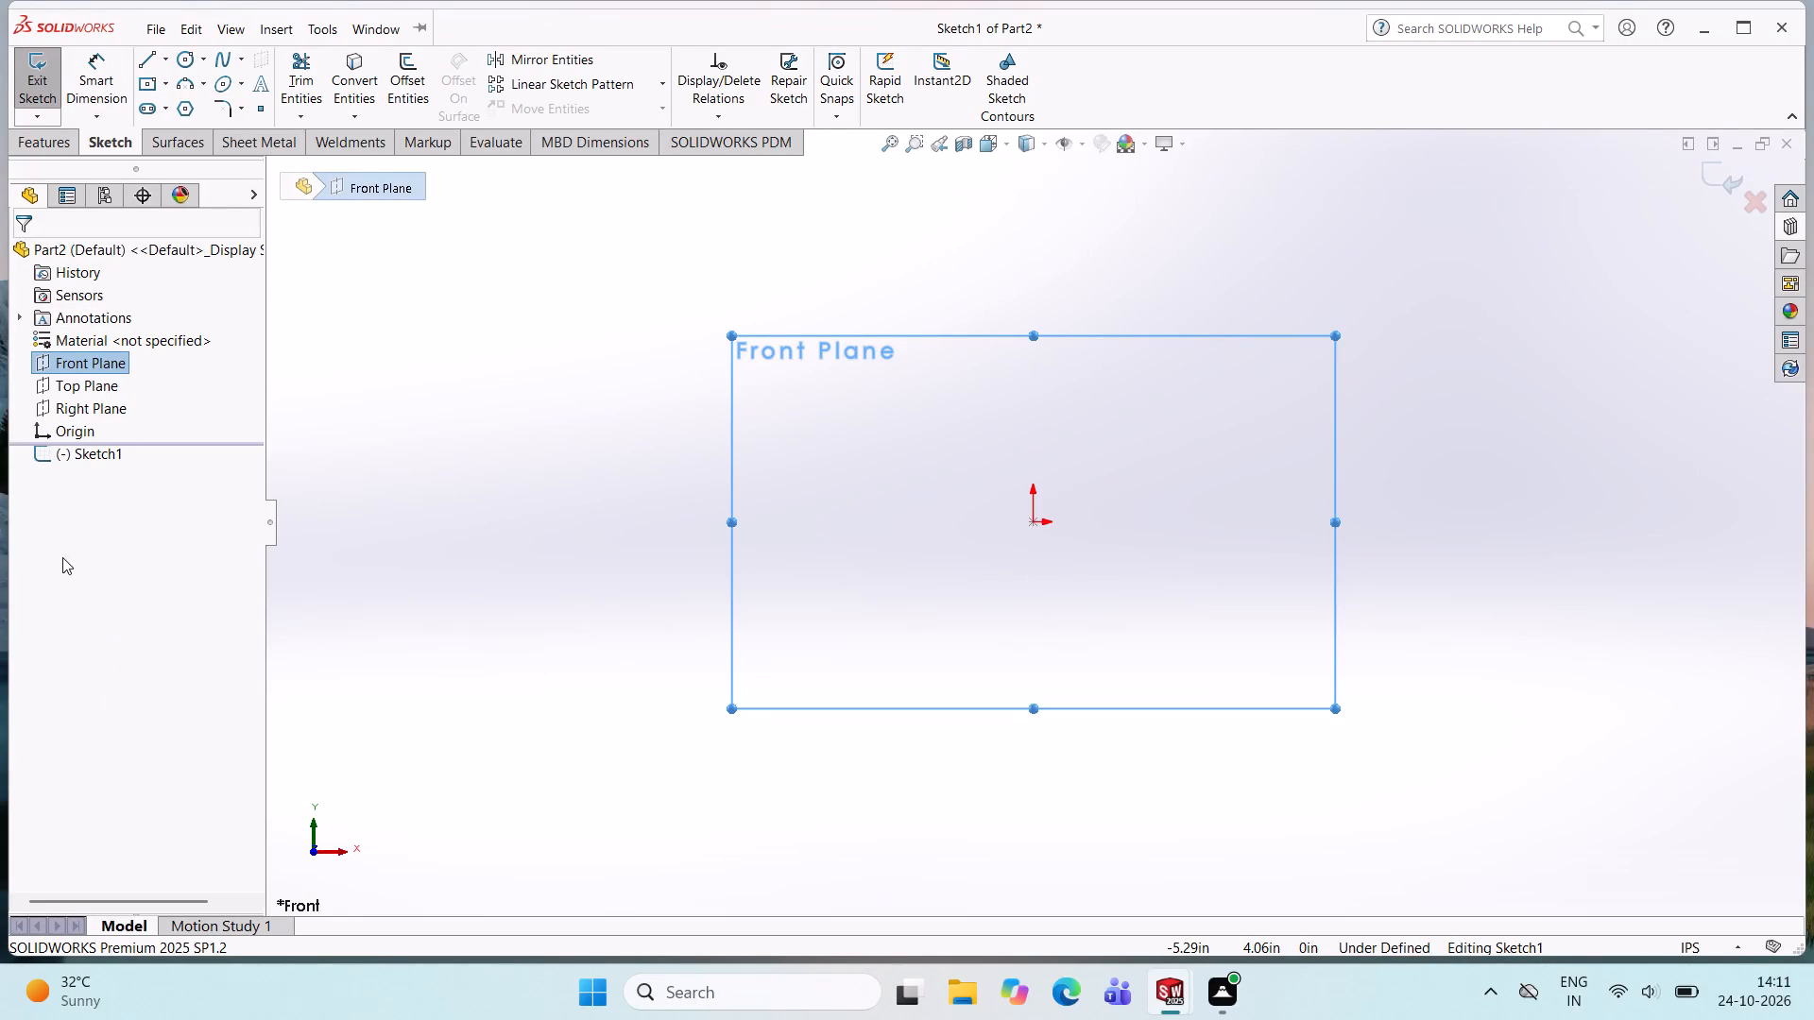
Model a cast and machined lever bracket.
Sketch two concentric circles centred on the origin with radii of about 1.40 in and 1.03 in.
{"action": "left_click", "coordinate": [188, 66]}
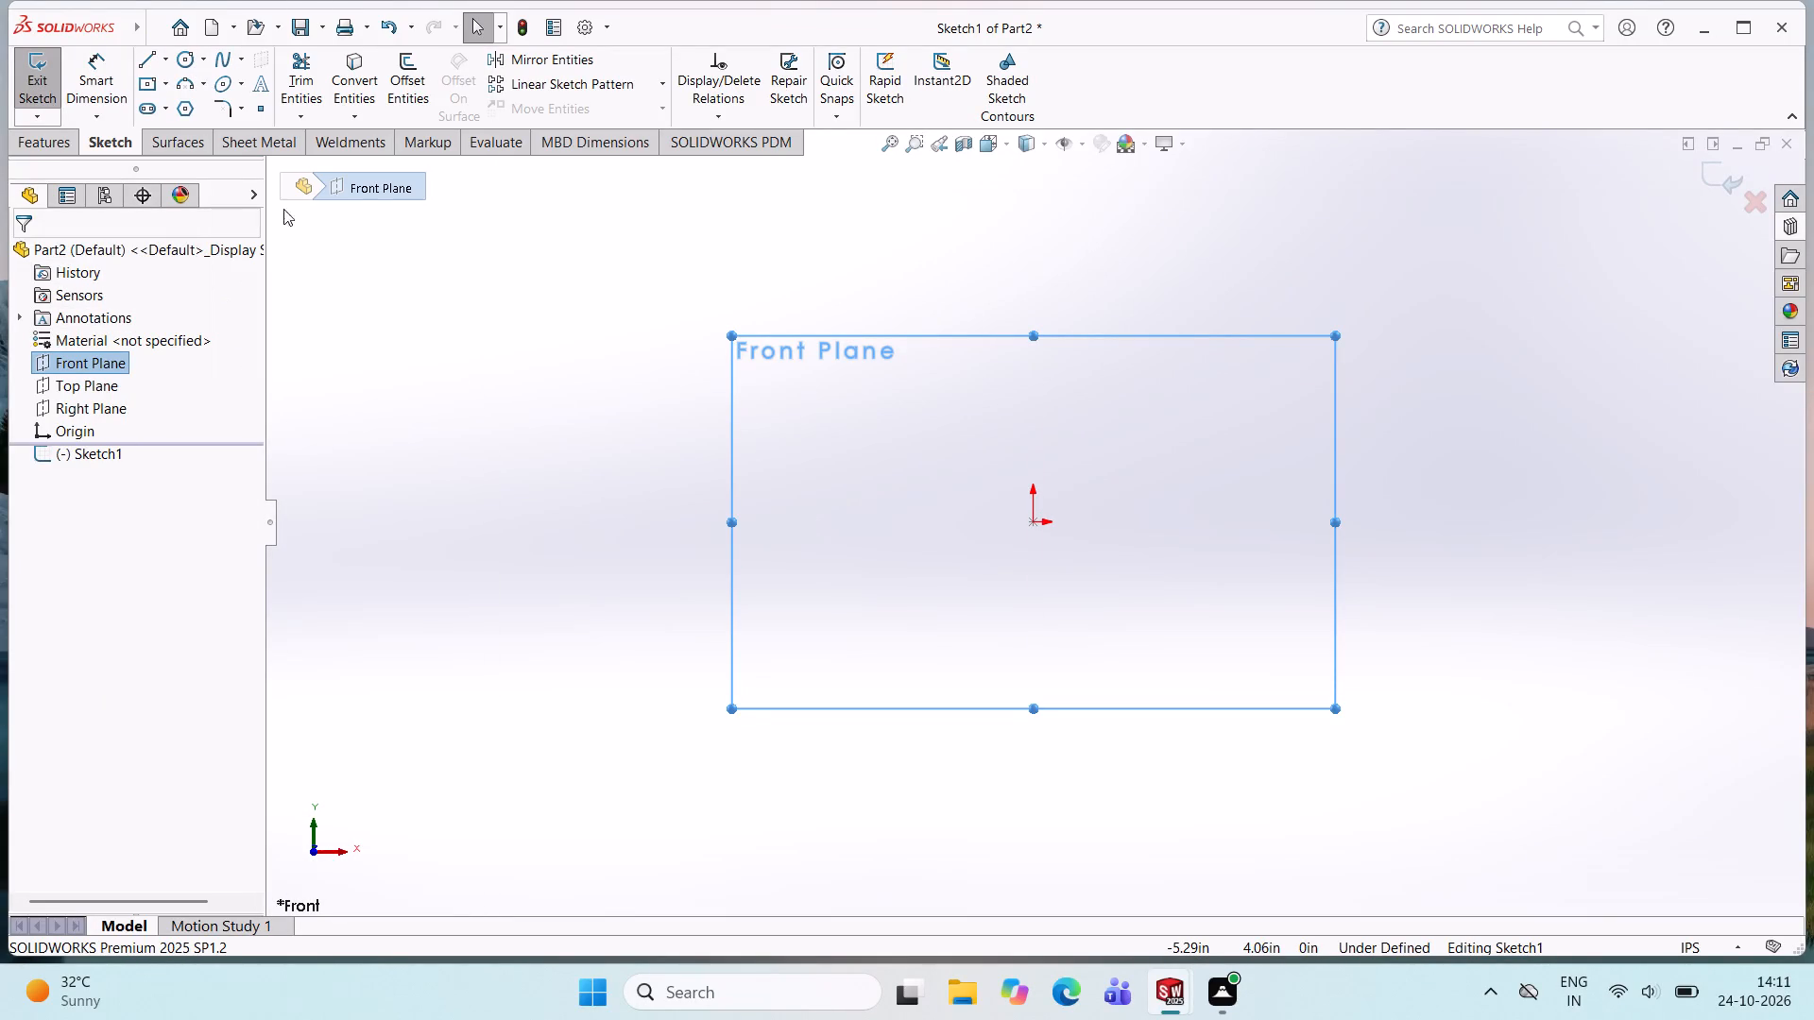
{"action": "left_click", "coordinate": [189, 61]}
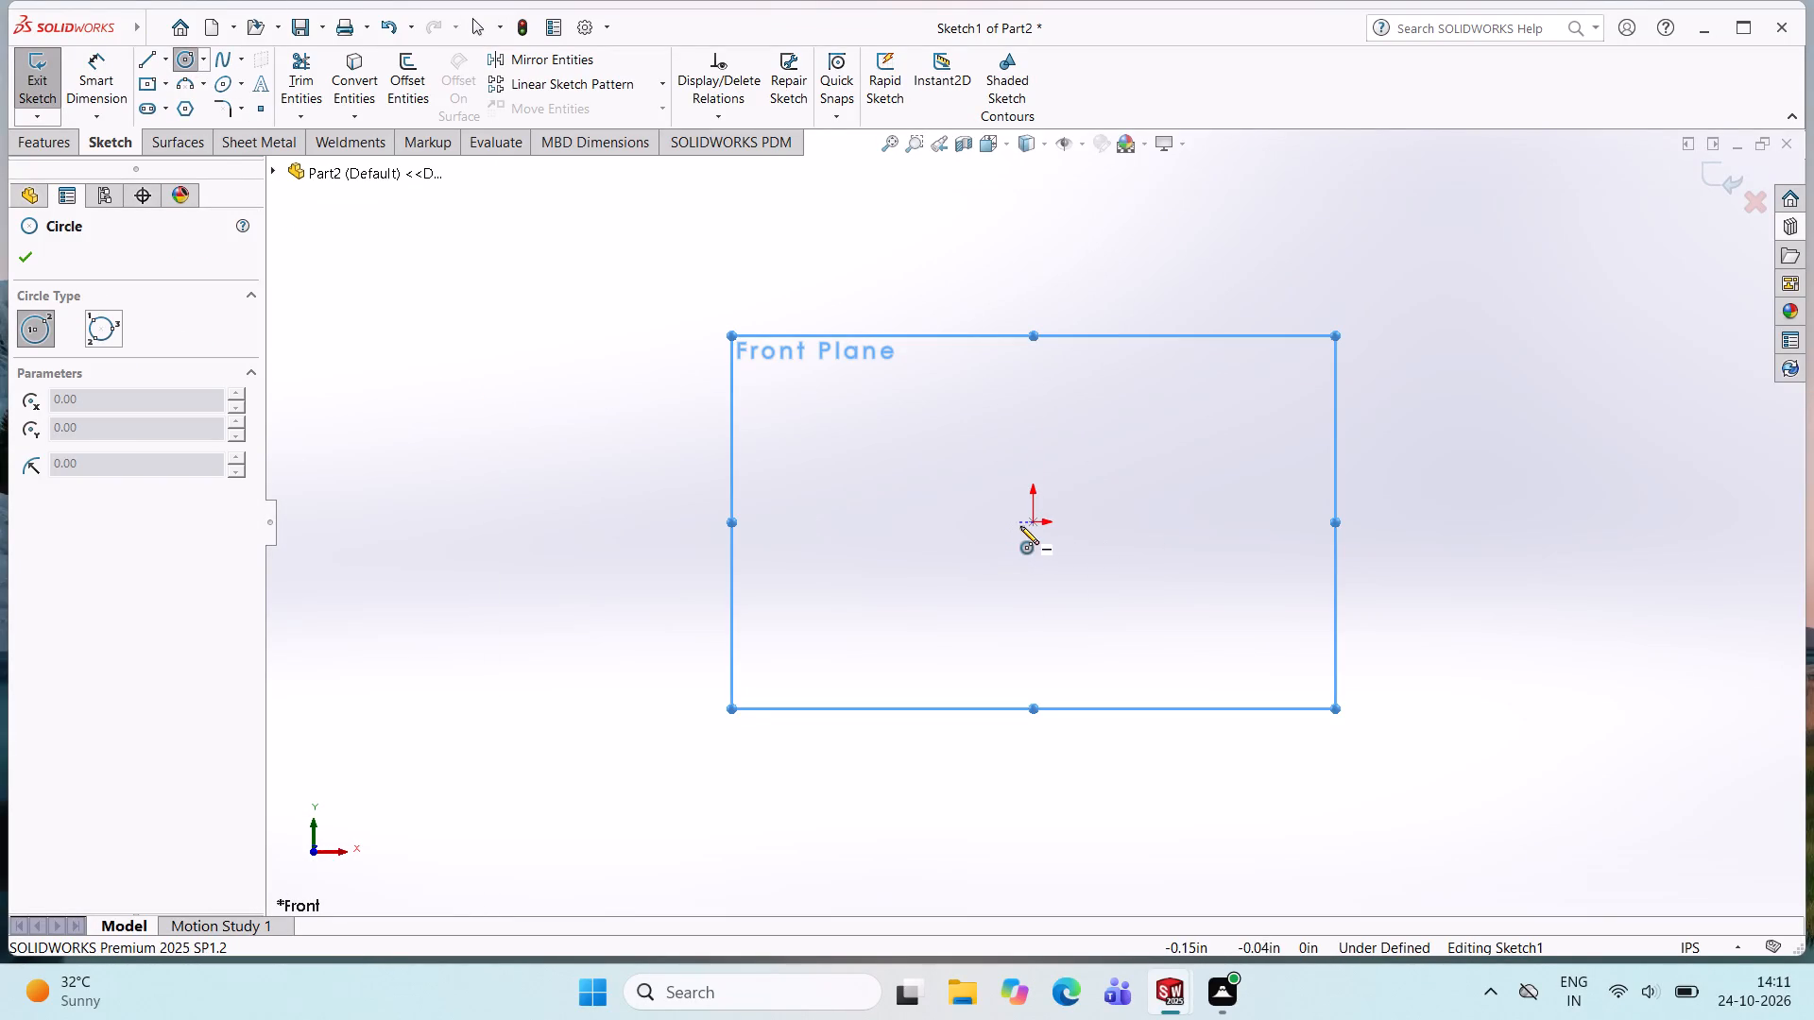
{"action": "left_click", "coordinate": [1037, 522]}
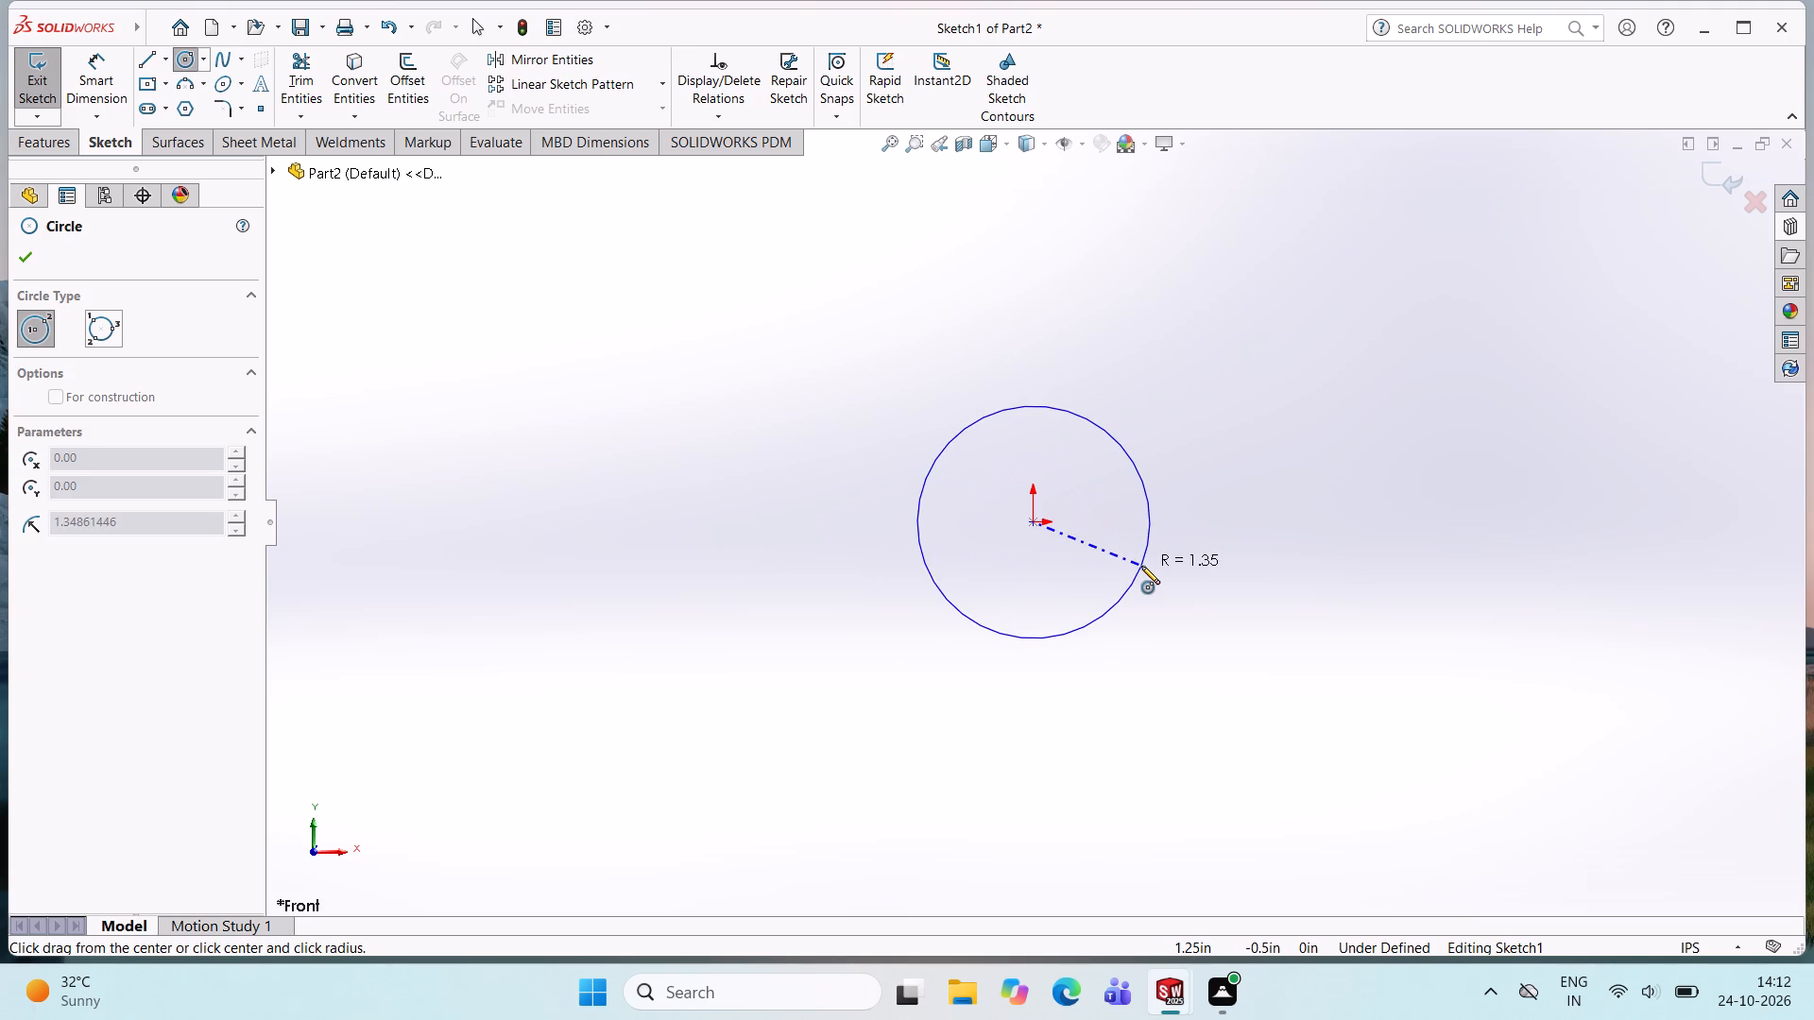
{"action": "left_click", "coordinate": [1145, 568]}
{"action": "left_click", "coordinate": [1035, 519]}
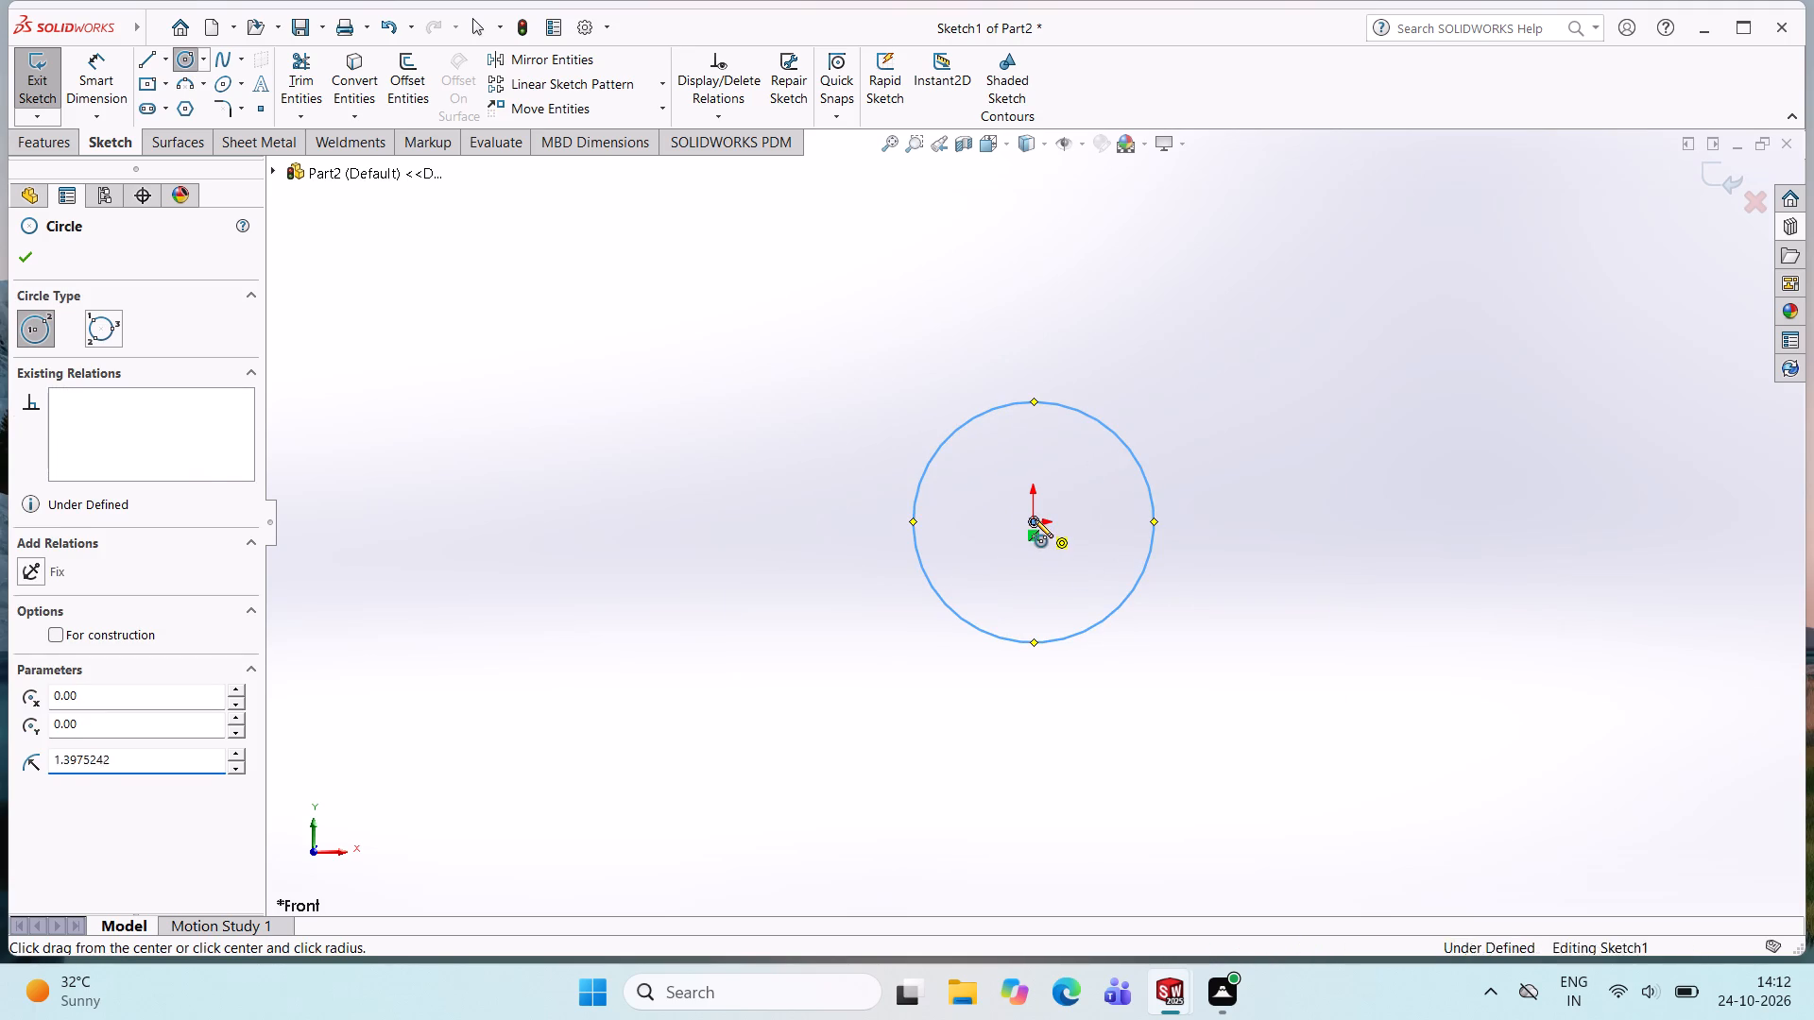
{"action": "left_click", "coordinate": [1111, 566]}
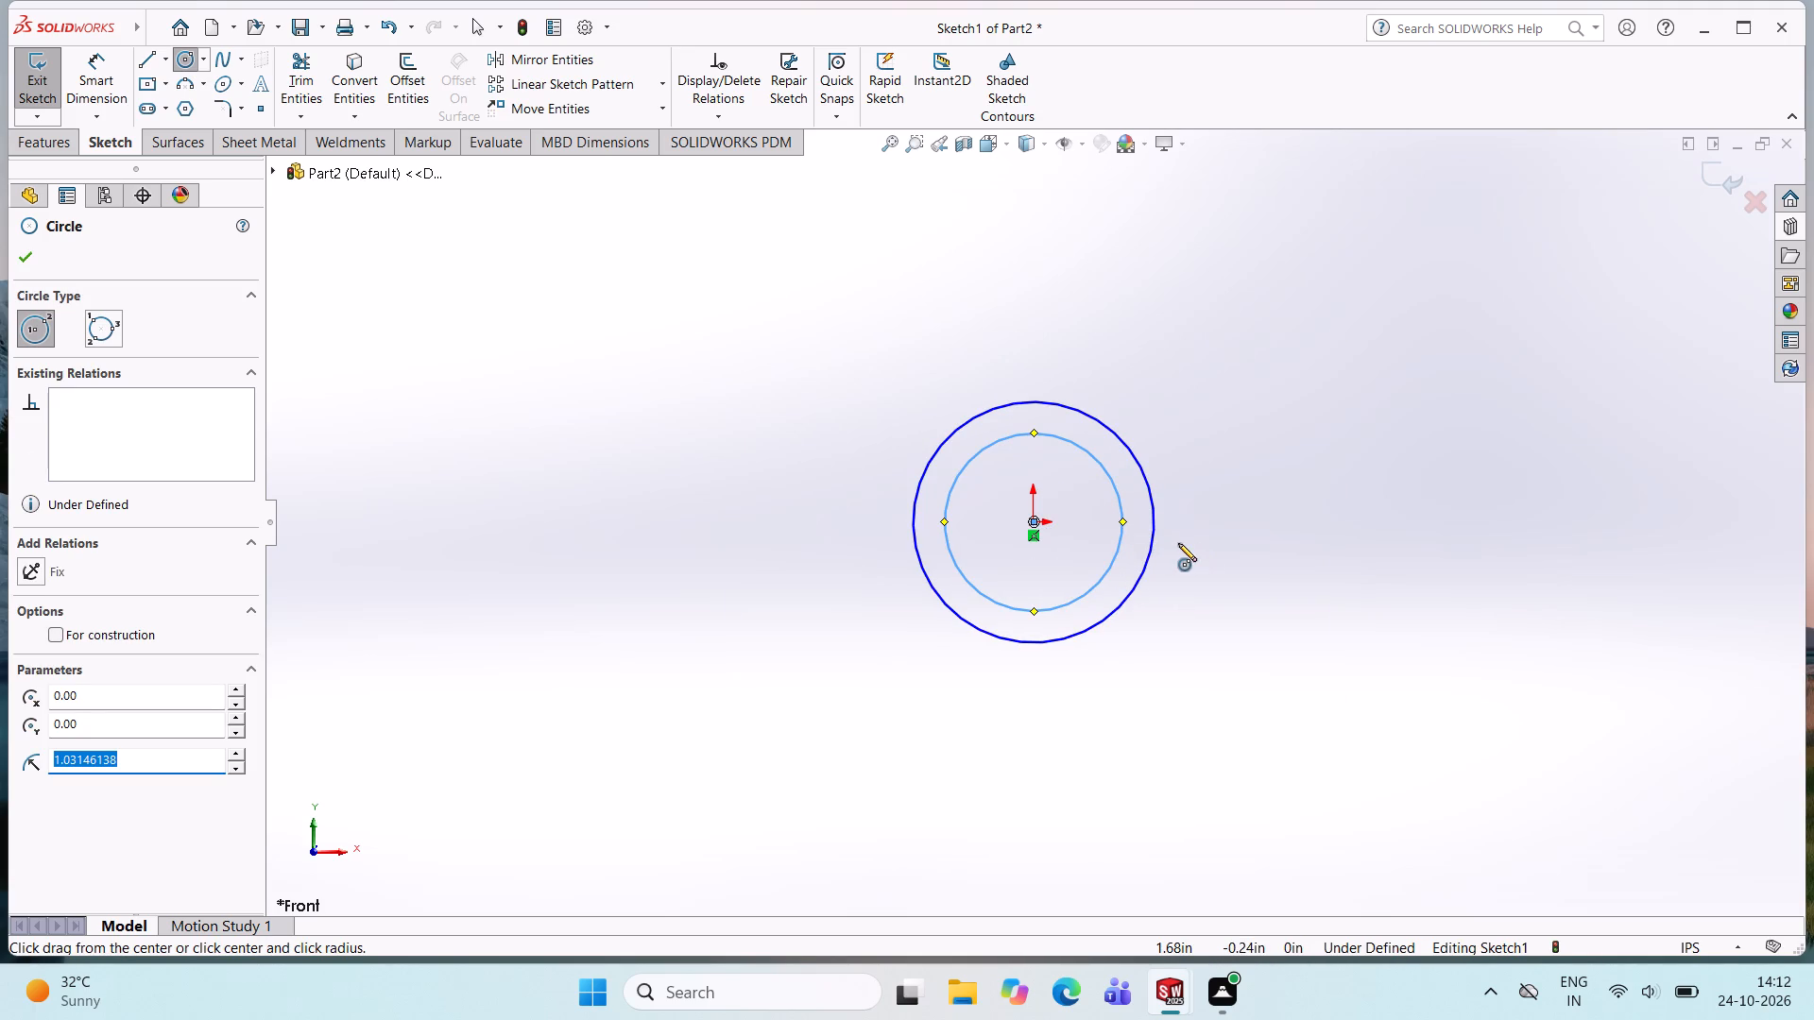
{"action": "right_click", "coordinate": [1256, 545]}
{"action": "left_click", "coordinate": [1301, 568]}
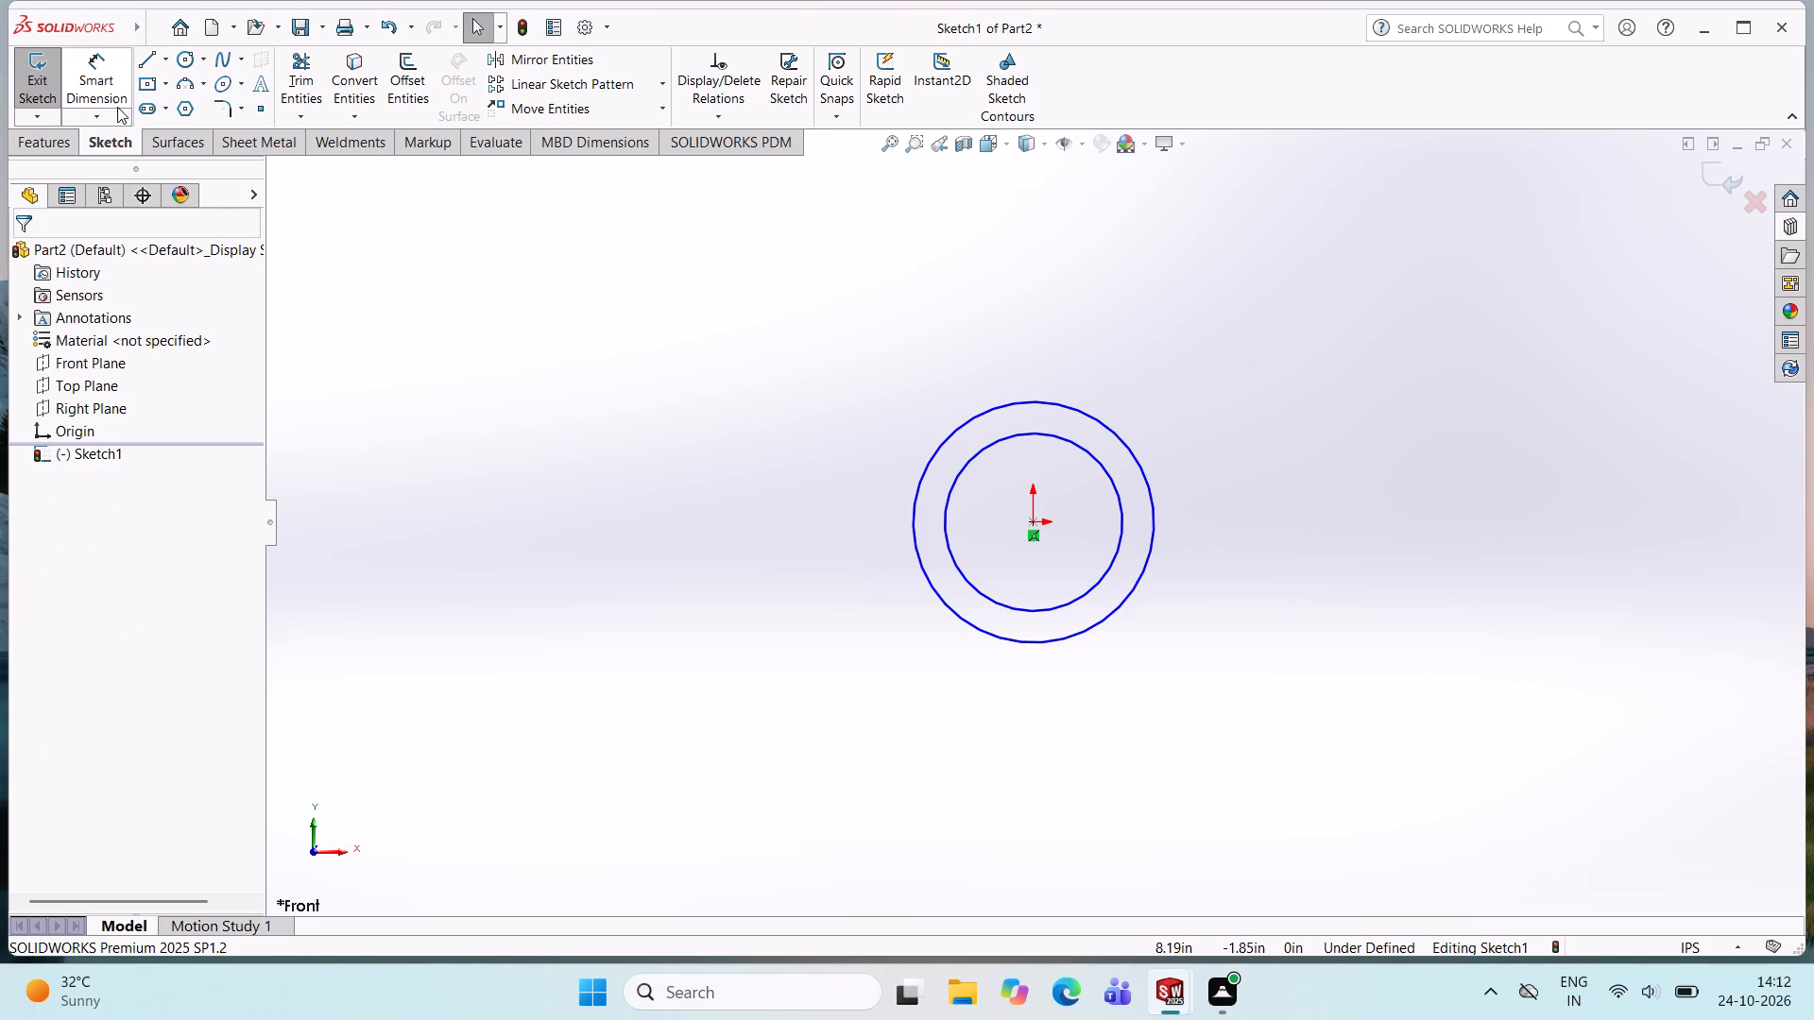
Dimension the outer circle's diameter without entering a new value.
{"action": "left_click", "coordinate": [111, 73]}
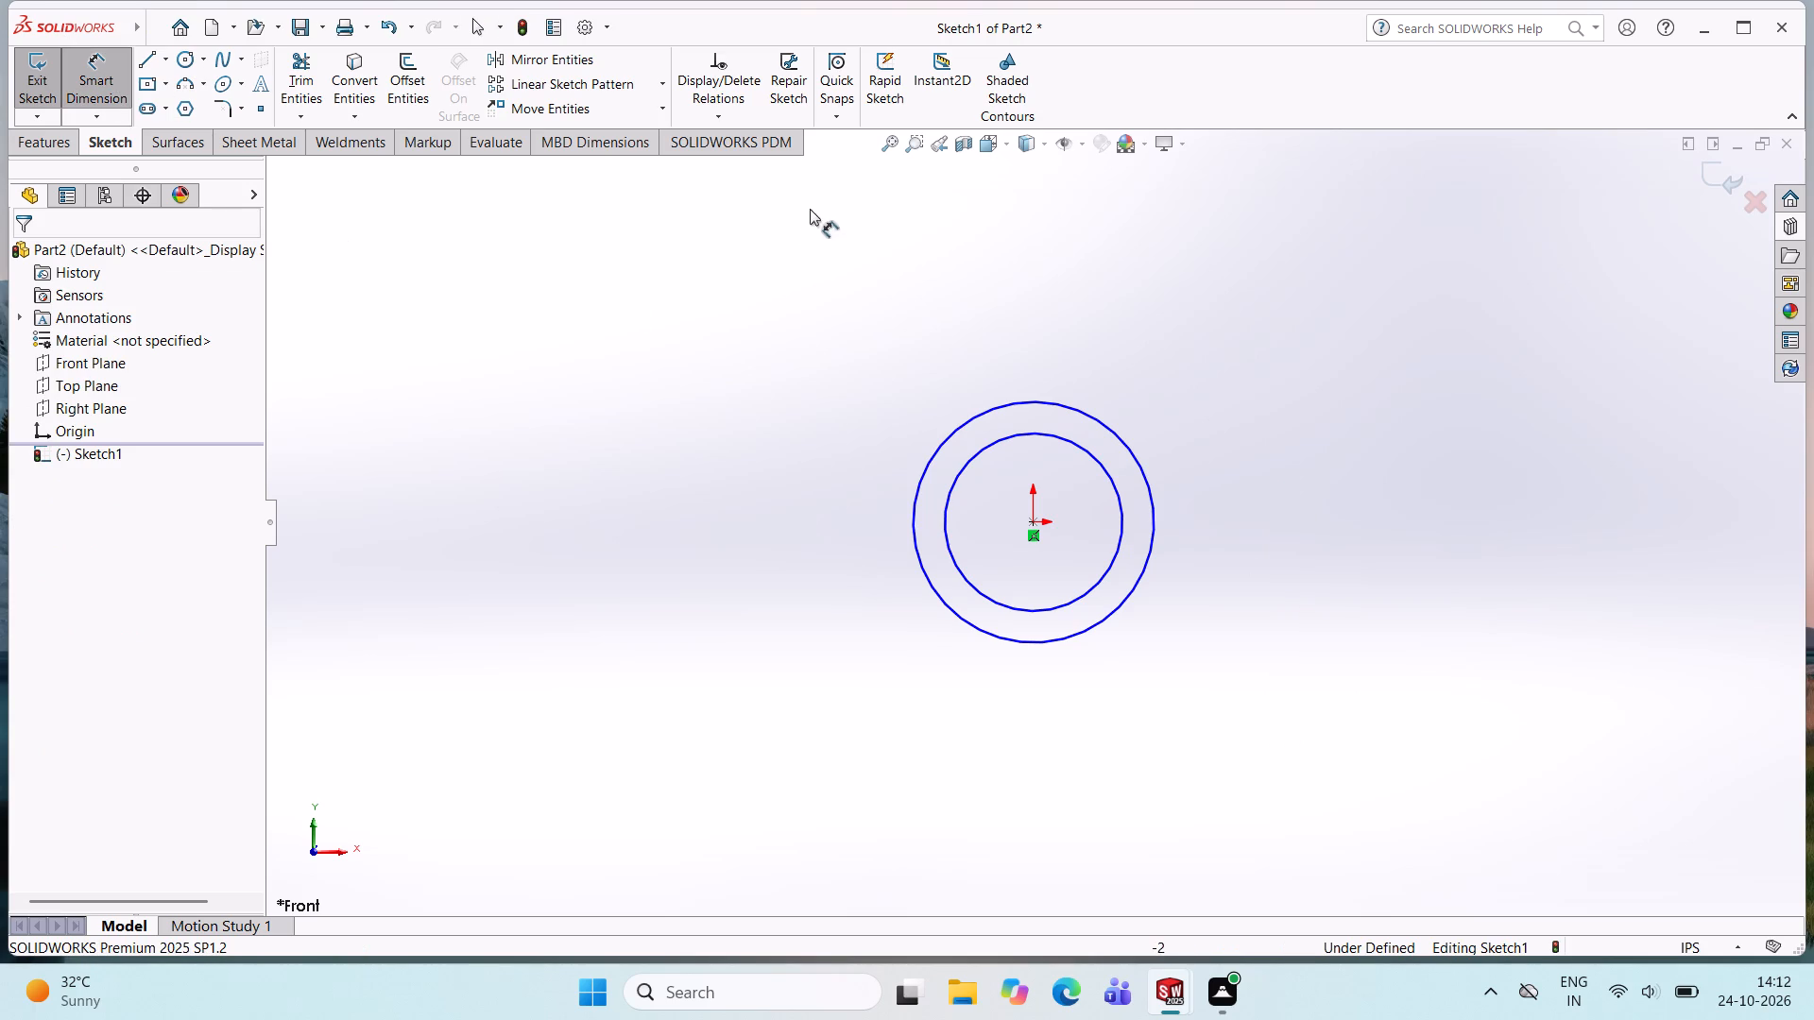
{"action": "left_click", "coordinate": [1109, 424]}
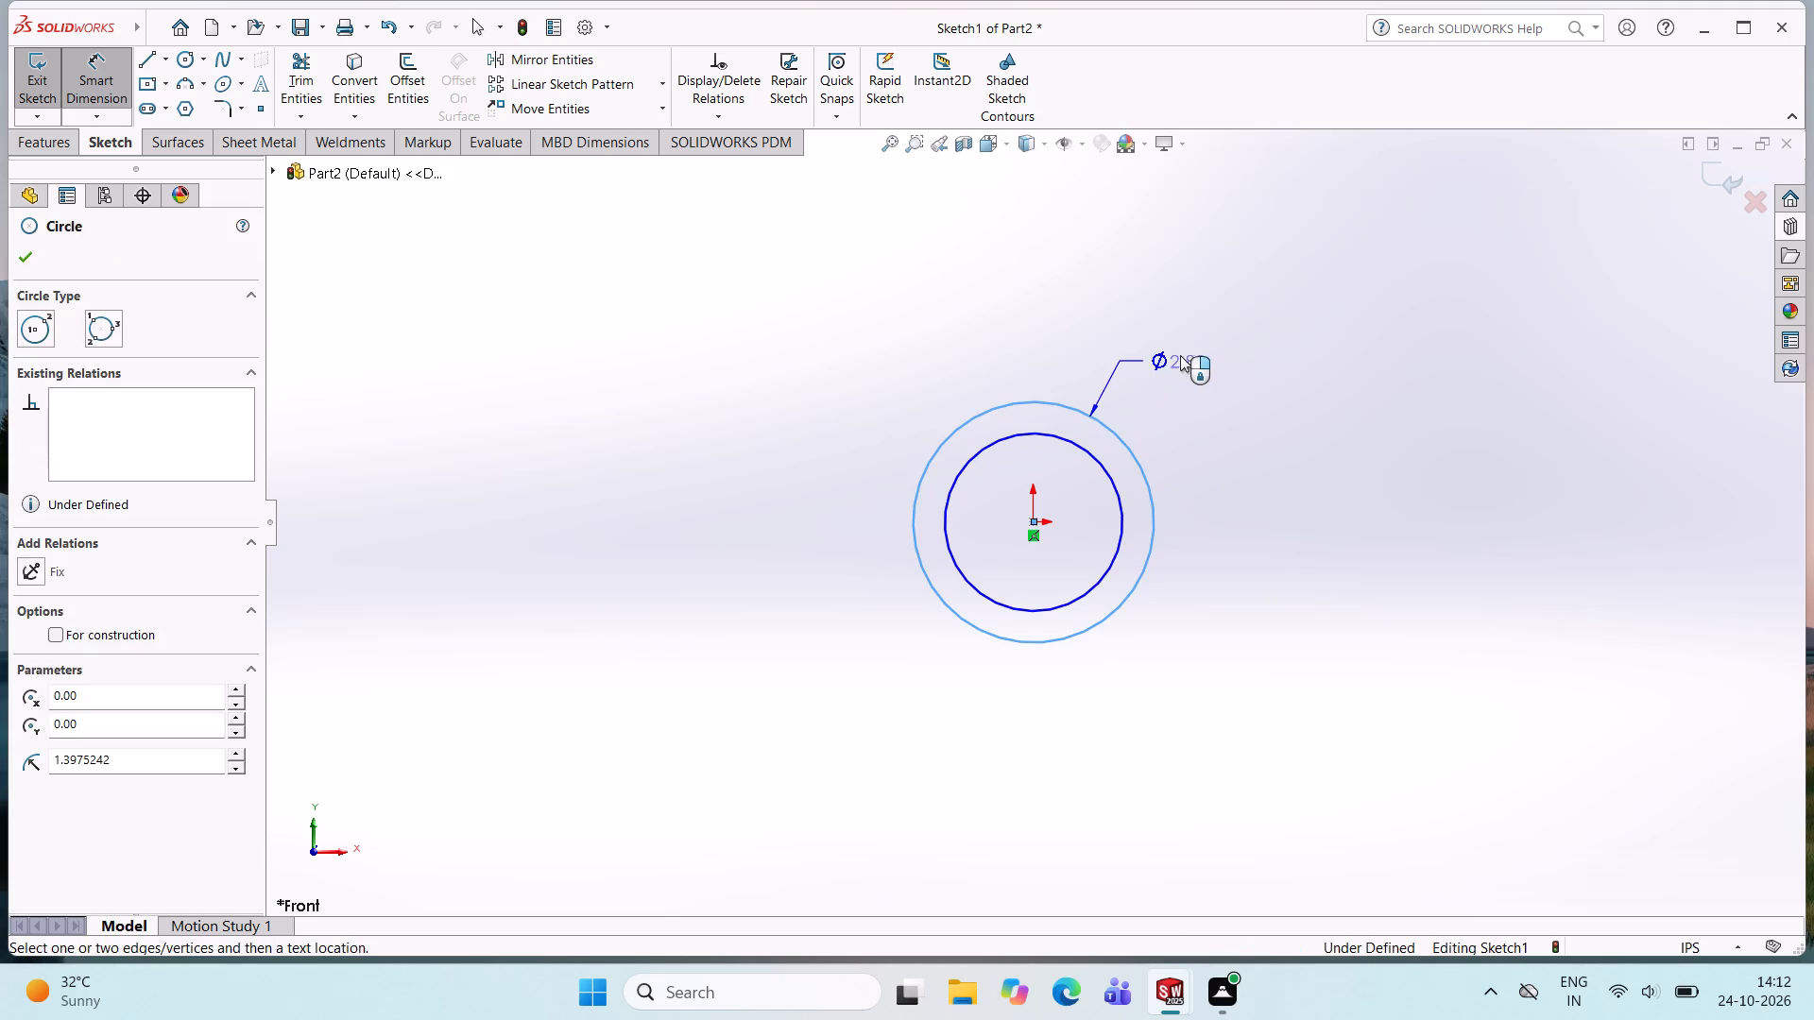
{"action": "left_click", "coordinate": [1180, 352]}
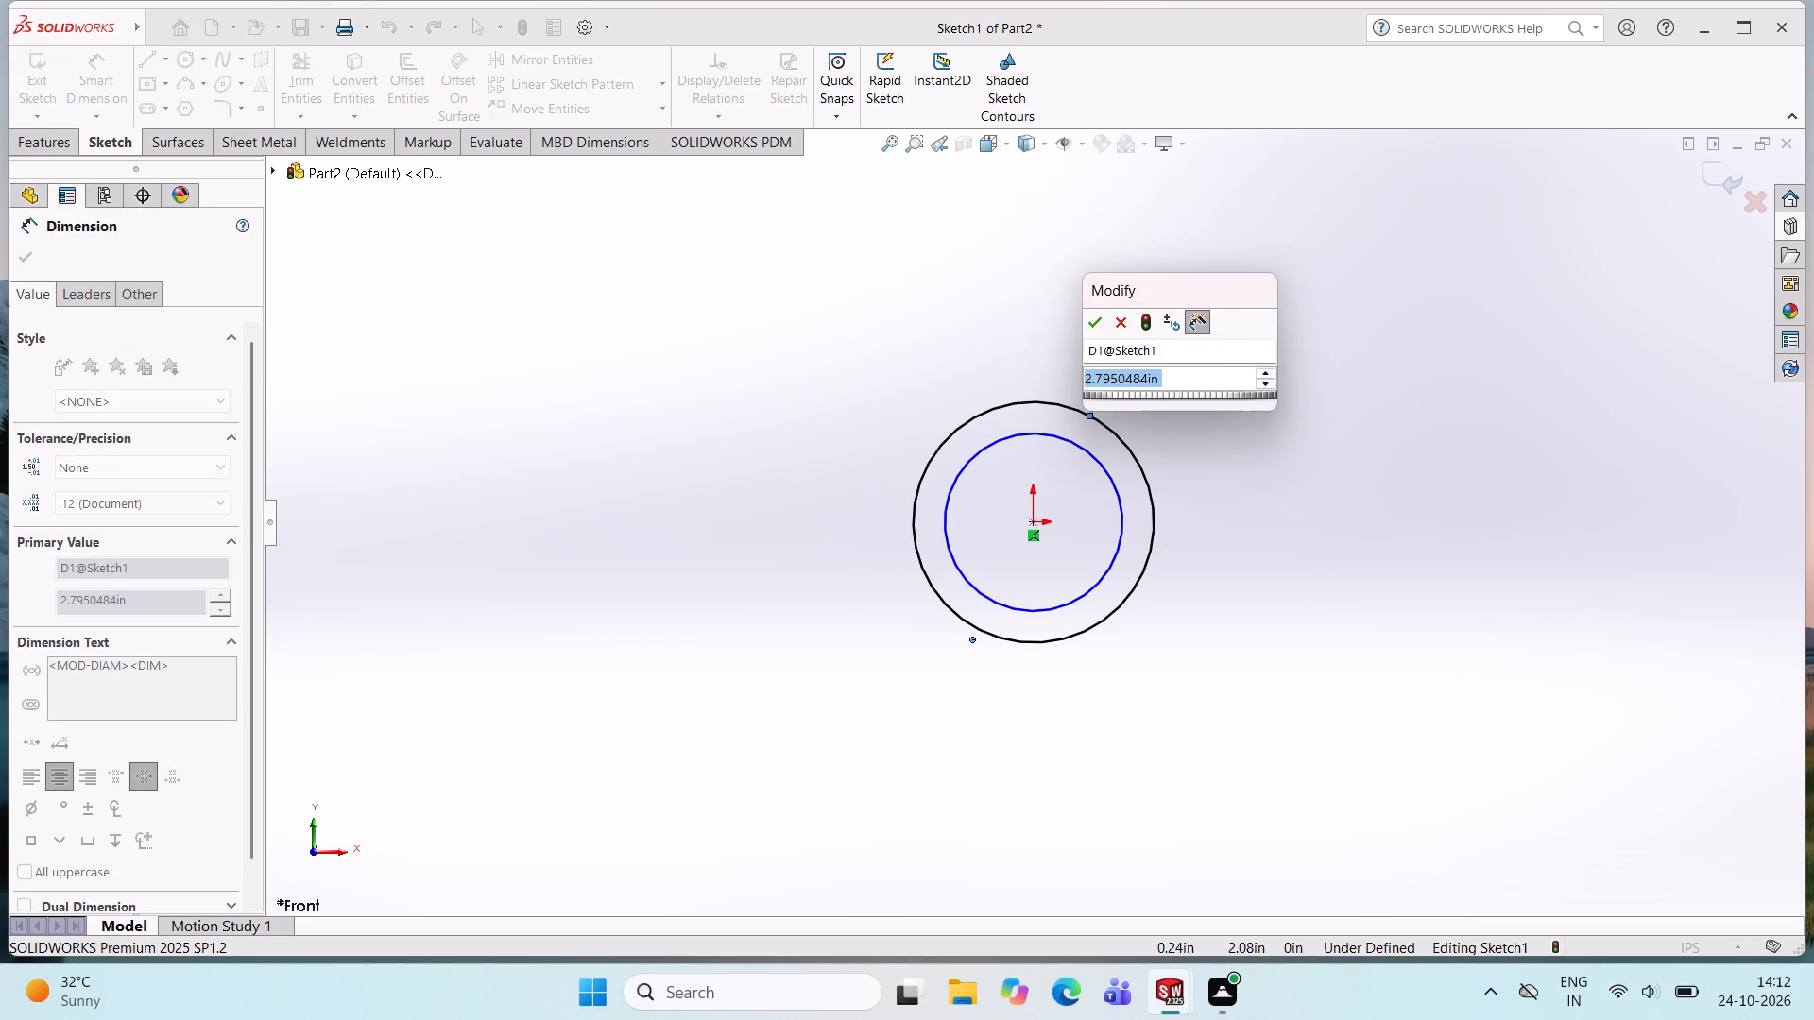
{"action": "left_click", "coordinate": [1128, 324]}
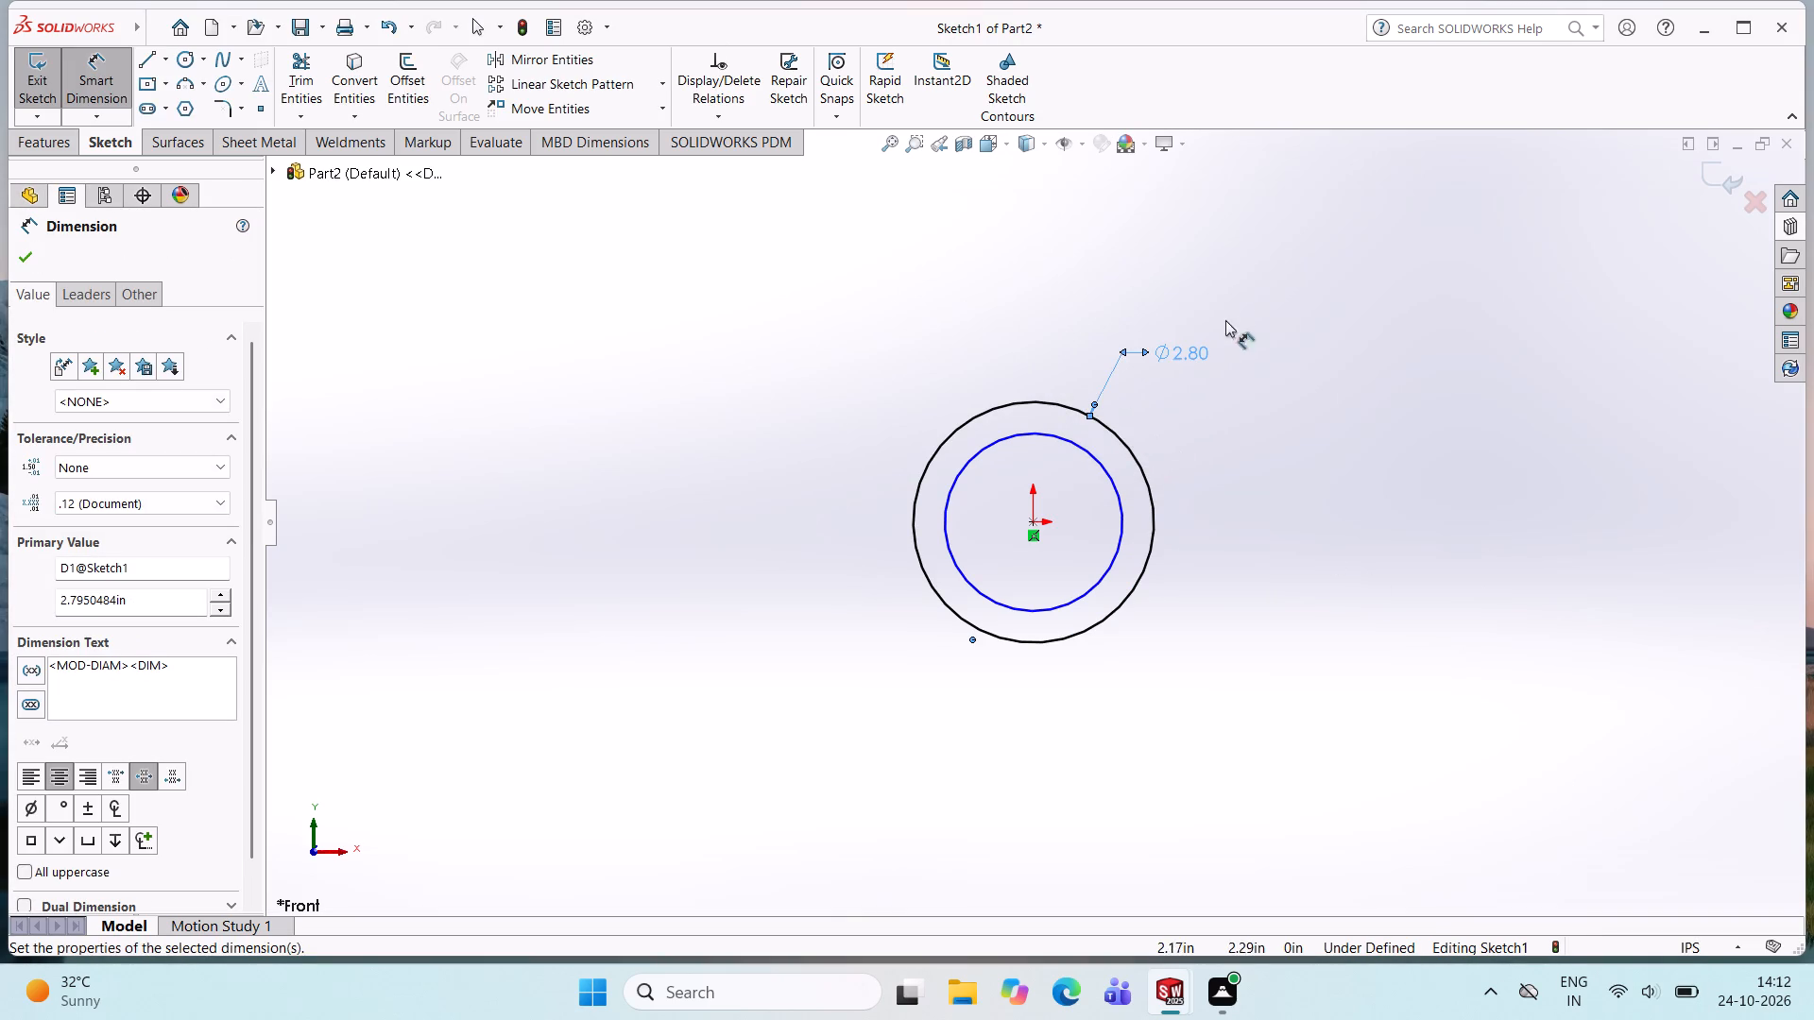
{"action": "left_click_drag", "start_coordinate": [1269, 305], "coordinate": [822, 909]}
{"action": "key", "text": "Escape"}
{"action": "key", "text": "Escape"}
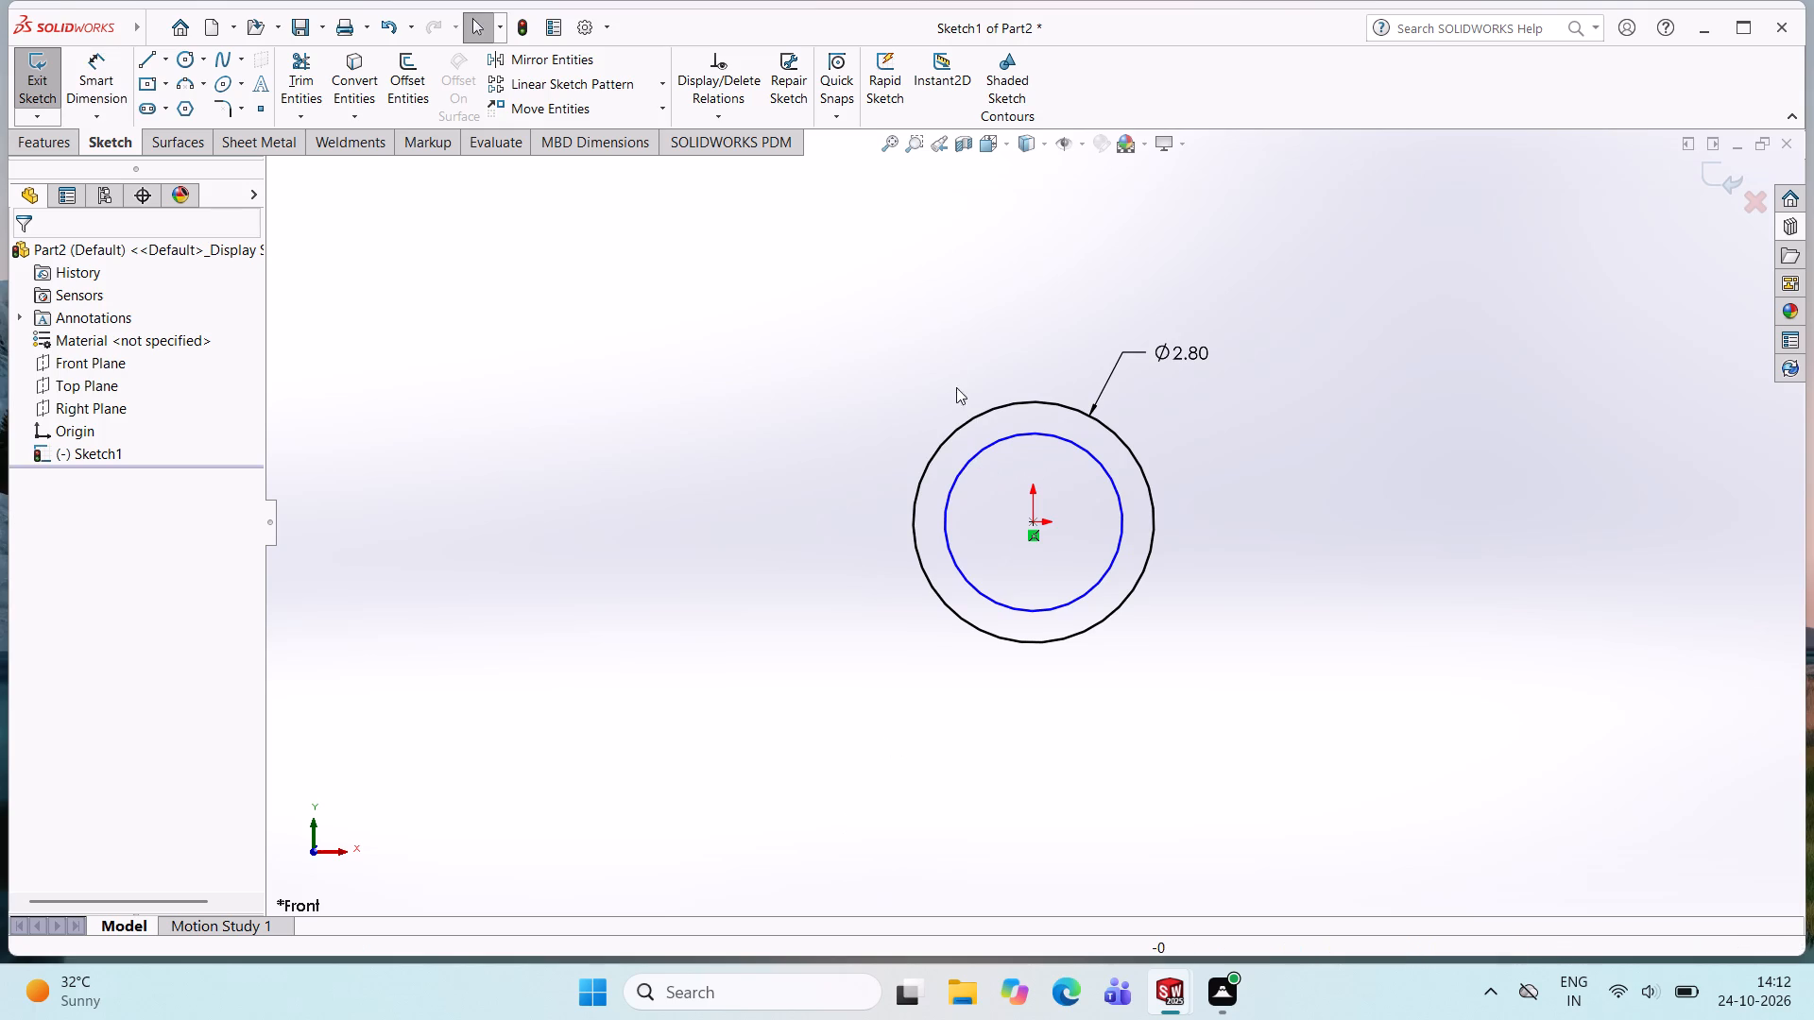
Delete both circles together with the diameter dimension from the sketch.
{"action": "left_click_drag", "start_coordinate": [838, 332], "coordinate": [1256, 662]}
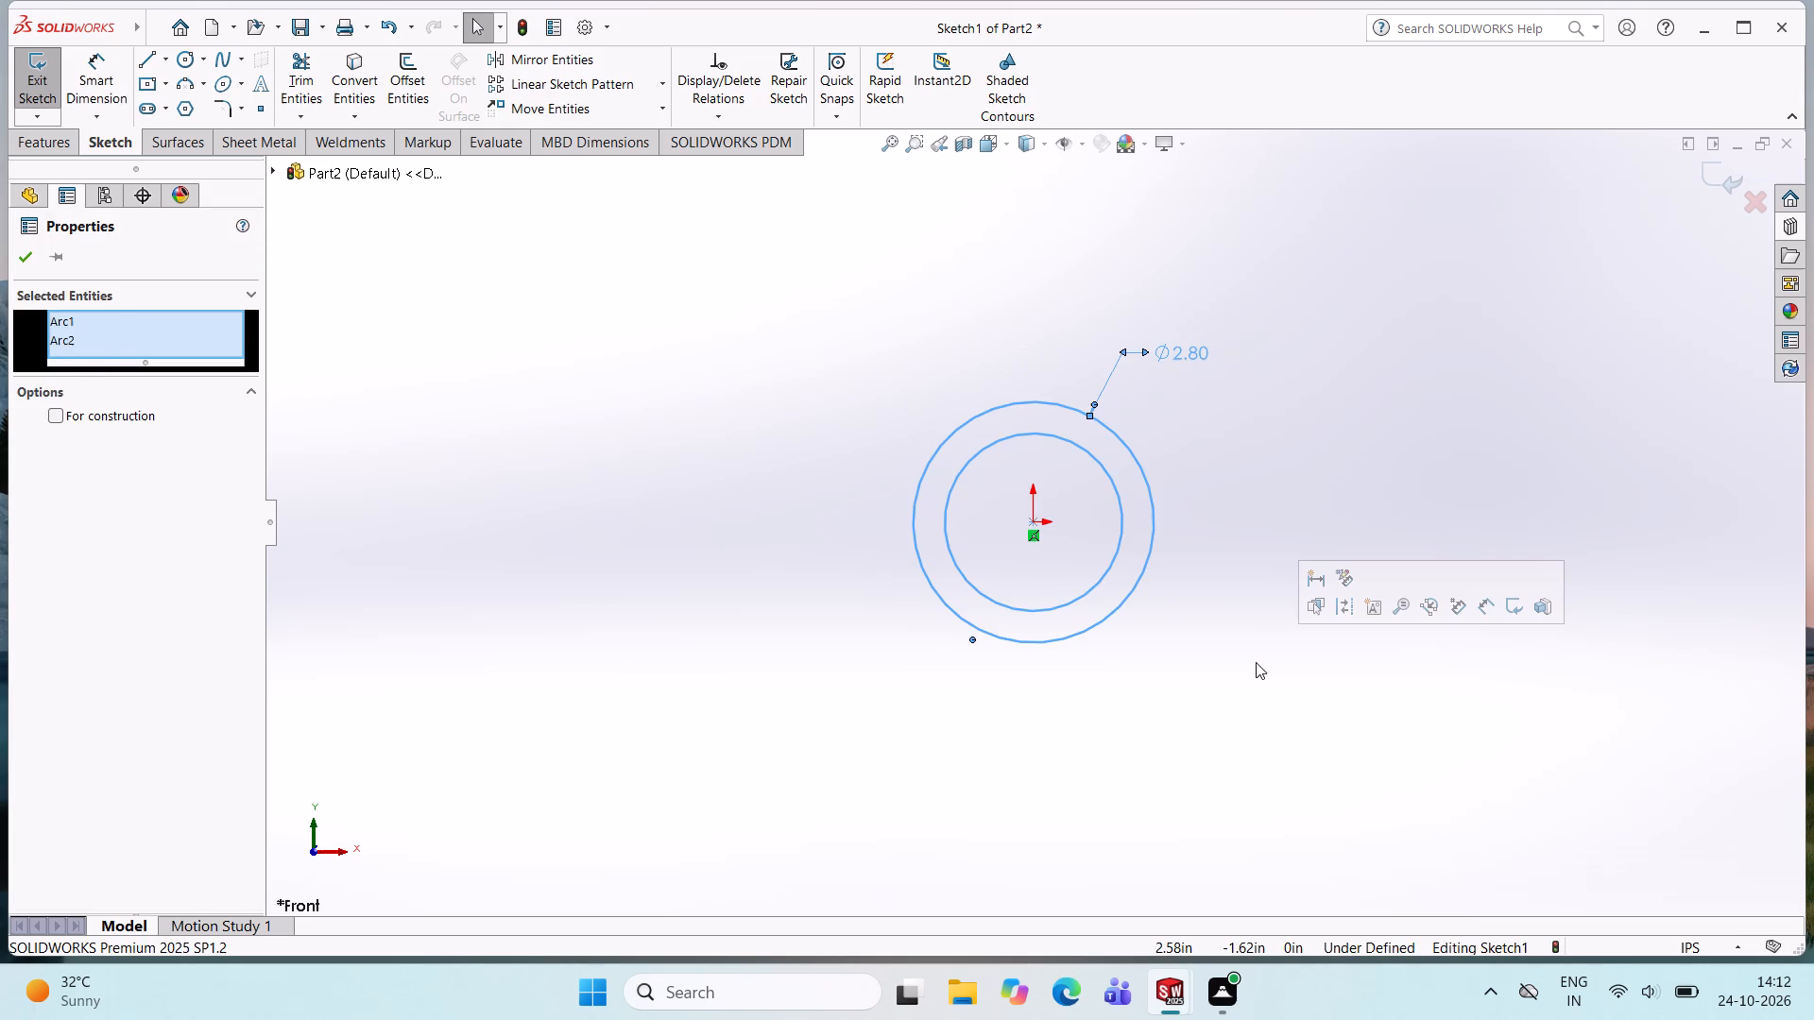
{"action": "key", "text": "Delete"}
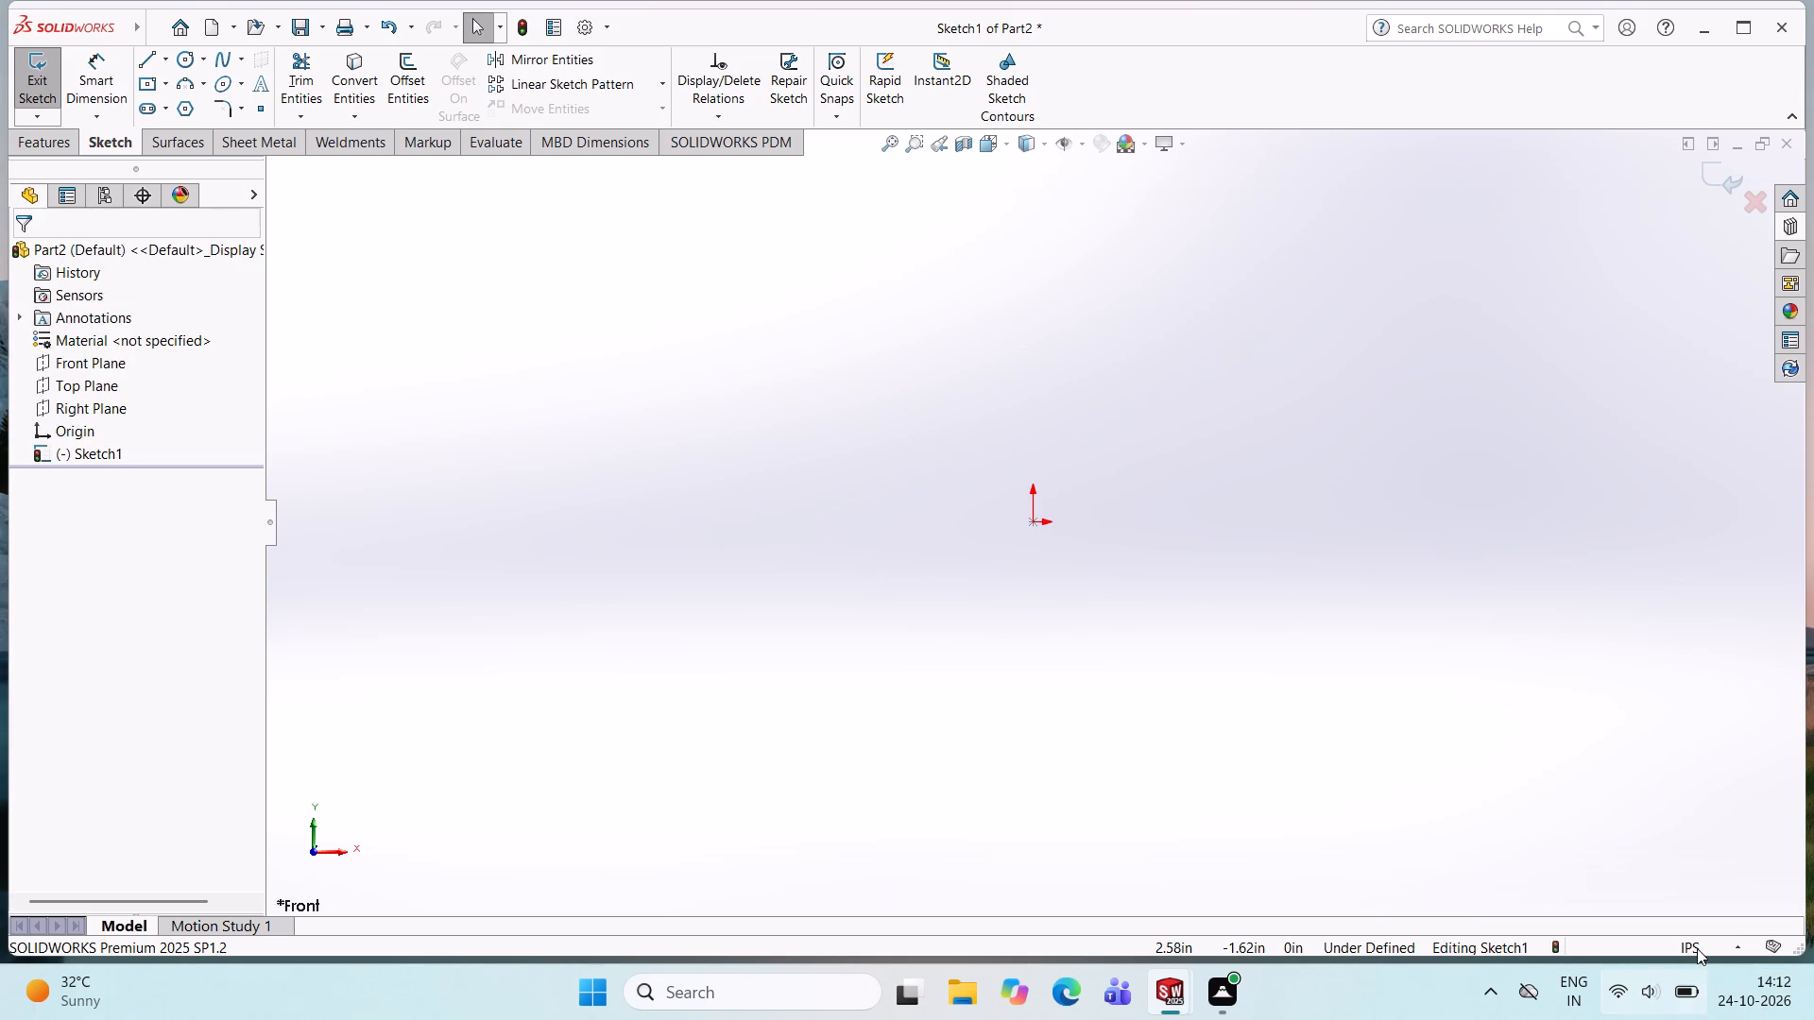
Change the document unit system to MMGS (millimeter, gram, second).
{"action": "left_click", "coordinate": [1735, 949]}
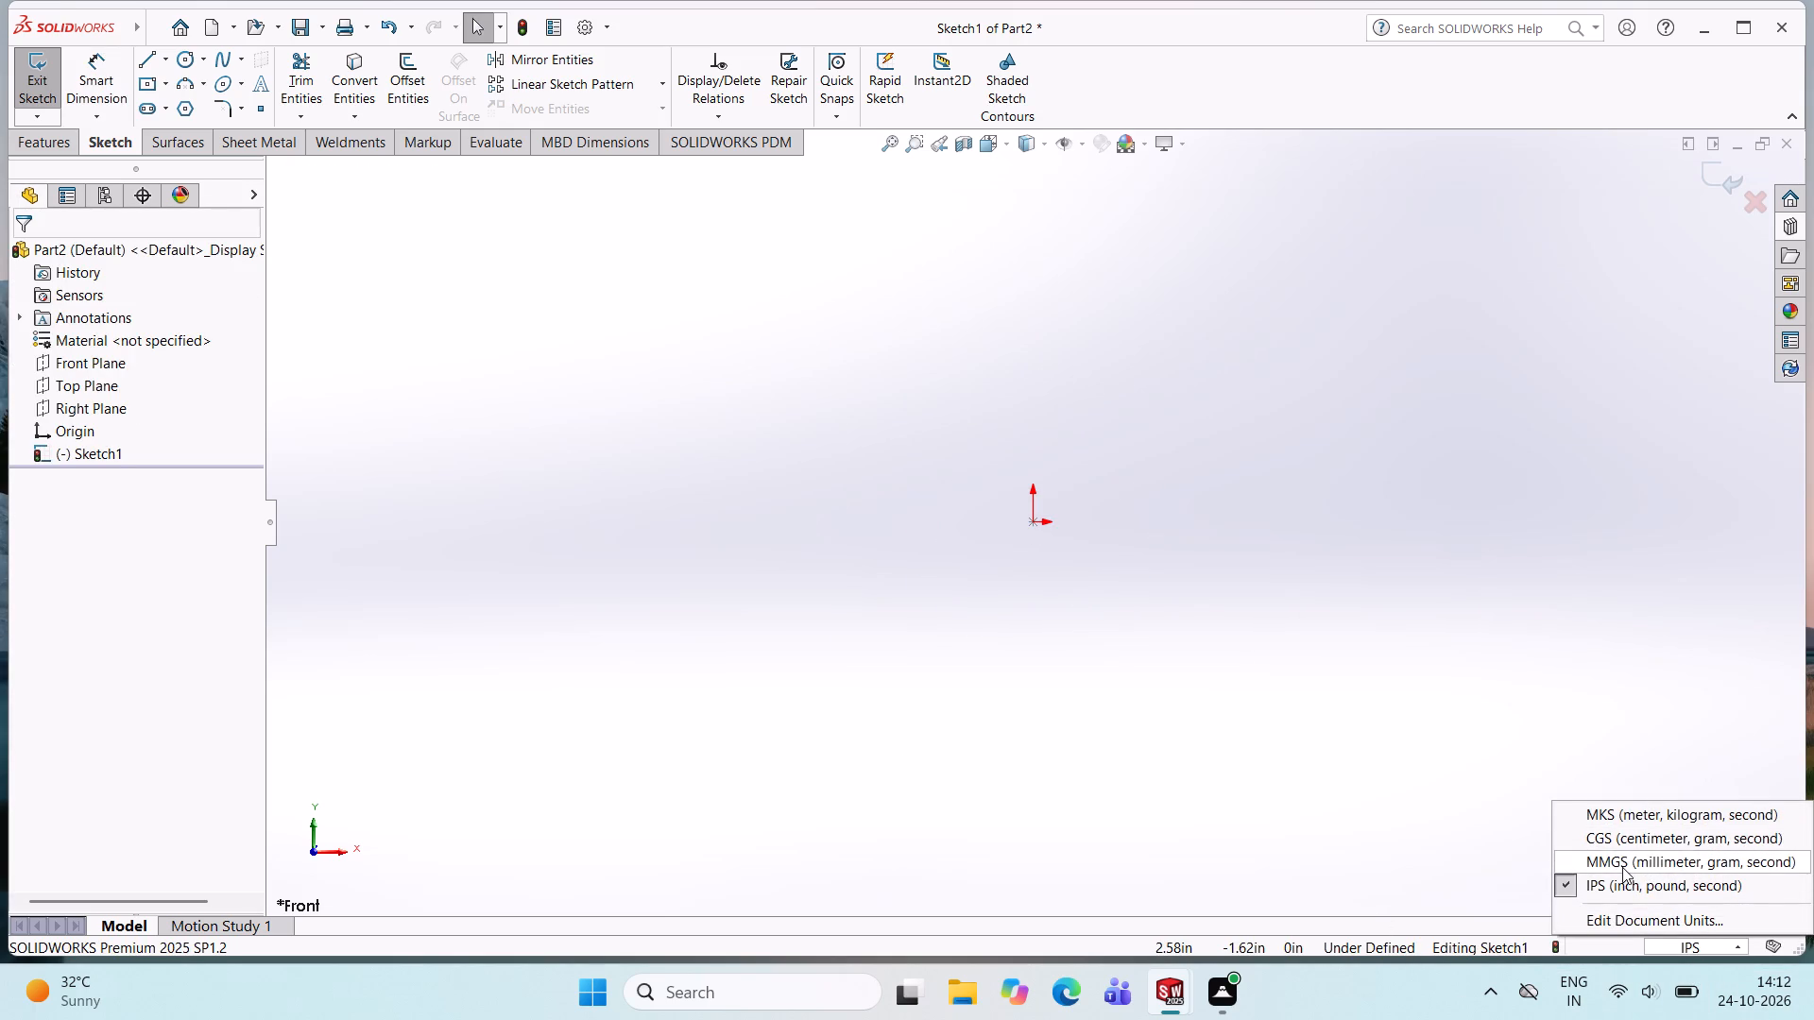
{"action": "left_click", "coordinate": [1621, 866]}
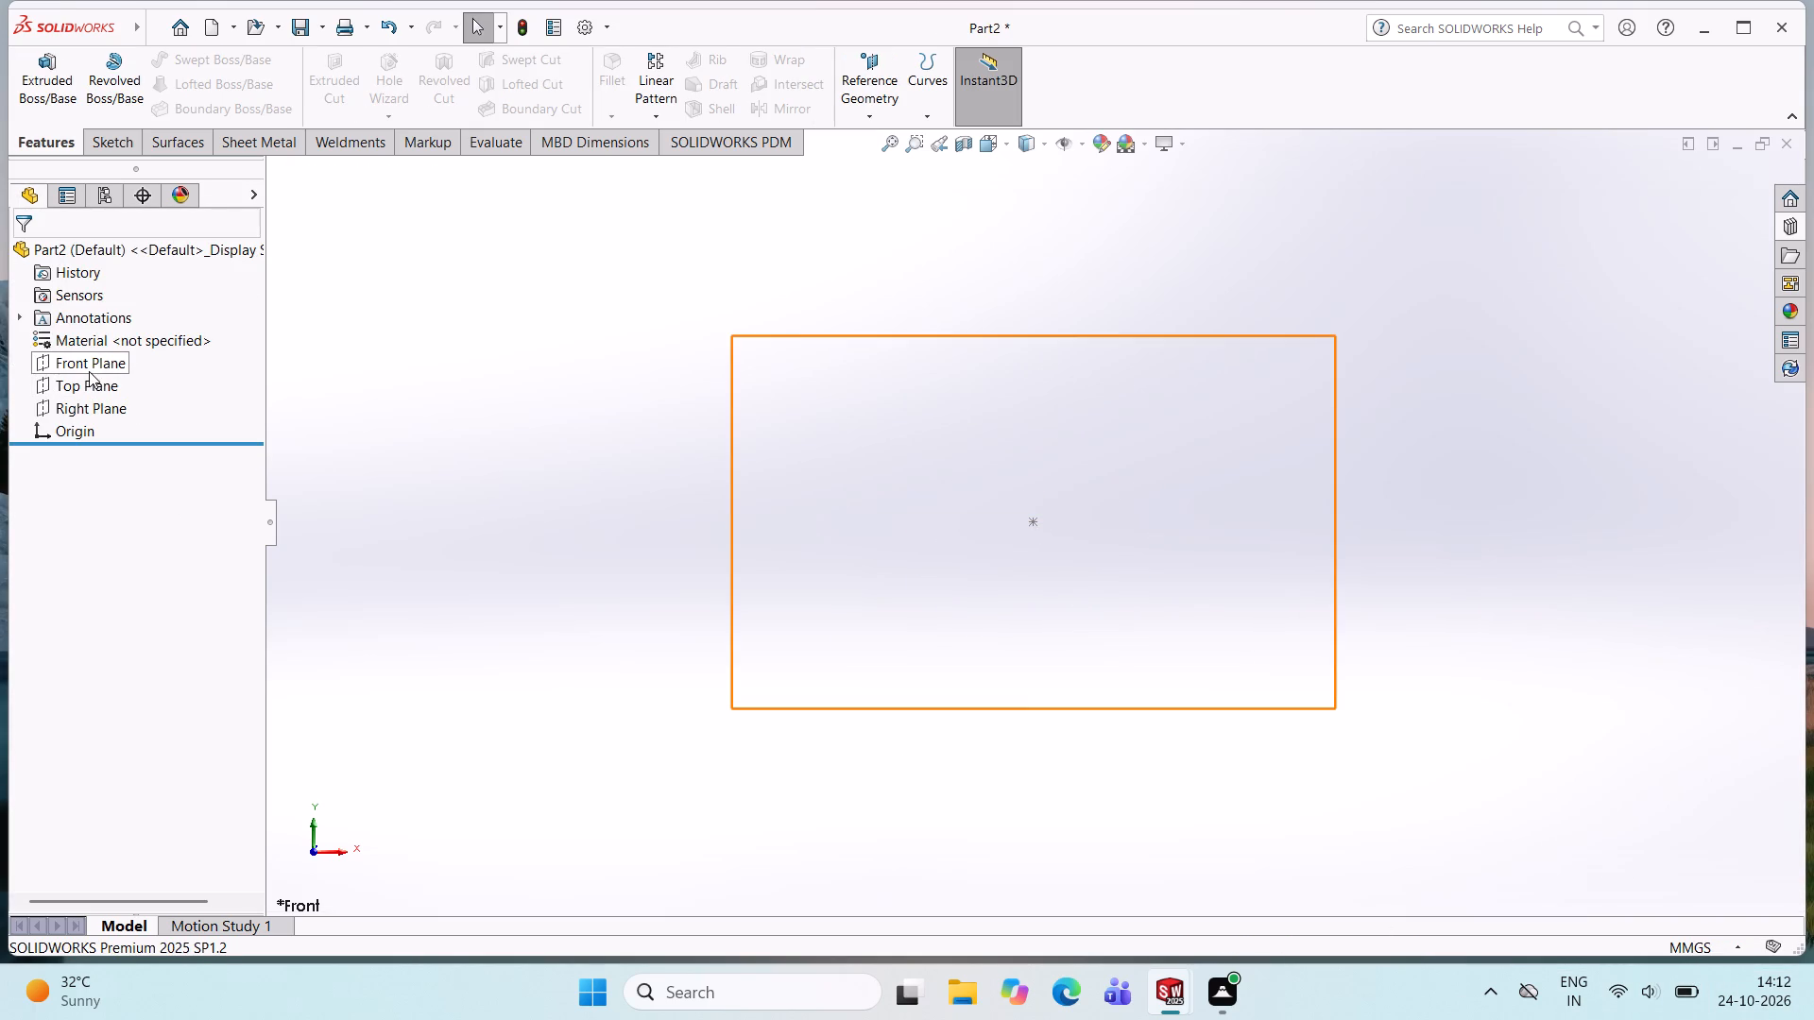
On a new Front Plane sketch, draw two concentric circles centred on the origin with radii of about 41.6 mm and 26.6 mm.
{"action": "left_click", "coordinate": [89, 363]}
{"action": "left_click", "coordinate": [112, 325]}
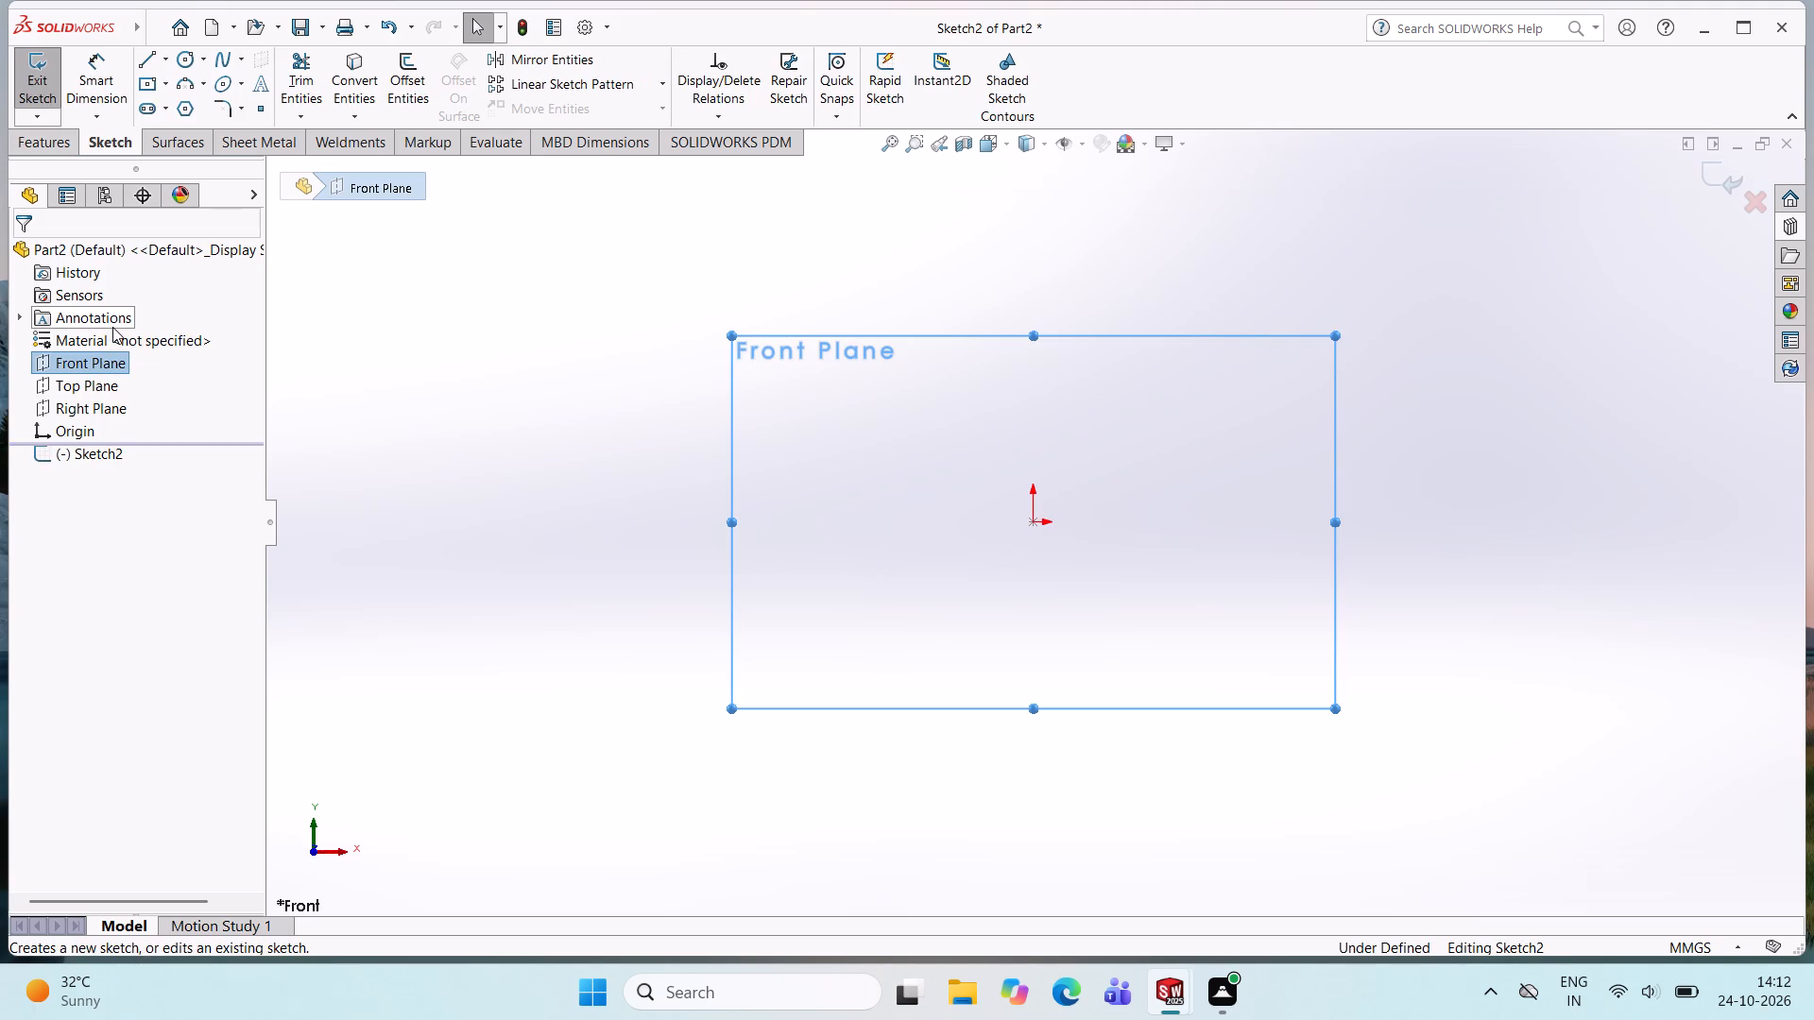
{"action": "left_click", "coordinate": [188, 61]}
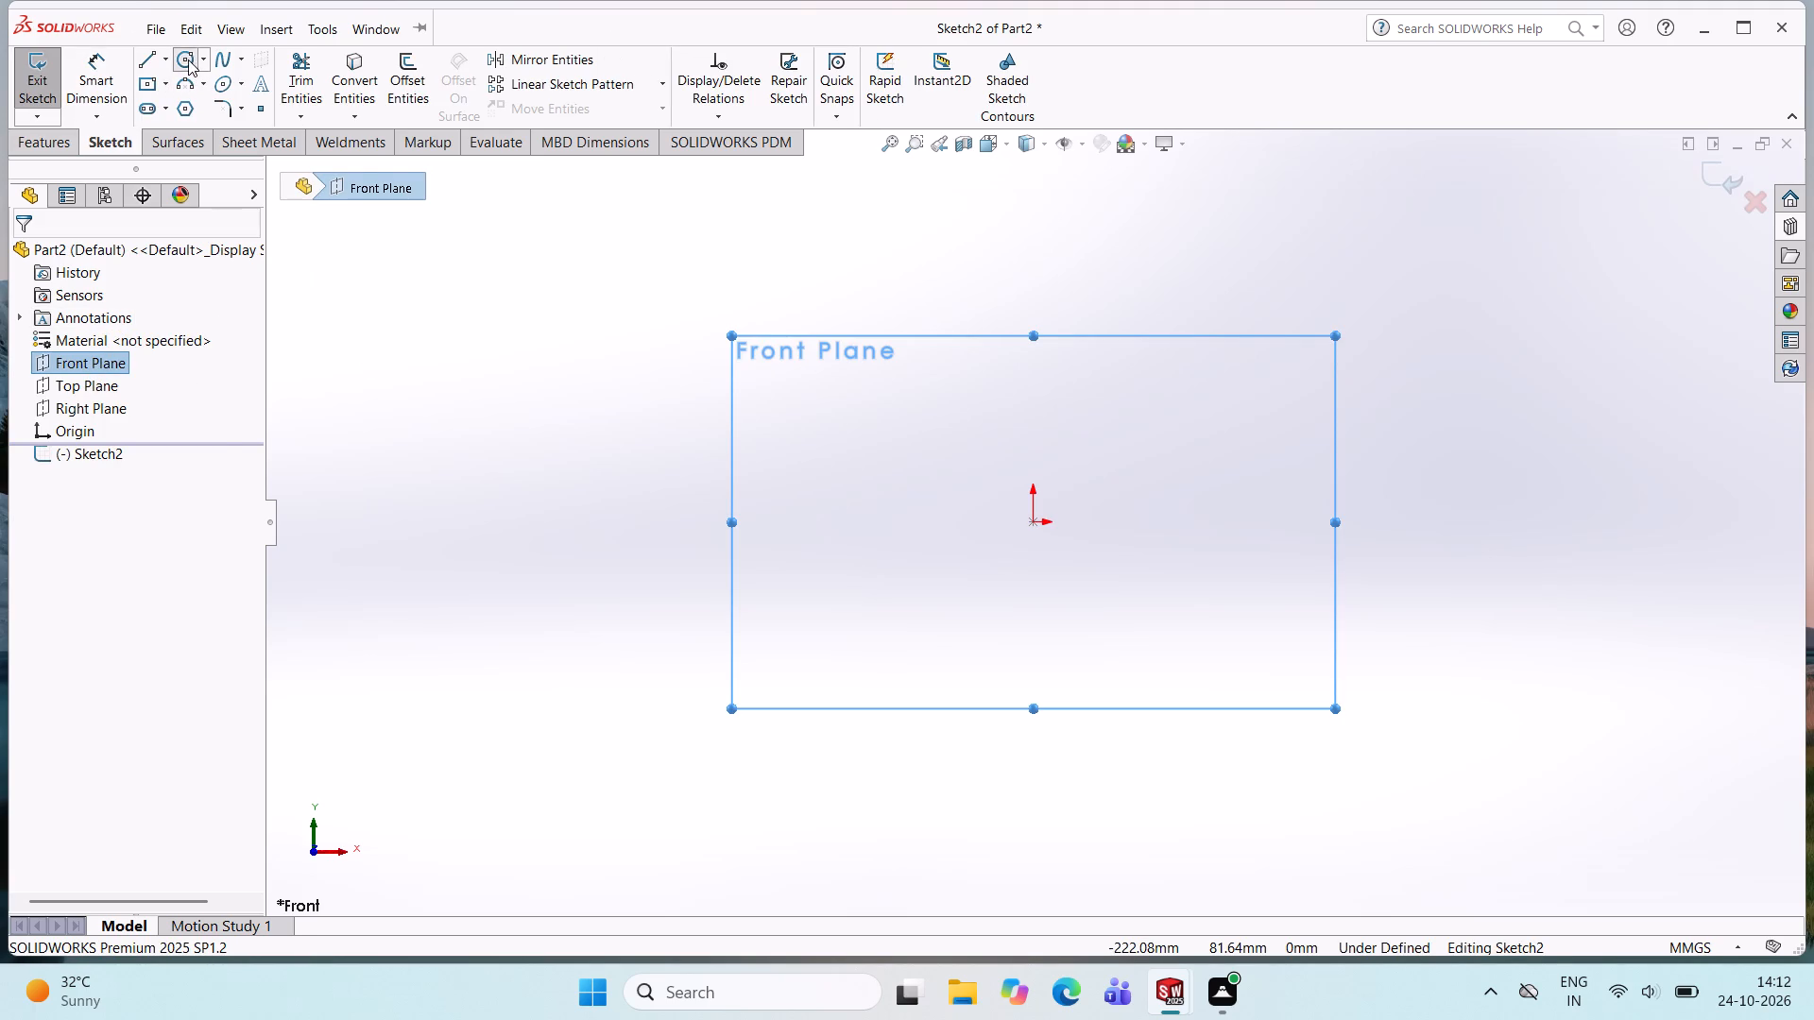
{"action": "left_click", "coordinate": [1034, 521]}
{"action": "left_click", "coordinate": [1155, 593]}
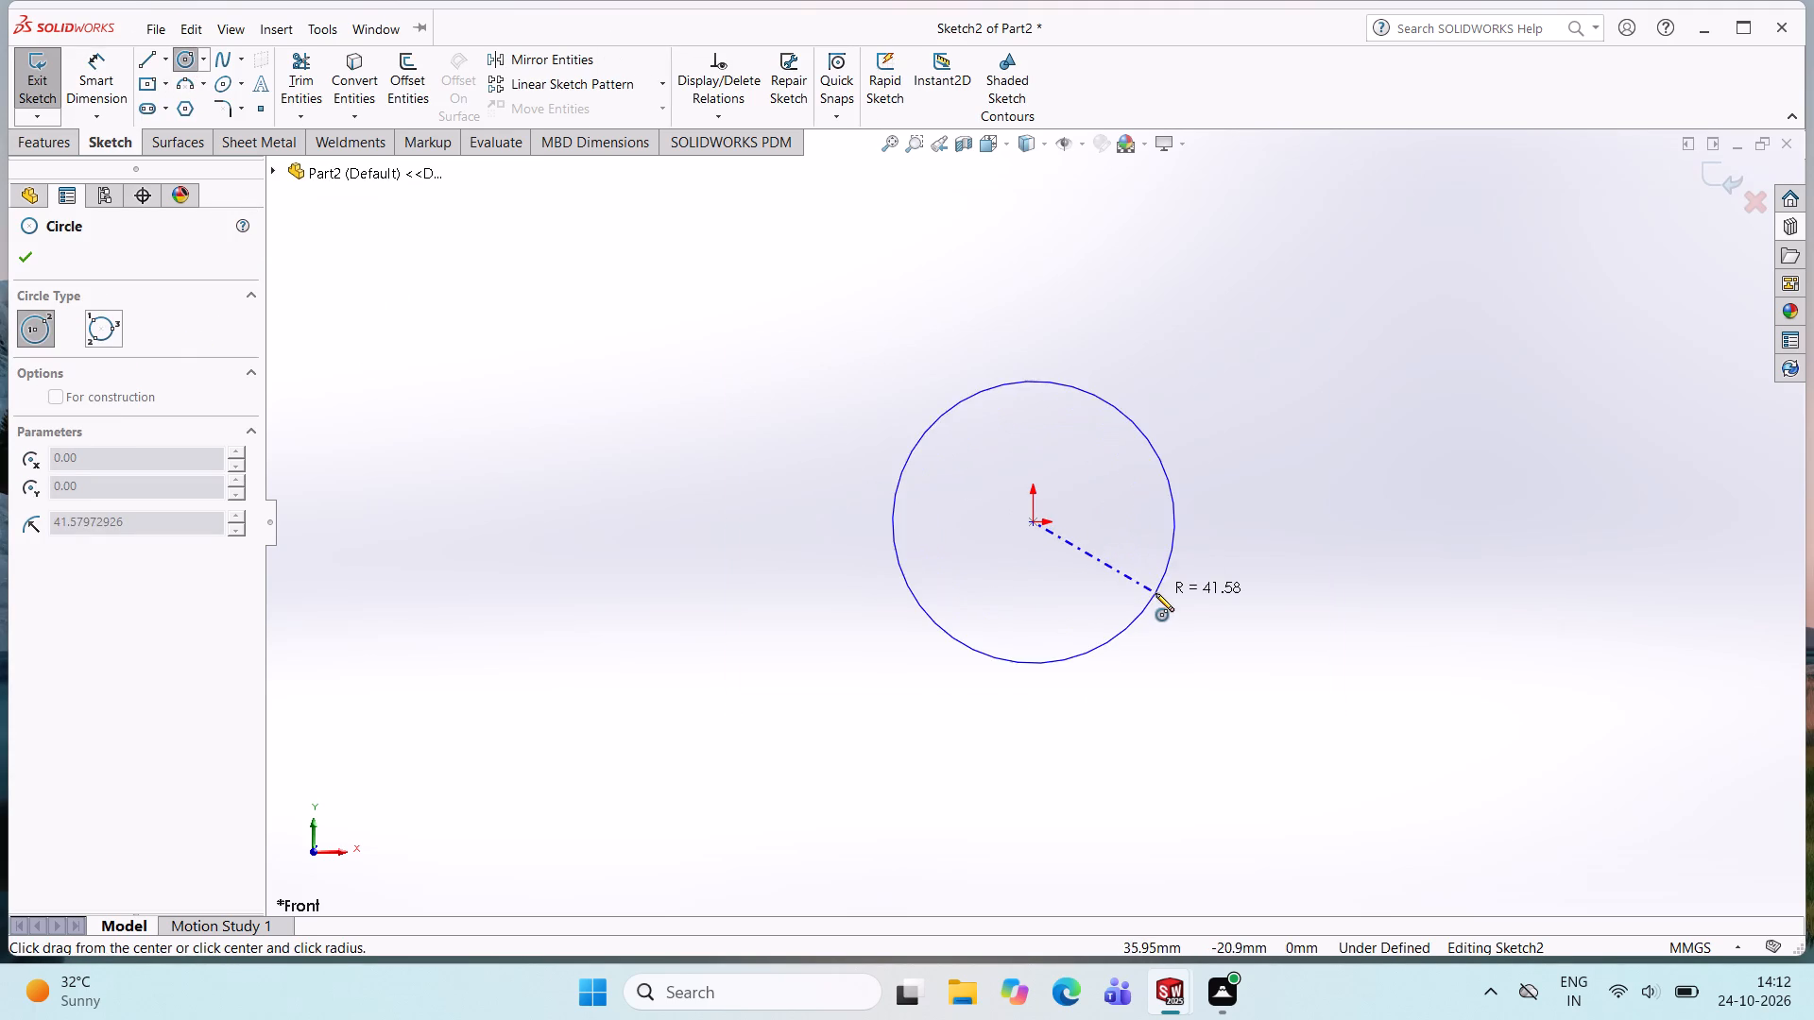
{"action": "left_click", "coordinate": [1034, 522]}
{"action": "left_click", "coordinate": [1121, 546]}
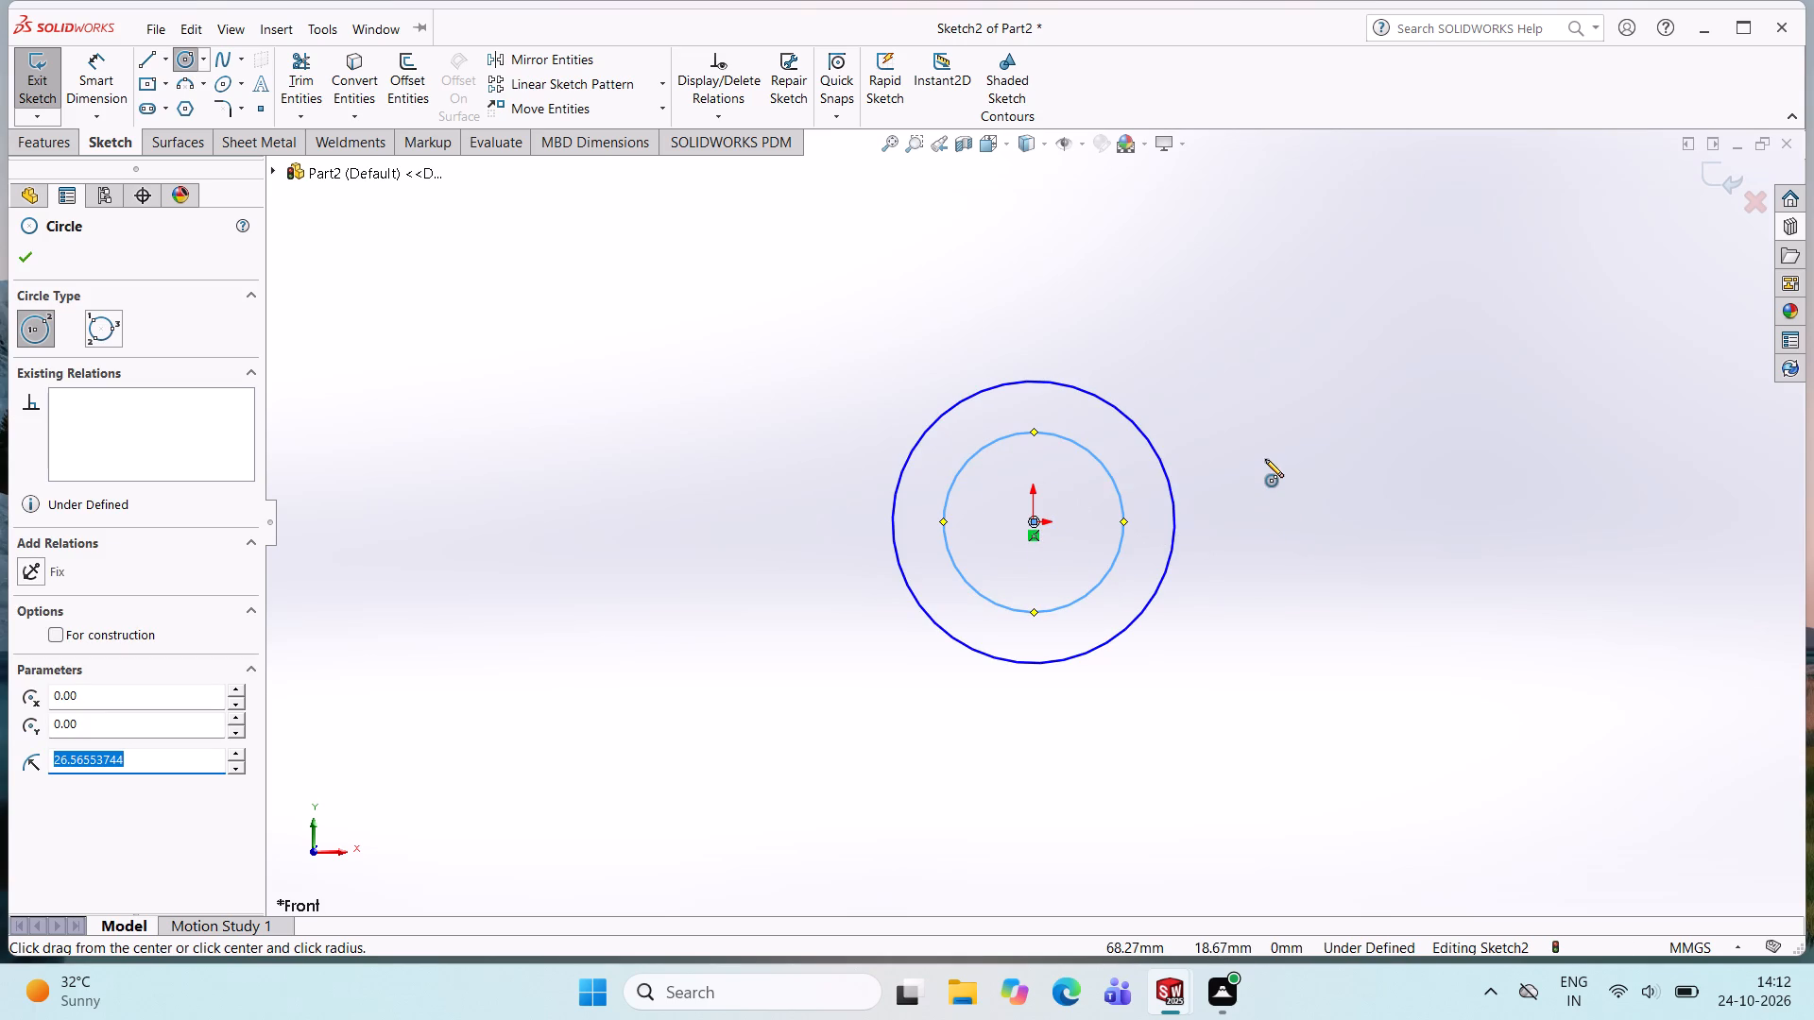
{"action": "left_click", "coordinate": [1265, 464]}
{"action": "right_click", "coordinate": [1266, 464]}
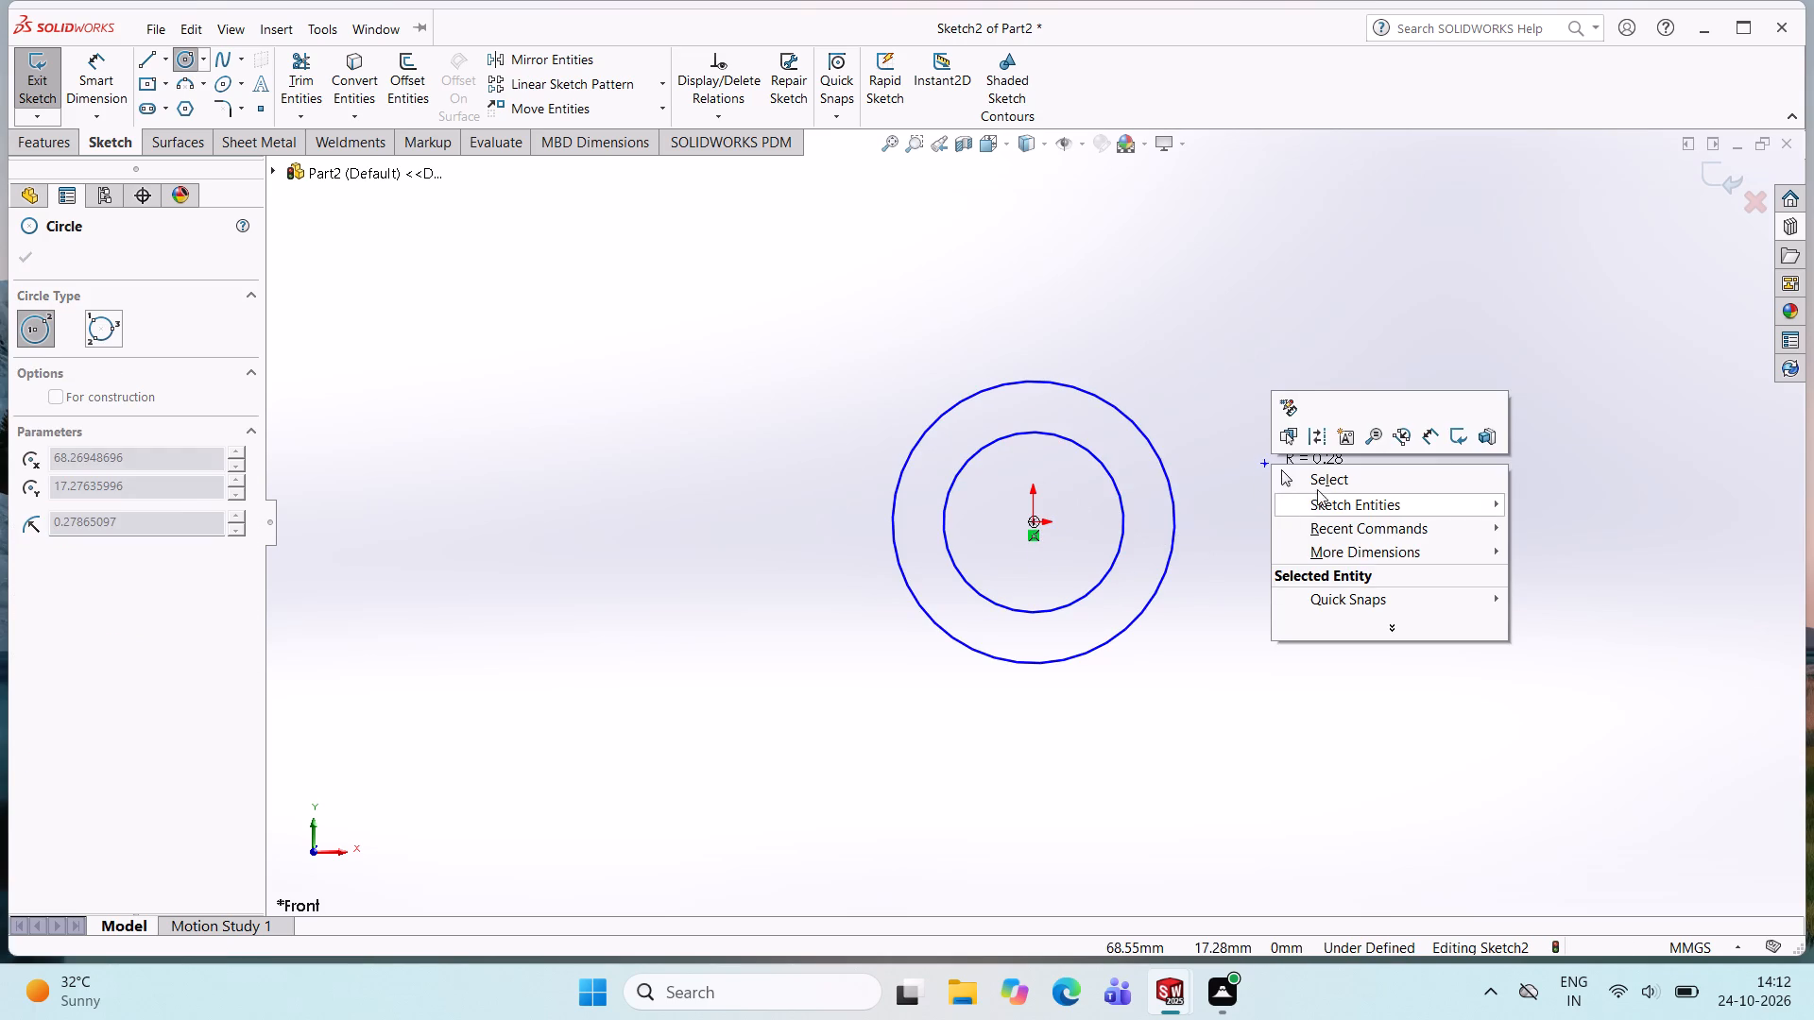
{"action": "left_click", "coordinate": [1325, 478]}
Dimension the outer circle with a diameter of 52 mm.
{"action": "left_click", "coordinate": [111, 71]}
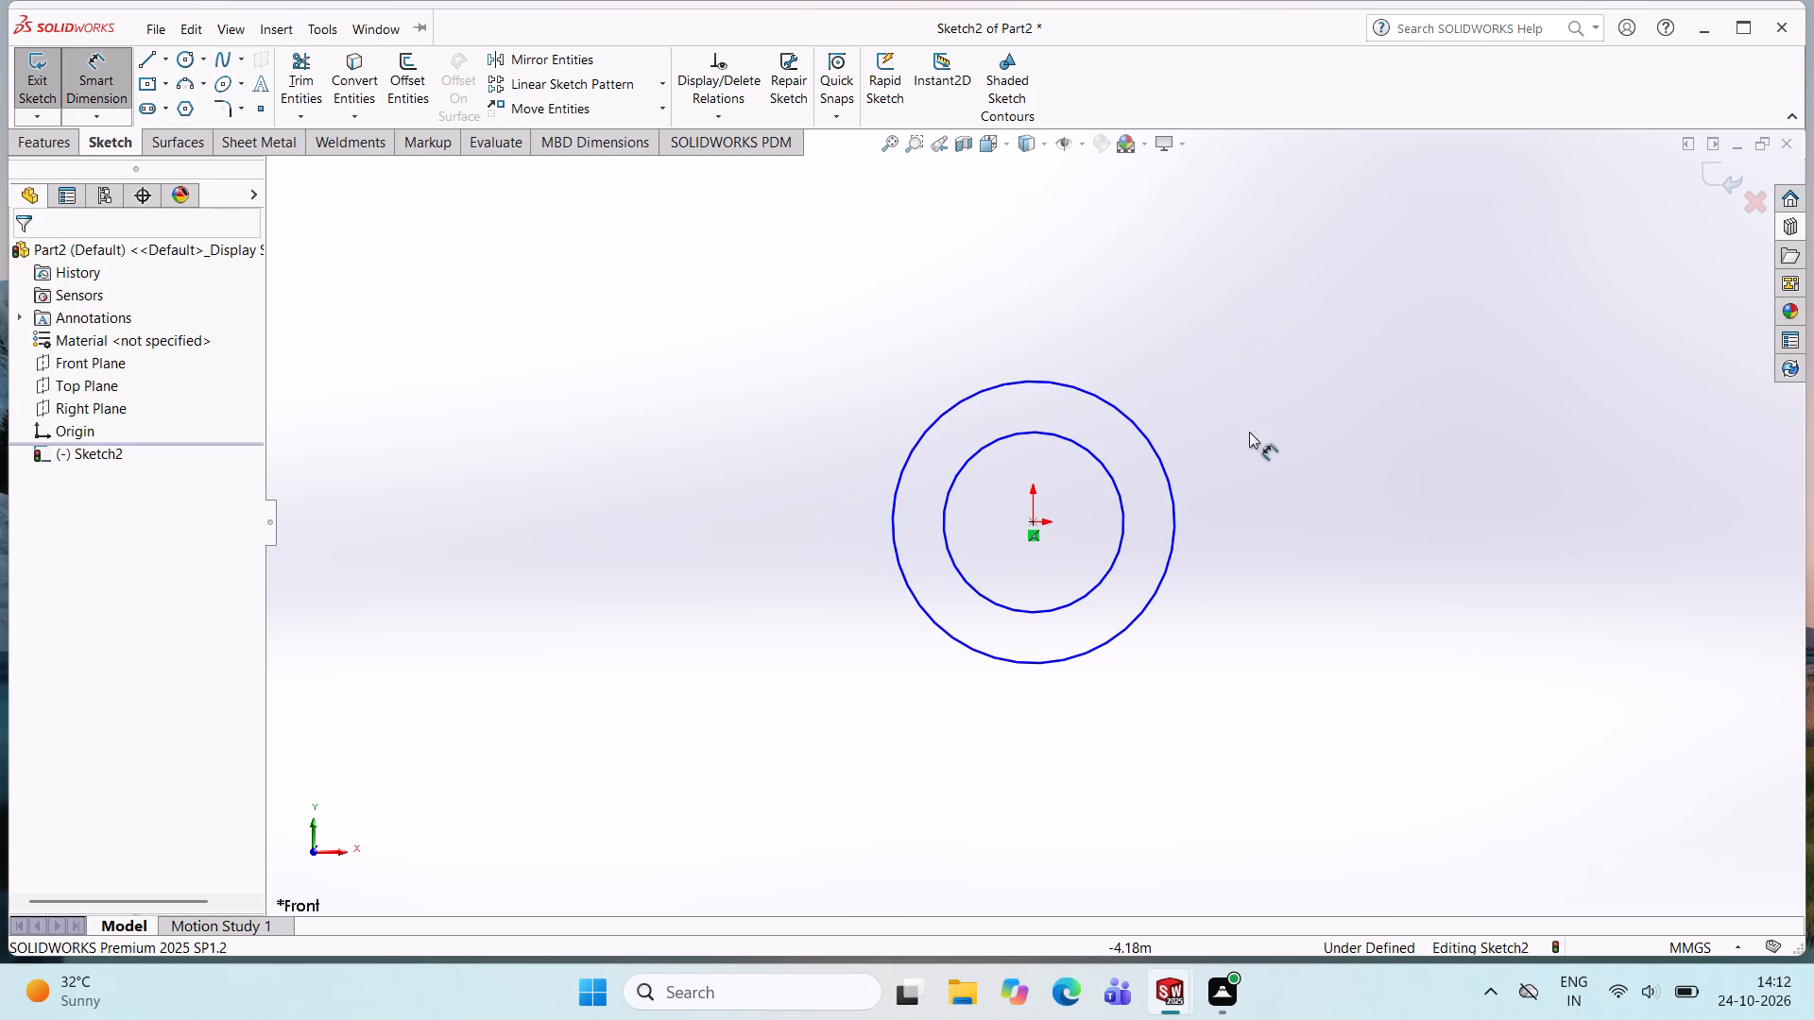
{"action": "left_click", "coordinate": [1151, 442]}
{"action": "left_click", "coordinate": [1232, 340]}
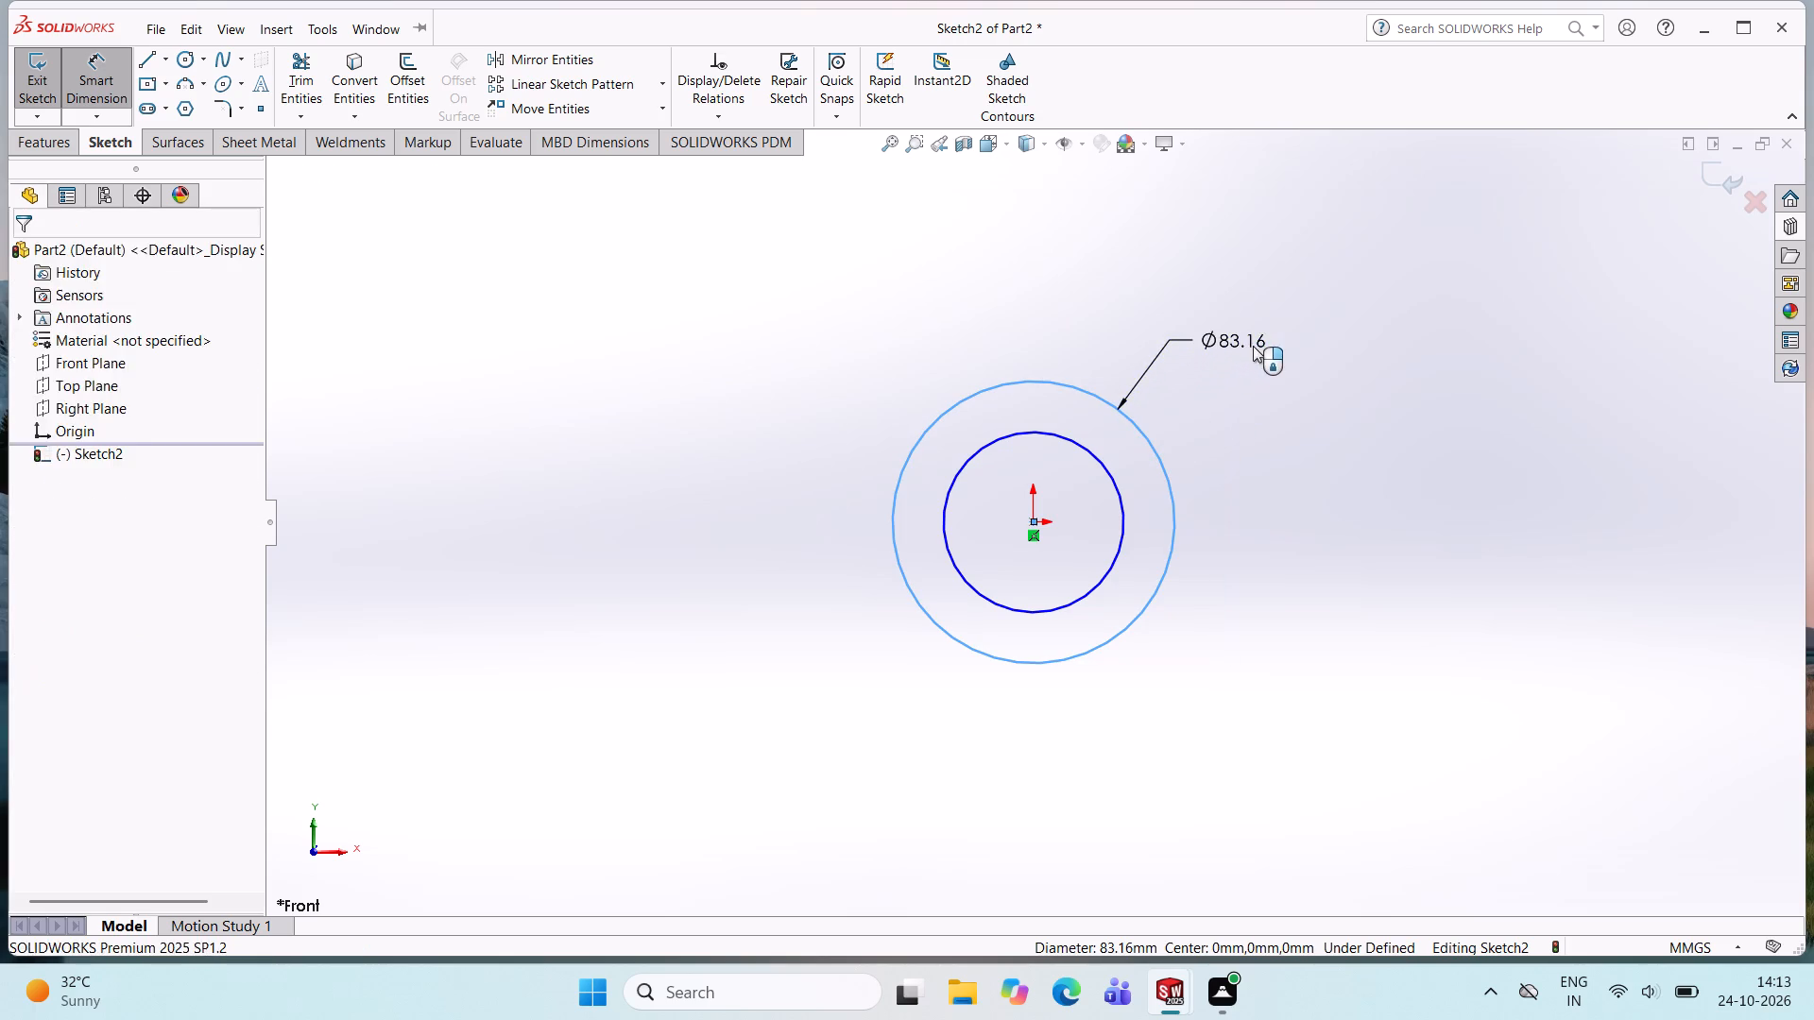
{"action": "type", "text": "52"}
{"action": "key", "text": "Return"}
Dimension the inner circle with a diameter of 32 mm and finish the sketch.
{"action": "left_click", "coordinate": [1115, 475]}
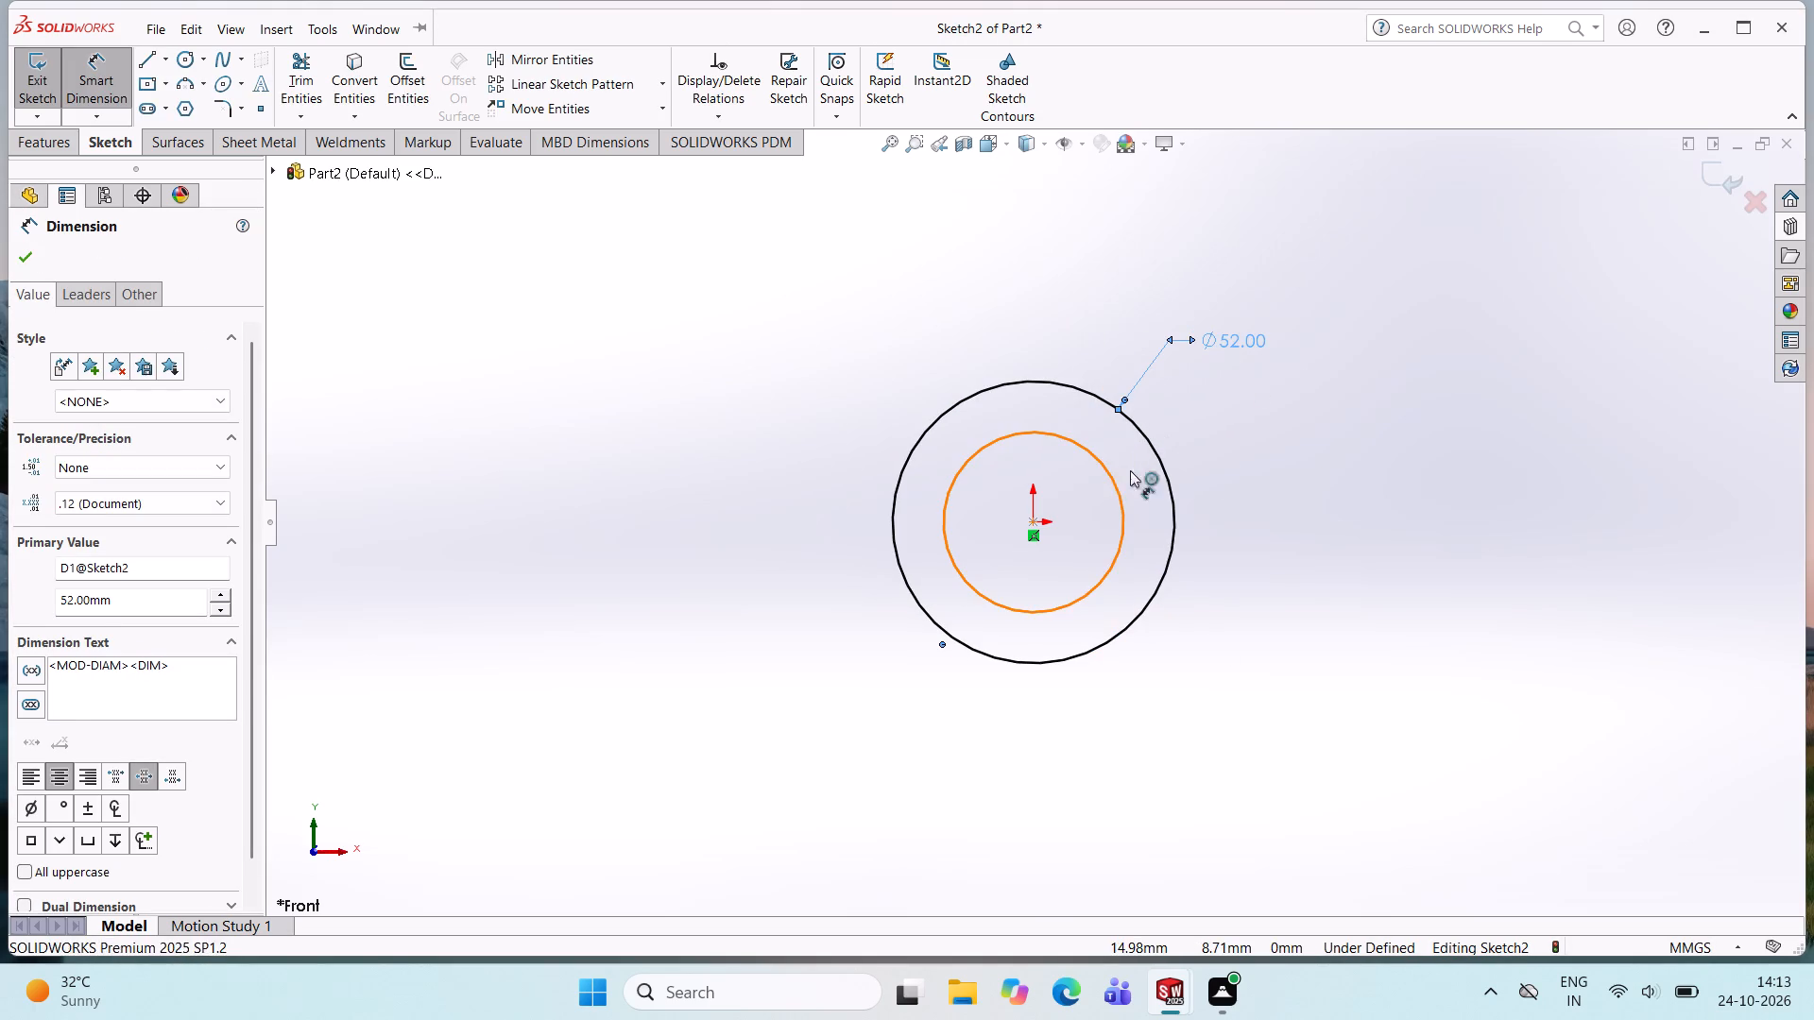
{"action": "left_click", "coordinate": [1284, 522]}
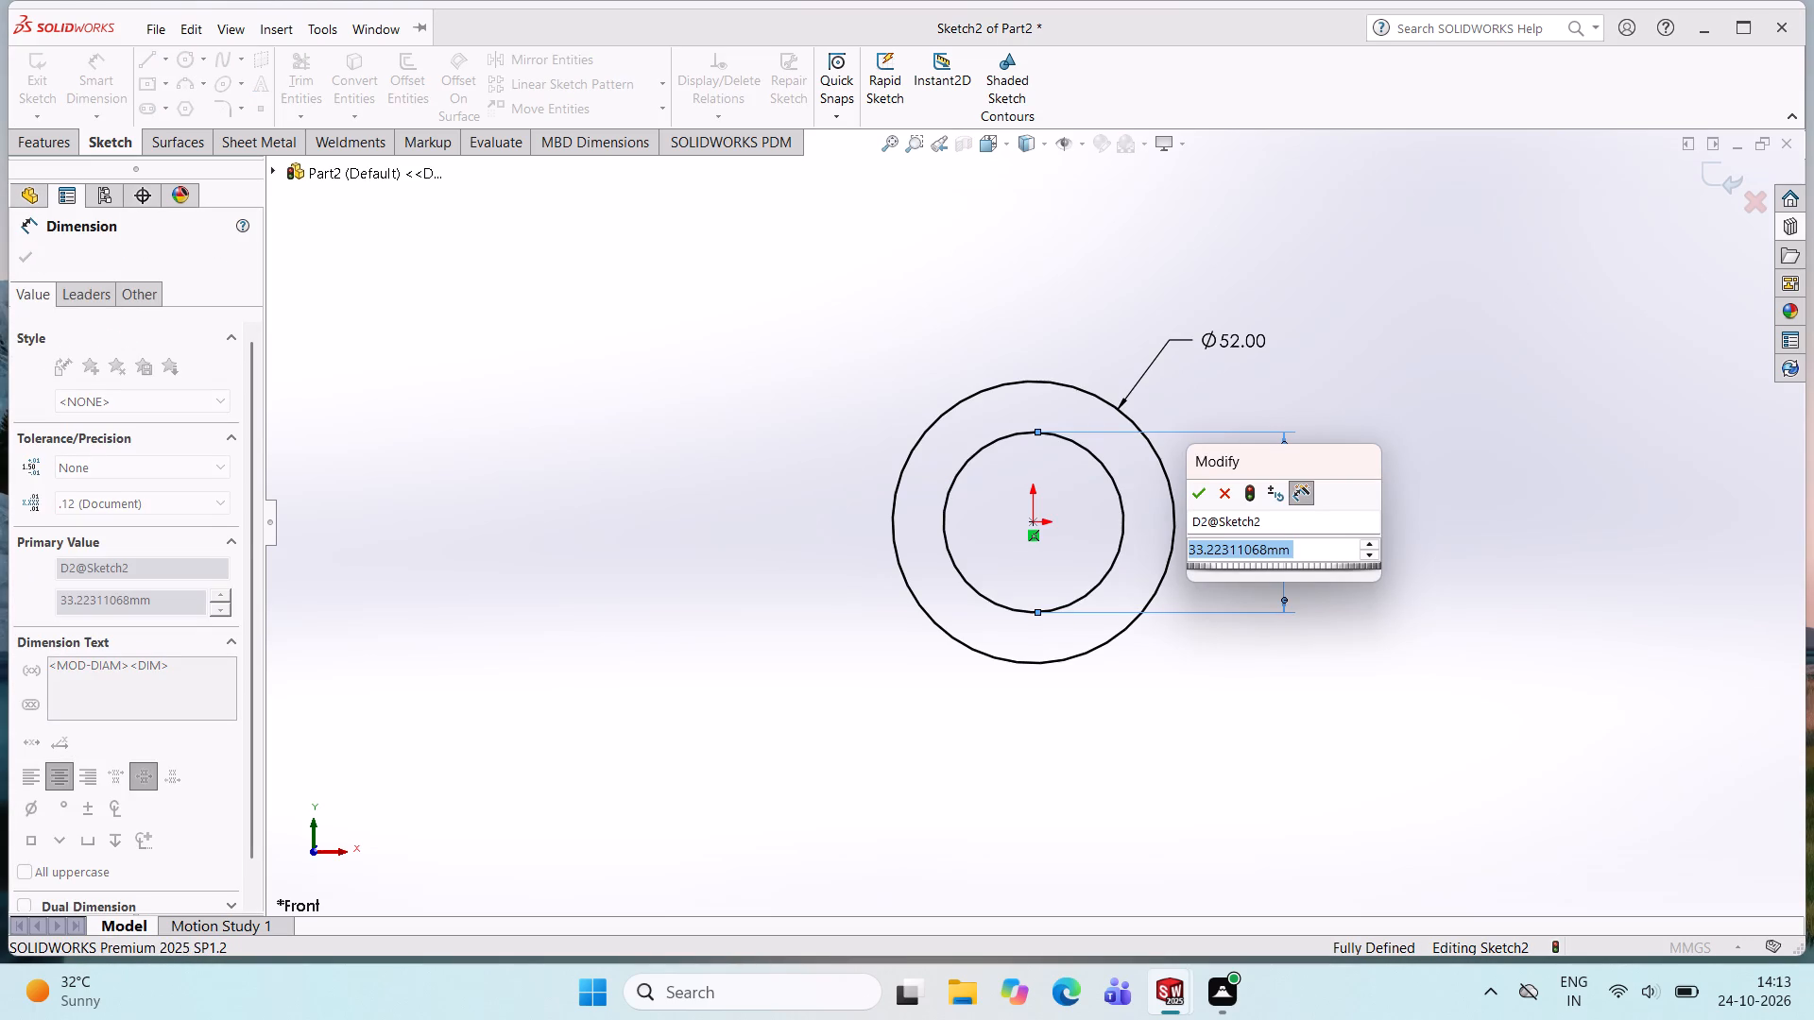
{"action": "type", "text": "32"}
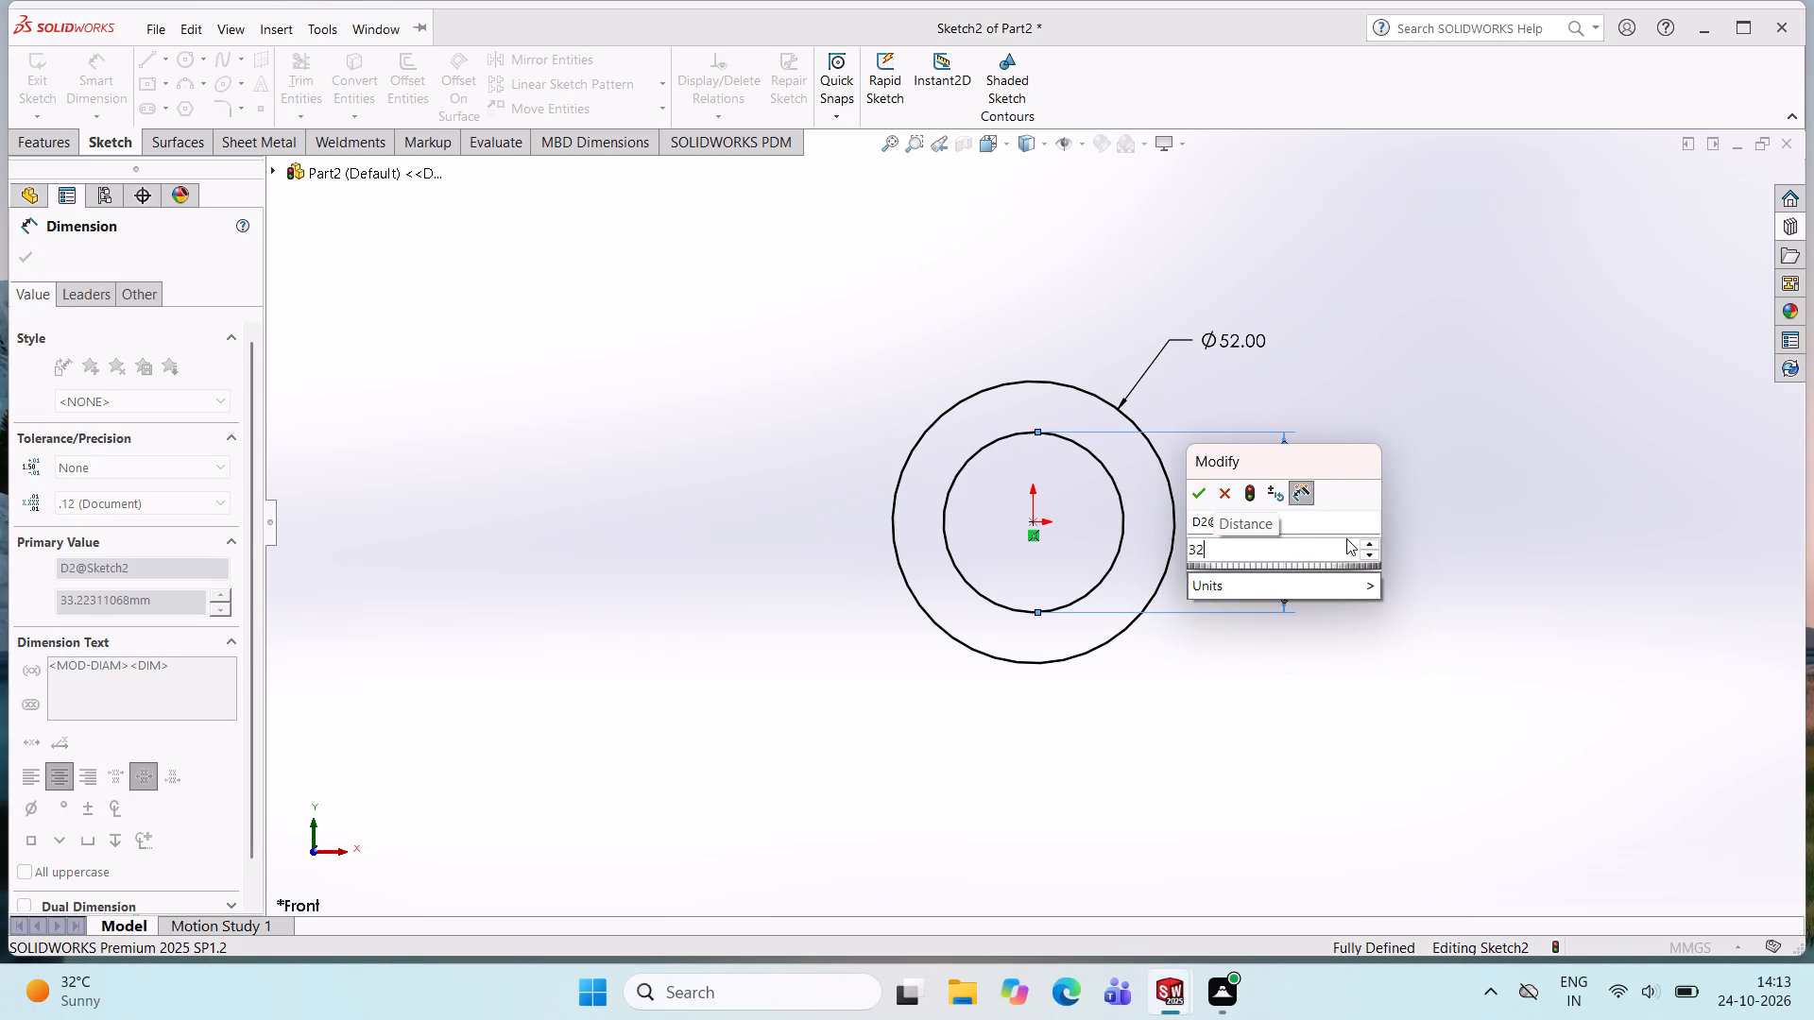
{"action": "key", "text": "Return"}
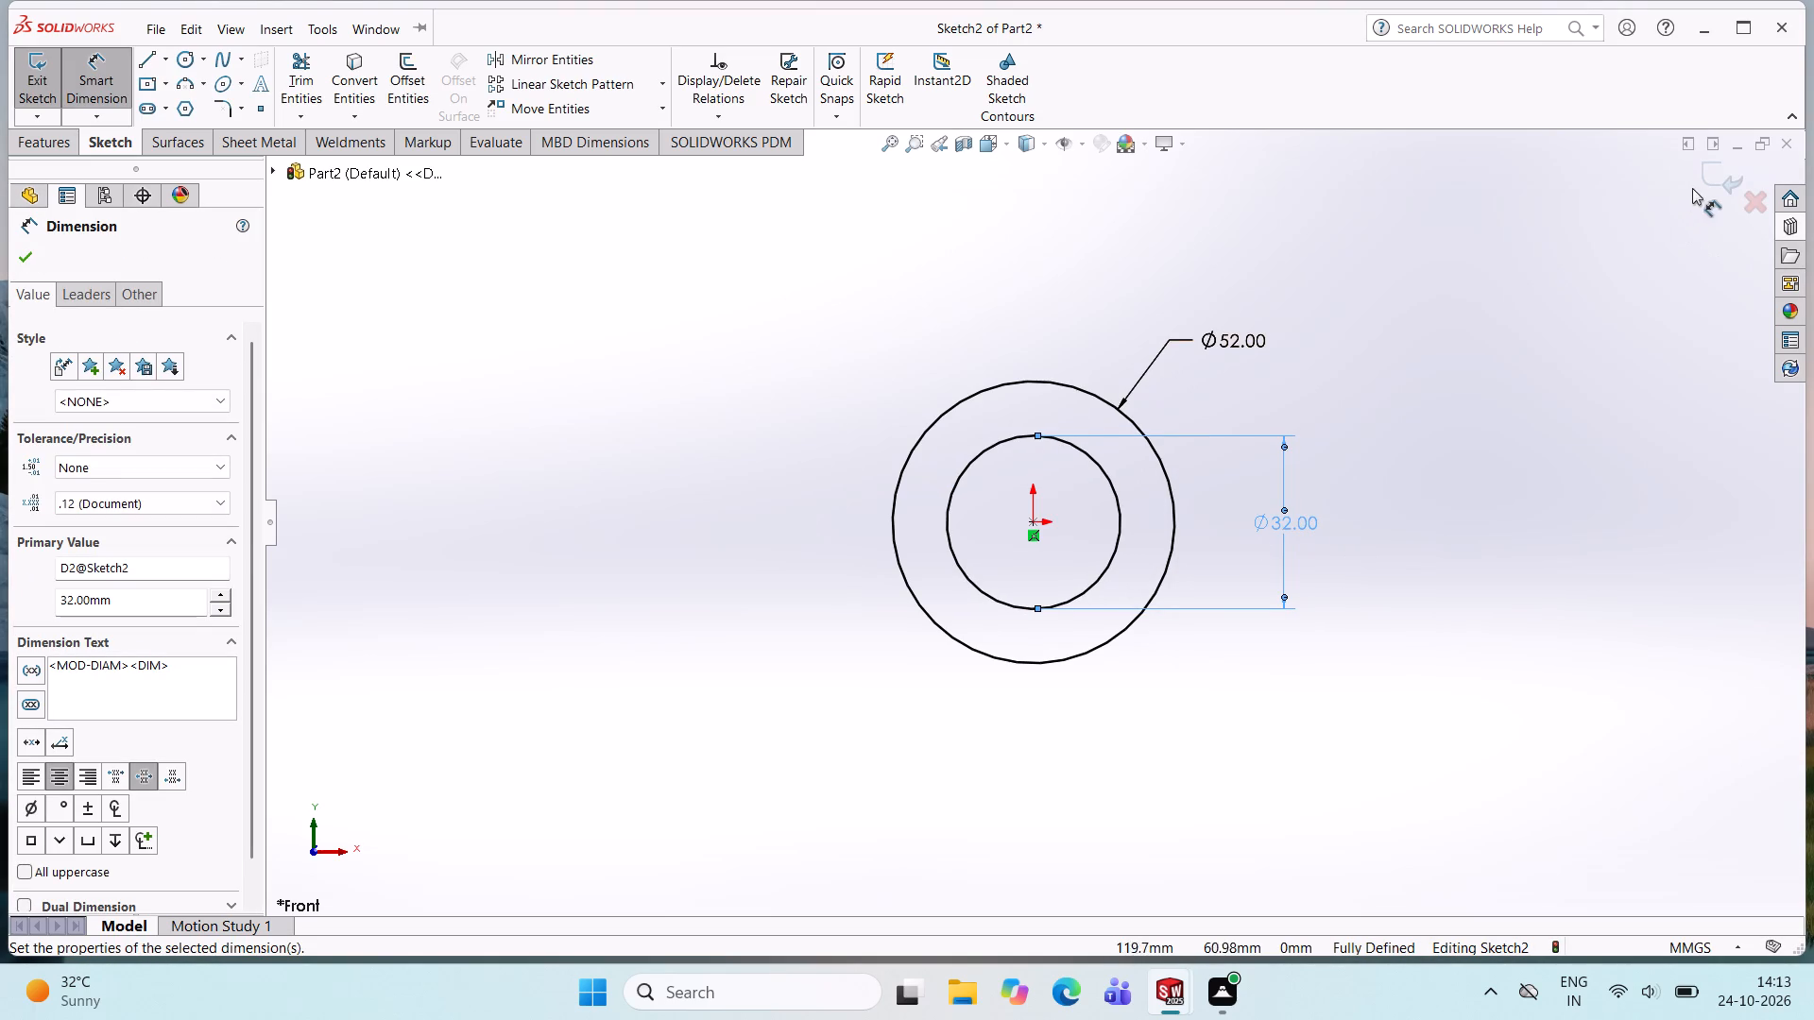
{"action": "left_click", "coordinate": [1713, 179]}
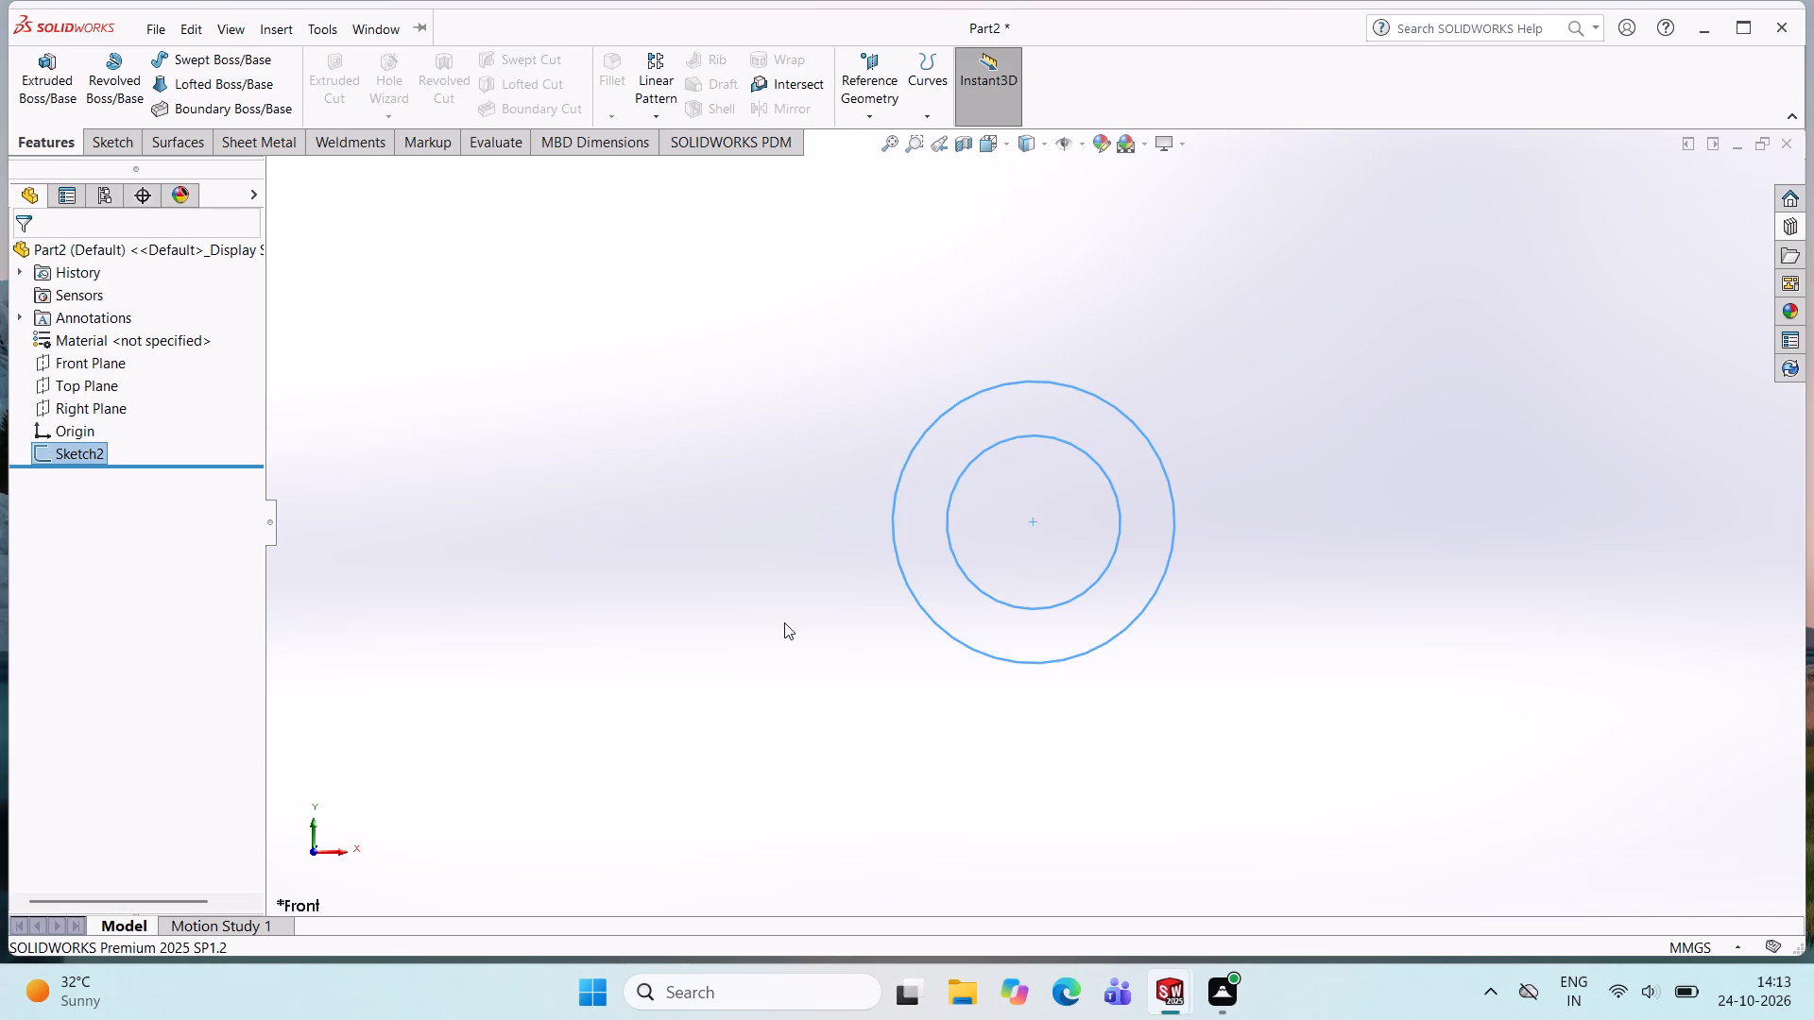
Extrude the ring sketch as a boss with a Mid Plane end condition and a total depth of 42 mm.
{"action": "left_click", "coordinate": [49, 76]}
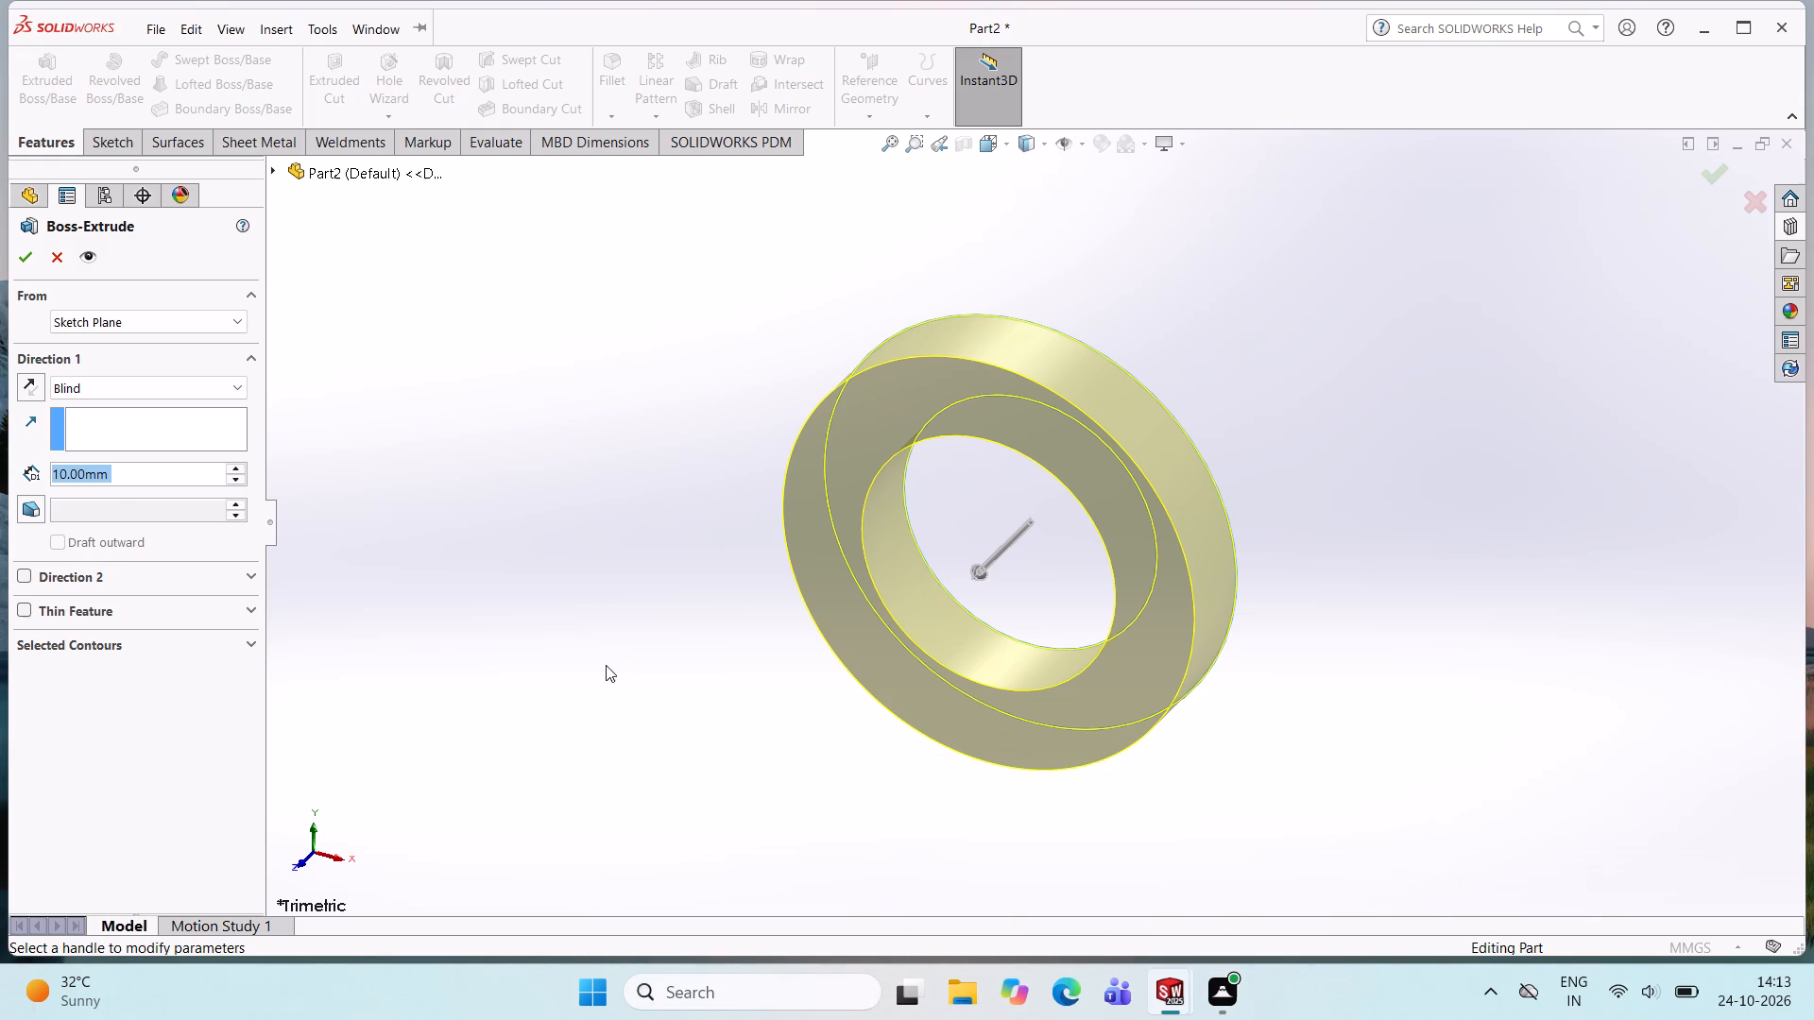
{"action": "left_click", "coordinate": [122, 476]}
{"action": "left_click_drag", "start_coordinate": [123, 476], "coordinate": [80, 483]}
{"action": "left_click_drag", "start_coordinate": [80, 483], "coordinate": [70, 486]}
{"action": "left_click", "coordinate": [231, 390]}
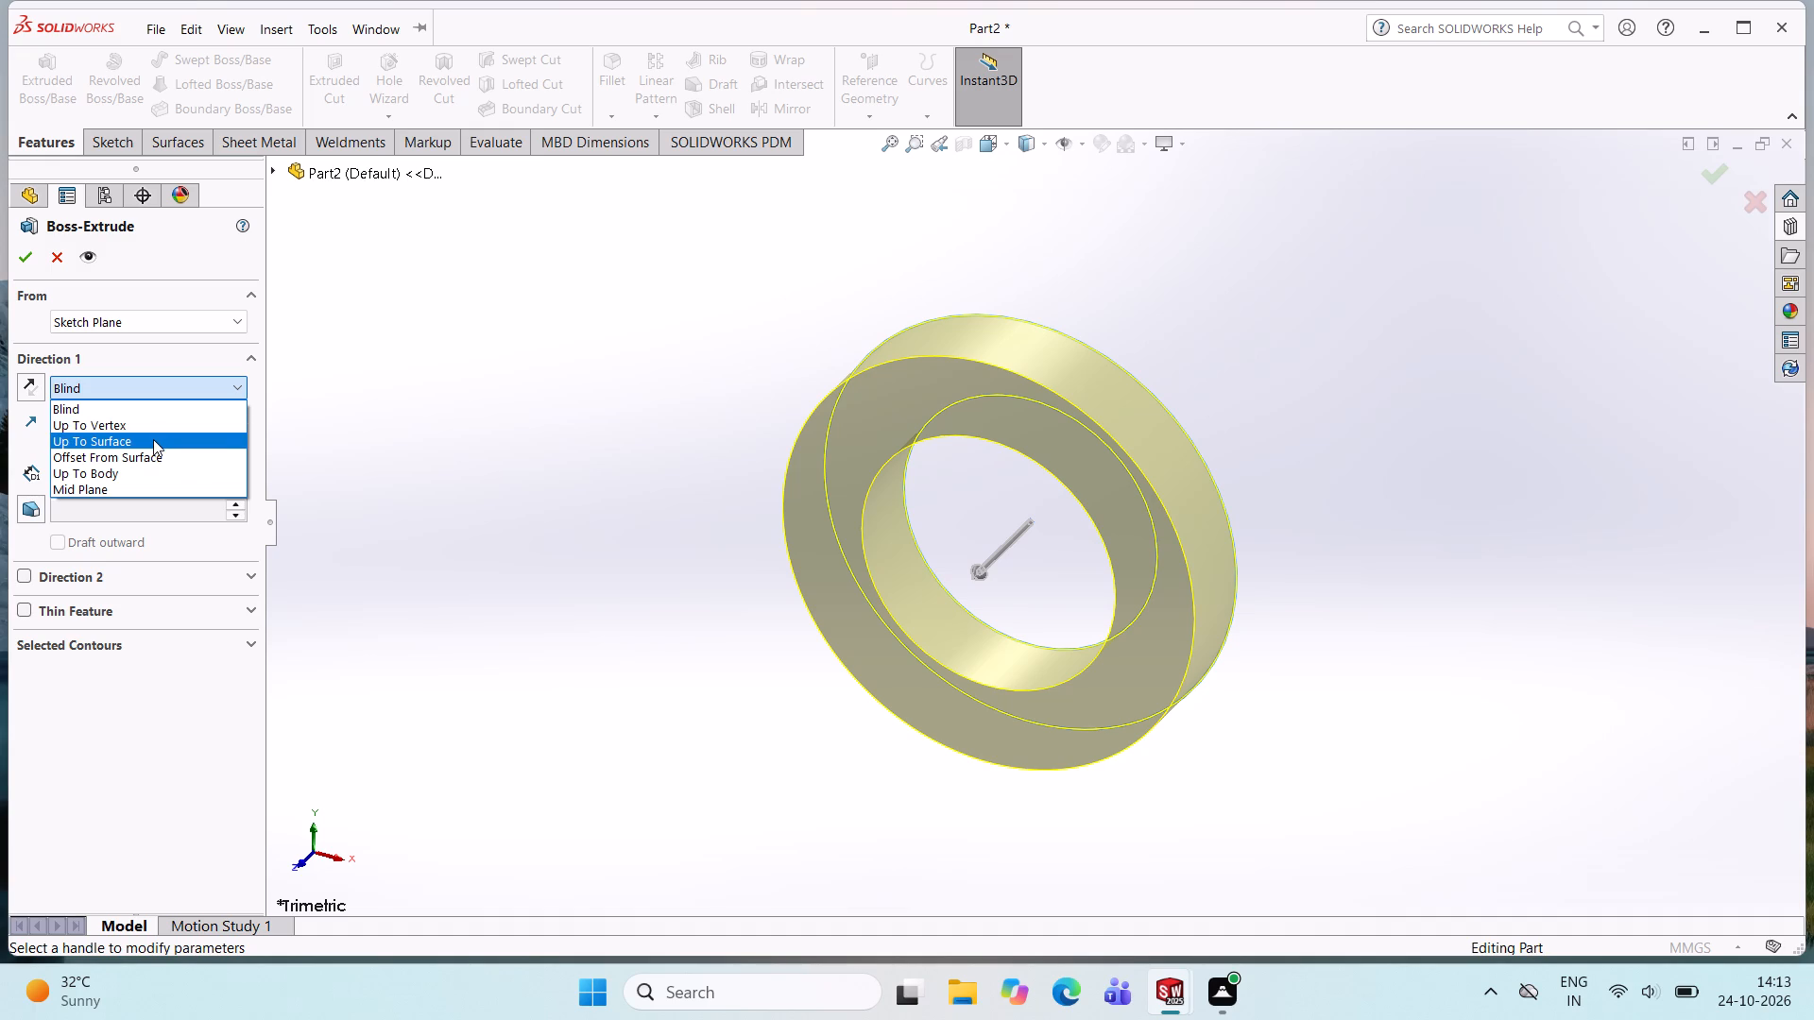
{"action": "left_click", "coordinate": [139, 485]}
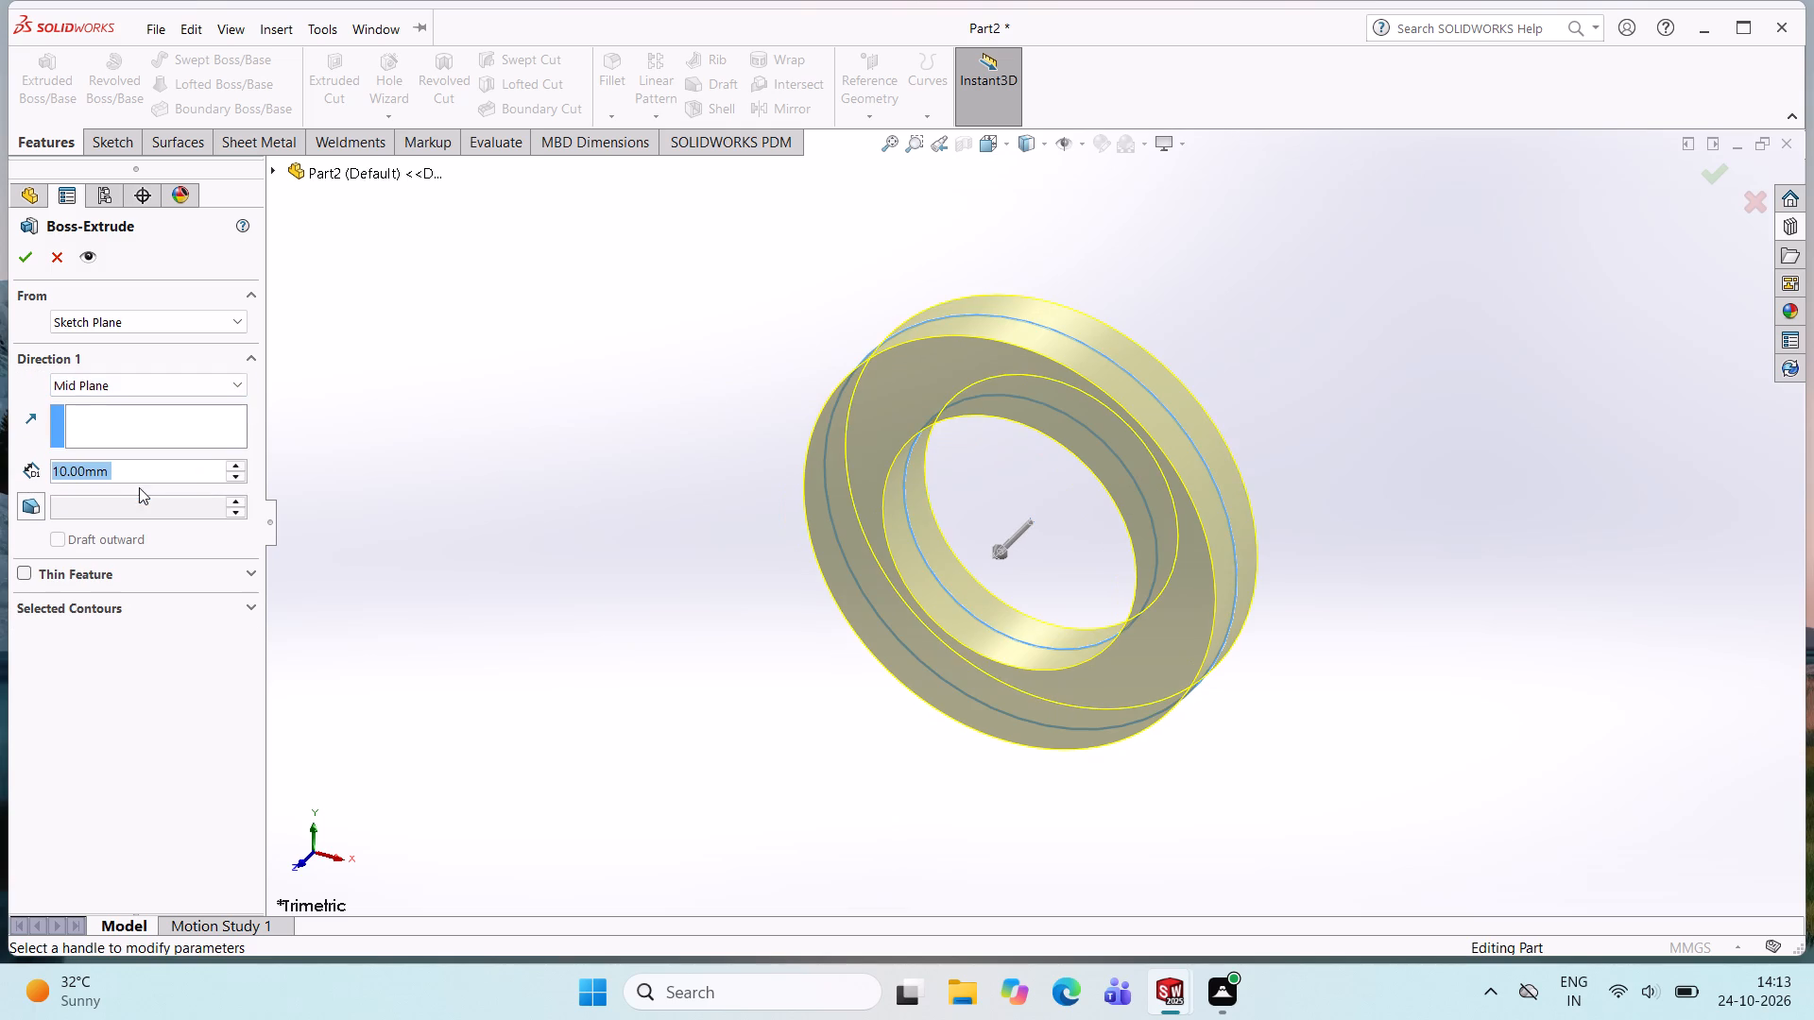
{"action": "left_click", "coordinate": [128, 480]}
{"action": "left_click_drag", "start_coordinate": [128, 479], "coordinate": [113, 480]}
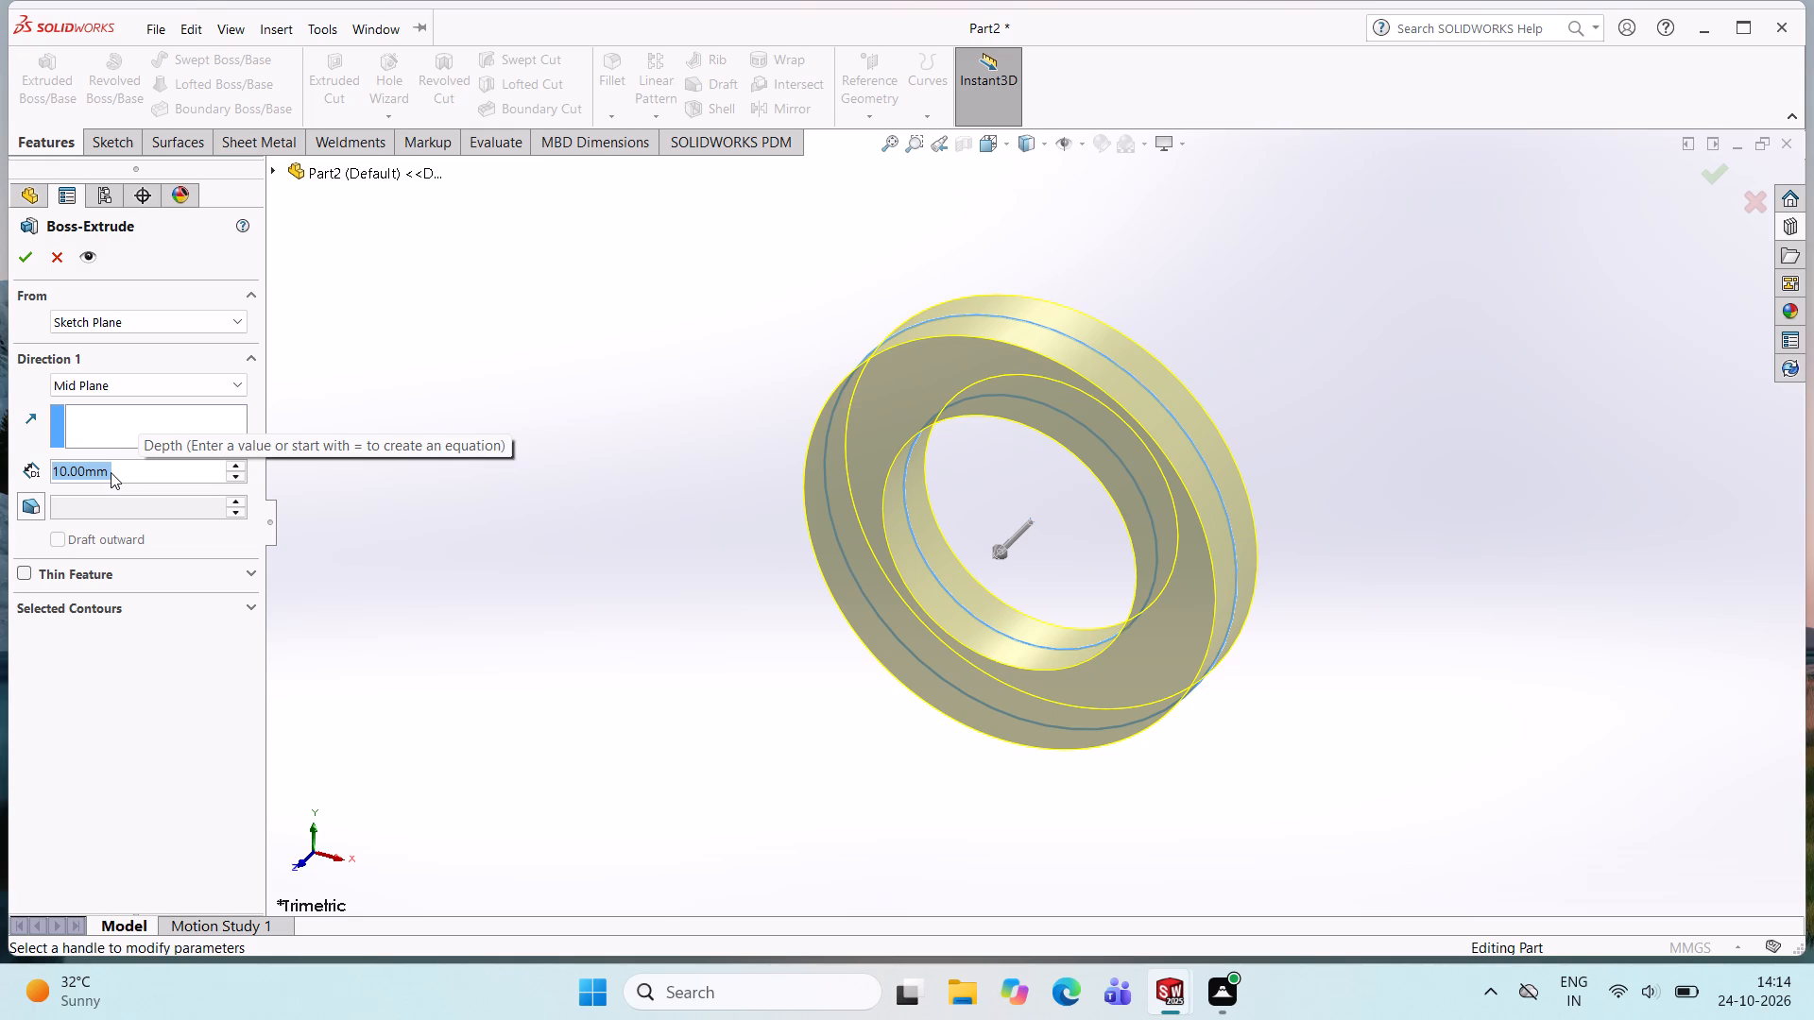
{"action": "type", "text": "42"}
{"action": "key", "text": "Return"}
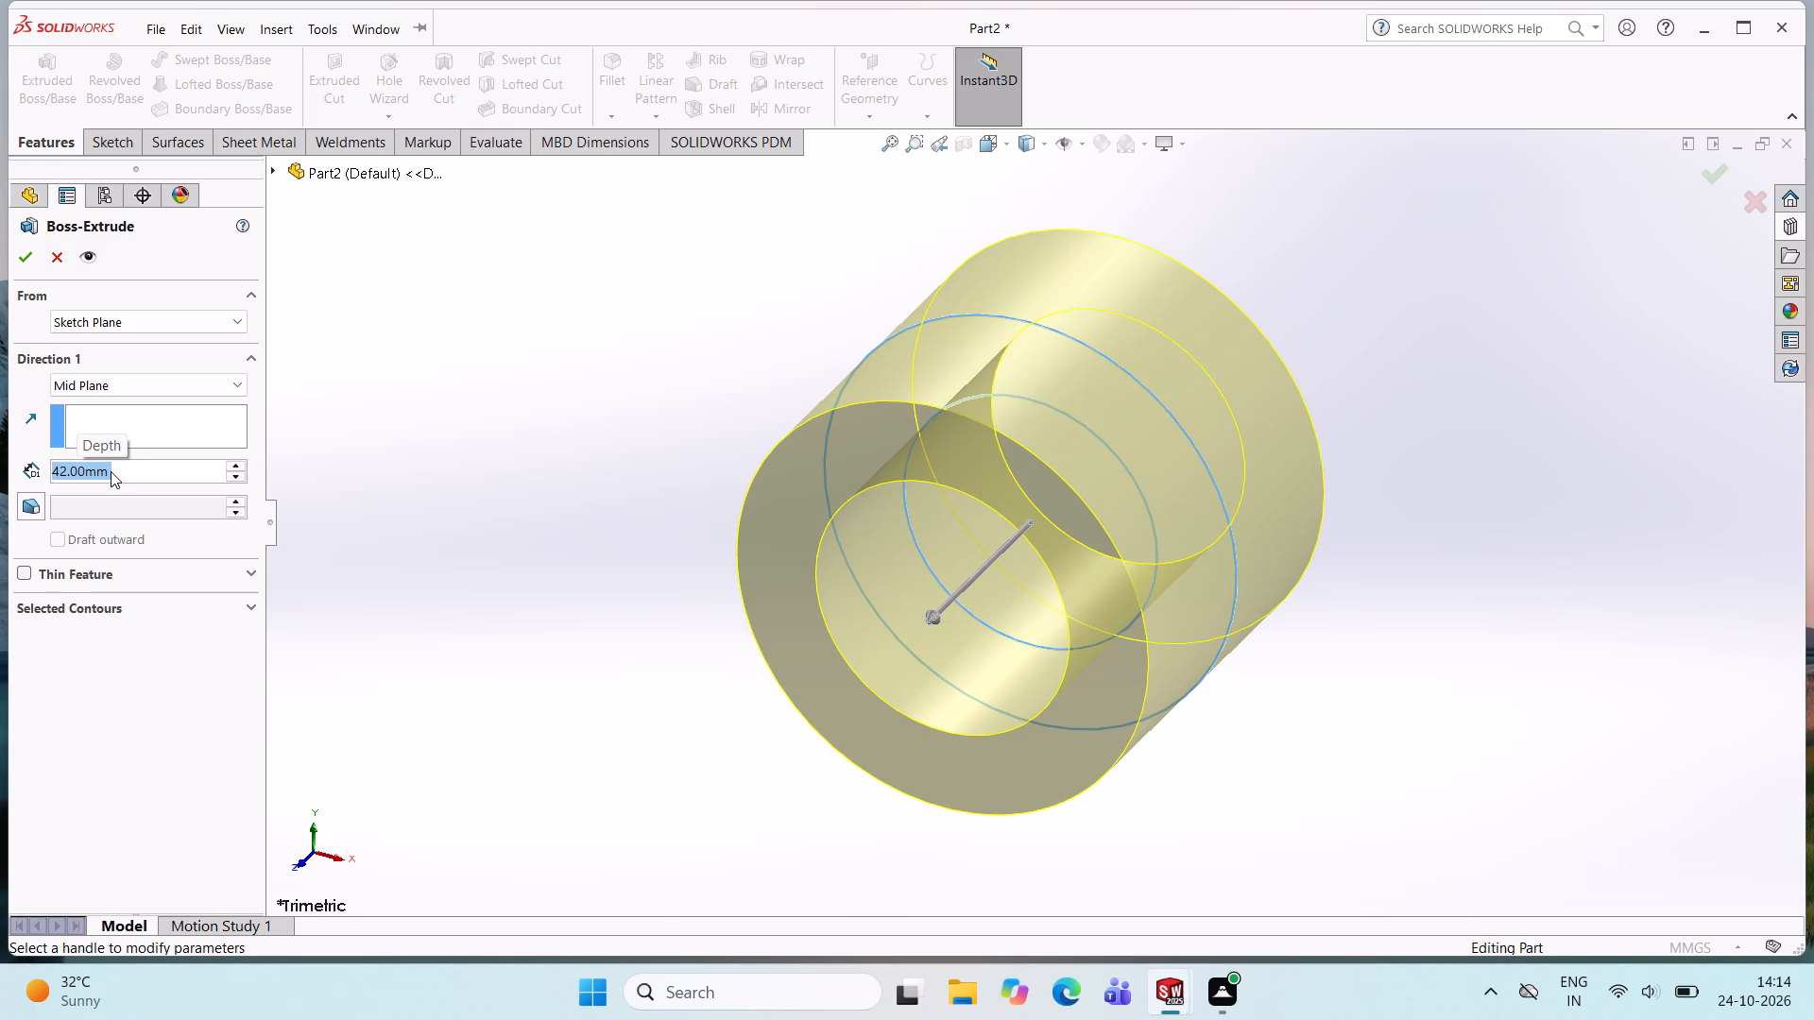
{"action": "left_click", "coordinate": [523, 411]}
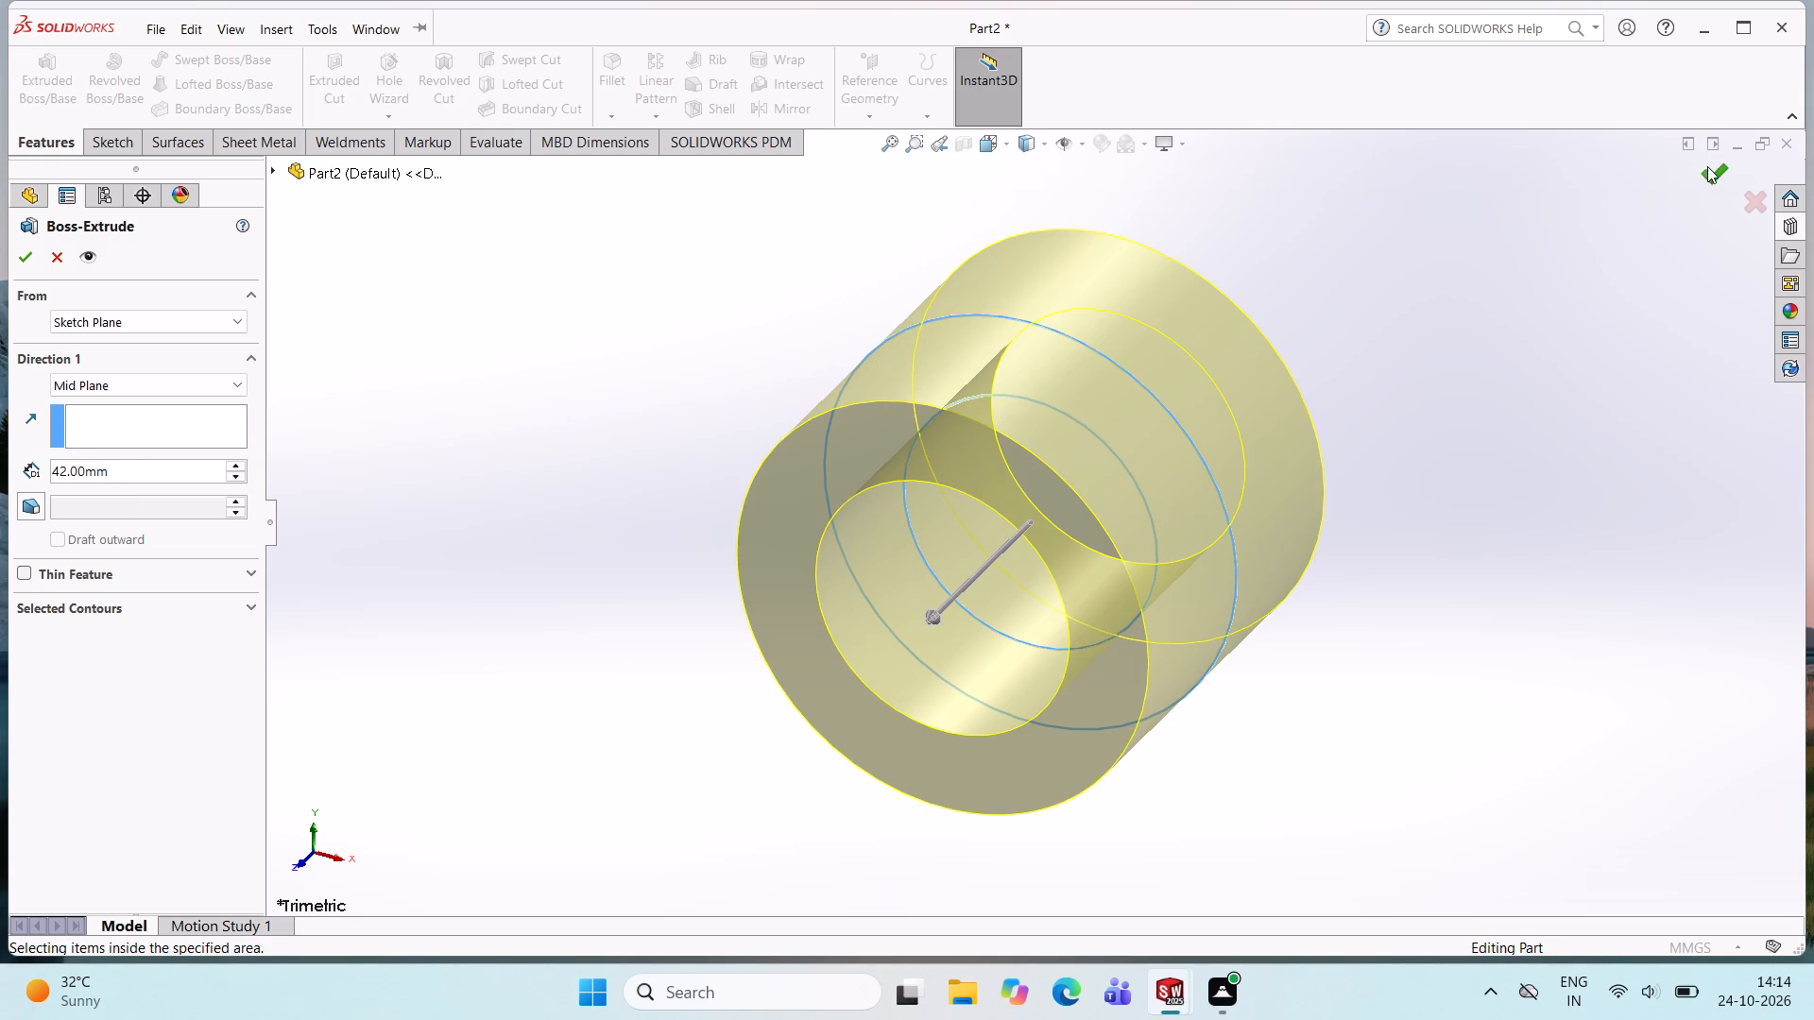
{"action": "left_click", "coordinate": [1708, 166]}
{"action": "left_click", "coordinate": [1317, 625]}
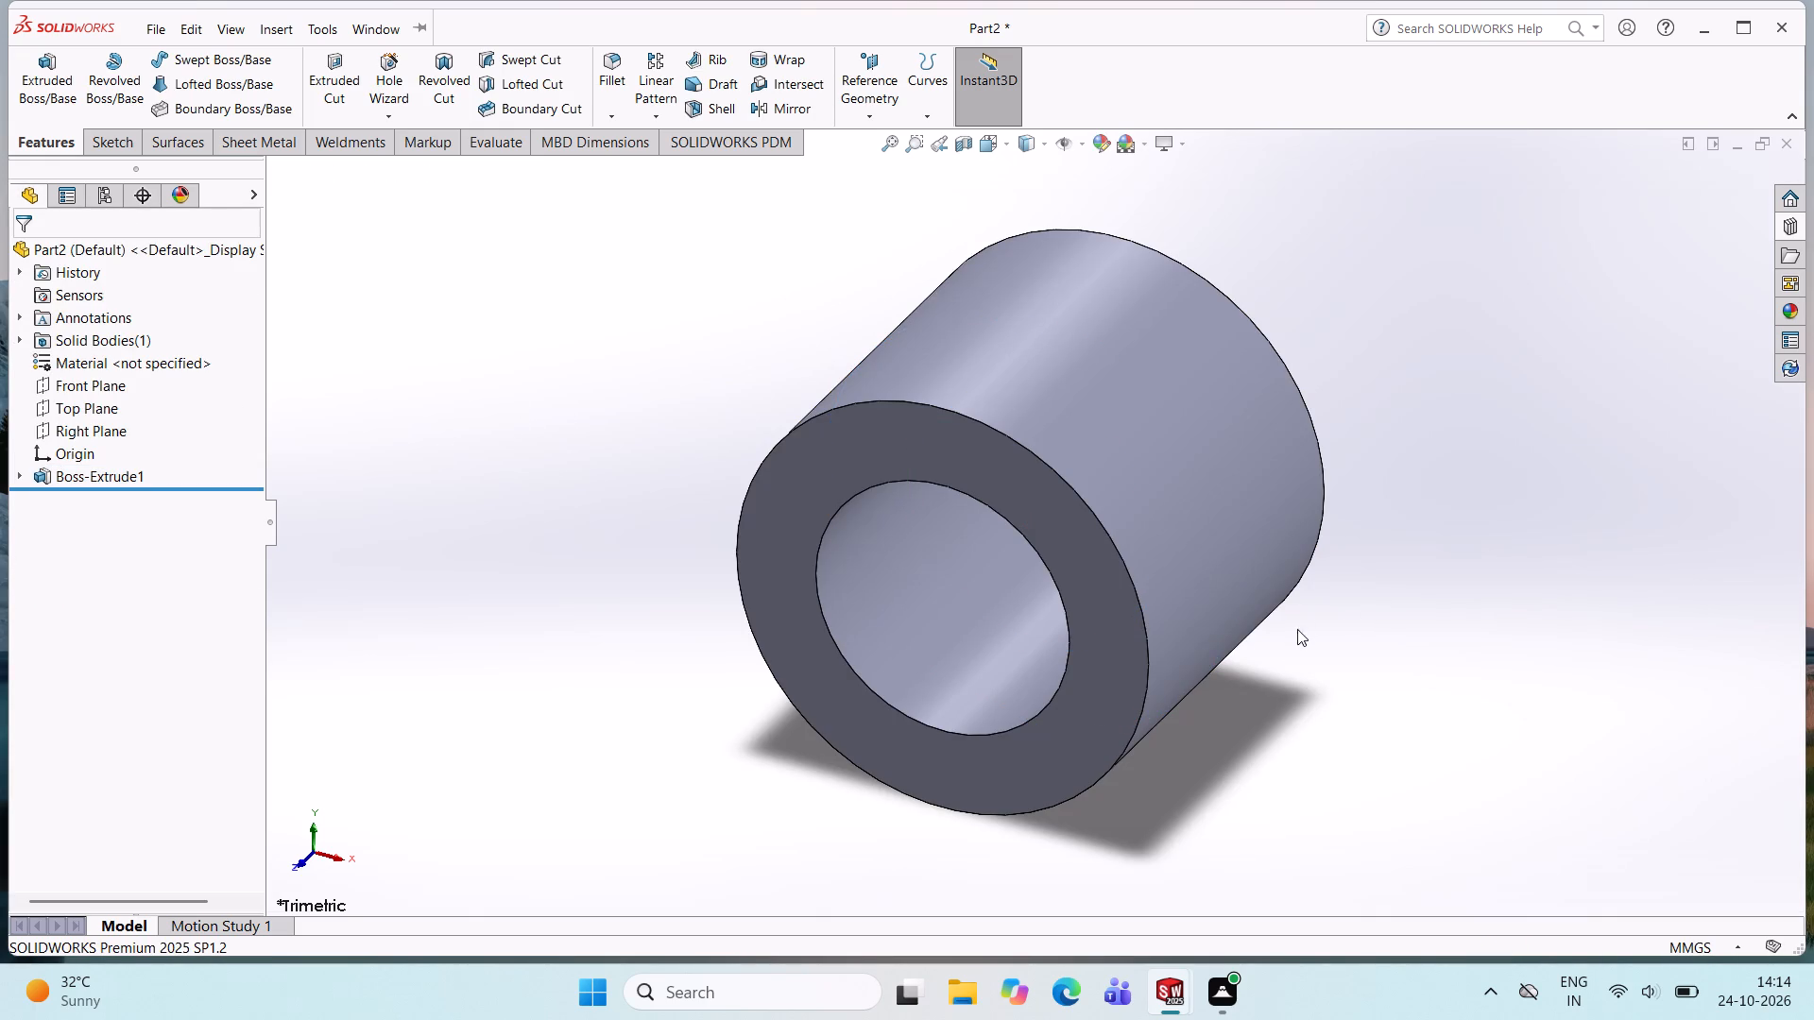
On a new Front Plane sketch, draw connected lines above the ring: a short horizontal, a short descending slant and a horizontal about 103 mm long.
{"action": "middle_click_drag", "start_coordinate": [1276, 682], "coordinate": [1325, 592]}
{"action": "scroll", "coordinate": [1310, 592], "scroll_direction": "up", "scroll_amount": 1}
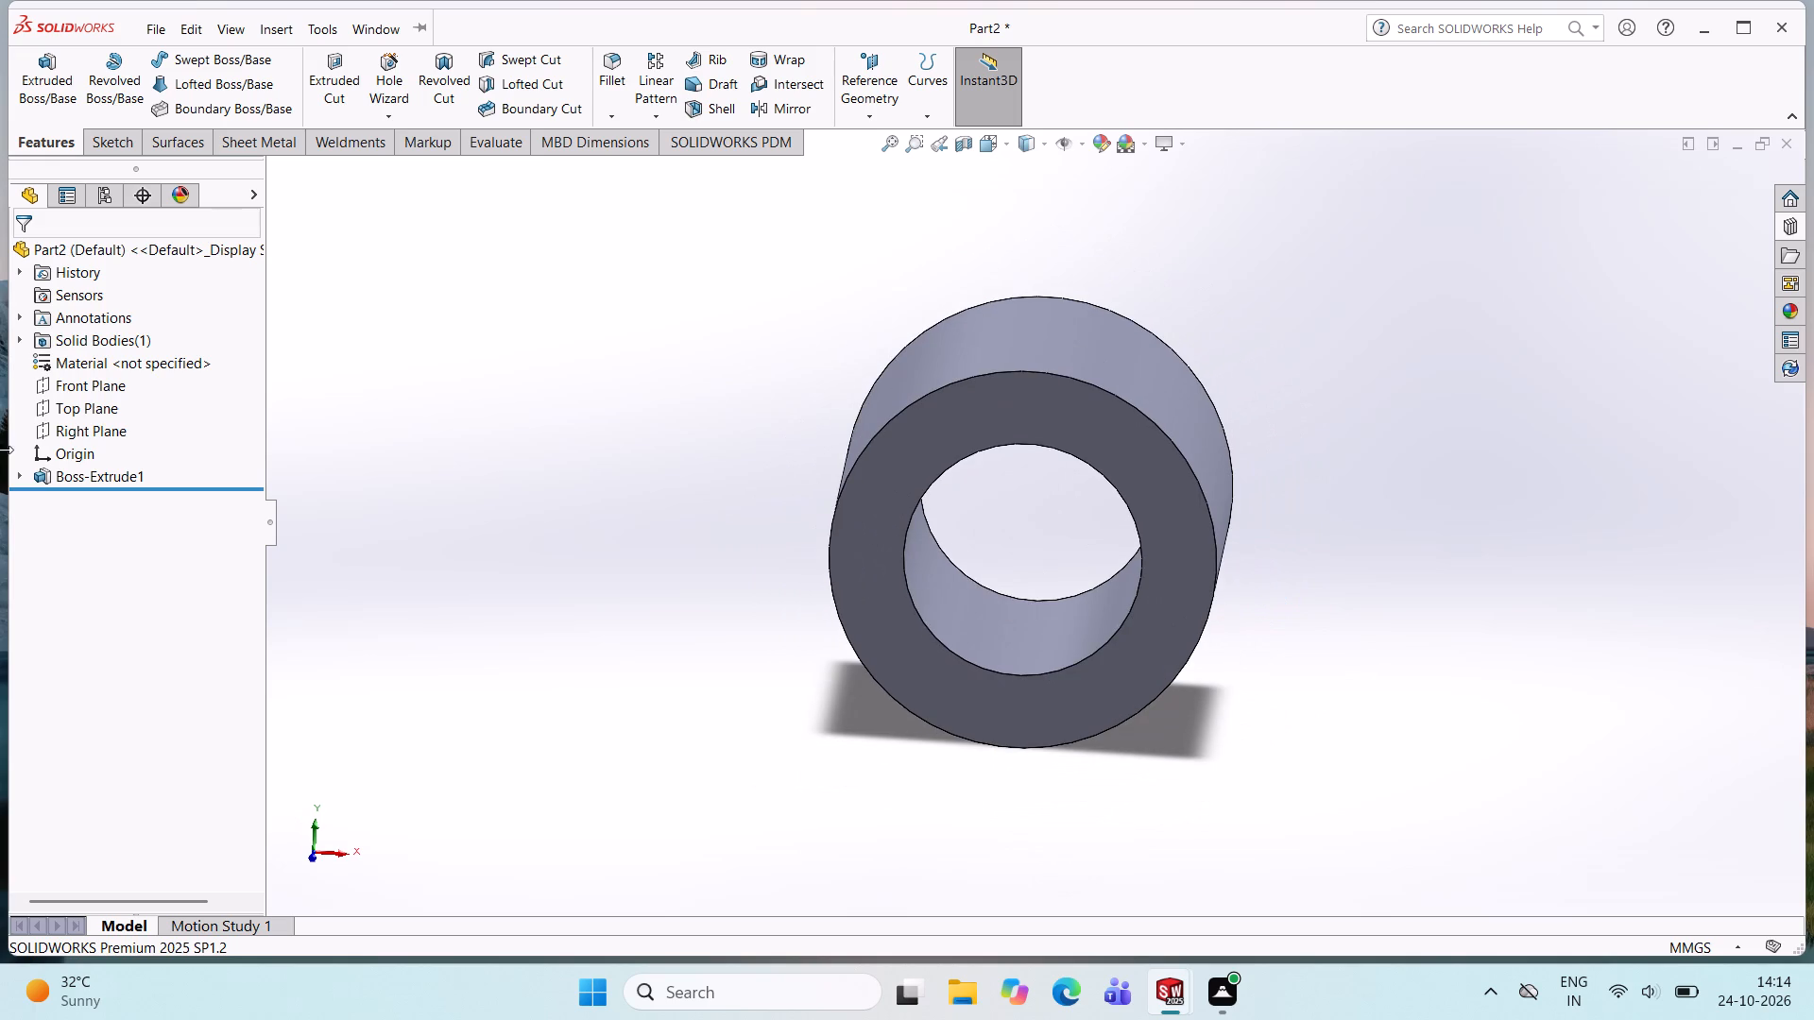
{"action": "left_click", "coordinate": [91, 382]}
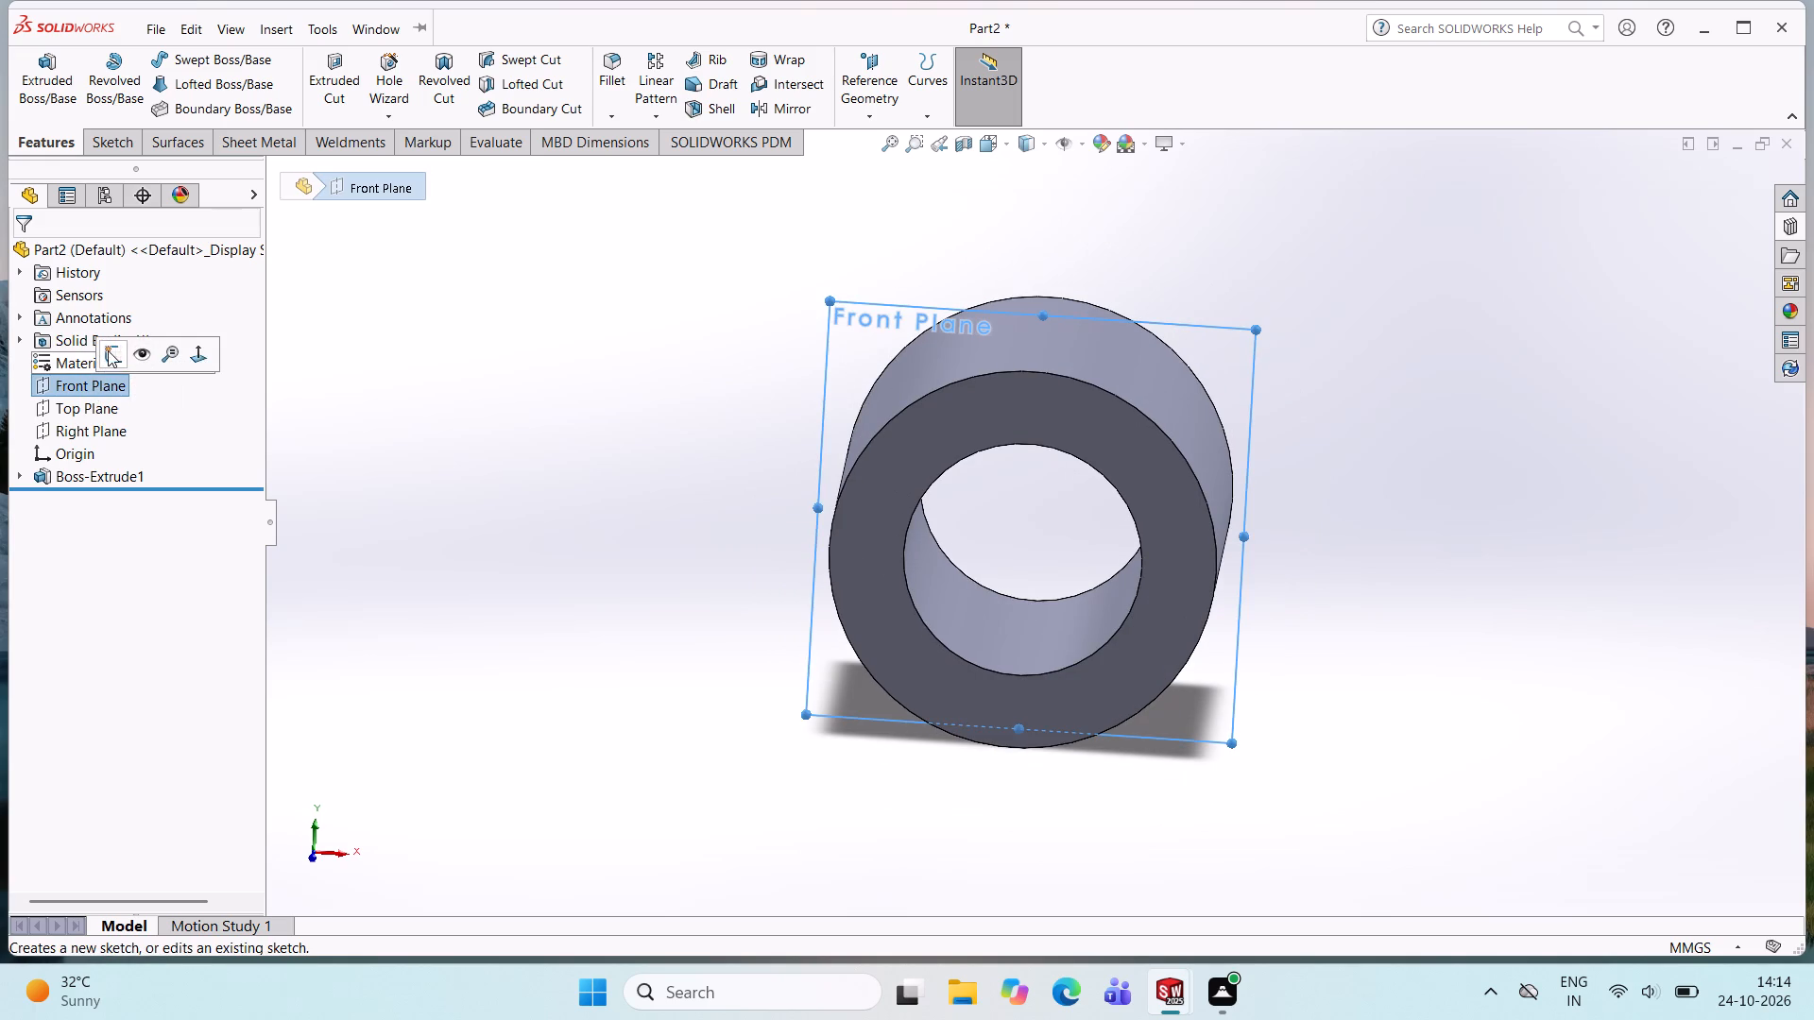
{"action": "left_click", "coordinate": [114, 350]}
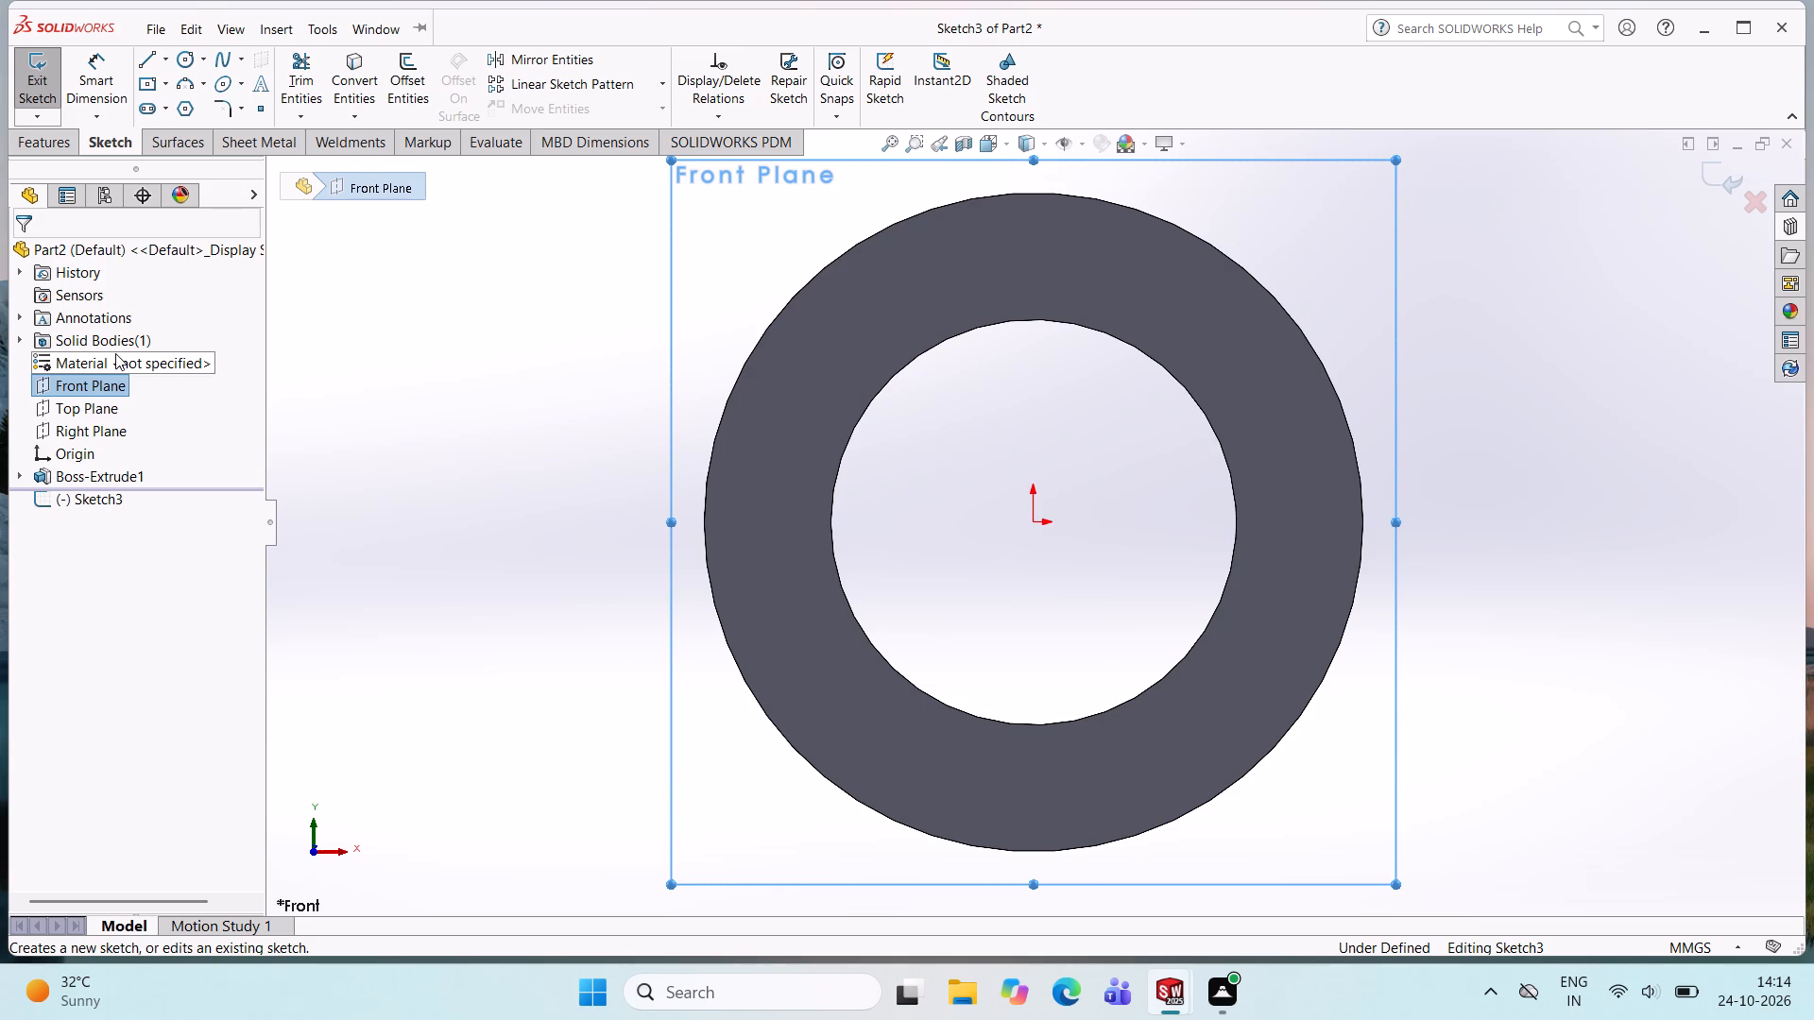
{"action": "scroll", "coordinate": [600, 509], "scroll_direction": "up", "scroll_amount": 4}
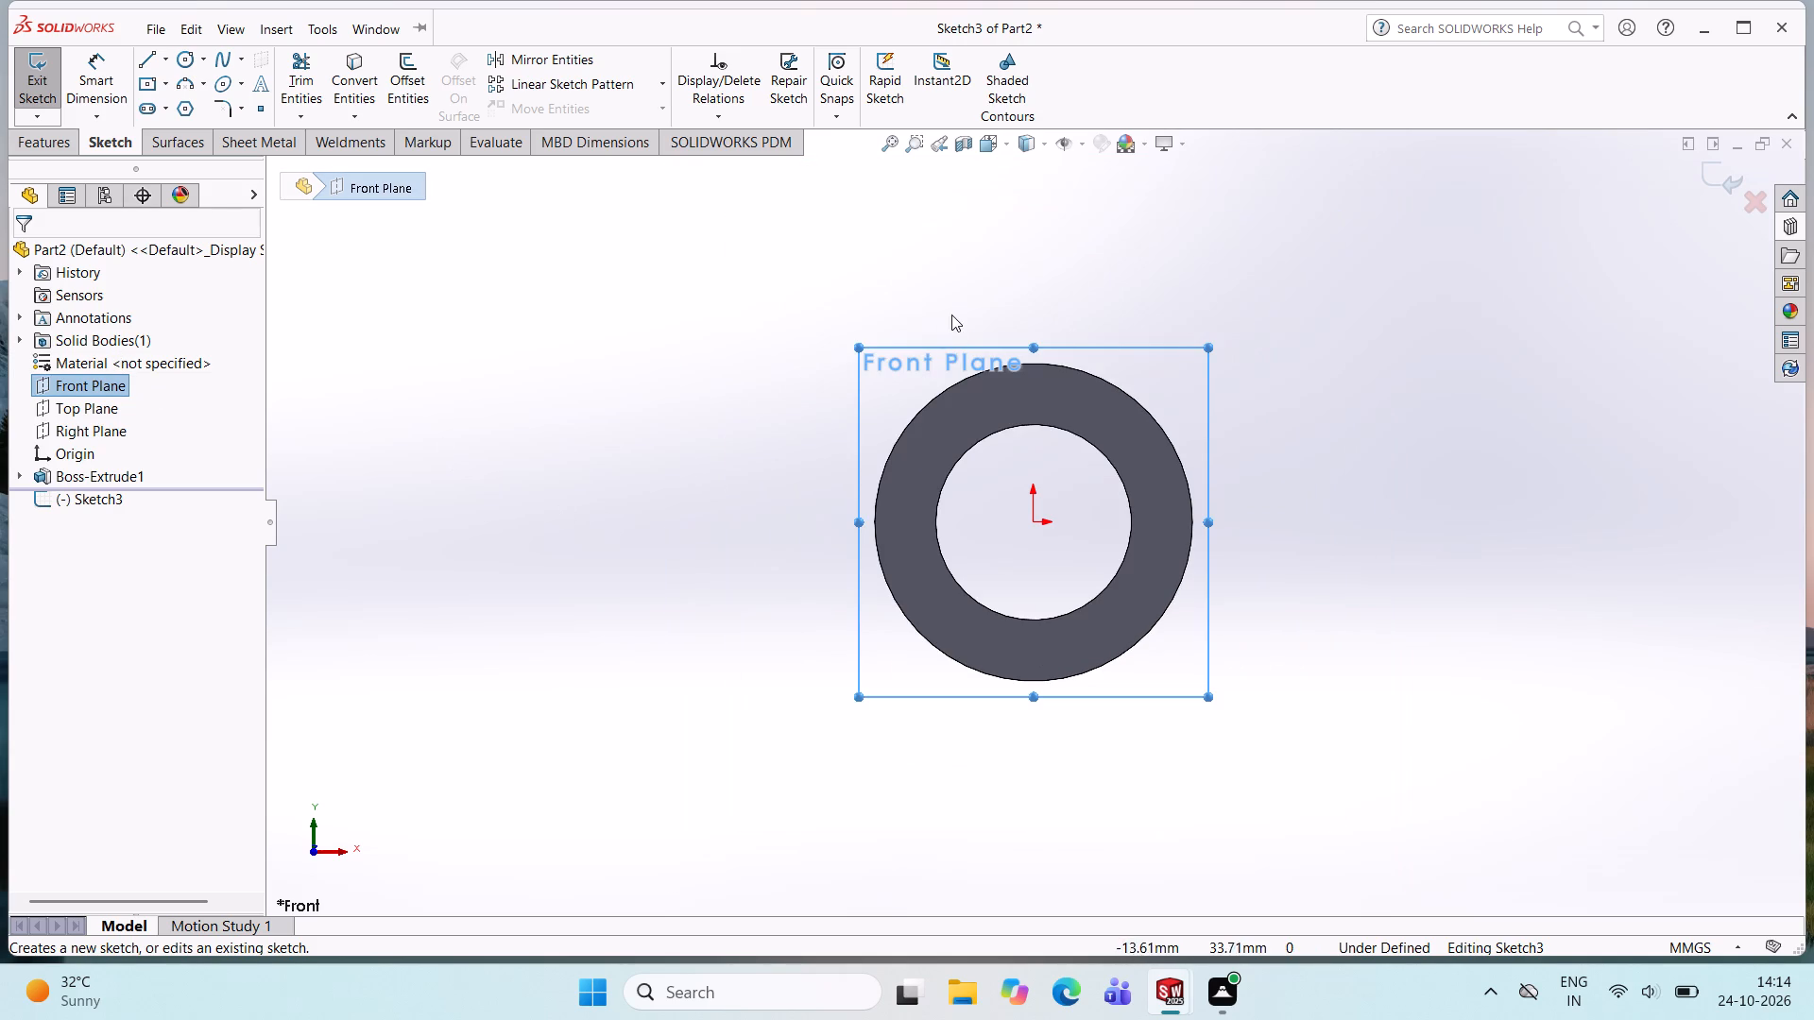
{"action": "scroll", "coordinate": [952, 312], "scroll_direction": "down", "scroll_amount": 2}
{"action": "left_click", "coordinate": [959, 319]}
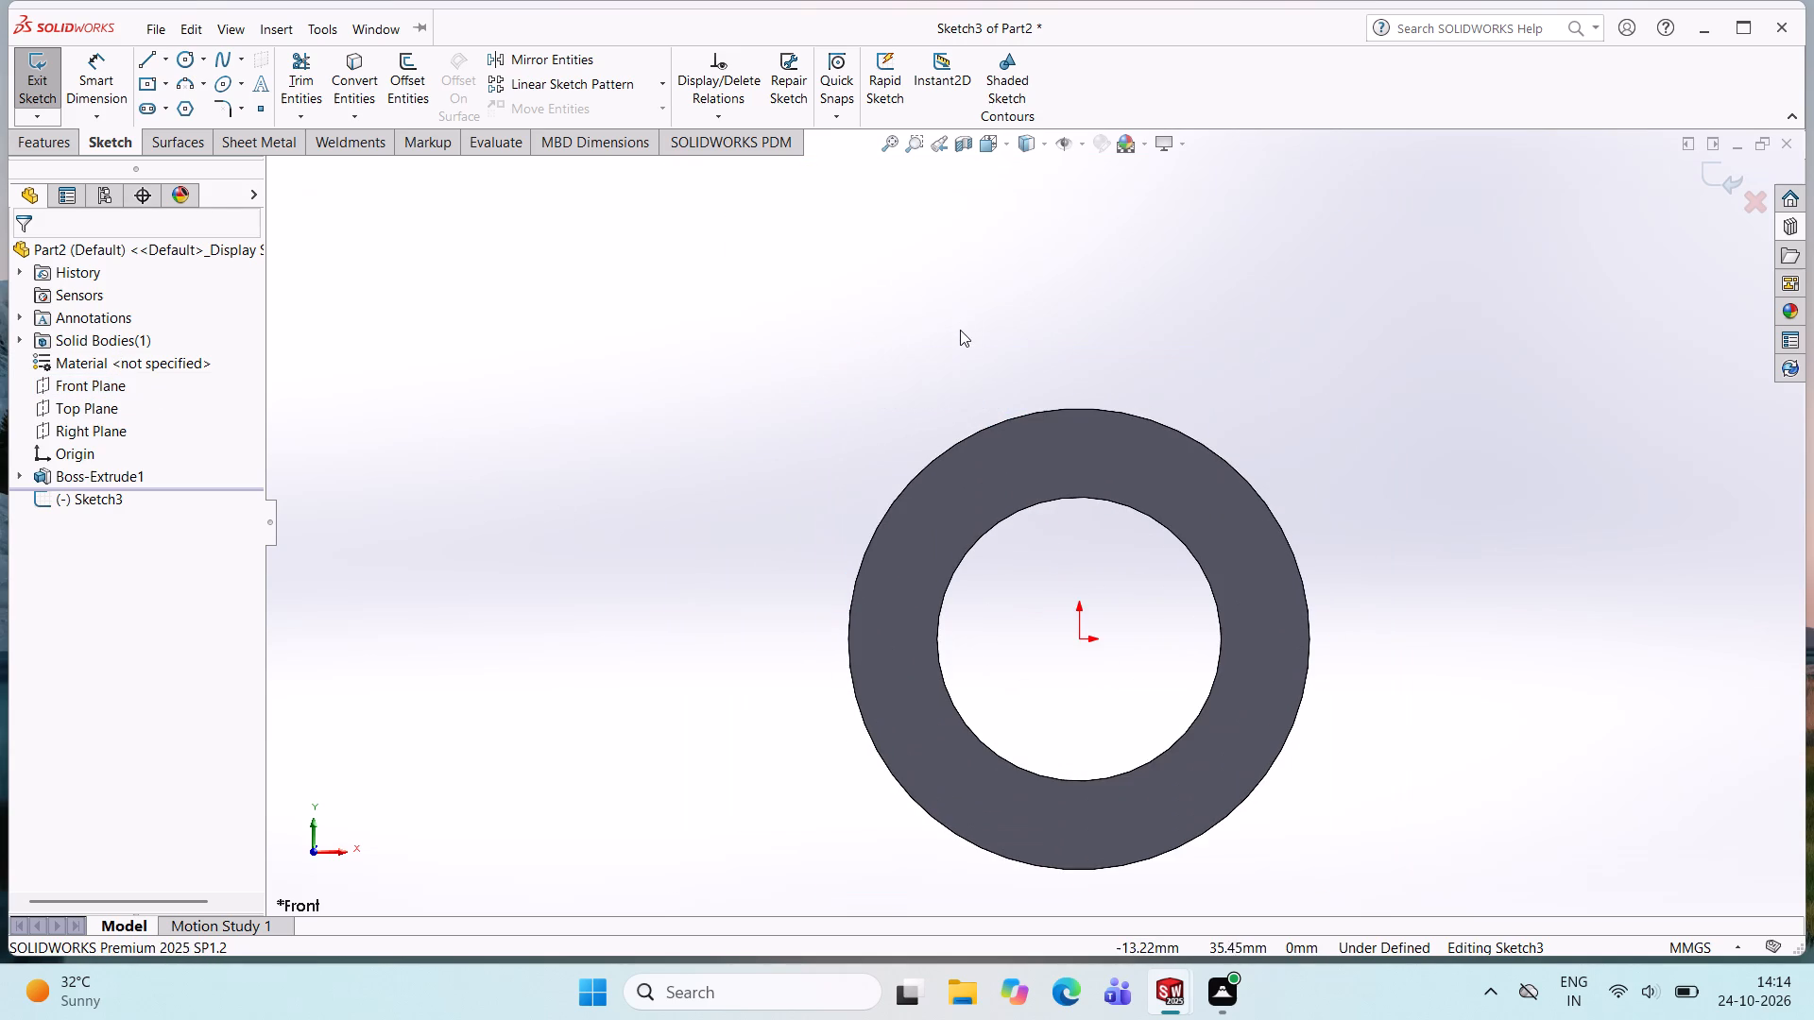
{"action": "scroll", "coordinate": [960, 330], "scroll_direction": "up", "scroll_amount": 2}
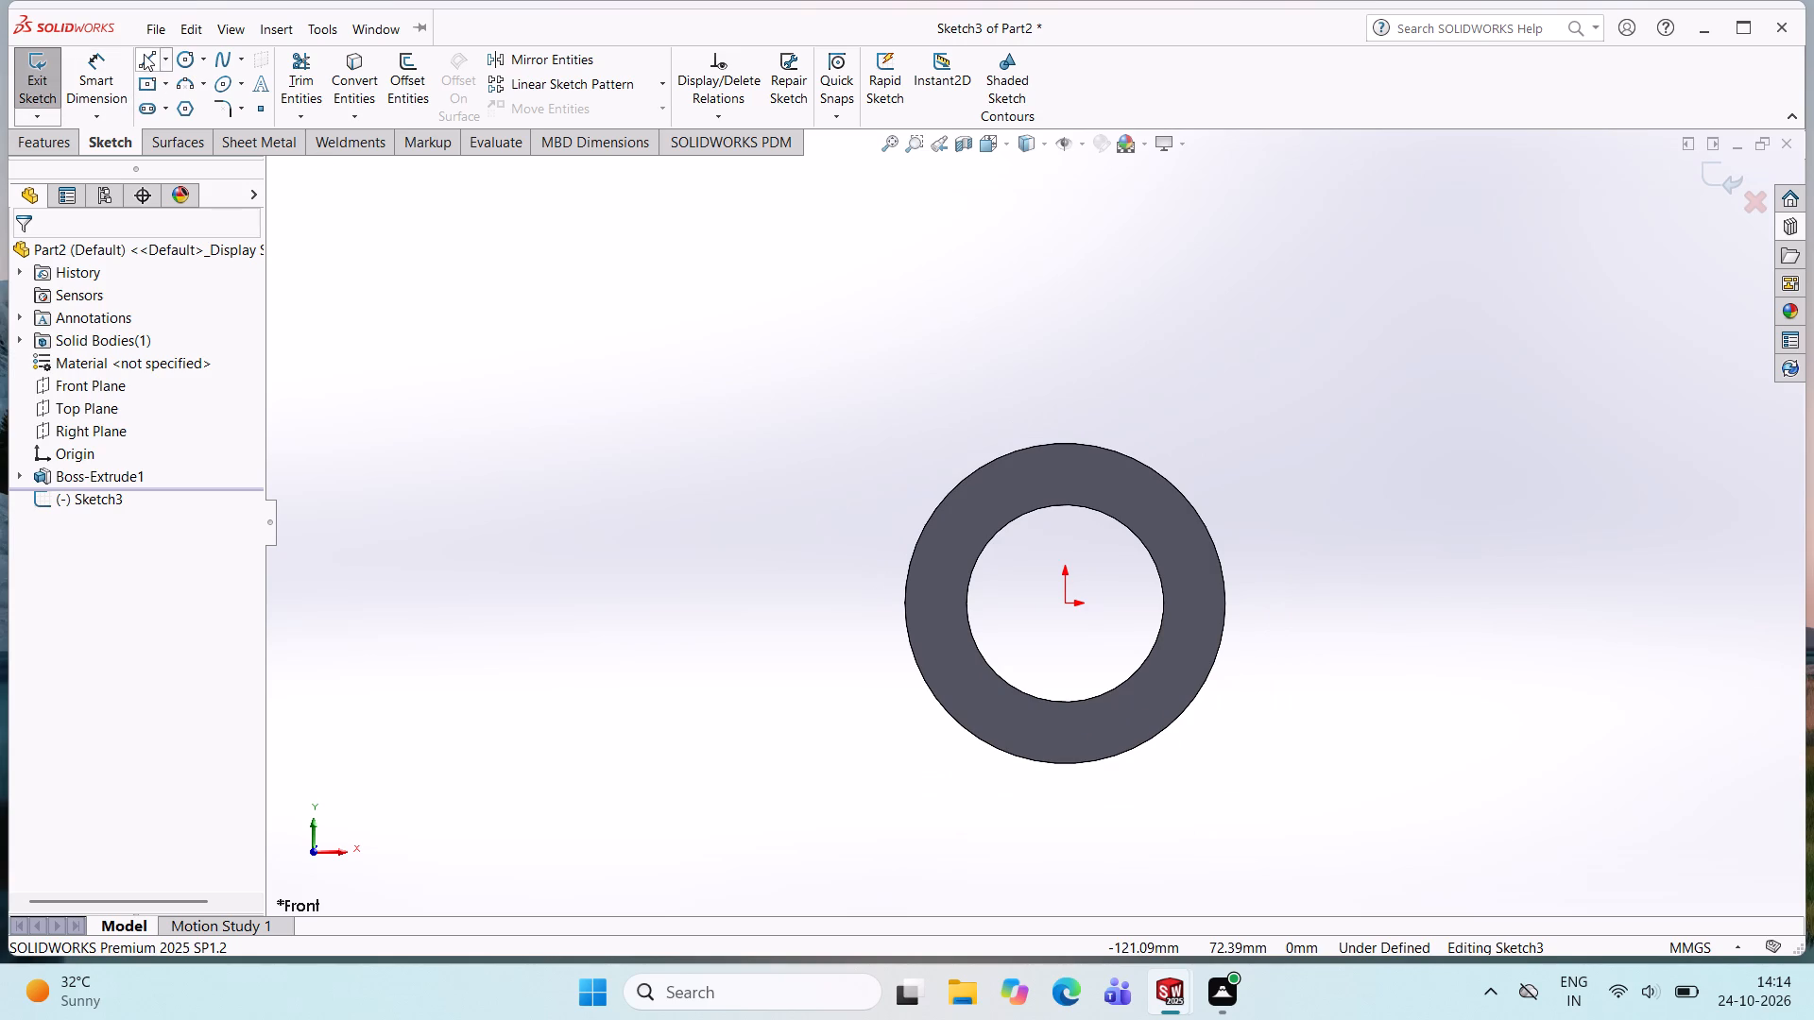
{"action": "left_click", "coordinate": [144, 52]}
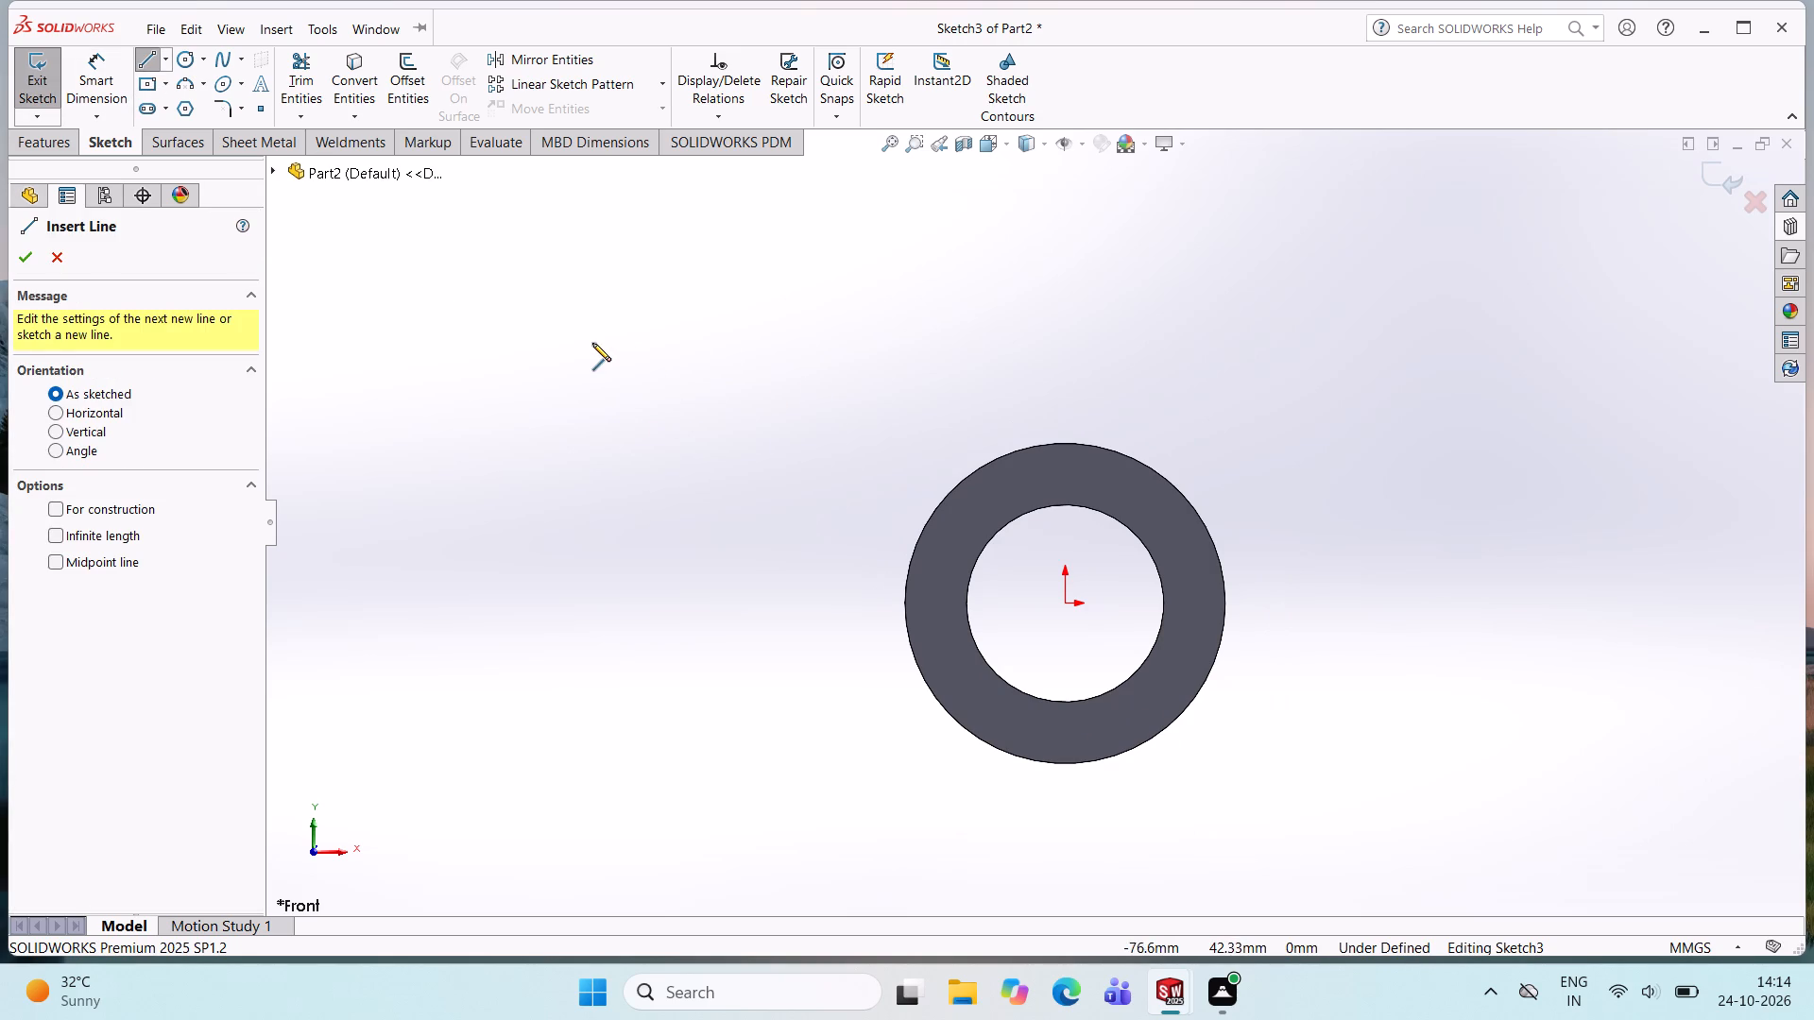
{"action": "left_click", "coordinate": [541, 345]}
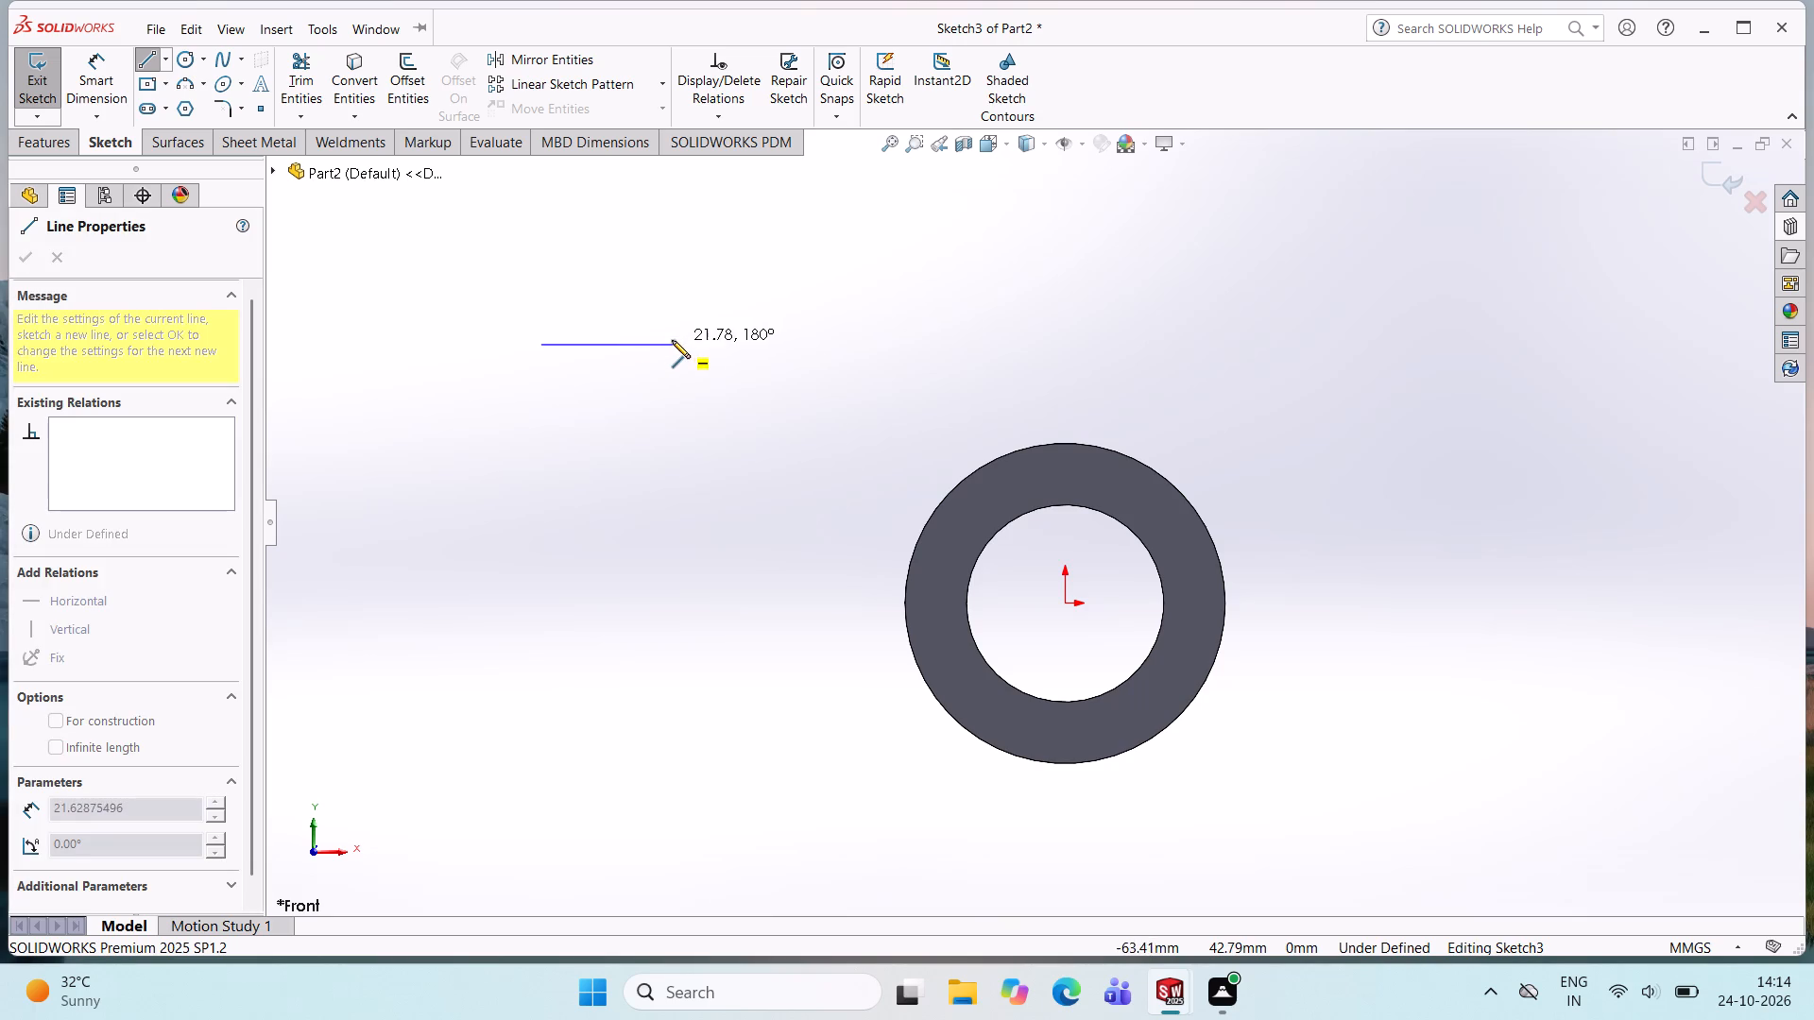
{"action": "left_click", "coordinate": [639, 342]}
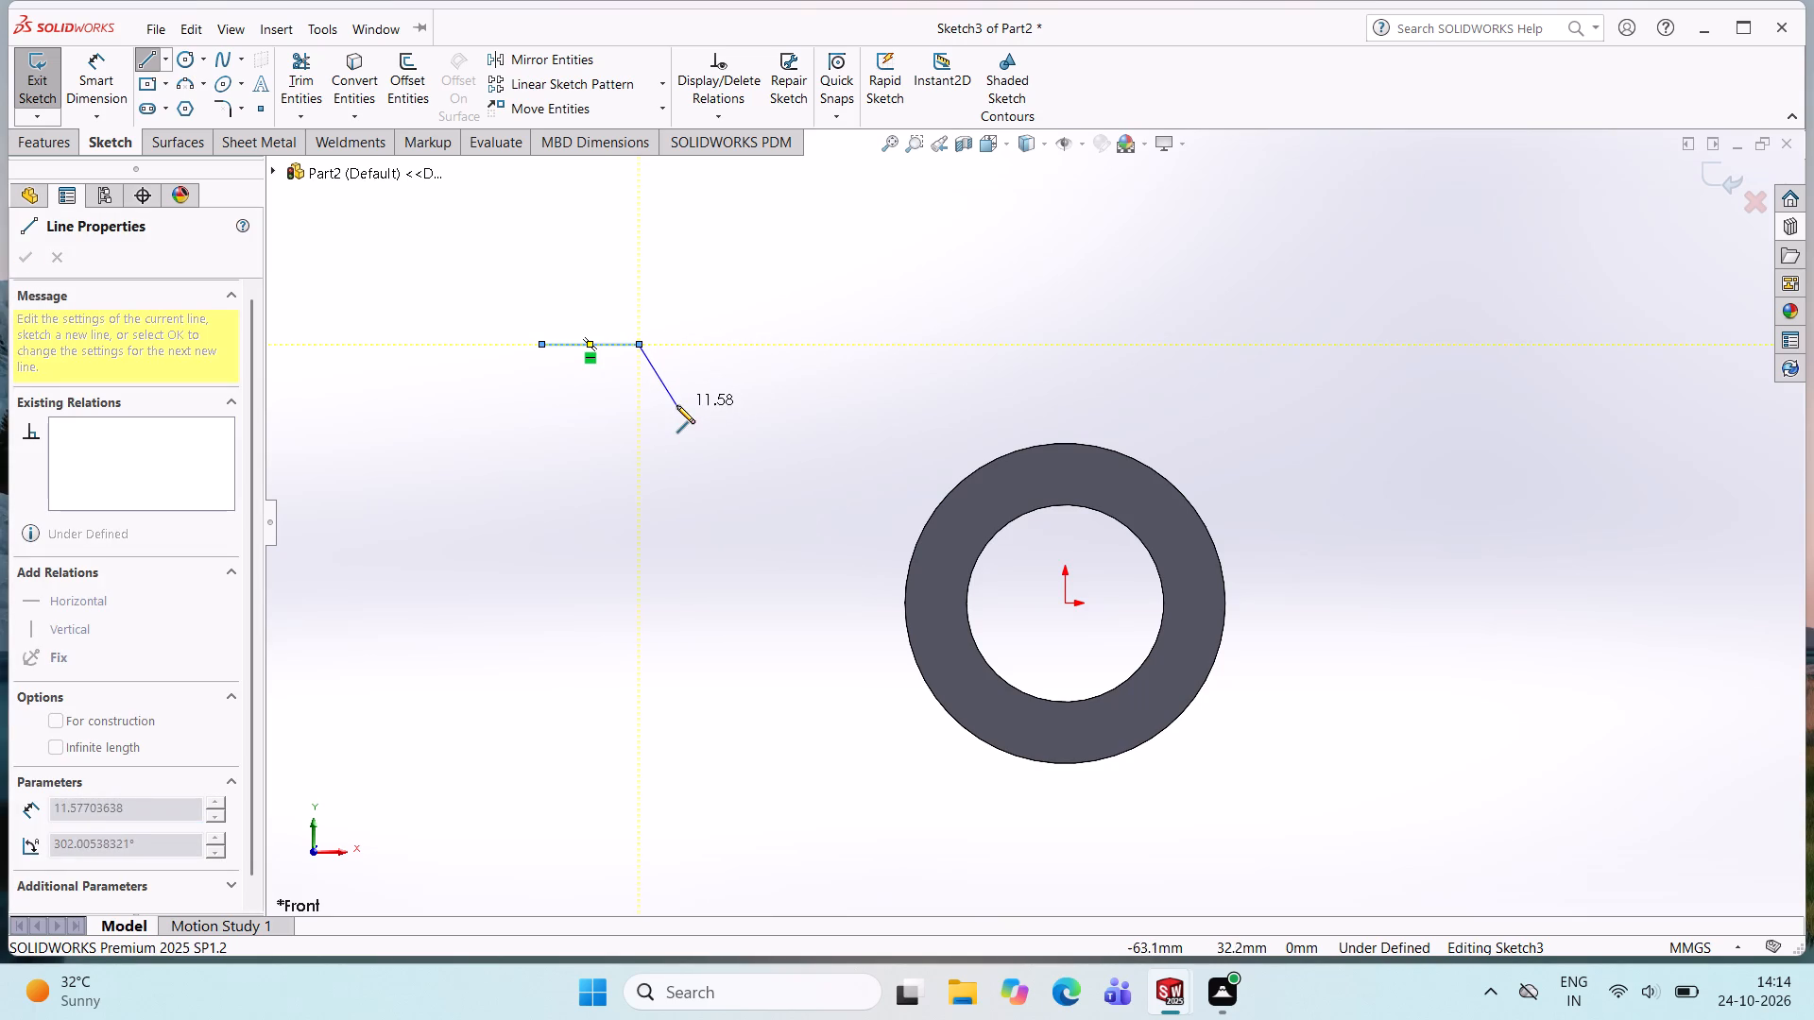
{"action": "left_click", "coordinate": [669, 382]}
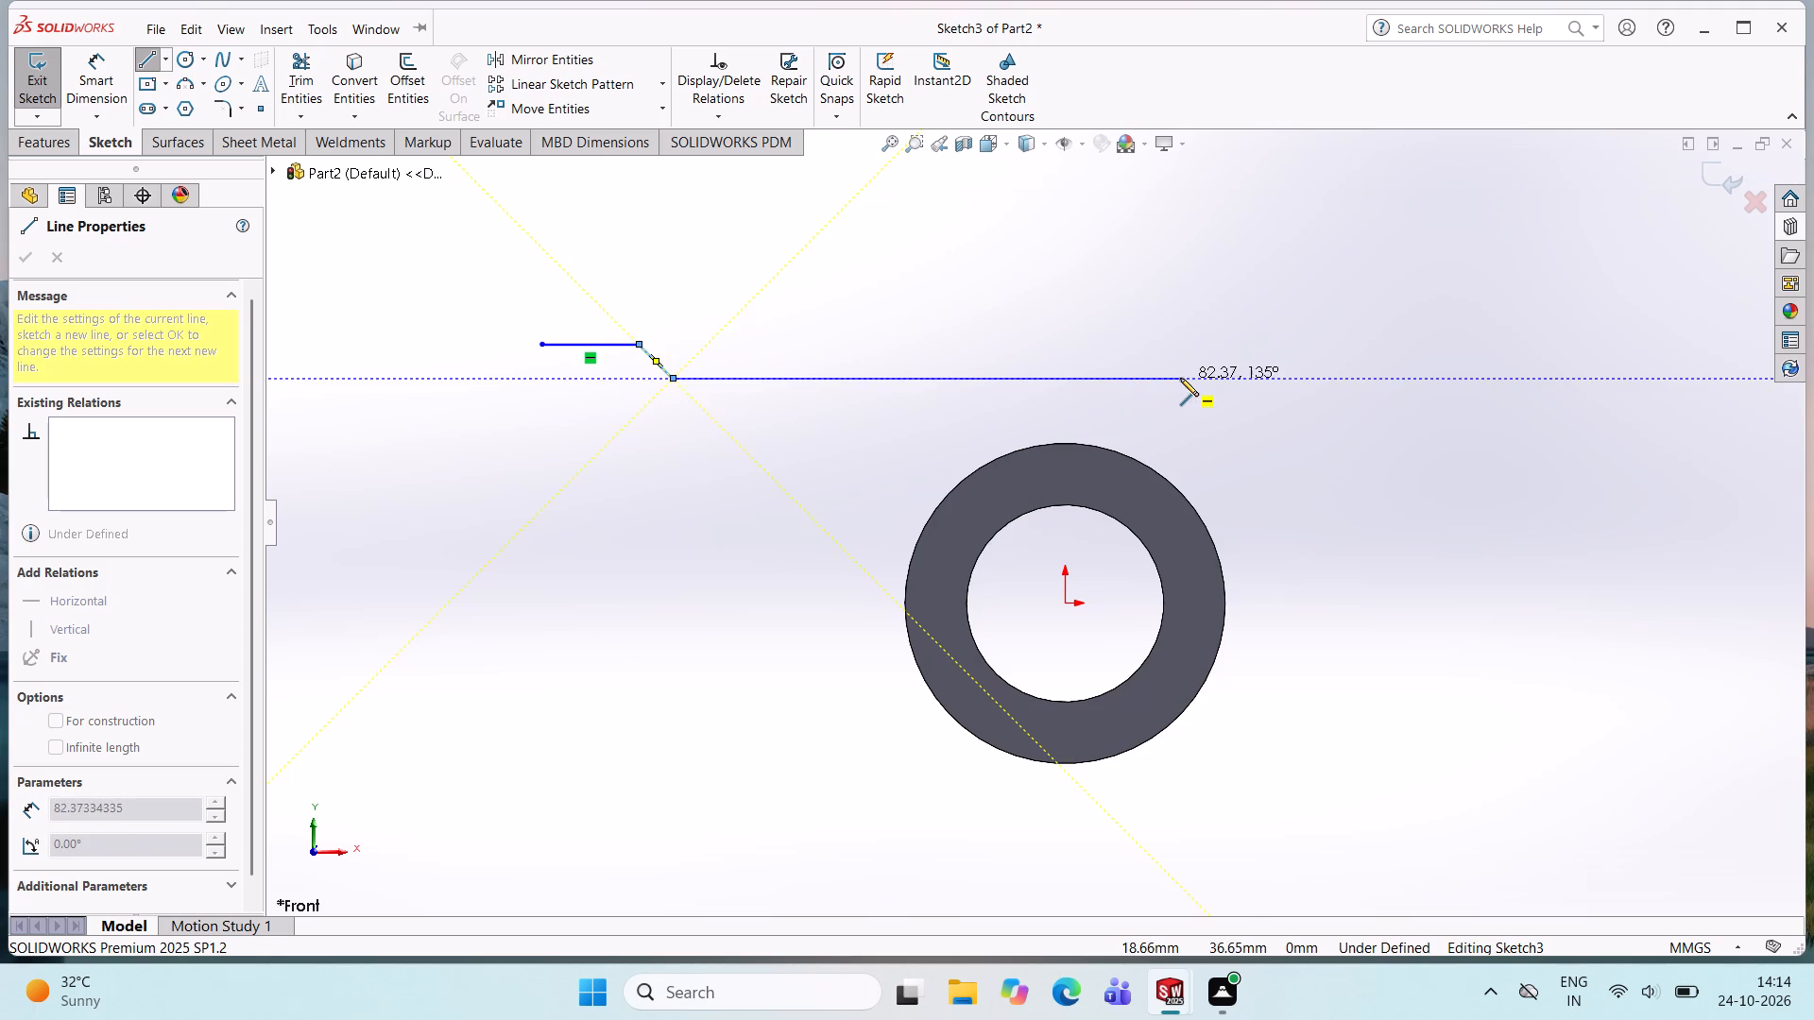
{"action": "left_click", "coordinate": [1307, 378]}
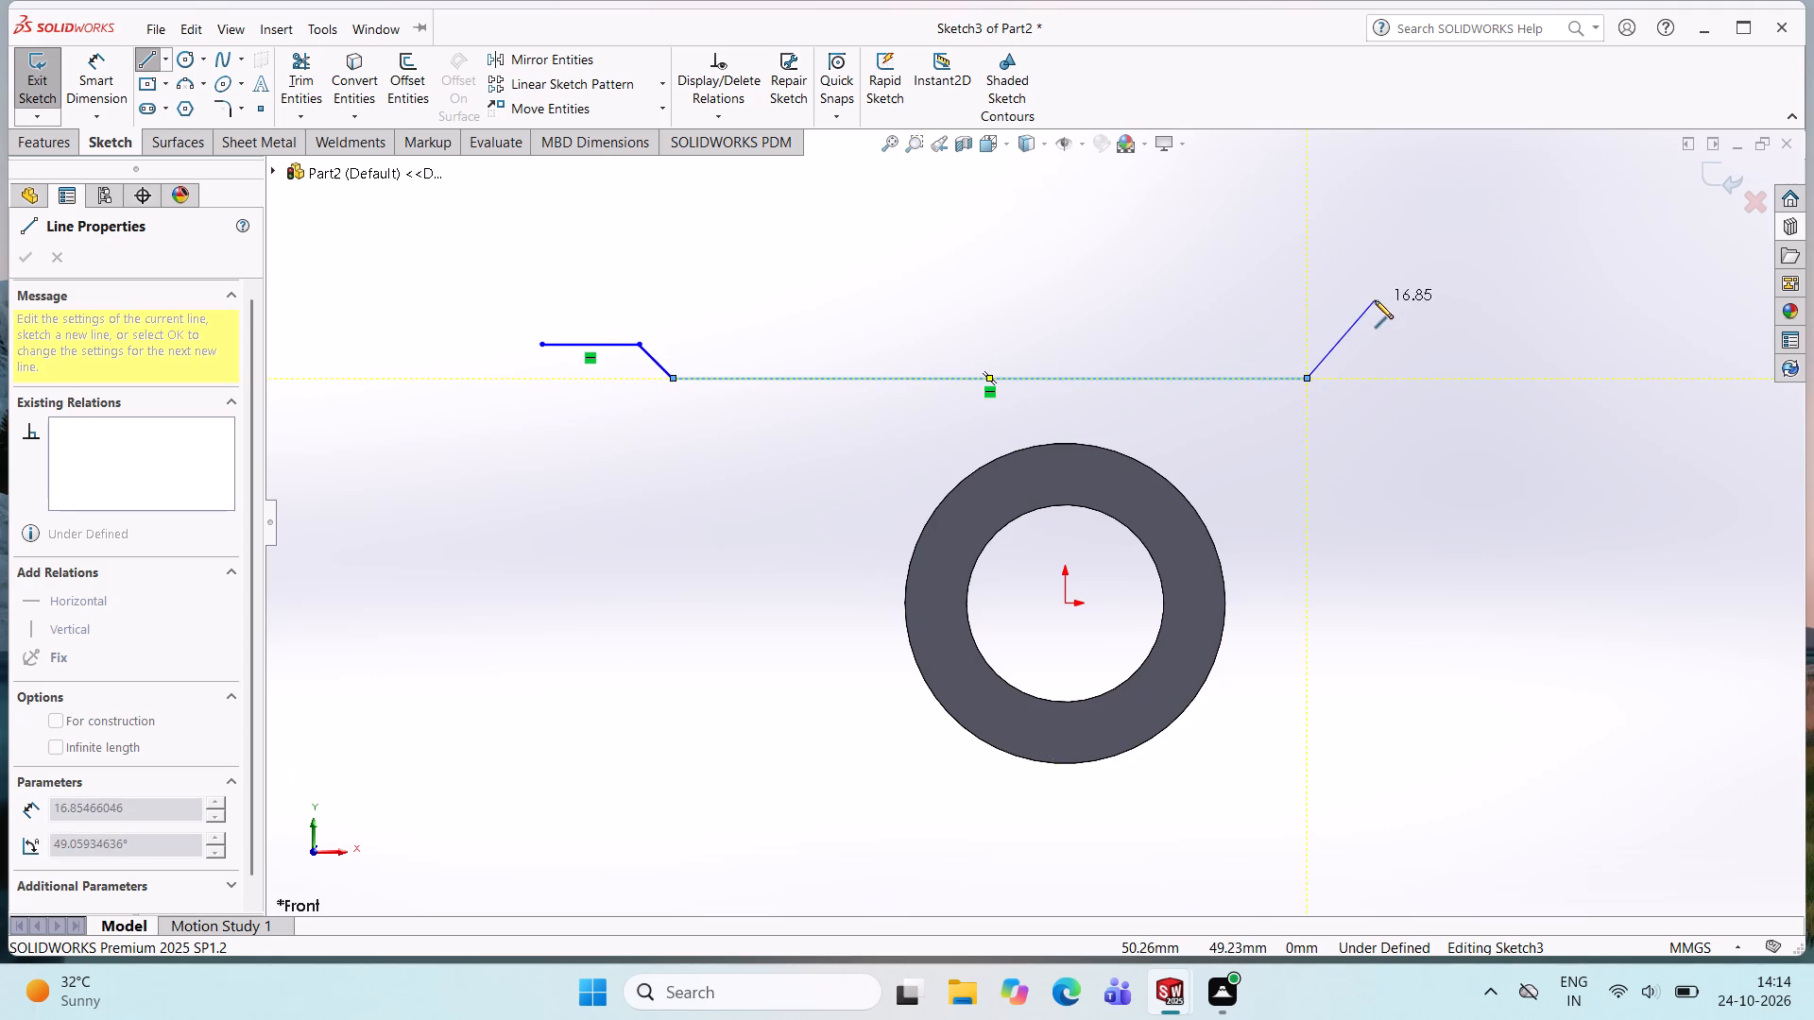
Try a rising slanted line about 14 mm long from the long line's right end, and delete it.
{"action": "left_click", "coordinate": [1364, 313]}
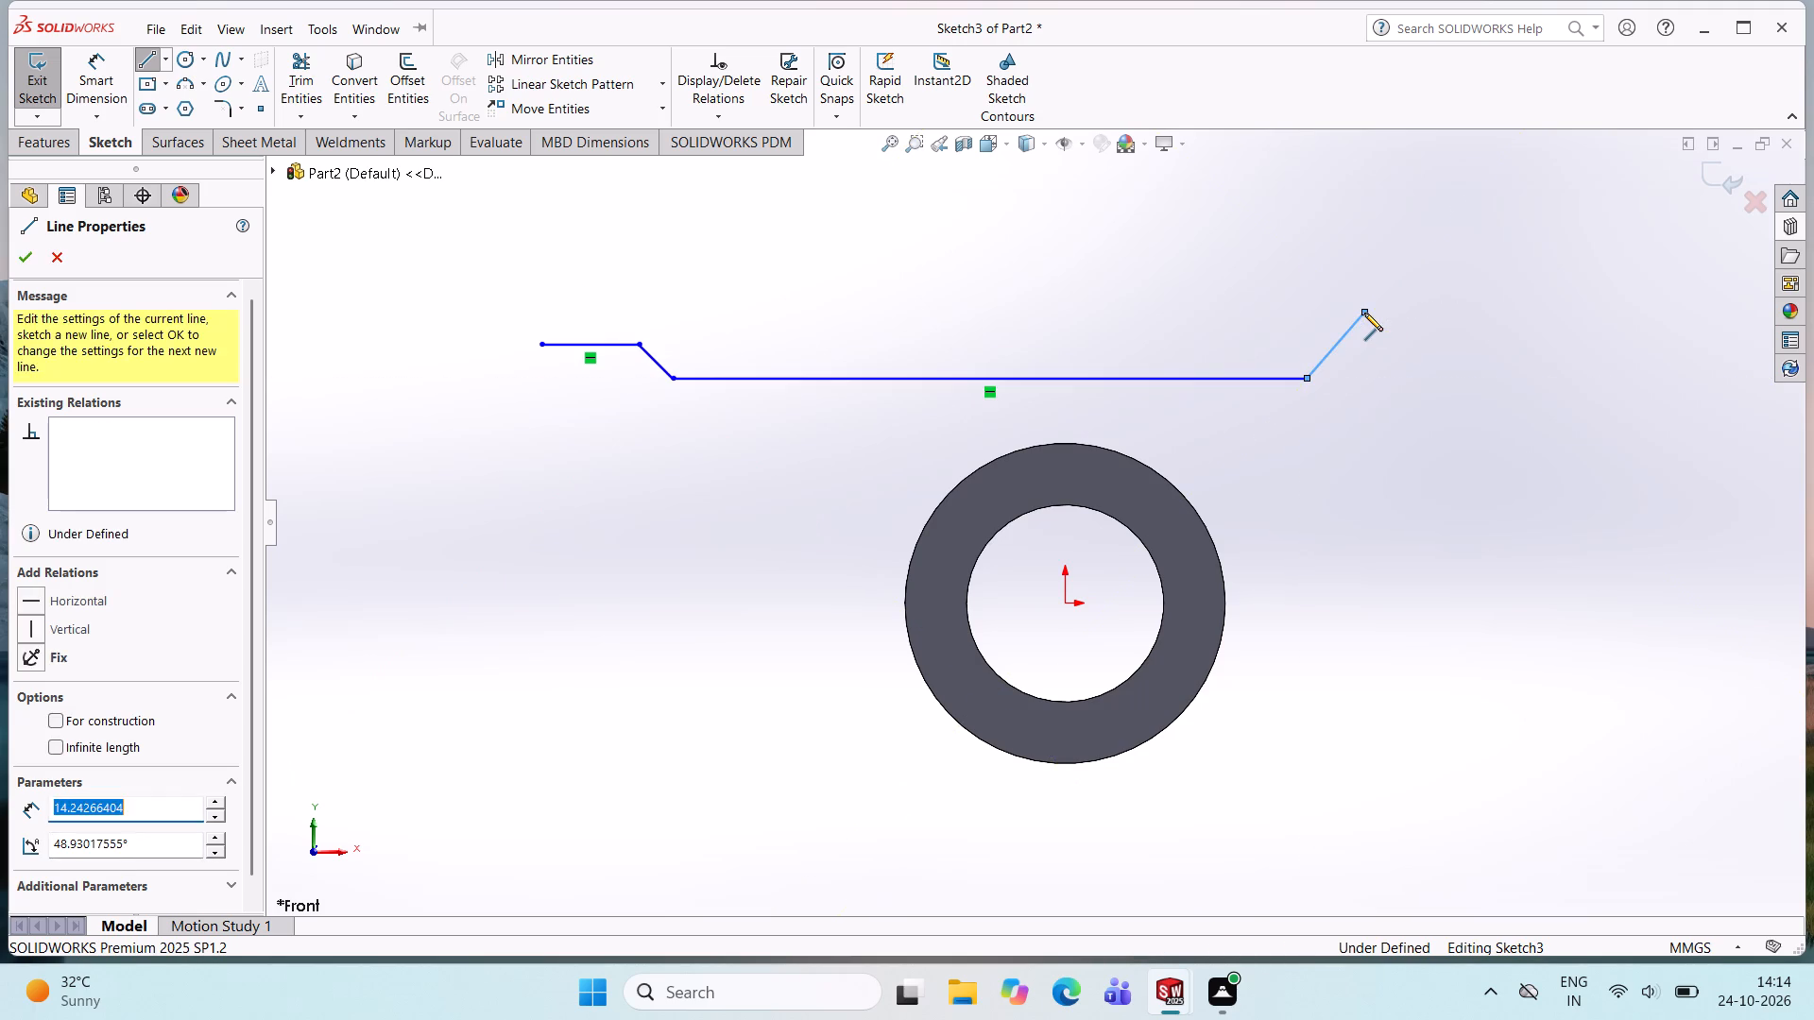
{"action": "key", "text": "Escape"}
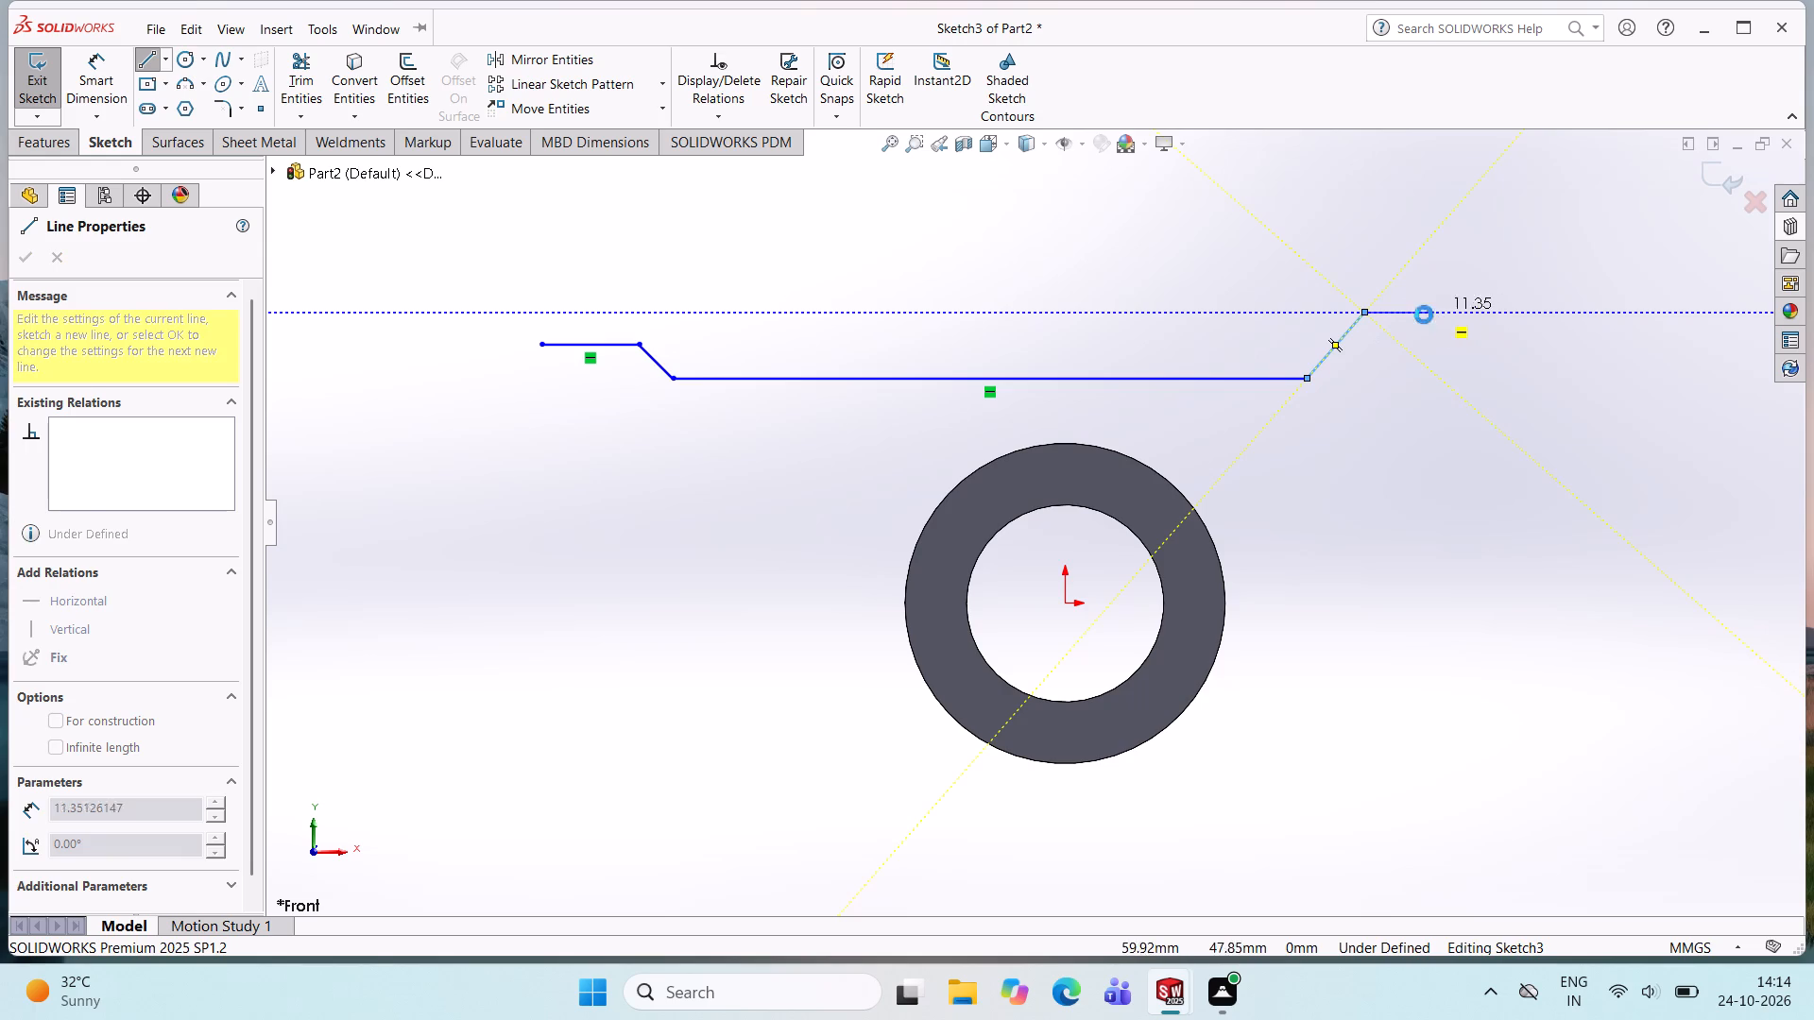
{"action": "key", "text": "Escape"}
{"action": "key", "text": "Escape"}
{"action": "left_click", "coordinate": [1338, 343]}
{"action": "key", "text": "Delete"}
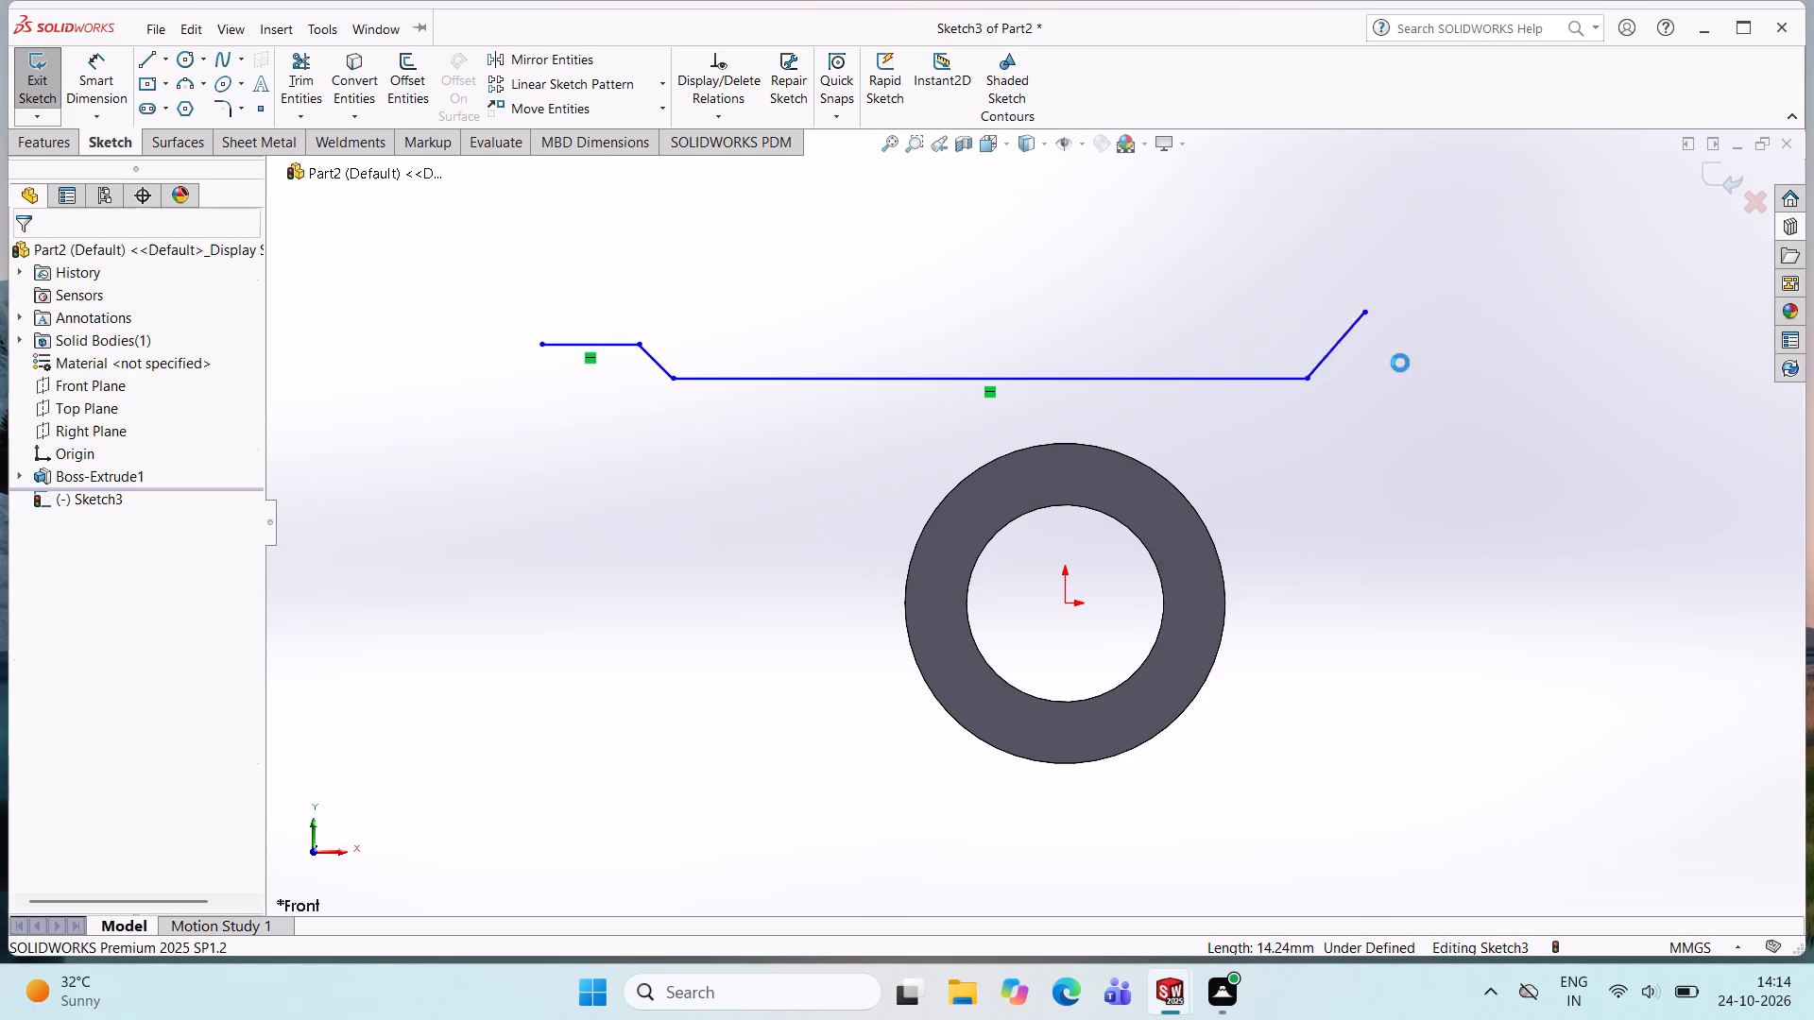
From the long line's right end, draw a rising slant about 12 mm long and a short horizontal level with the chain's first line.
{"action": "left_click", "coordinate": [140, 62]}
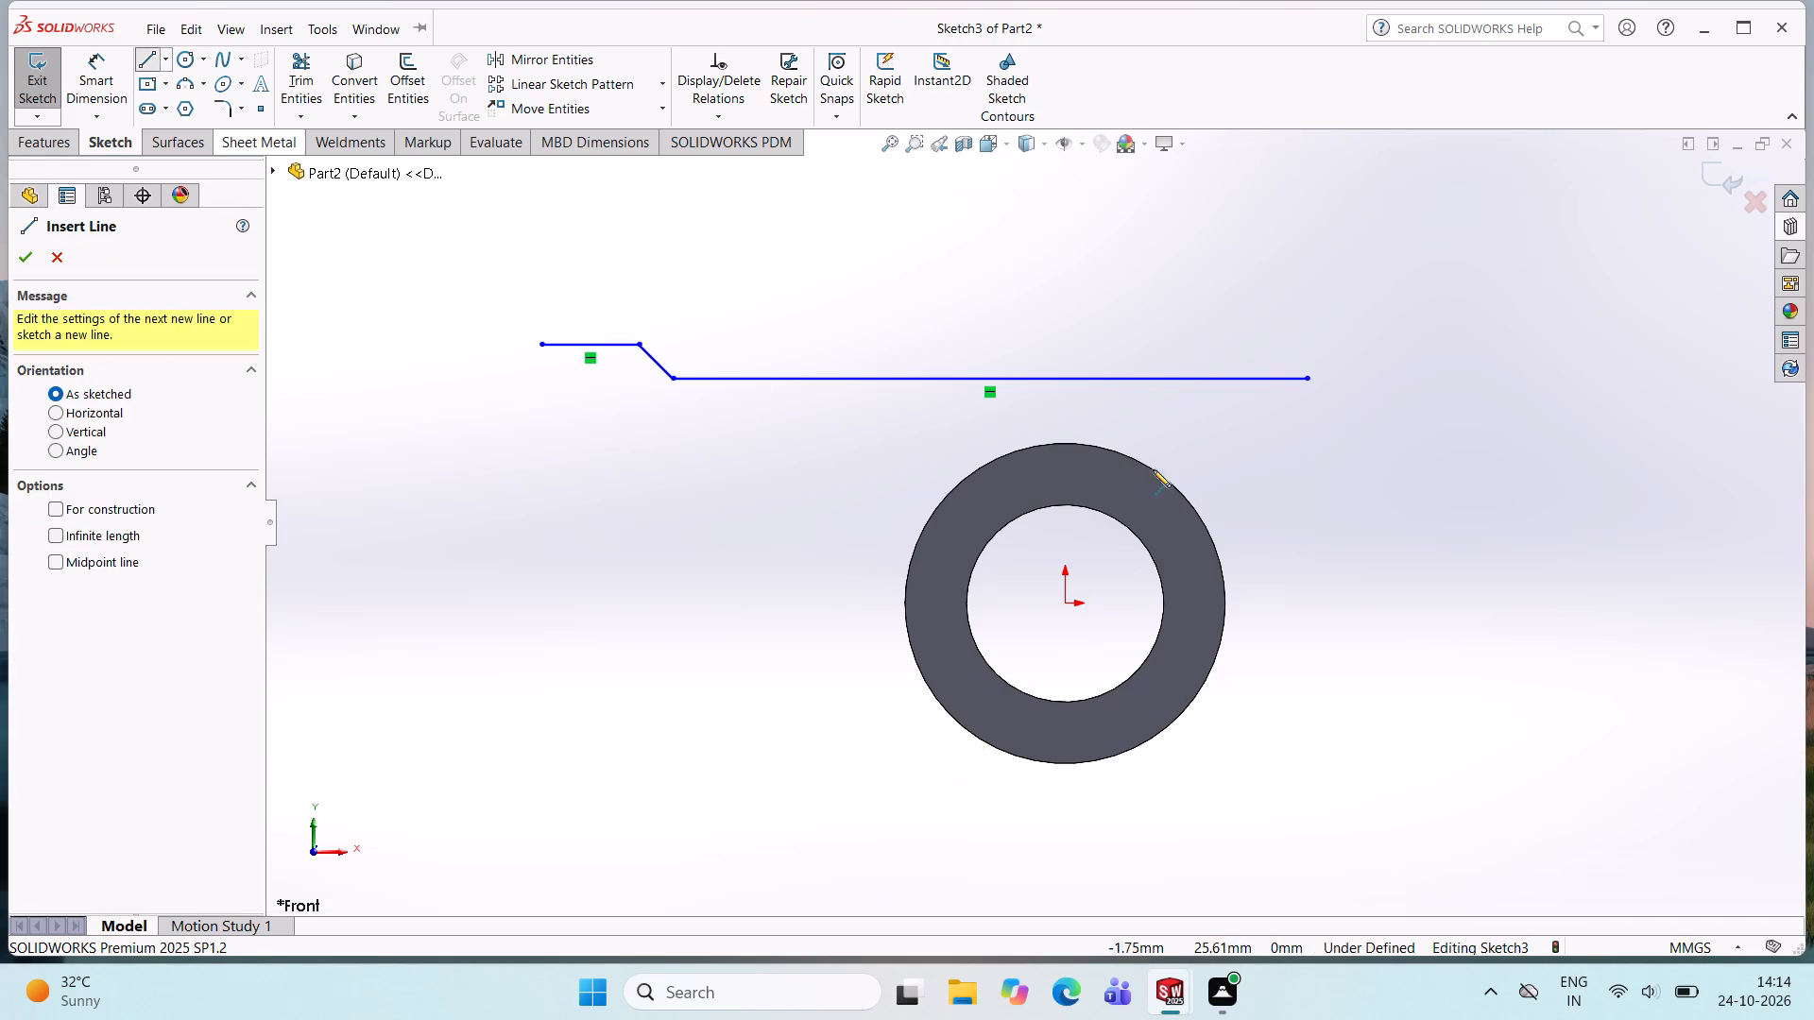
{"action": "left_click", "coordinate": [1312, 377]}
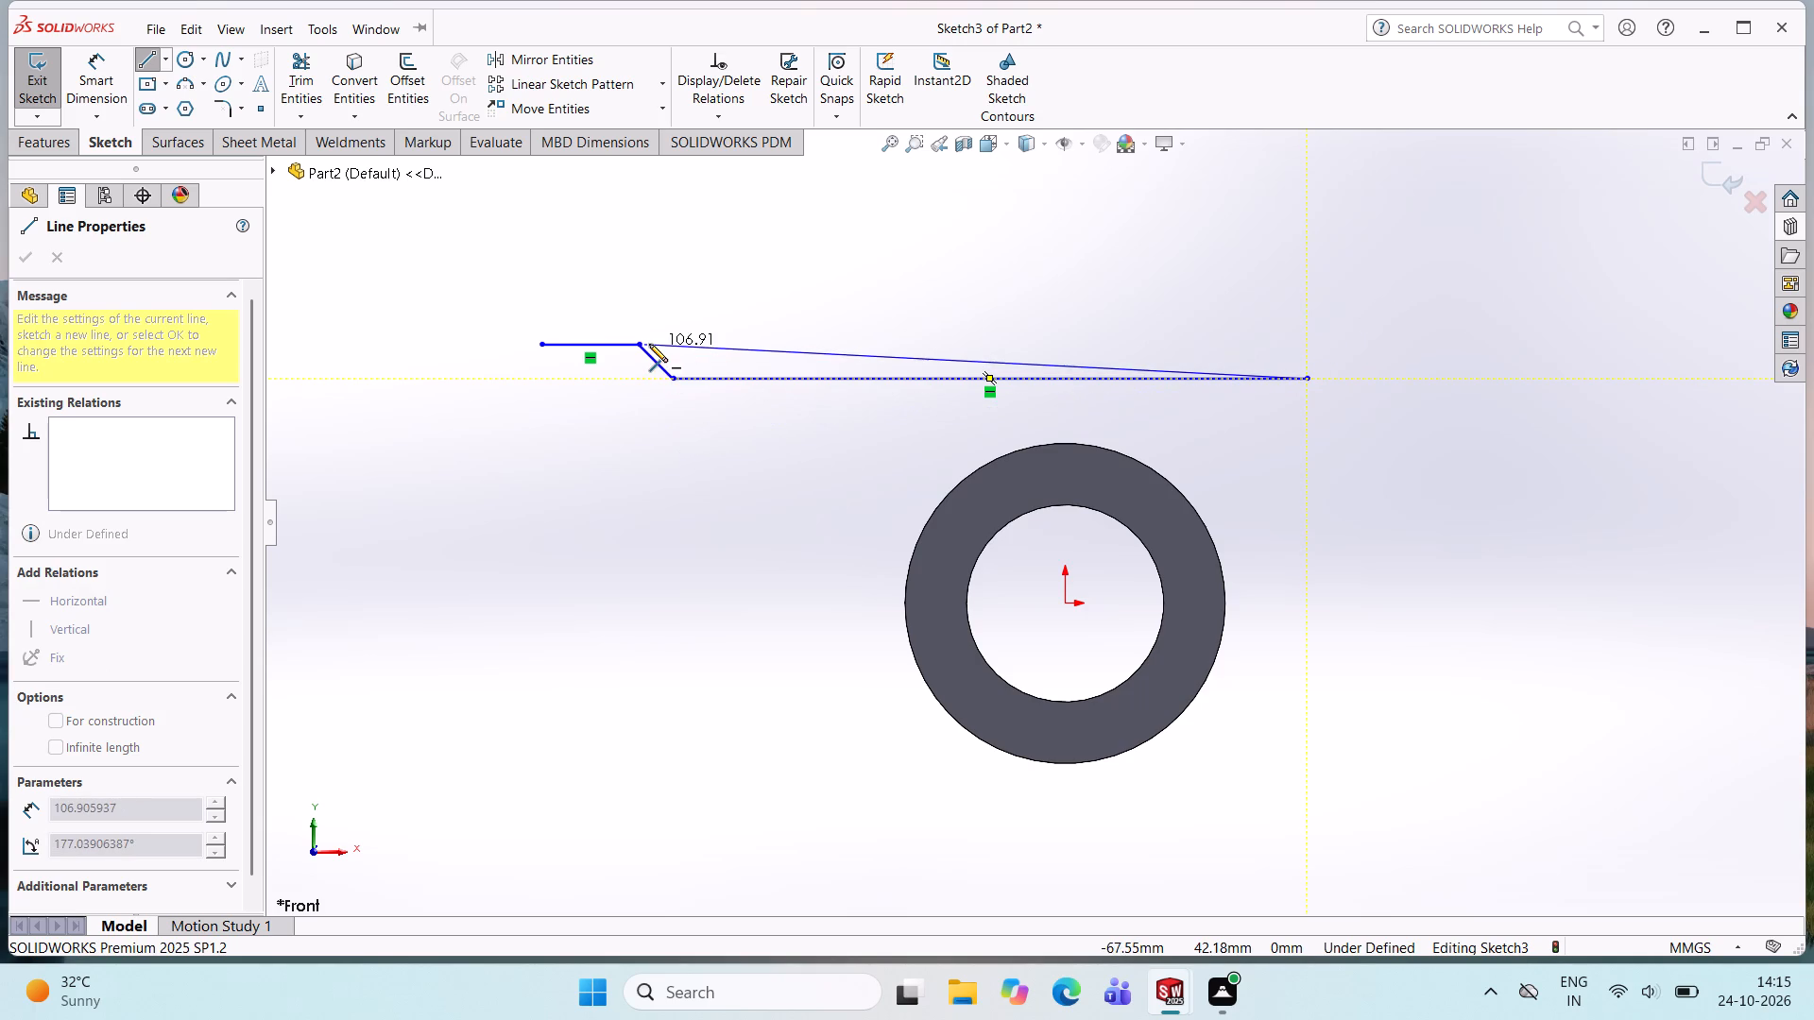
{"action": "left_click", "coordinate": [1372, 342]}
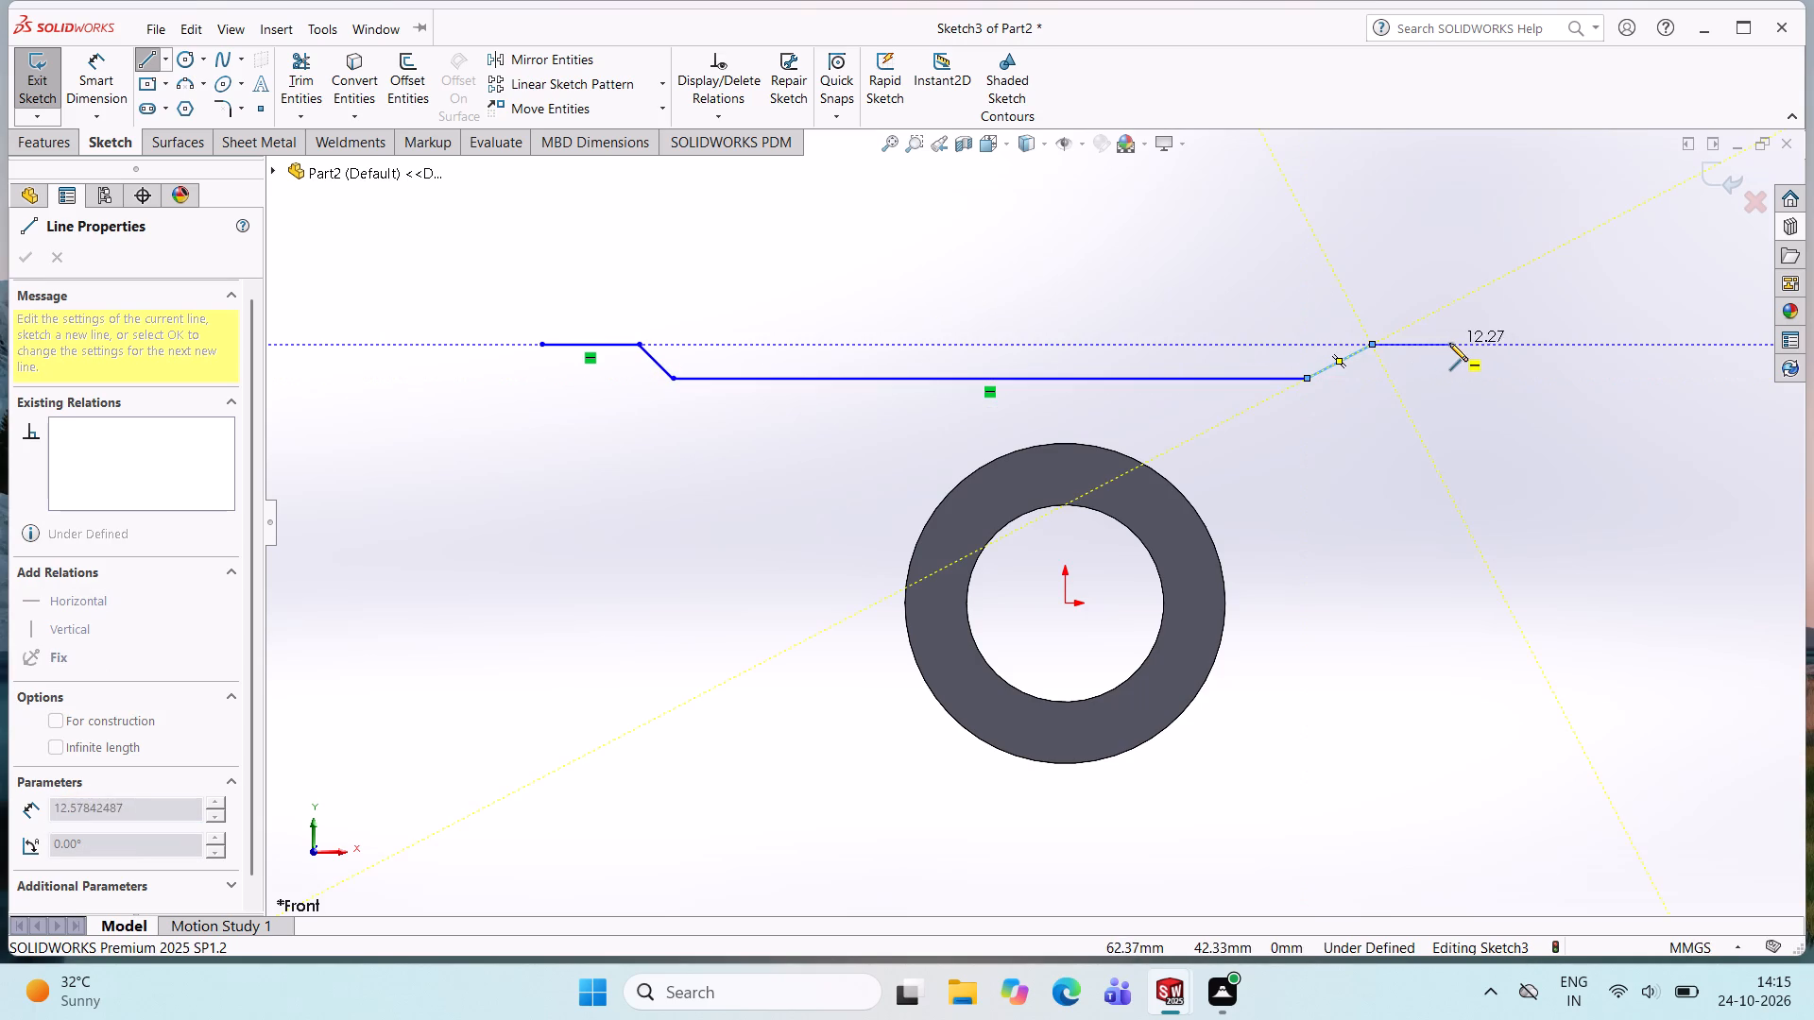
{"action": "left_click", "coordinate": [1452, 343]}
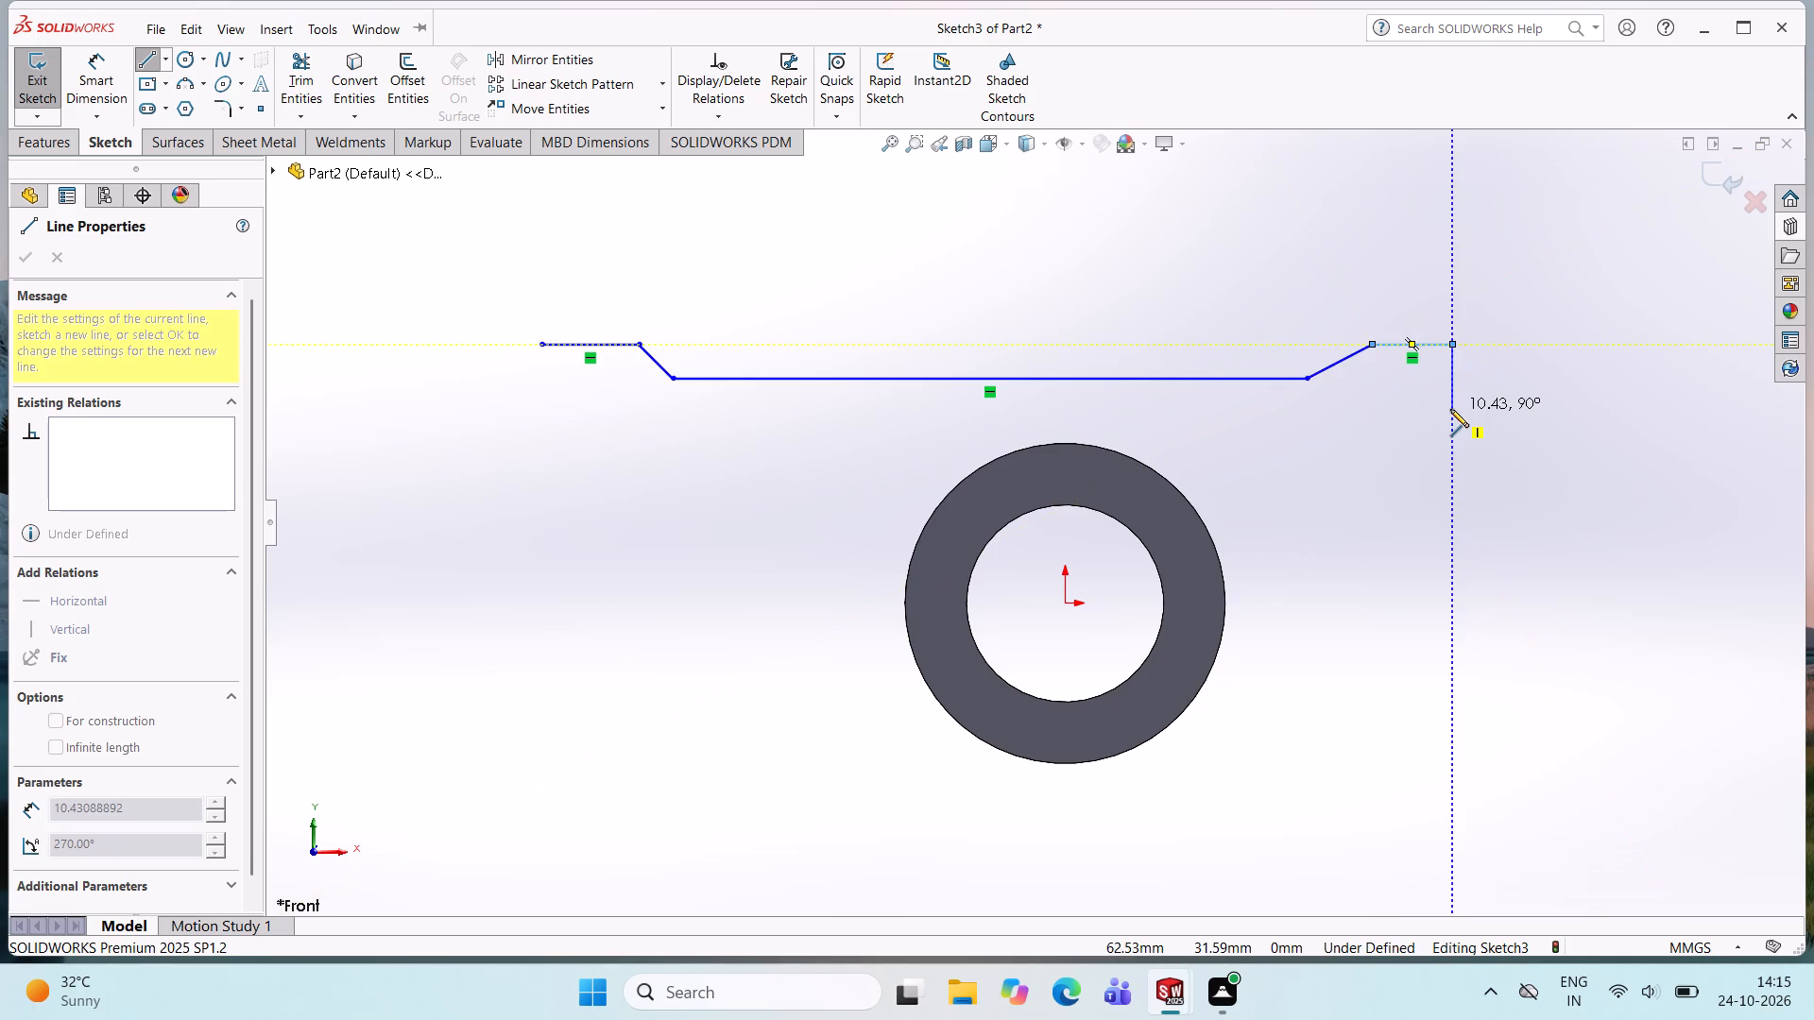
{"action": "key", "text": "Escape"}
{"action": "key", "text": "Escape"}
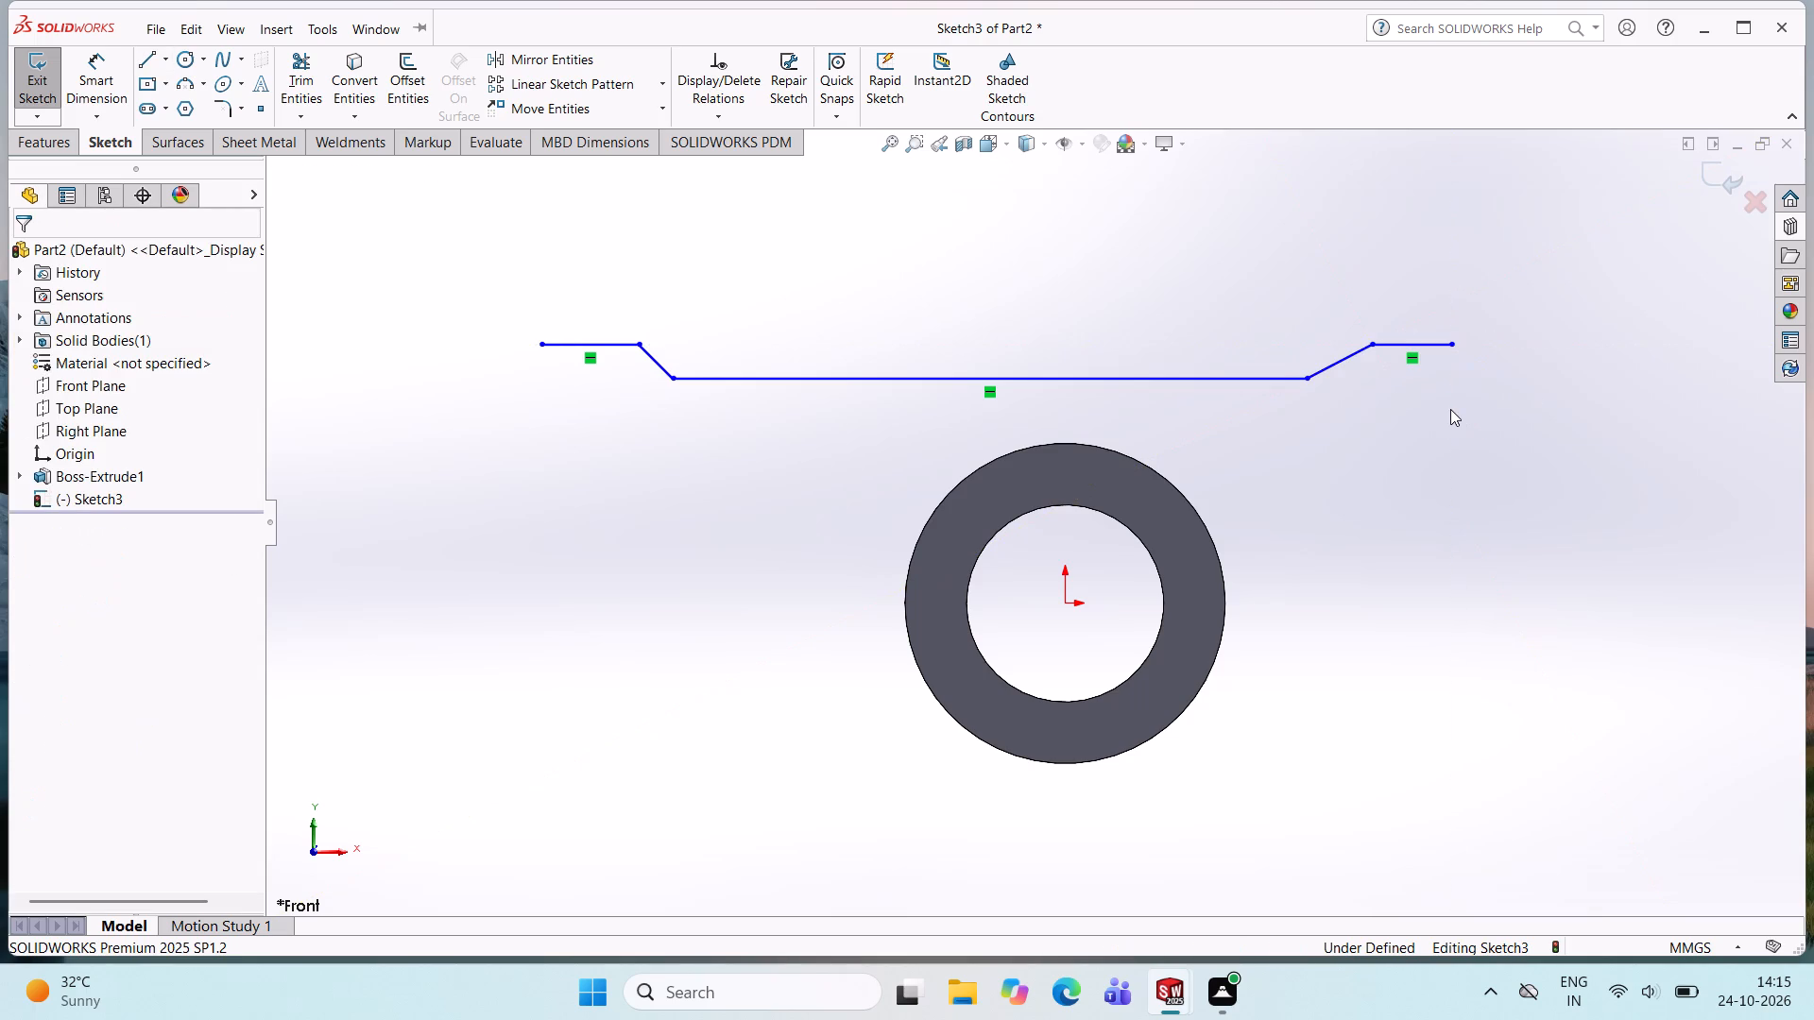
{"action": "key", "text": "Escape"}
Offset the long horizontal line and its two adjoining slanted lines 10 mm upward, using the reversed direction and adding the dimension.
{"action": "left_click", "coordinate": [807, 382]}
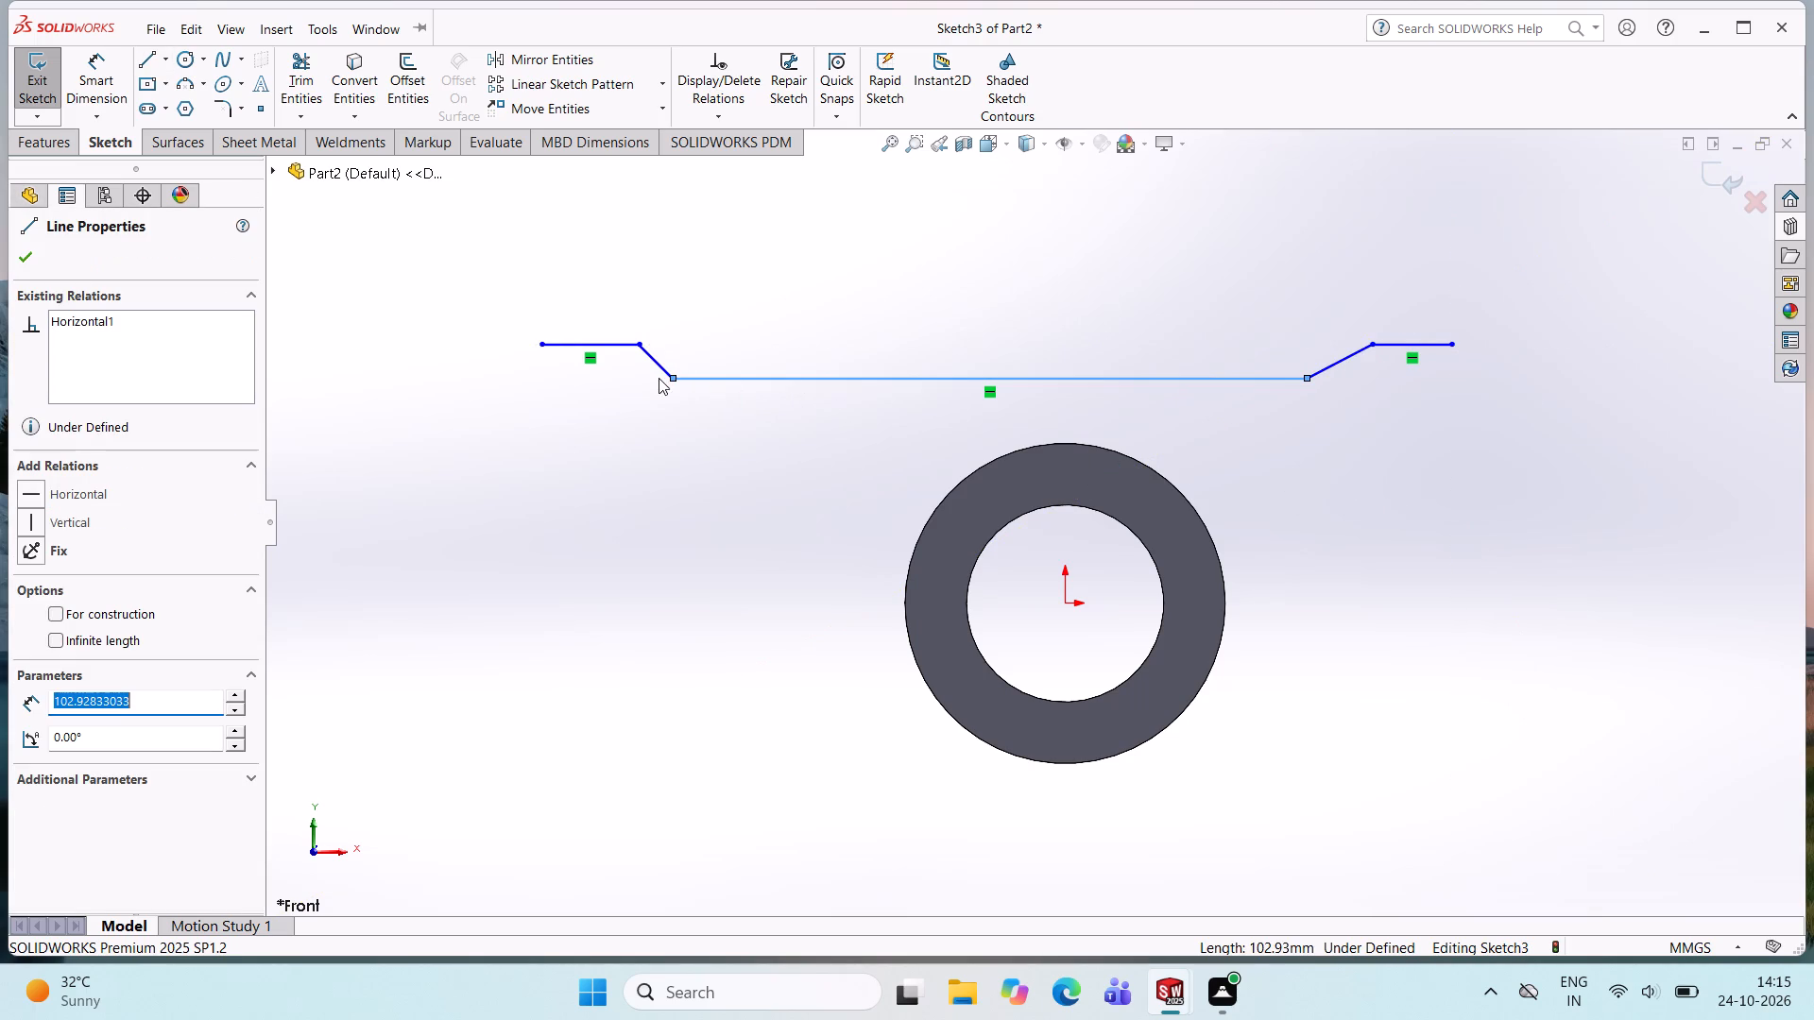
{"action": "left_click", "coordinate": [659, 368], "text": "ctrl"}
{"action": "left_click", "coordinate": [1343, 362], "text": "ctrl"}
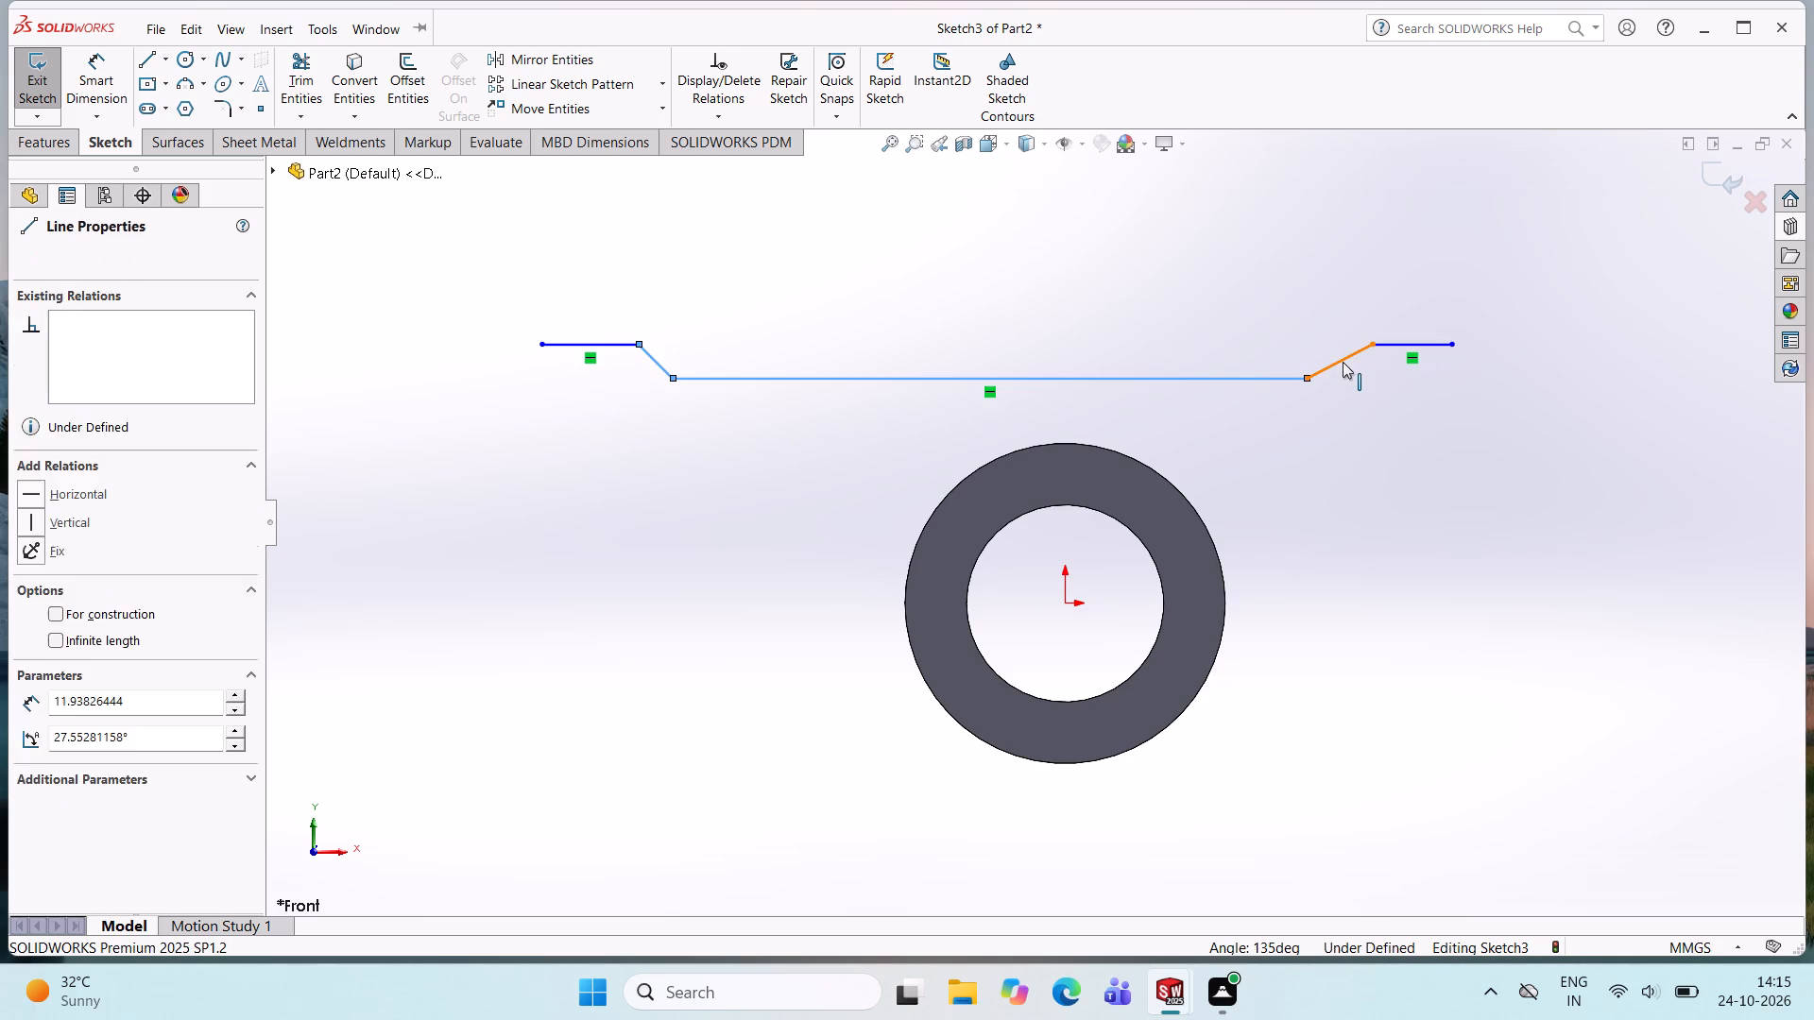
{"action": "left_click", "coordinate": [406, 60]}
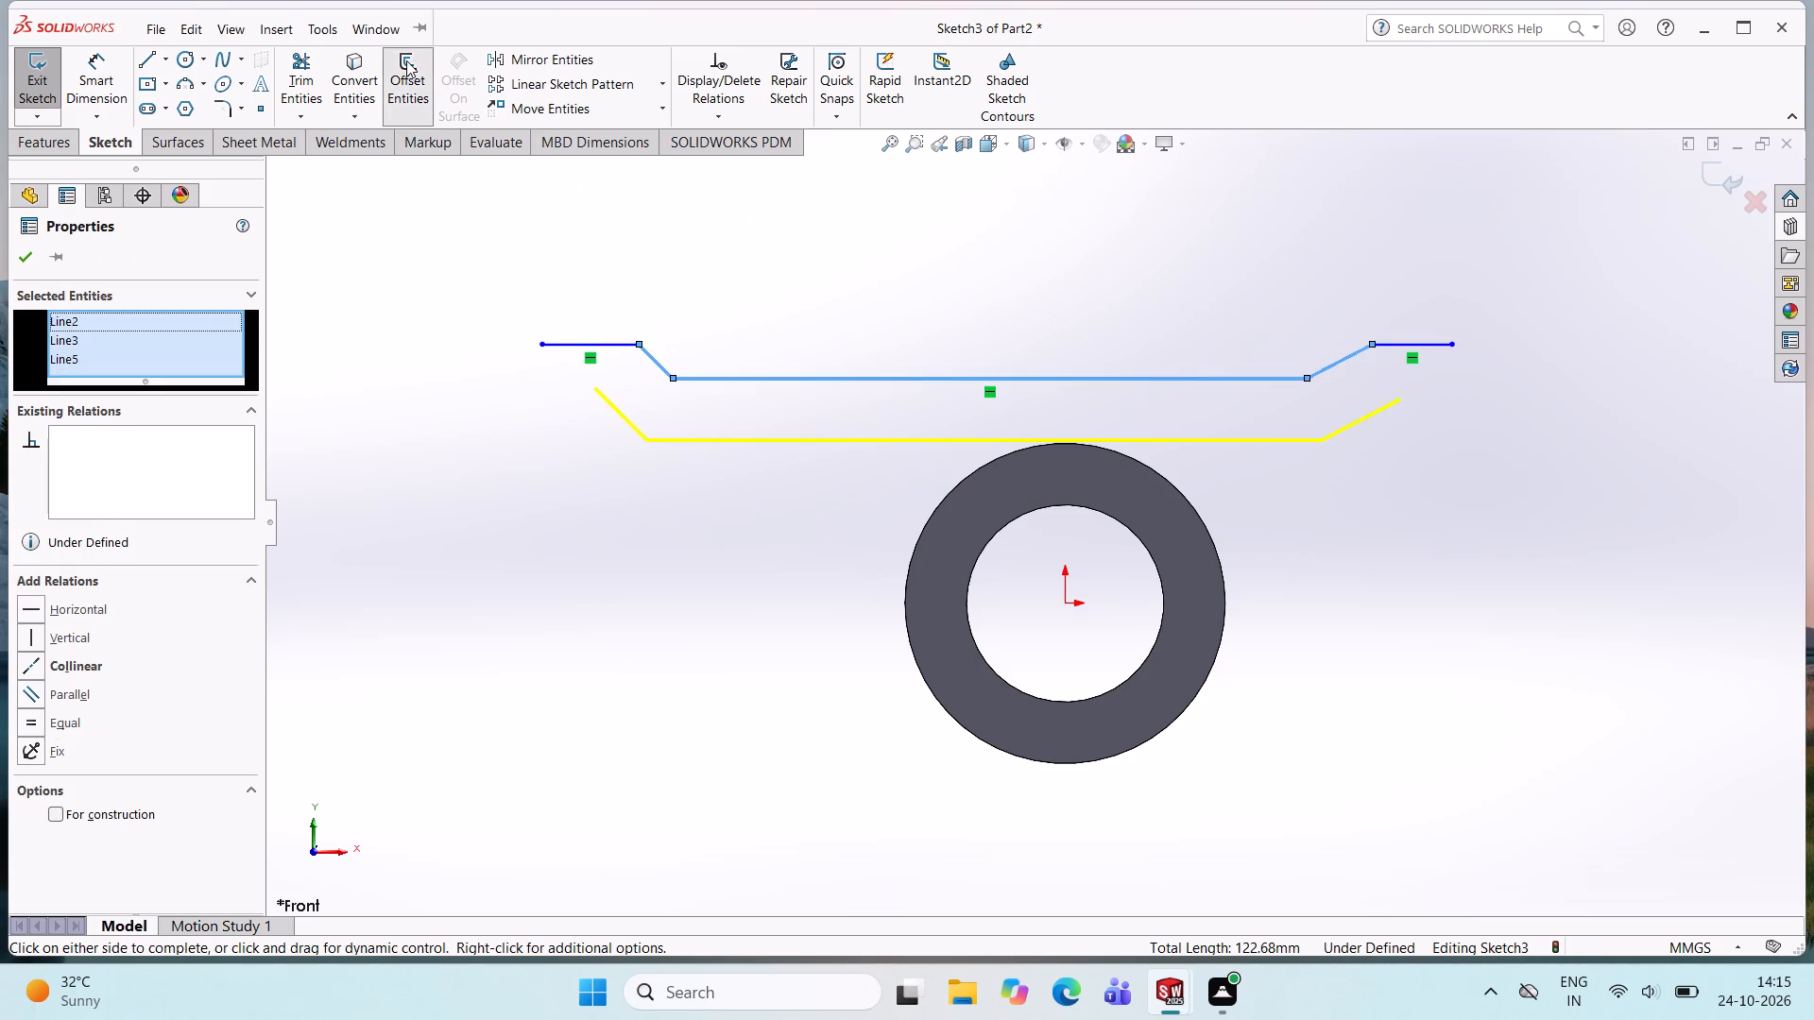
{"action": "left_click", "coordinate": [102, 379]}
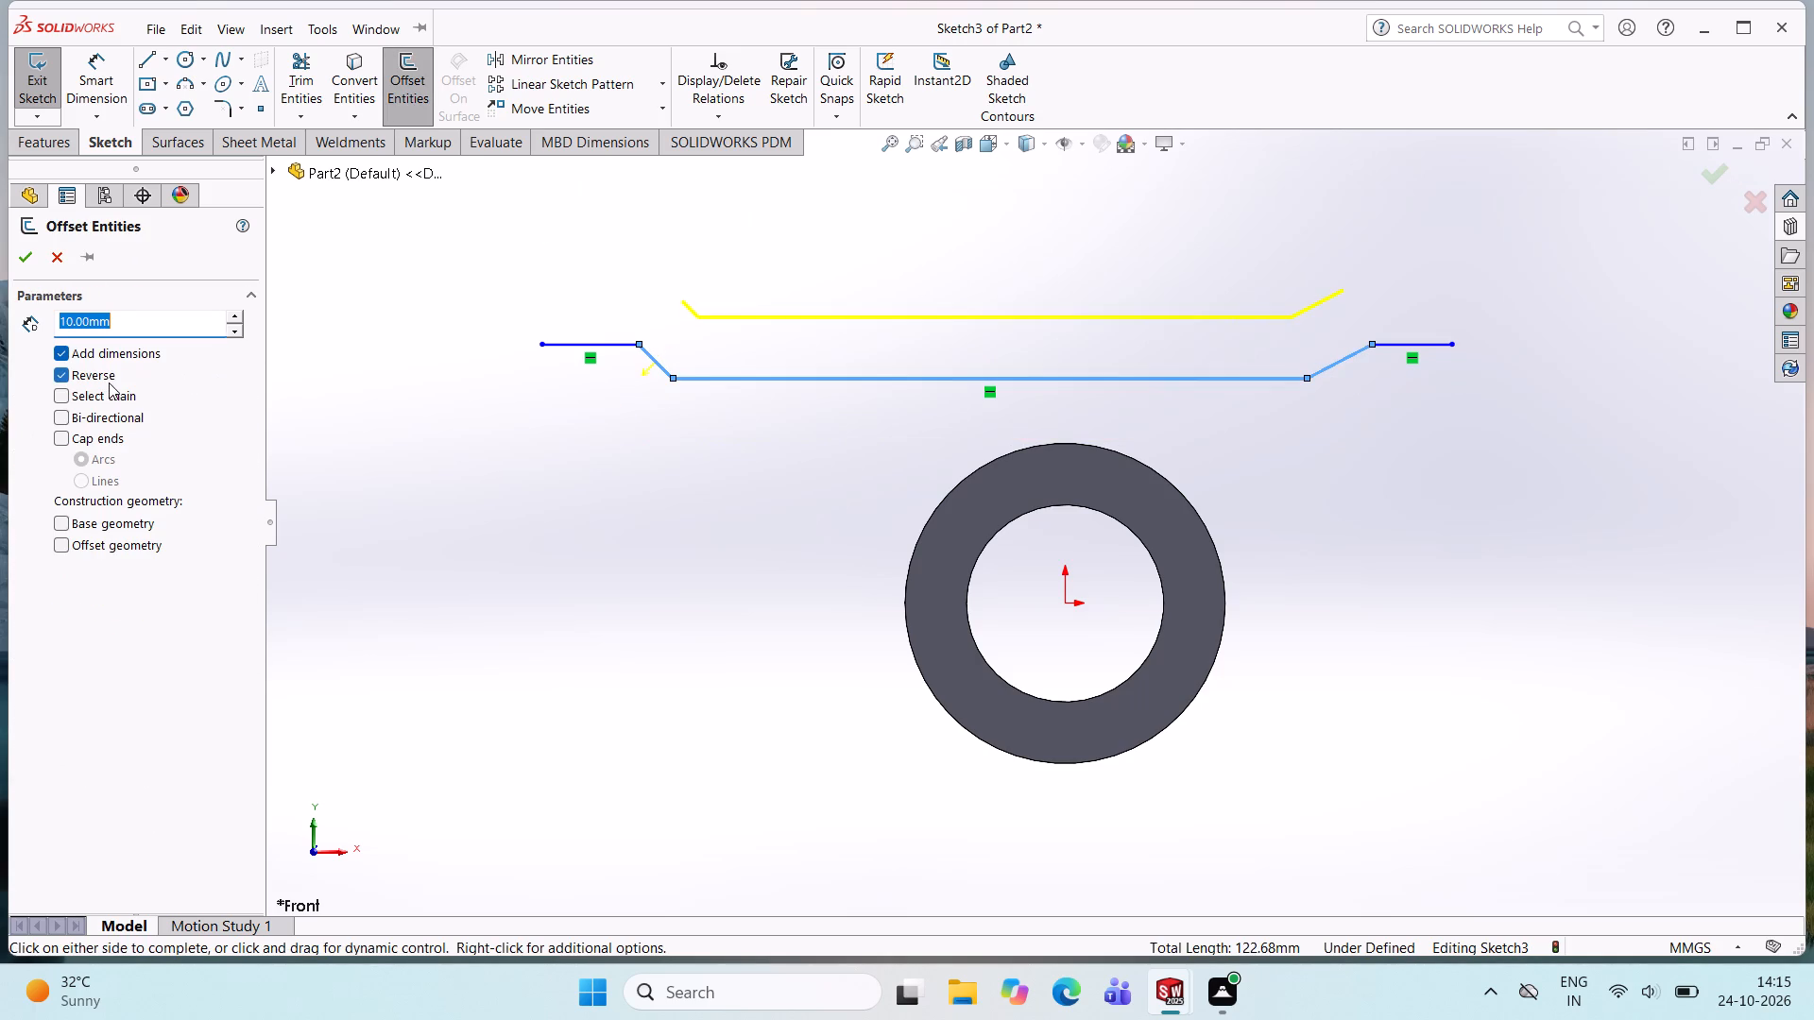
{"action": "left_click", "coordinate": [40, 256]}
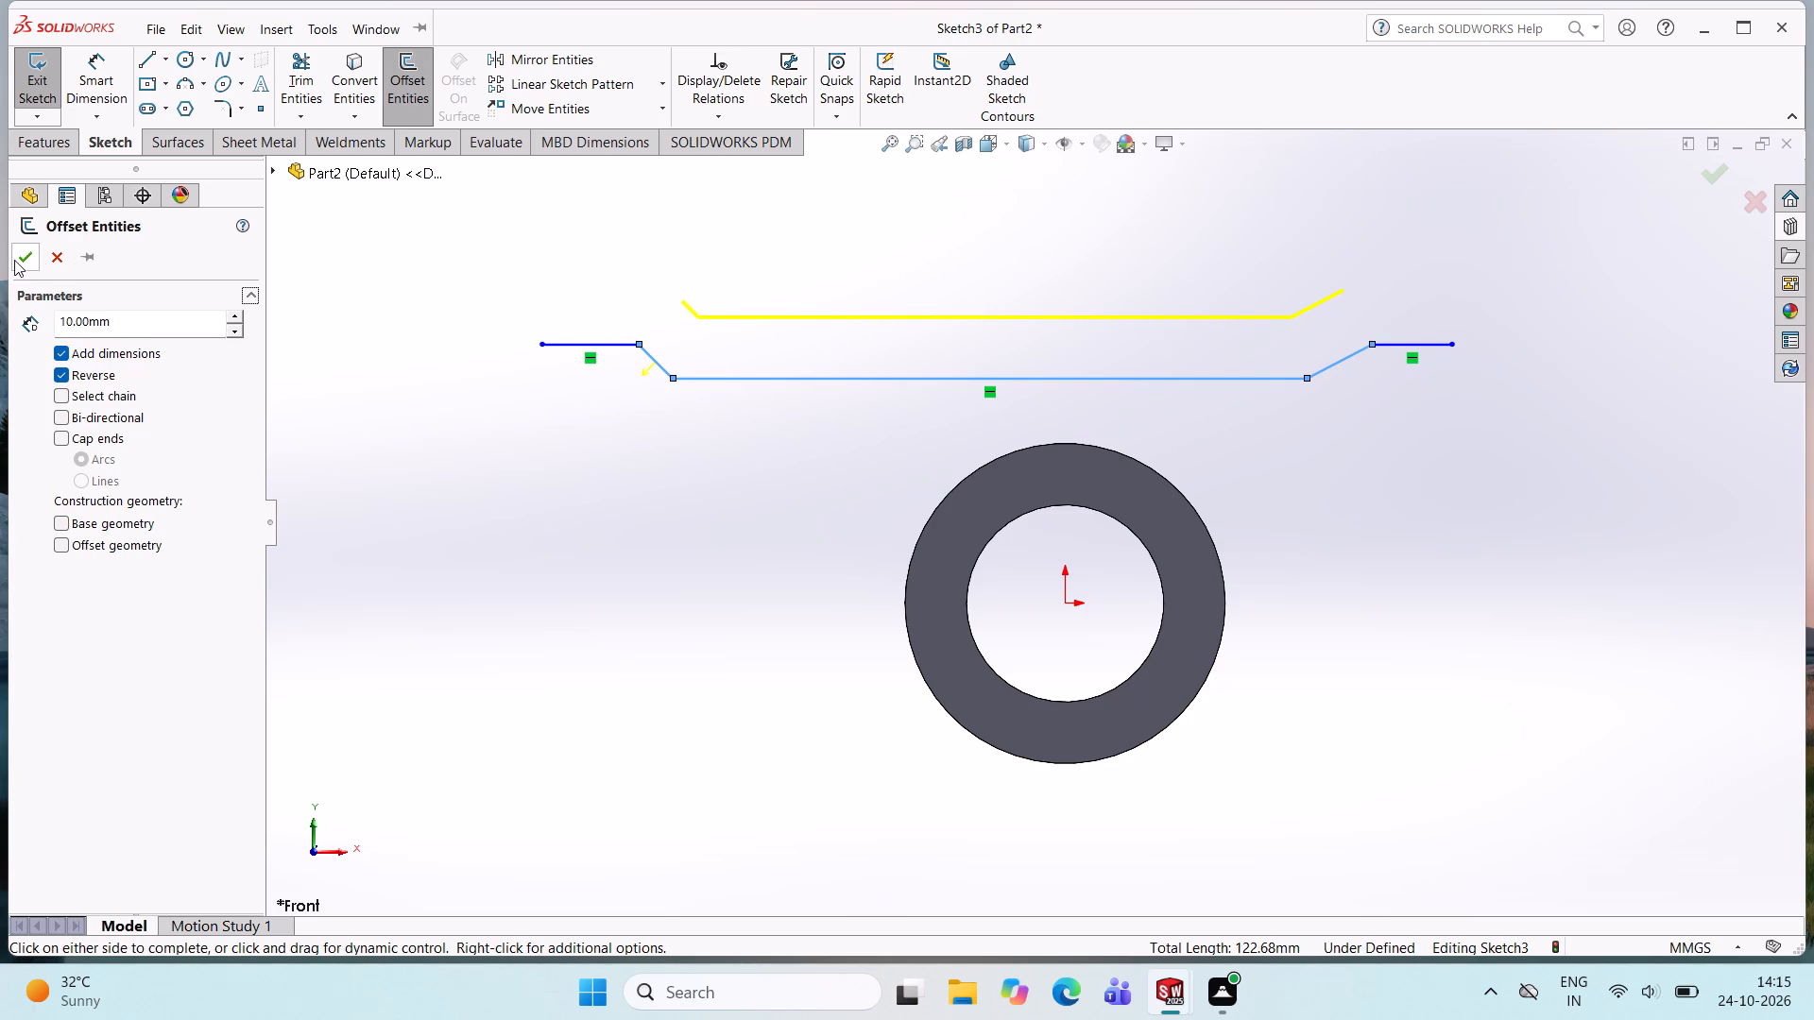
{"action": "left_click", "coordinate": [14, 258]}
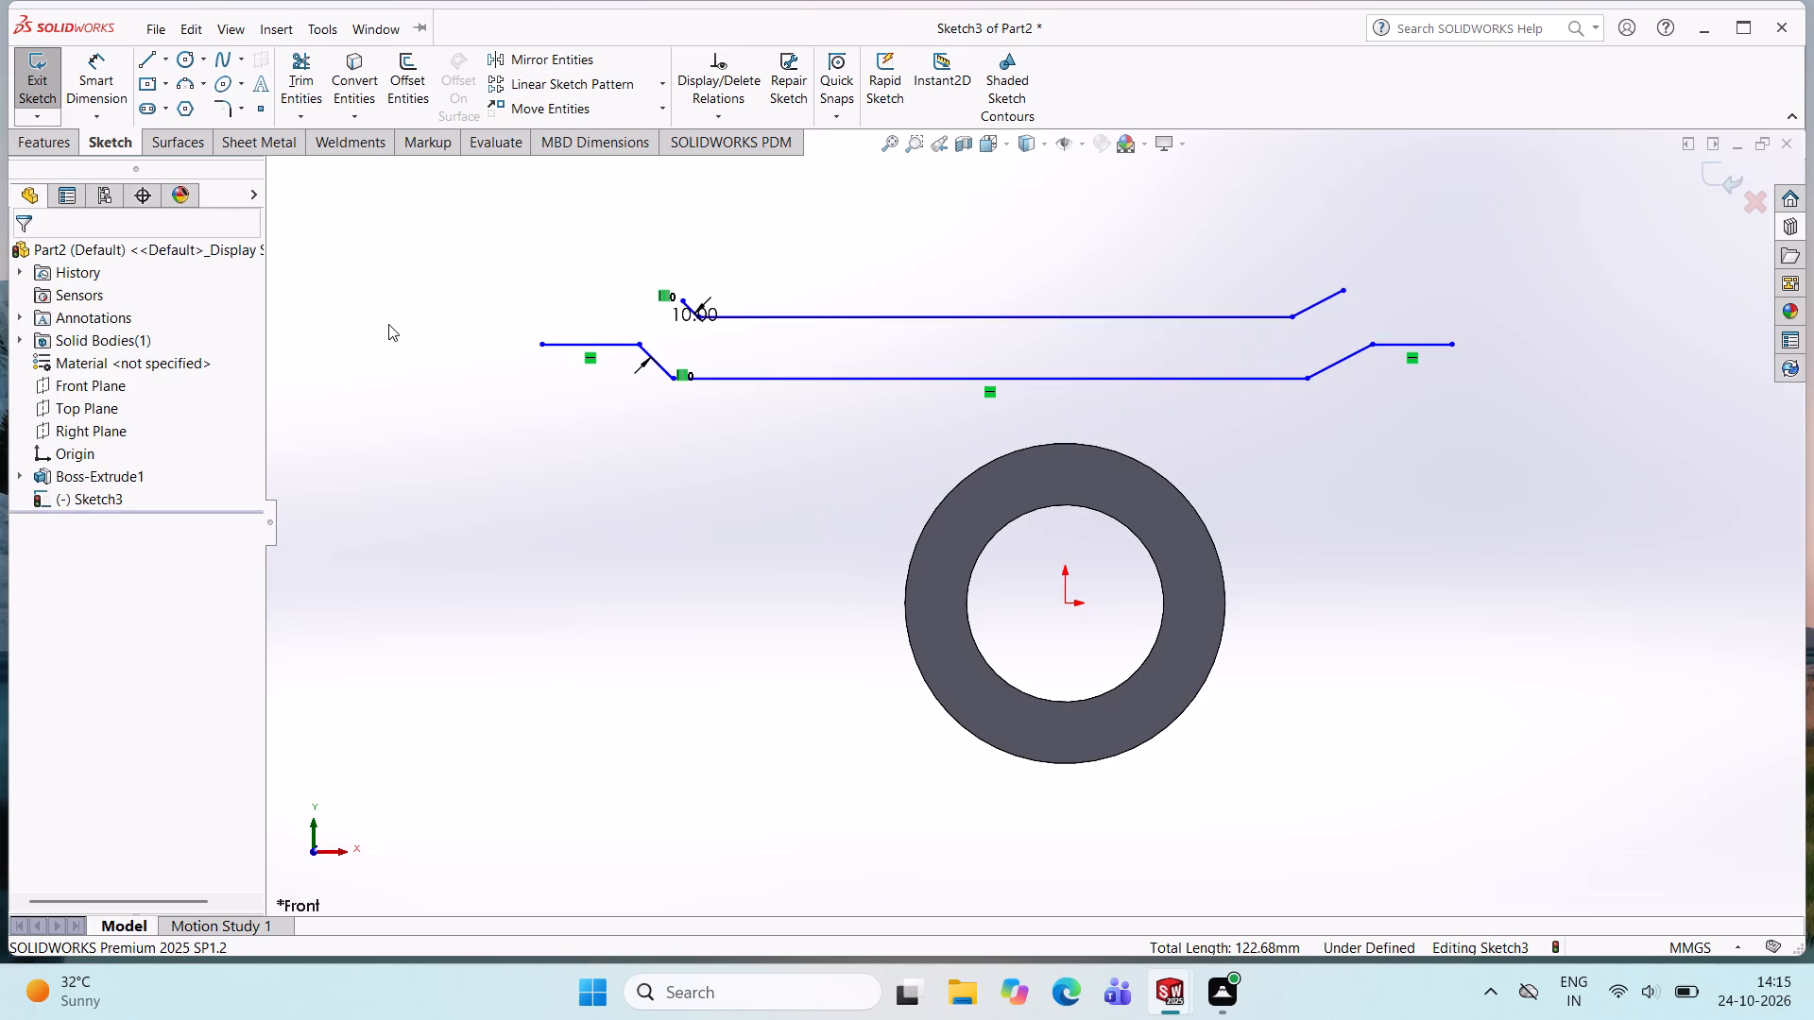
{"action": "left_click", "coordinate": [625, 311]}
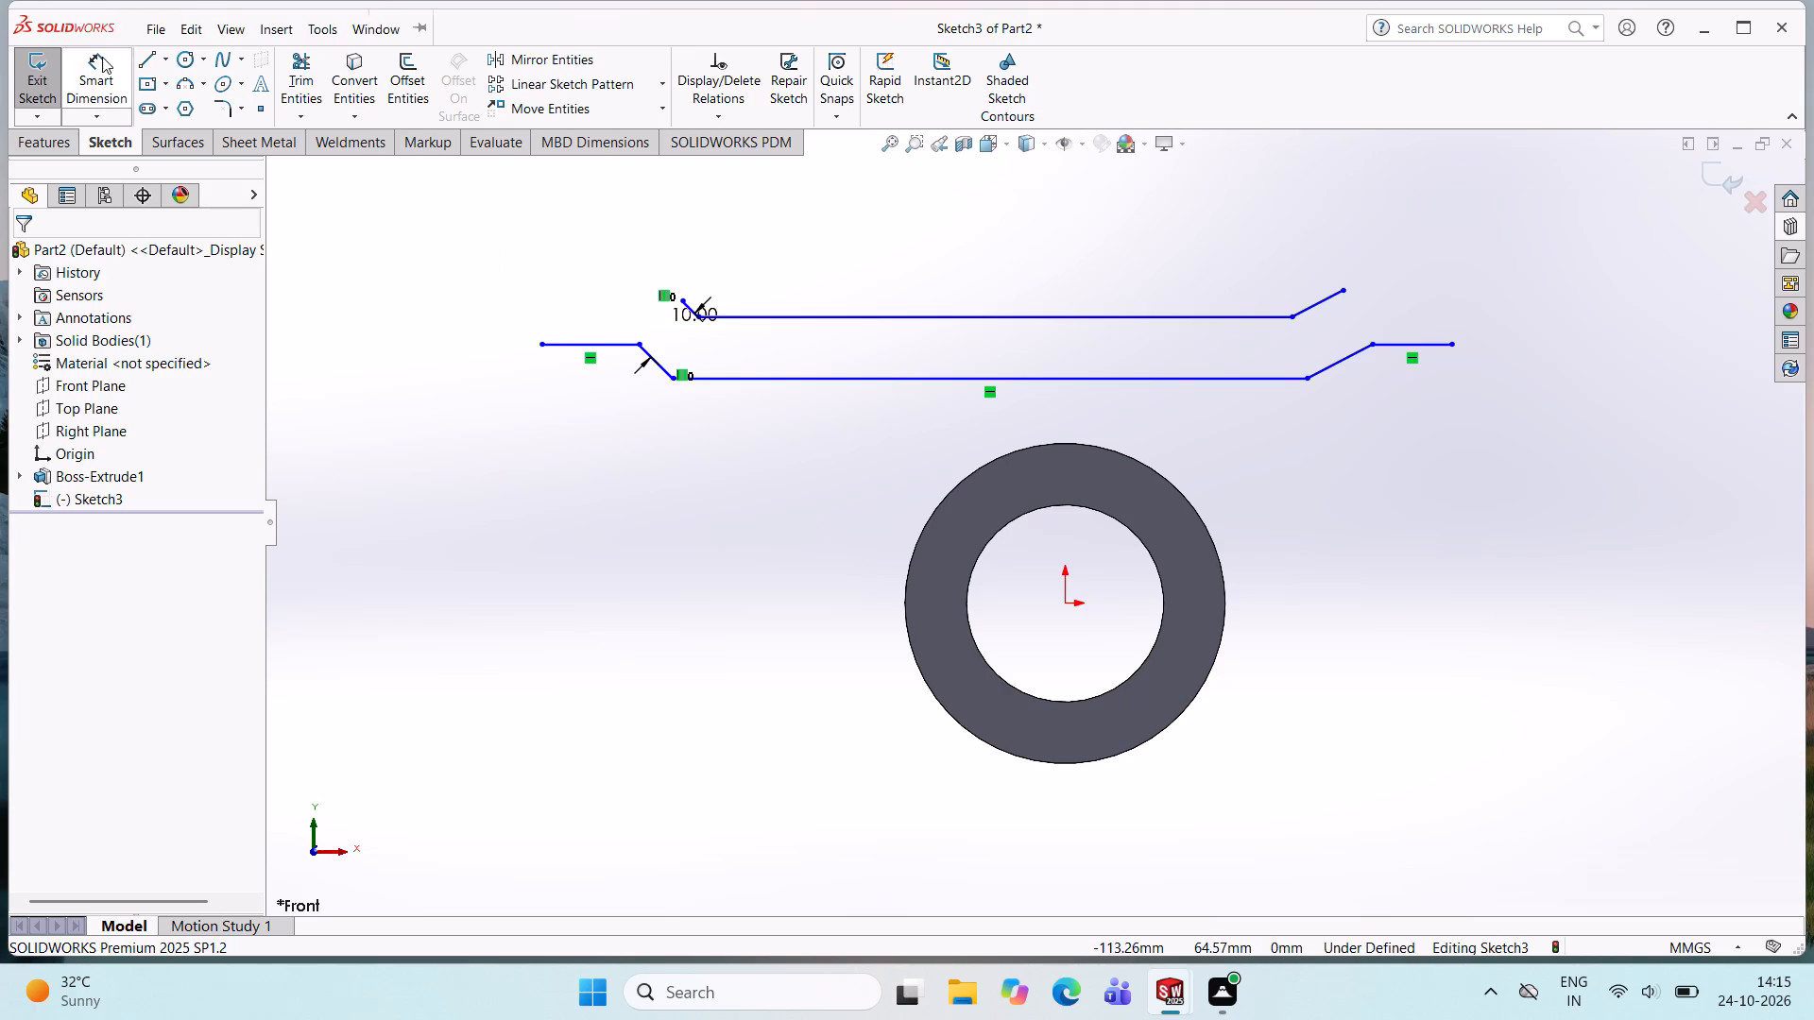
Close the profile's left end with a horizontal line from the offset slant and a vertical line about 7 mm long down to the lower endpoint.
{"action": "left_click", "coordinate": [138, 64]}
{"action": "scroll", "coordinate": [734, 284], "scroll_direction": "down", "scroll_amount": 1}
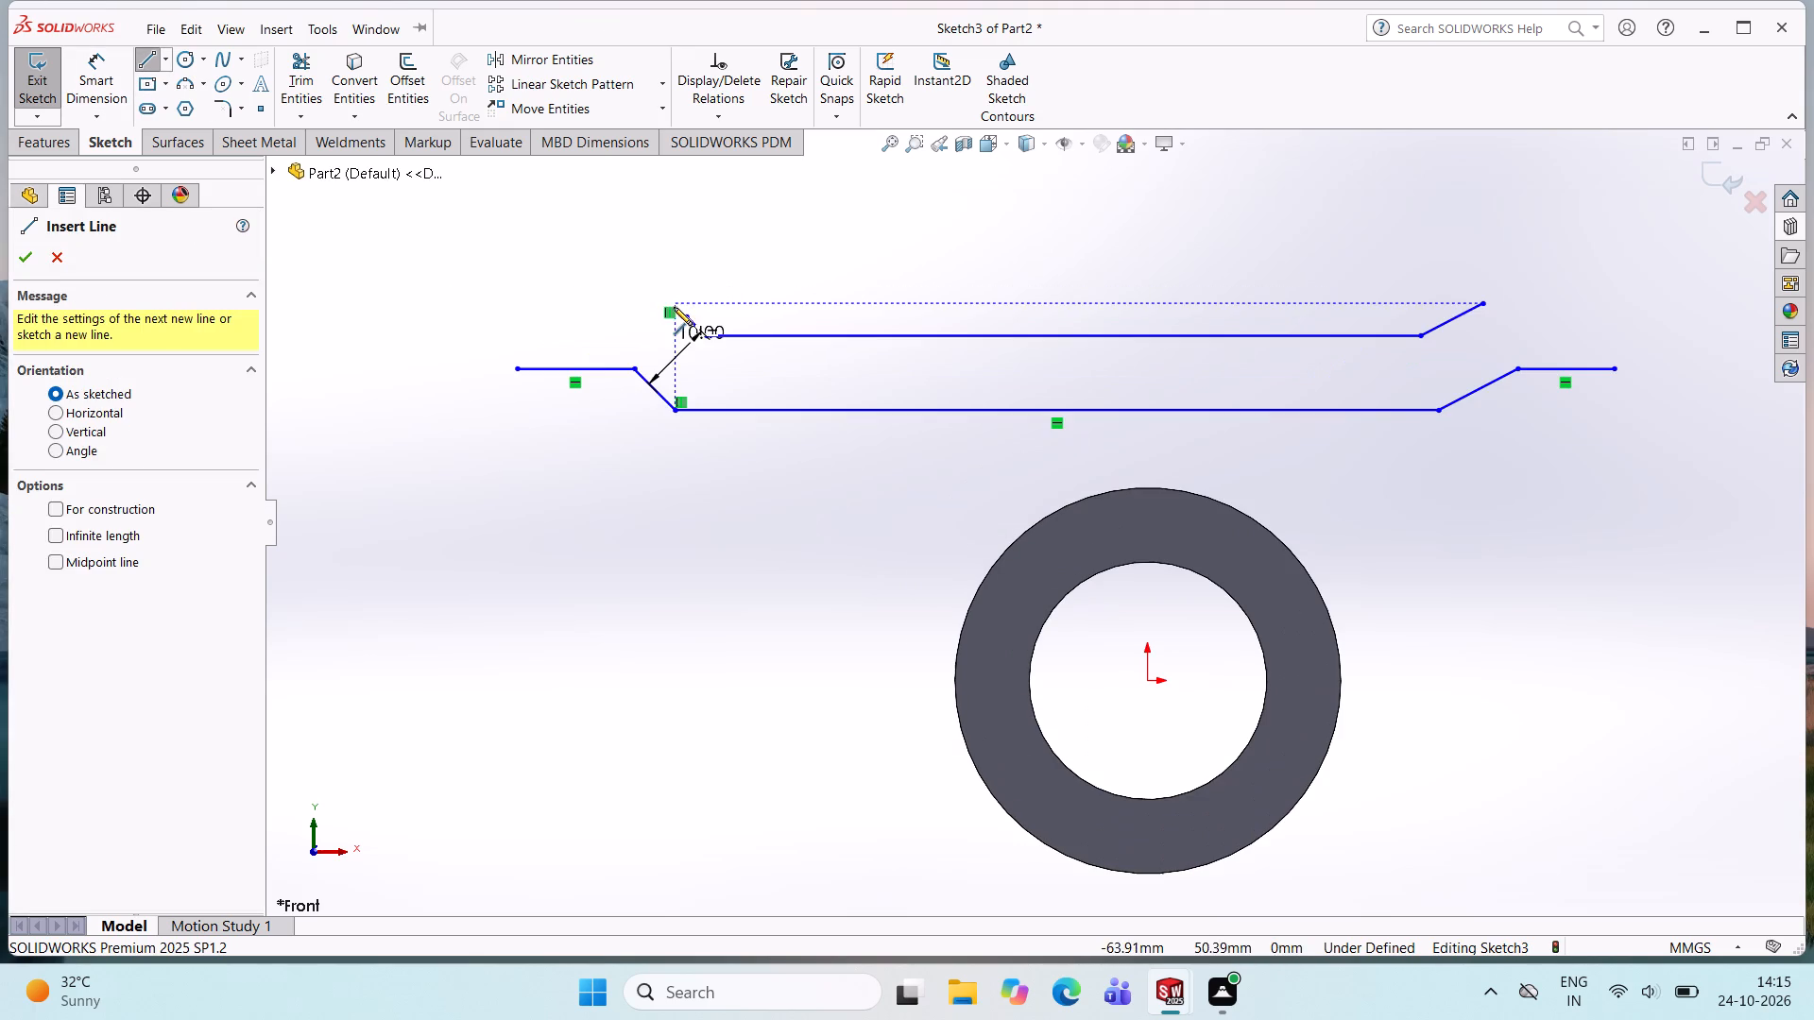
{"action": "left_click", "coordinate": [683, 314]}
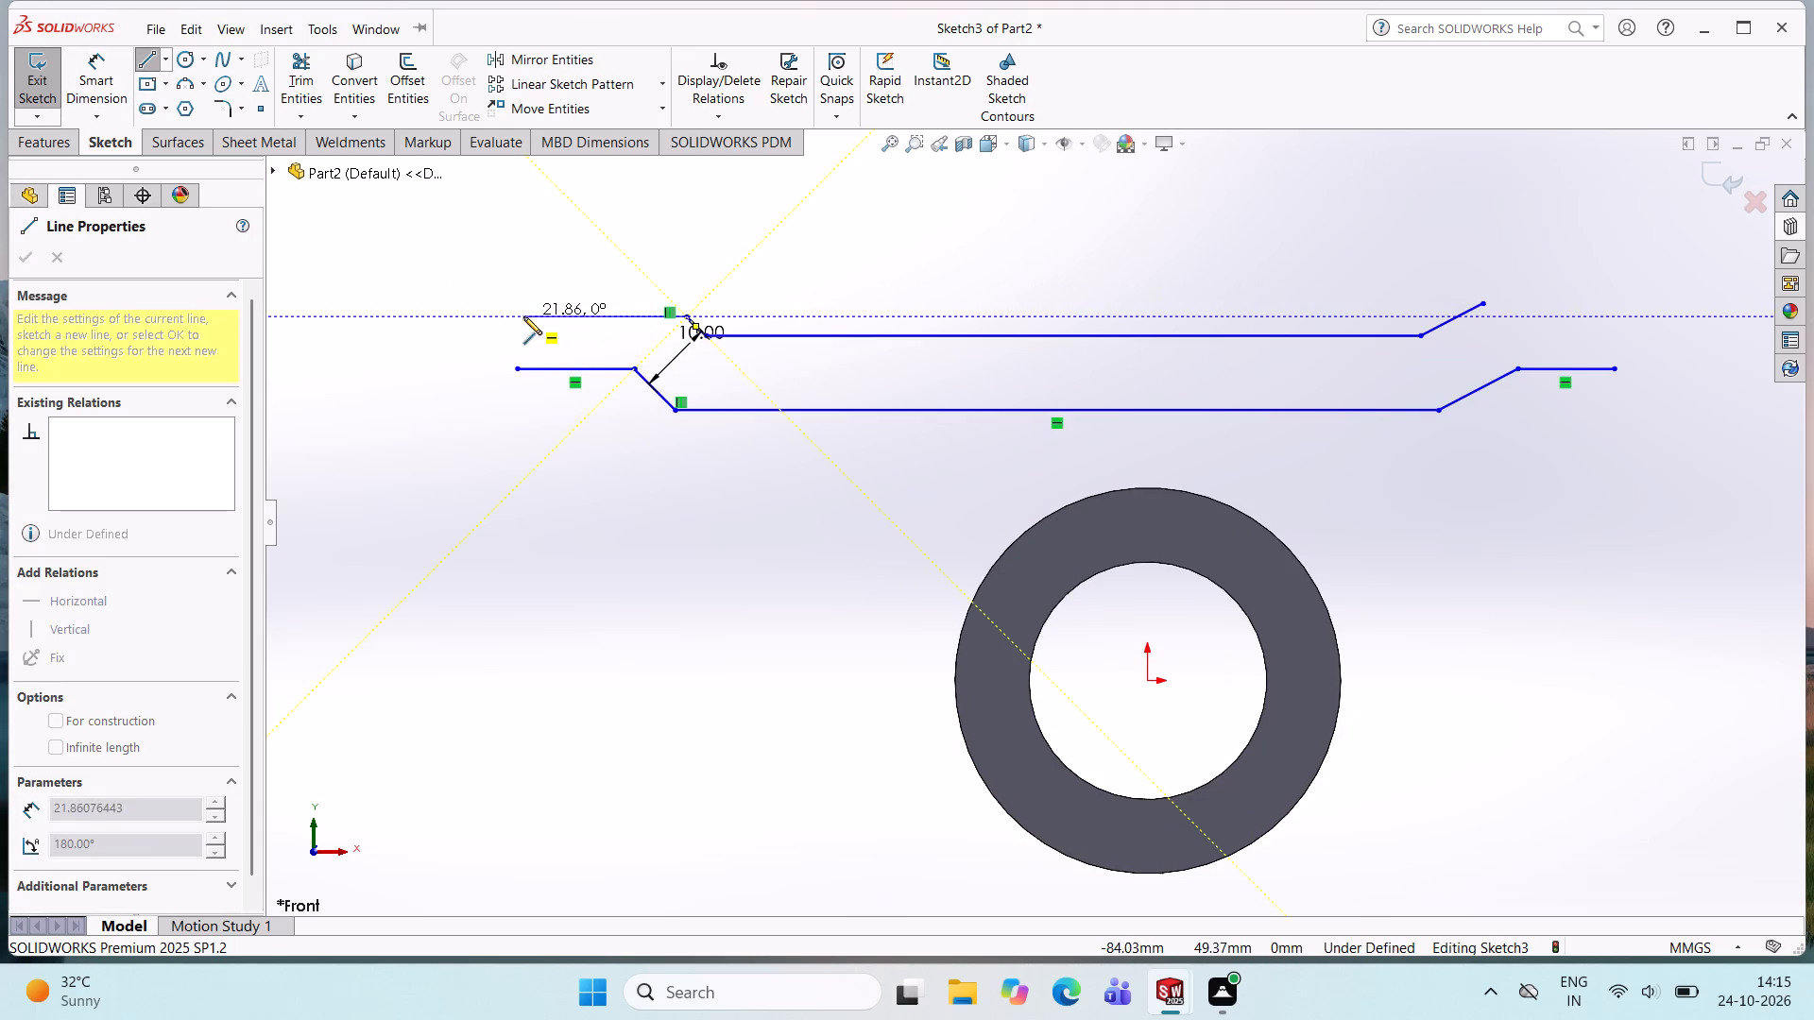
{"action": "left_click", "coordinate": [516, 320]}
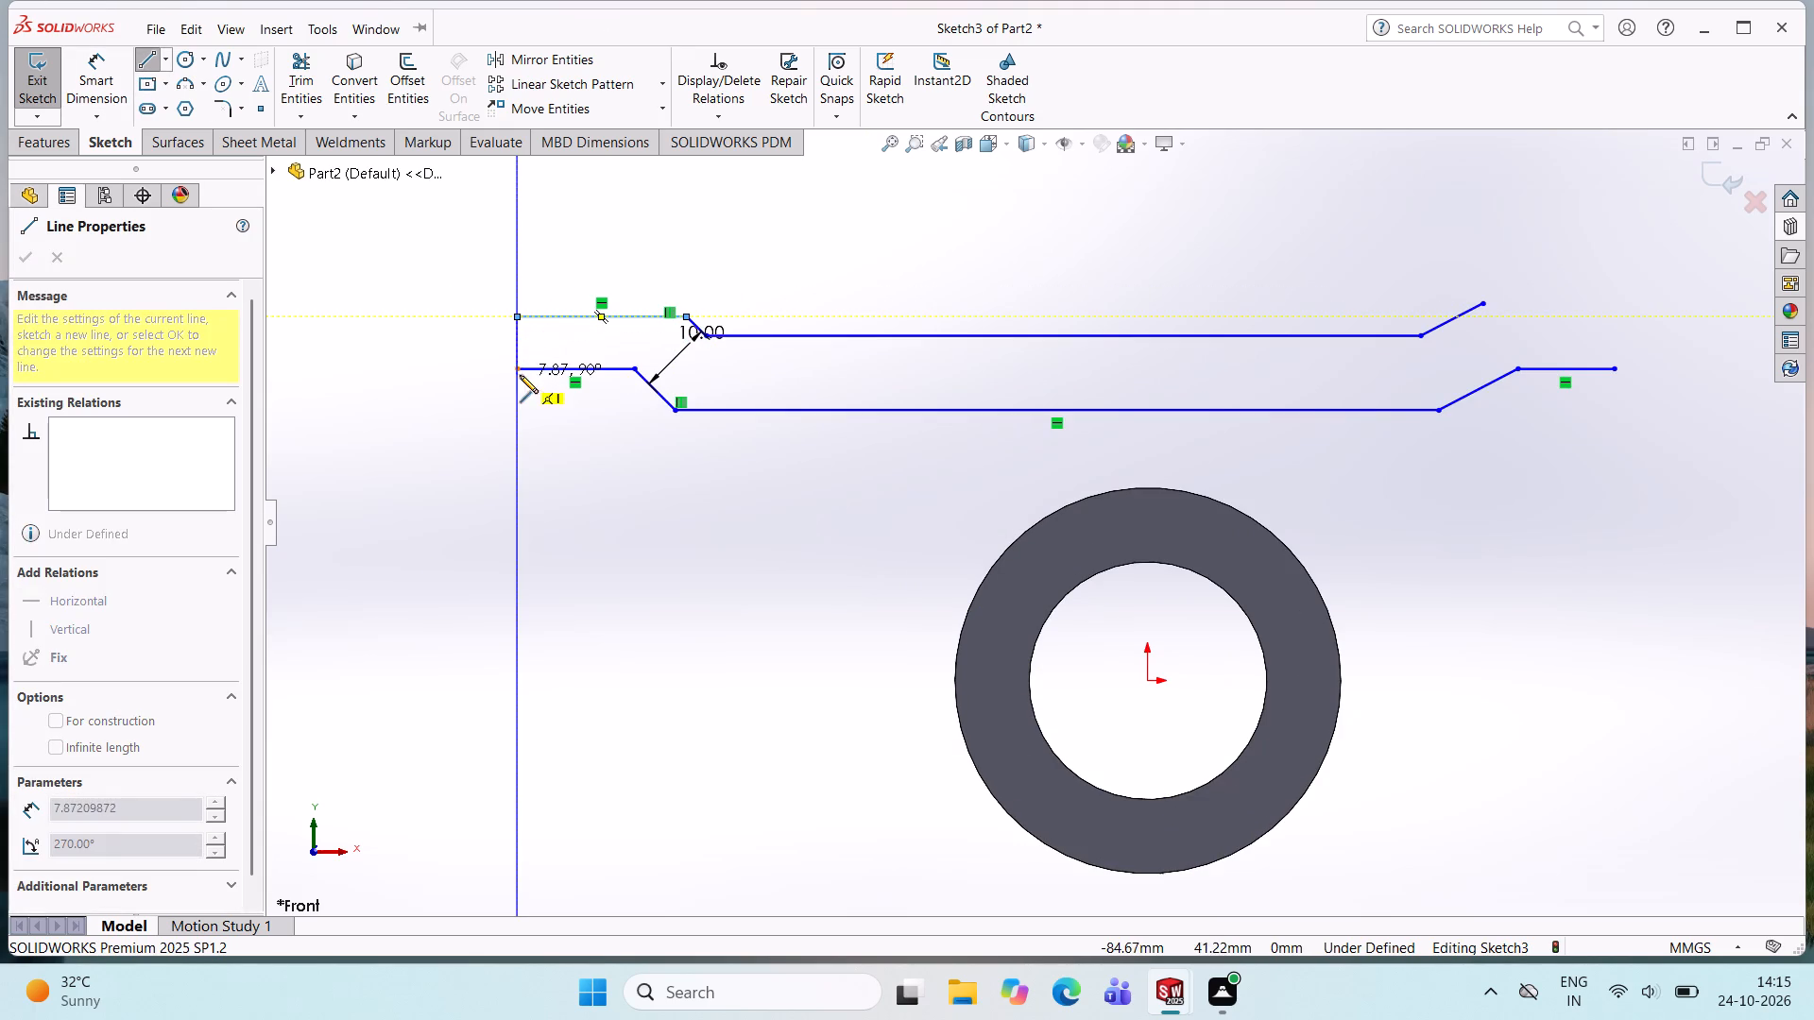
{"action": "left_click", "coordinate": [518, 370]}
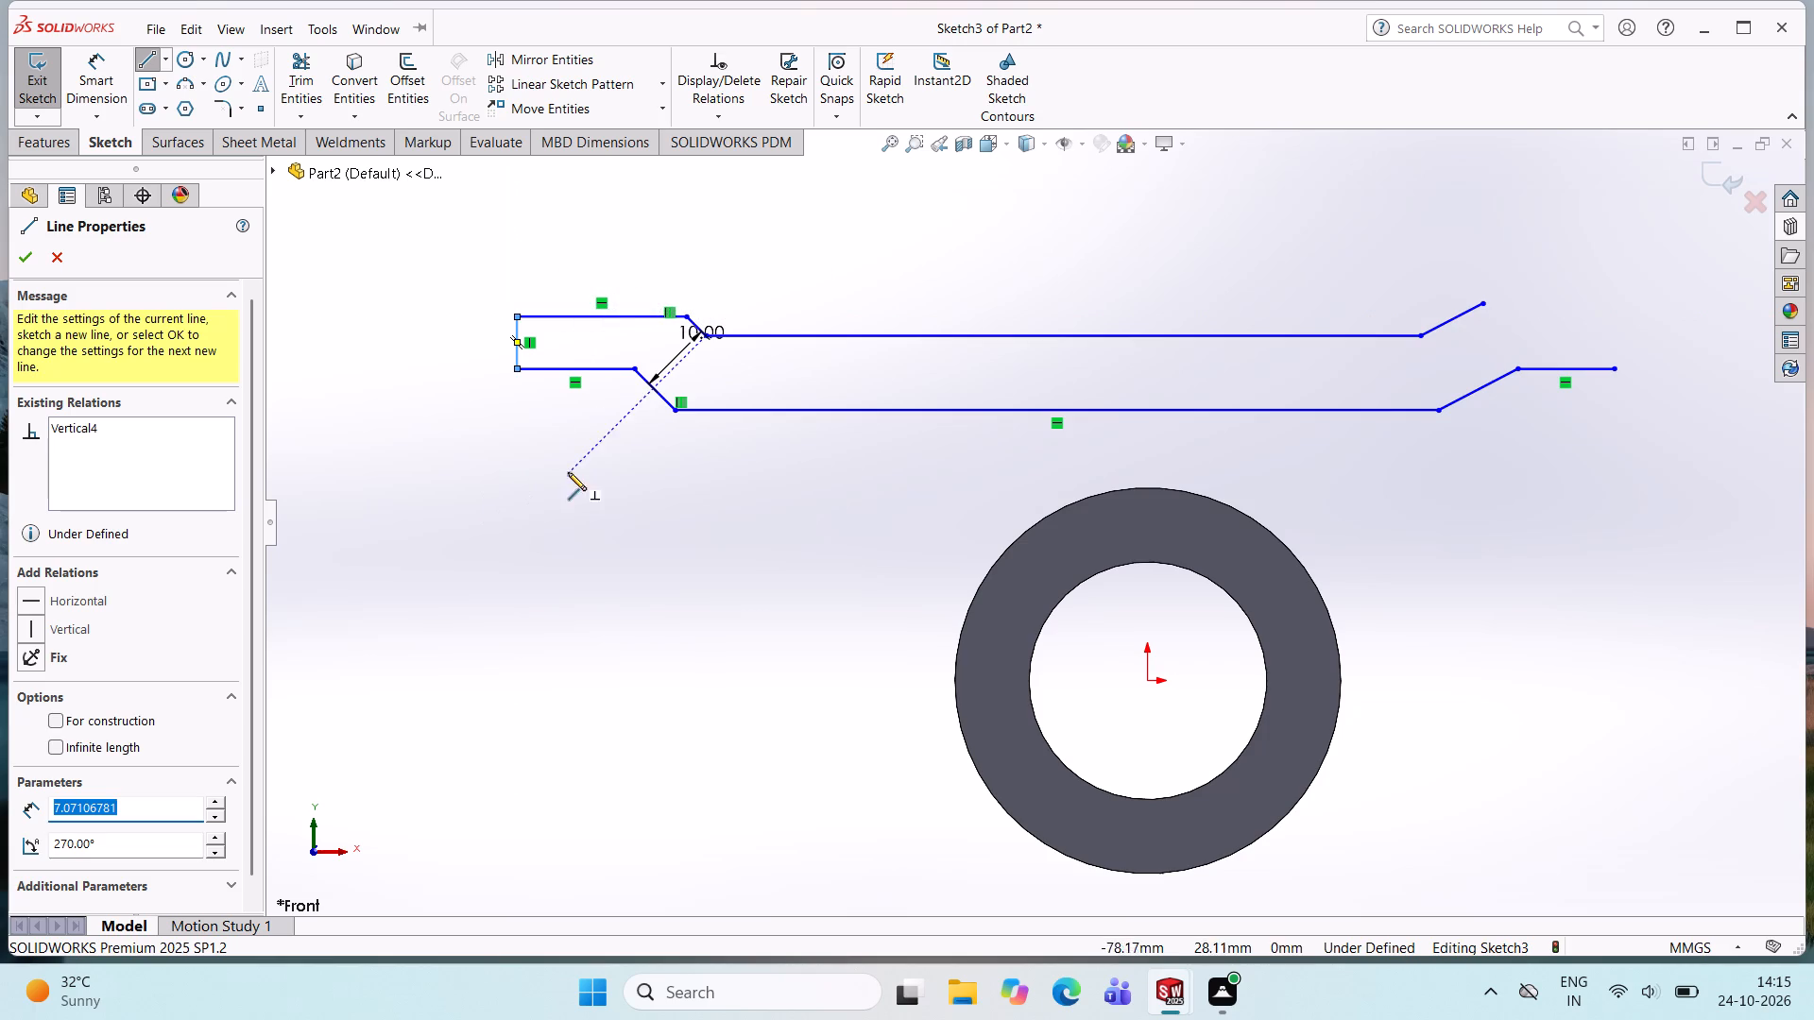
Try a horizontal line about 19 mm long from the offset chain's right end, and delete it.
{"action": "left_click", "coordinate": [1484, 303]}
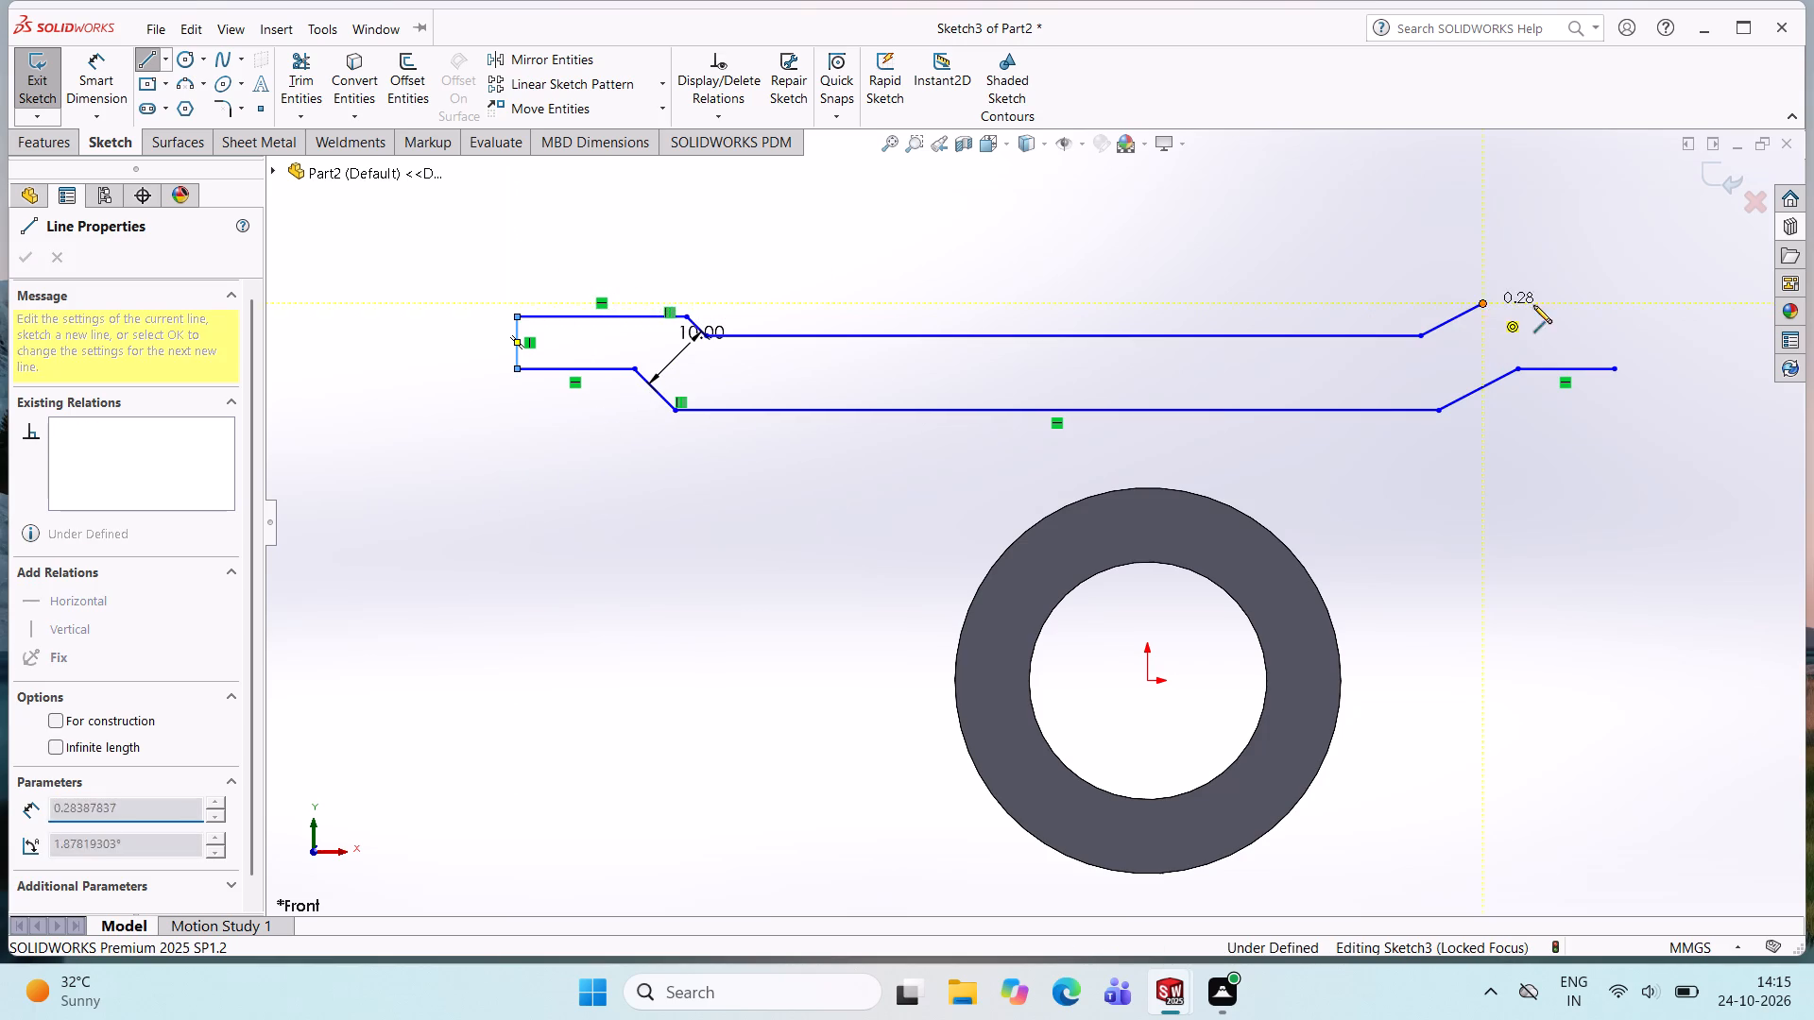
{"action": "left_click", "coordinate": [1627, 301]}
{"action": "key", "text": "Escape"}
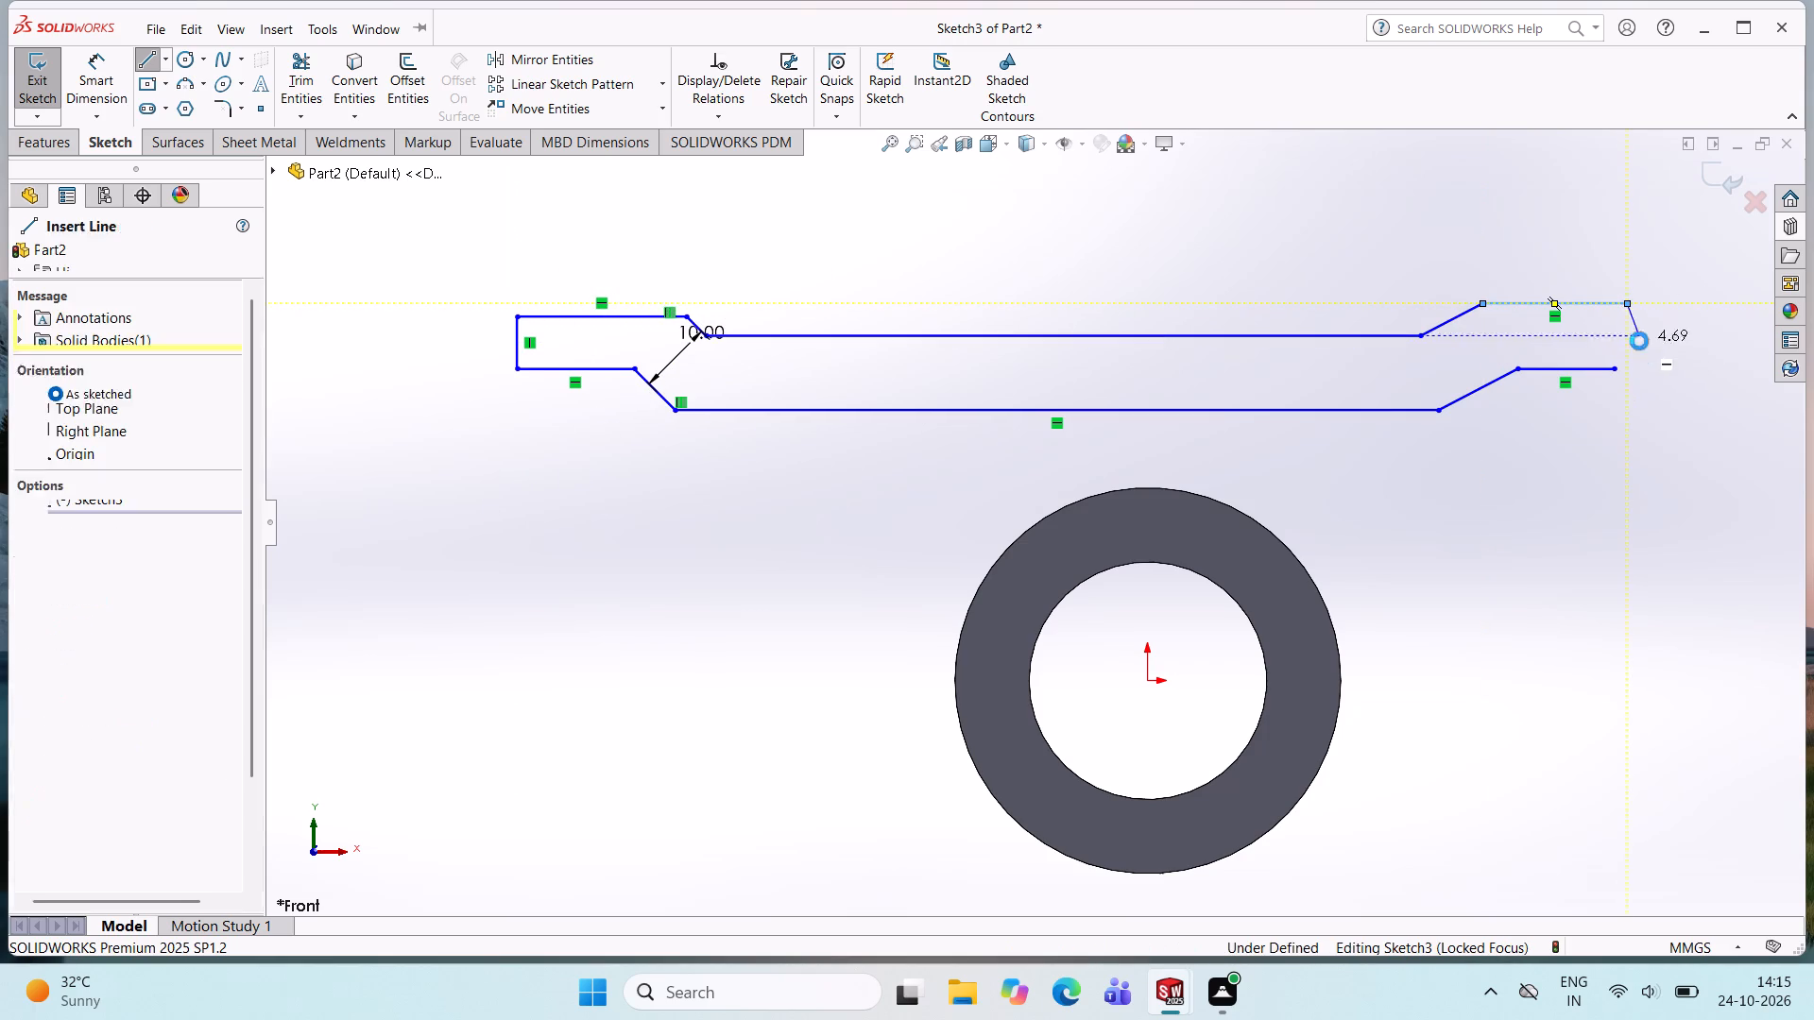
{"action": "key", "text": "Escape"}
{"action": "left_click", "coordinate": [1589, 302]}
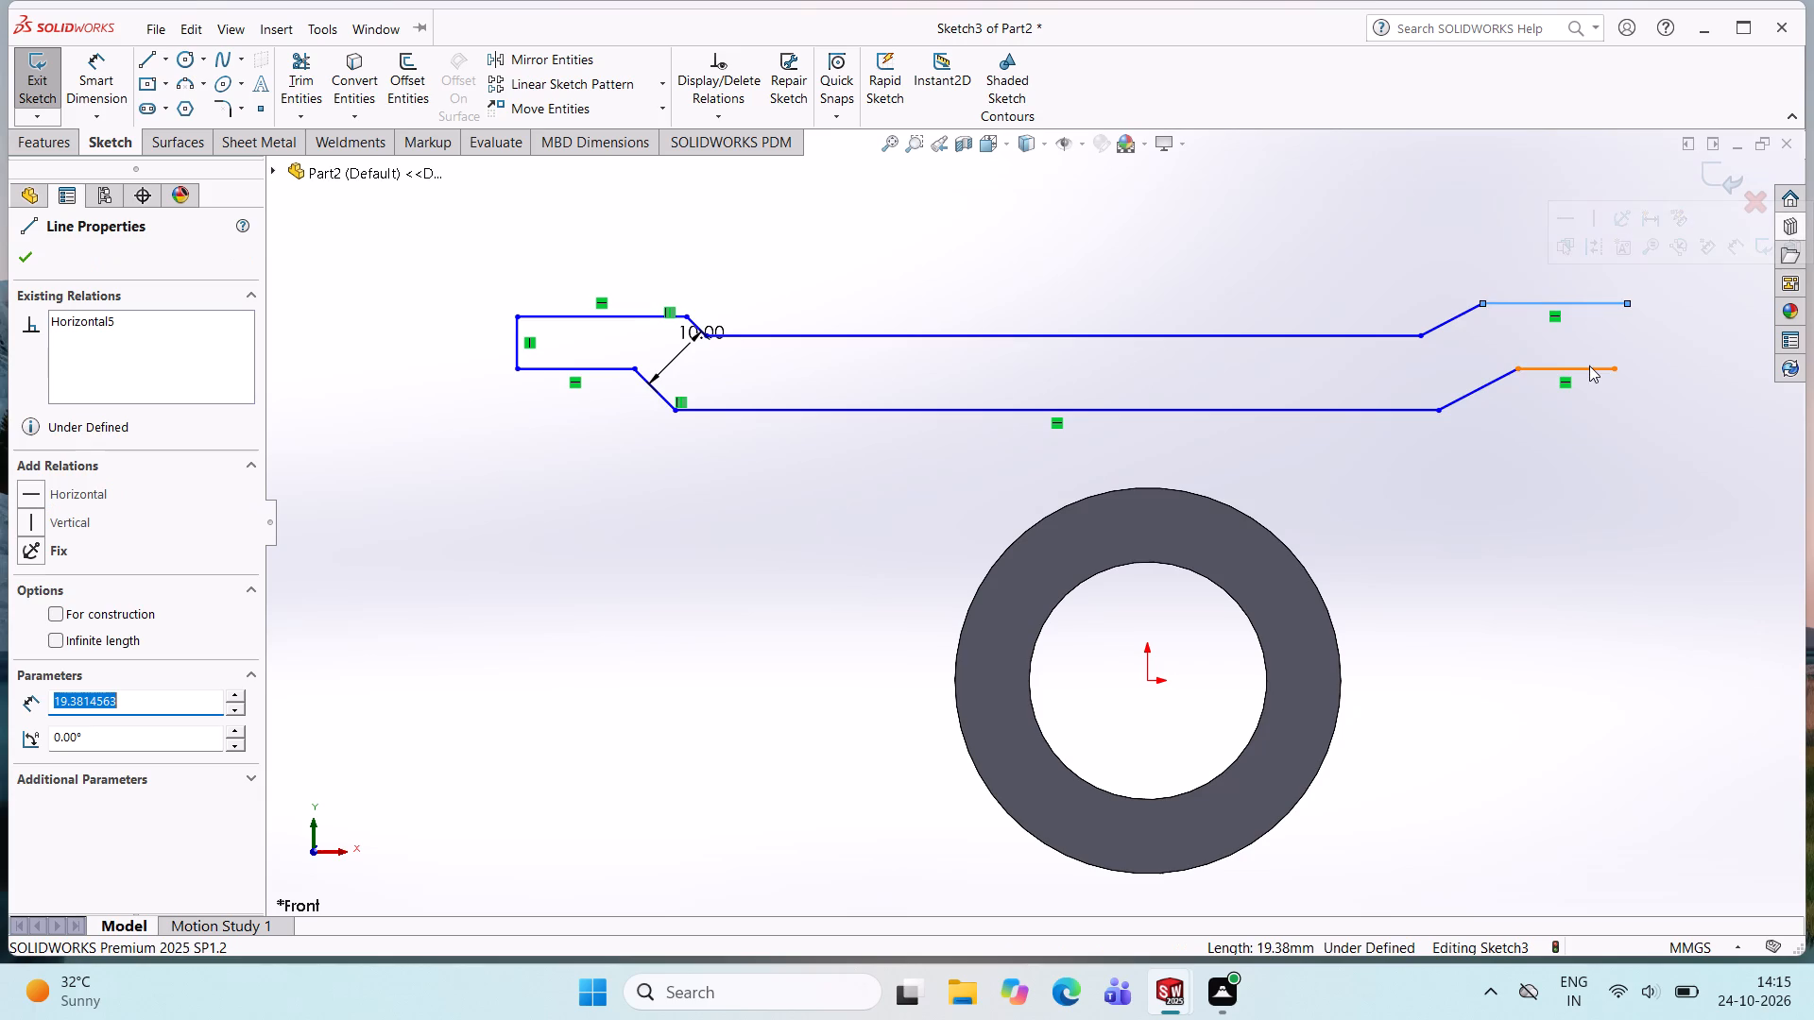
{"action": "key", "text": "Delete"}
Close the profile's right end with a horizontal line about 18 mm long from the offset slant and a vertical line about 9 mm down.
{"action": "left_click", "coordinate": [145, 60]}
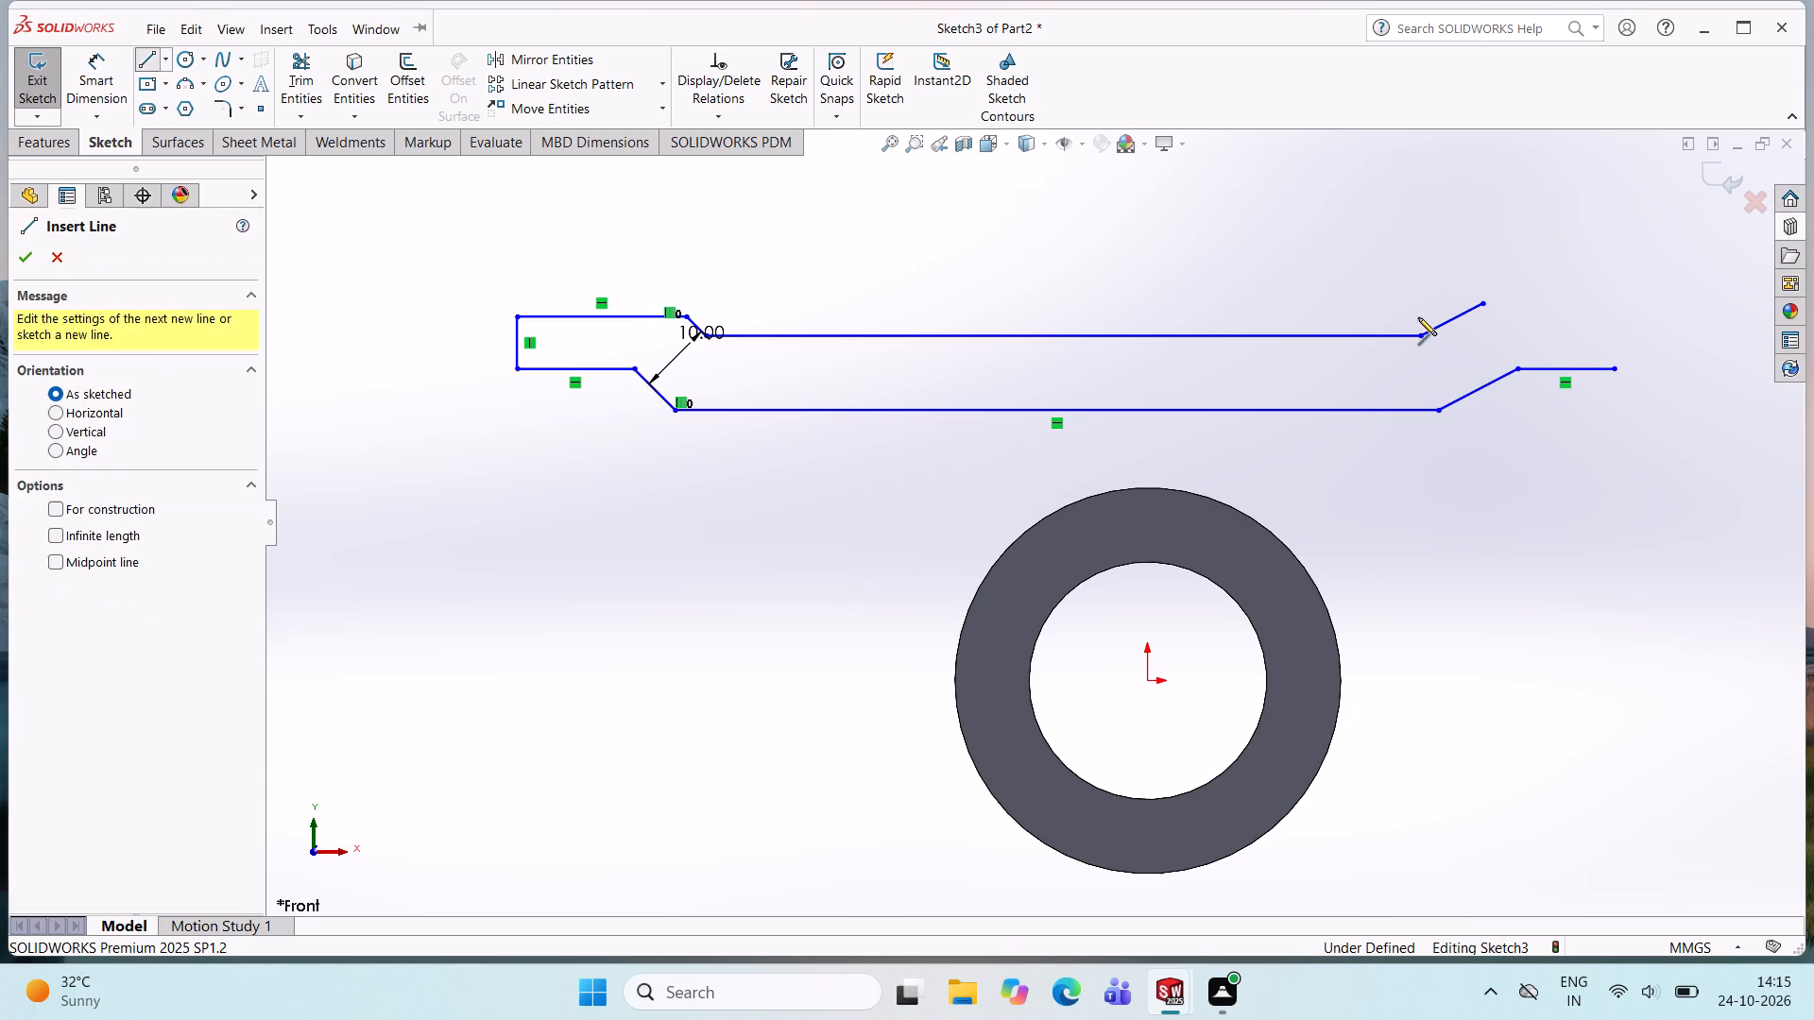
{"action": "left_click", "coordinate": [1480, 304]}
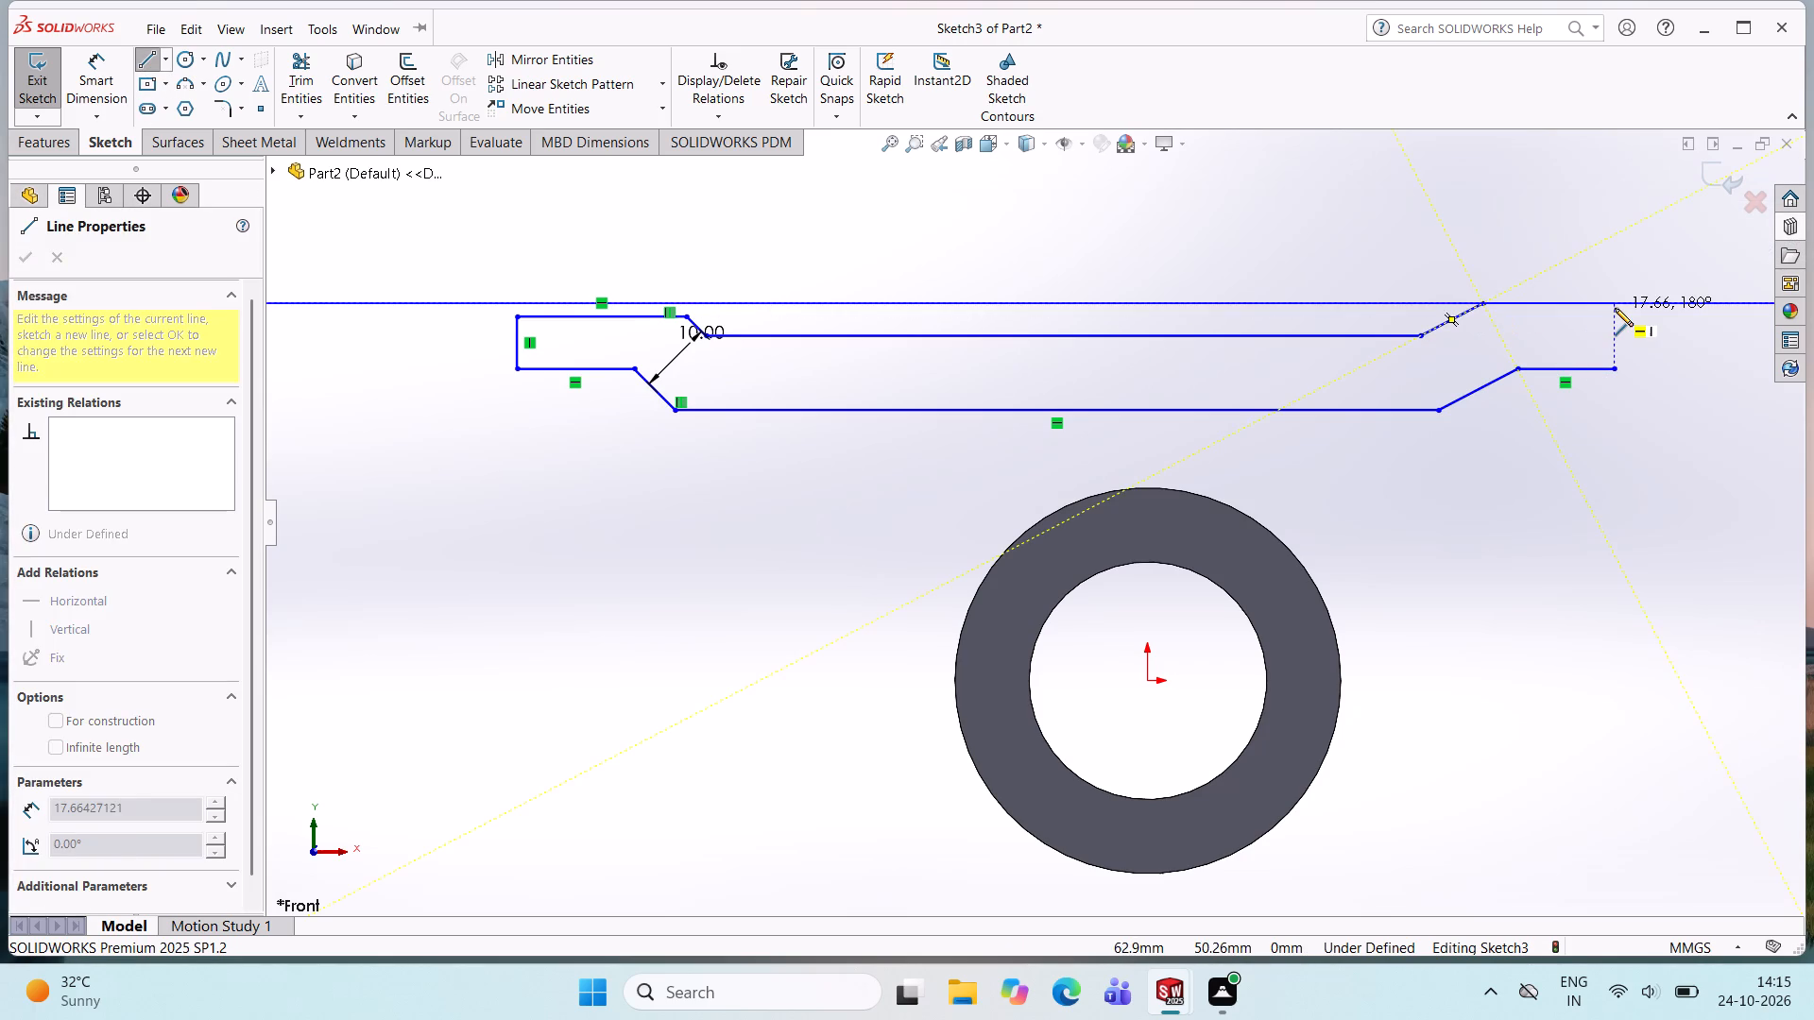
{"action": "left_click", "coordinate": [1615, 308]}
{"action": "left_click", "coordinate": [1611, 370]}
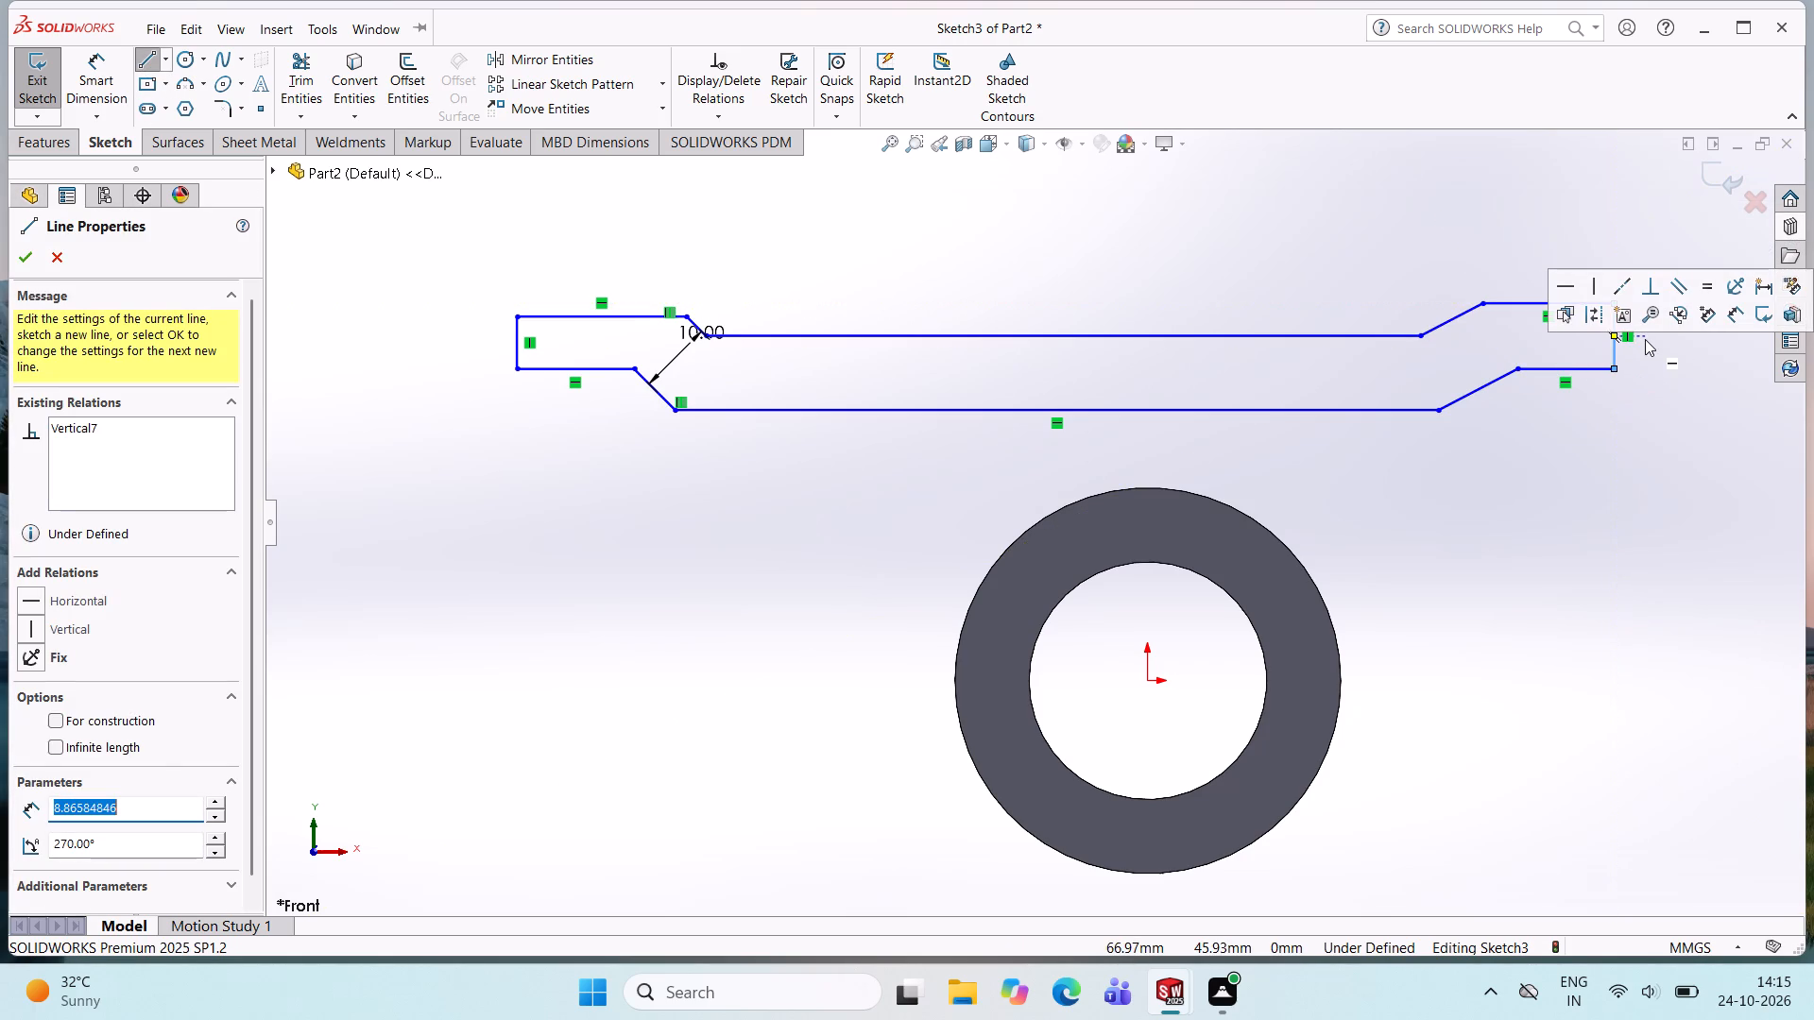
{"action": "key", "text": "Escape"}
{"action": "key", "text": "Escape"}
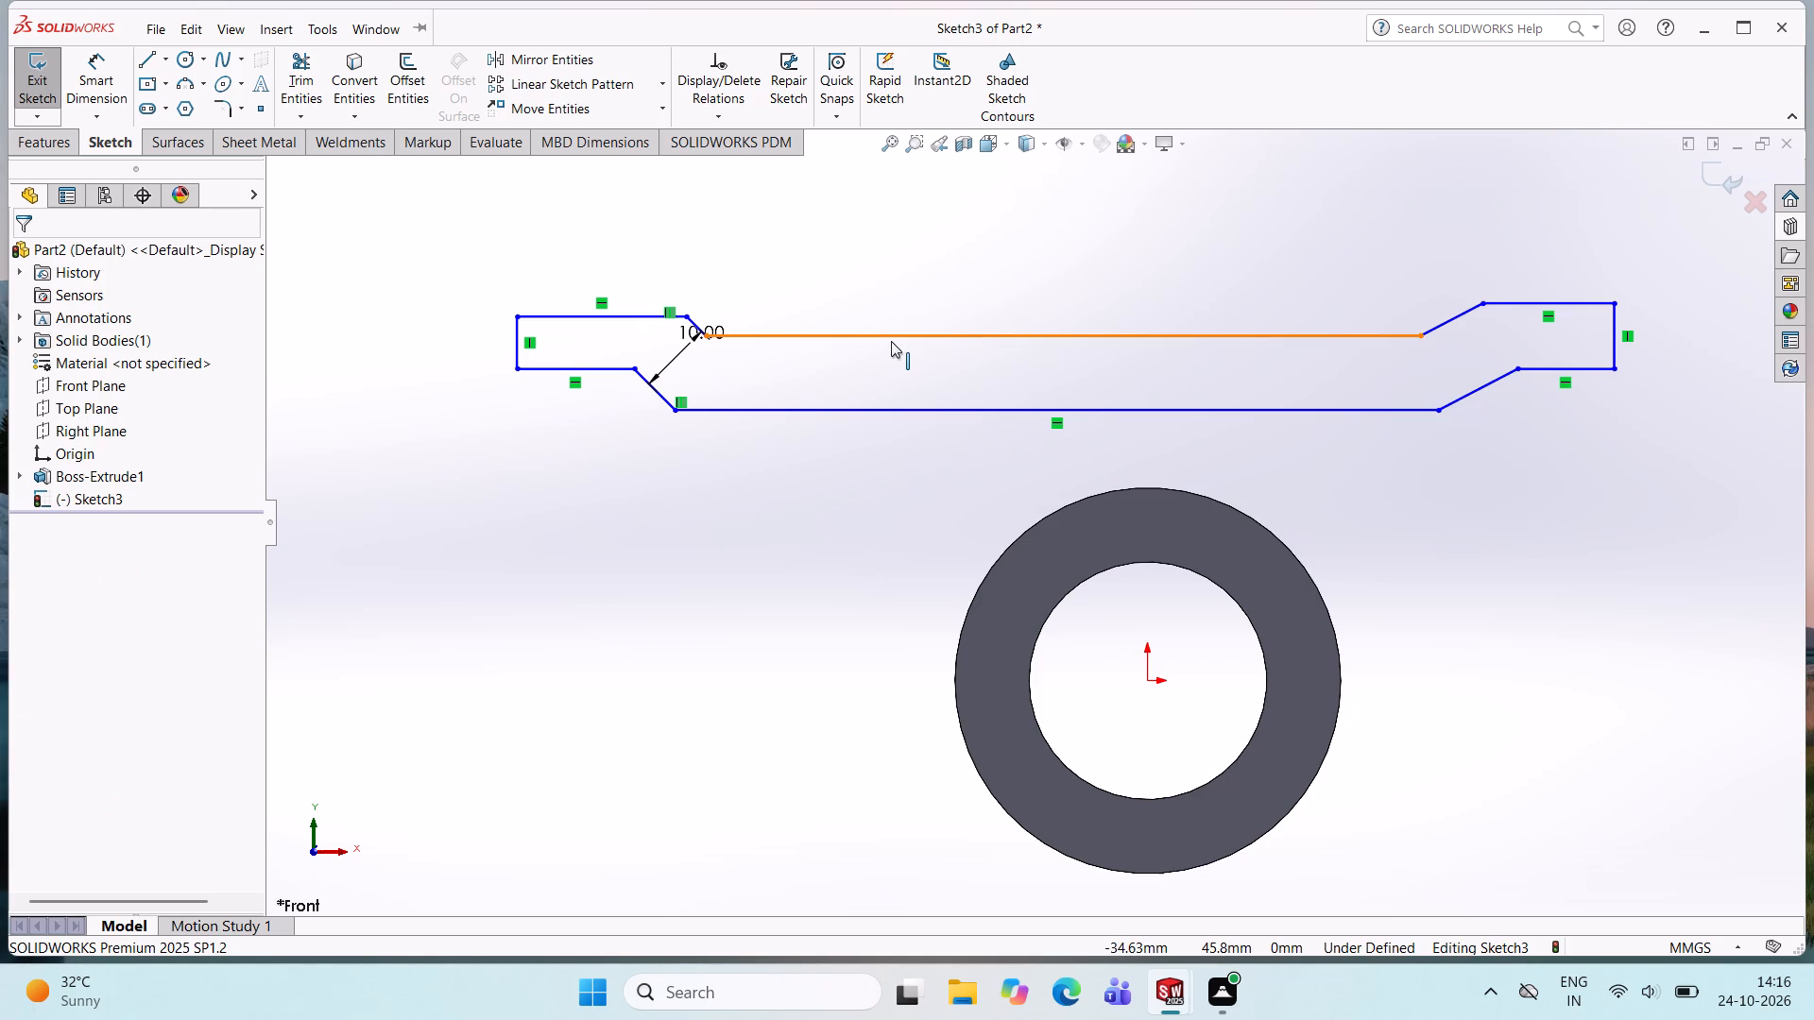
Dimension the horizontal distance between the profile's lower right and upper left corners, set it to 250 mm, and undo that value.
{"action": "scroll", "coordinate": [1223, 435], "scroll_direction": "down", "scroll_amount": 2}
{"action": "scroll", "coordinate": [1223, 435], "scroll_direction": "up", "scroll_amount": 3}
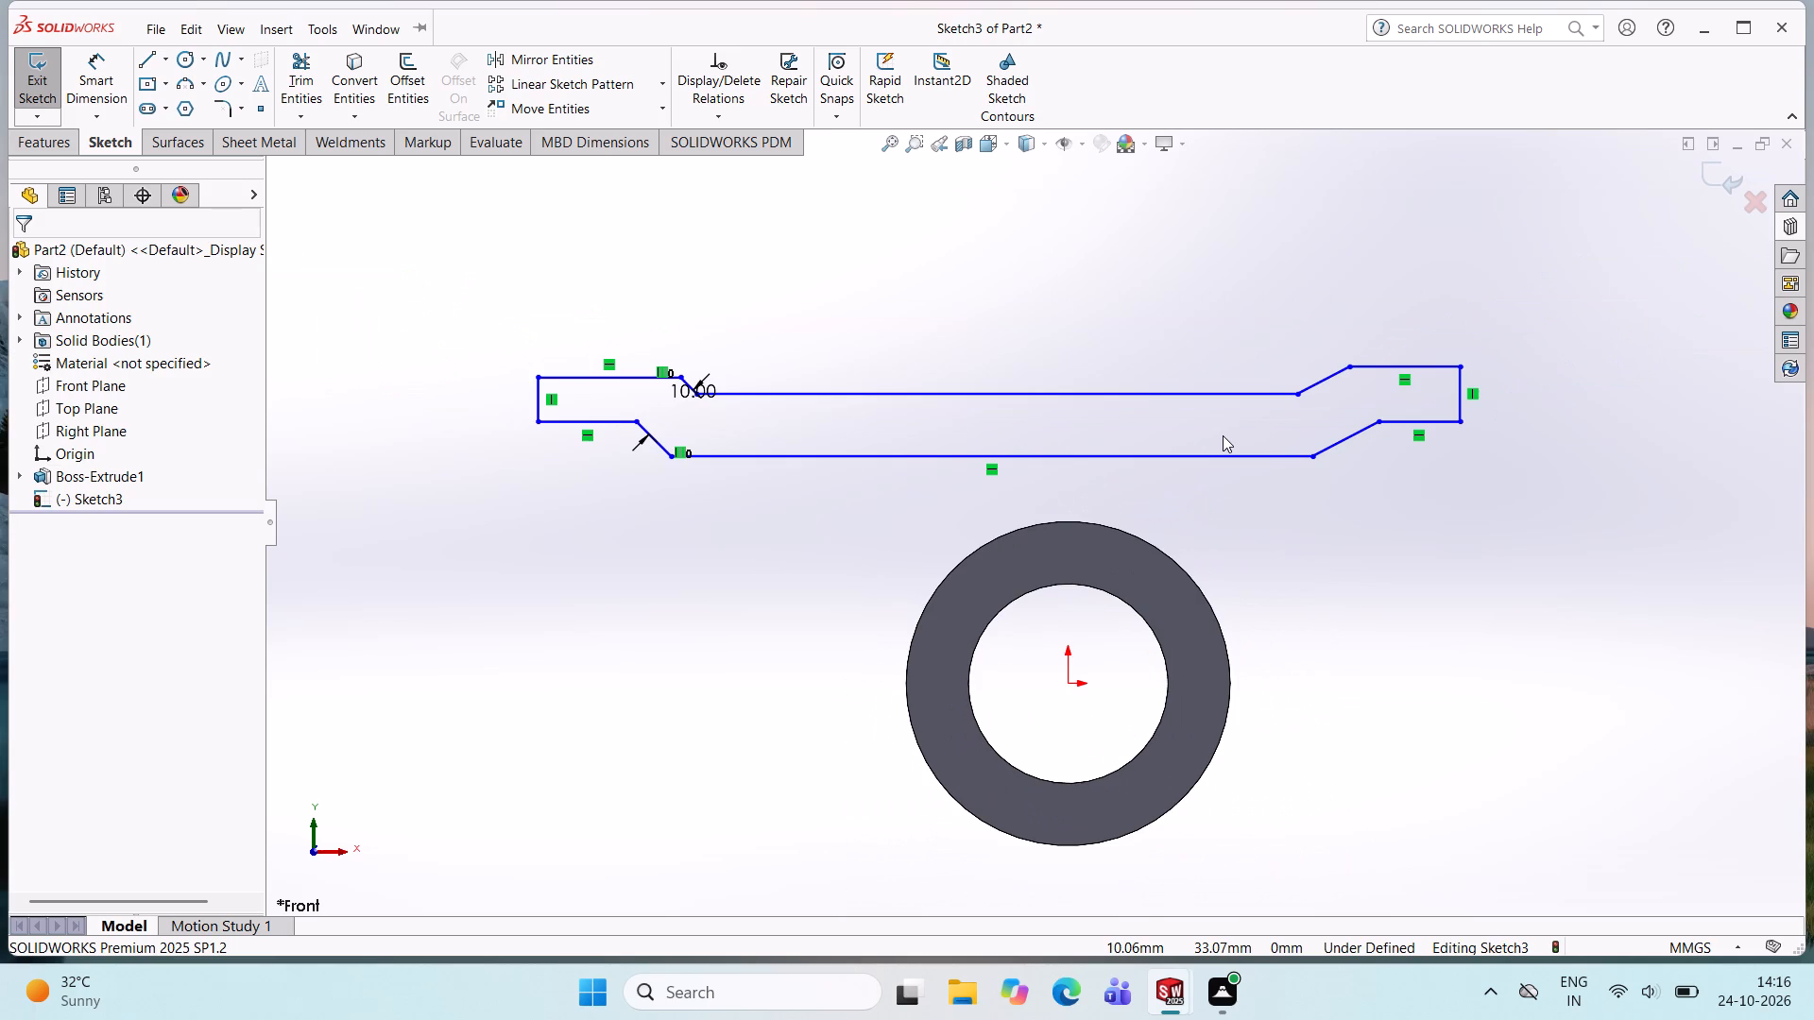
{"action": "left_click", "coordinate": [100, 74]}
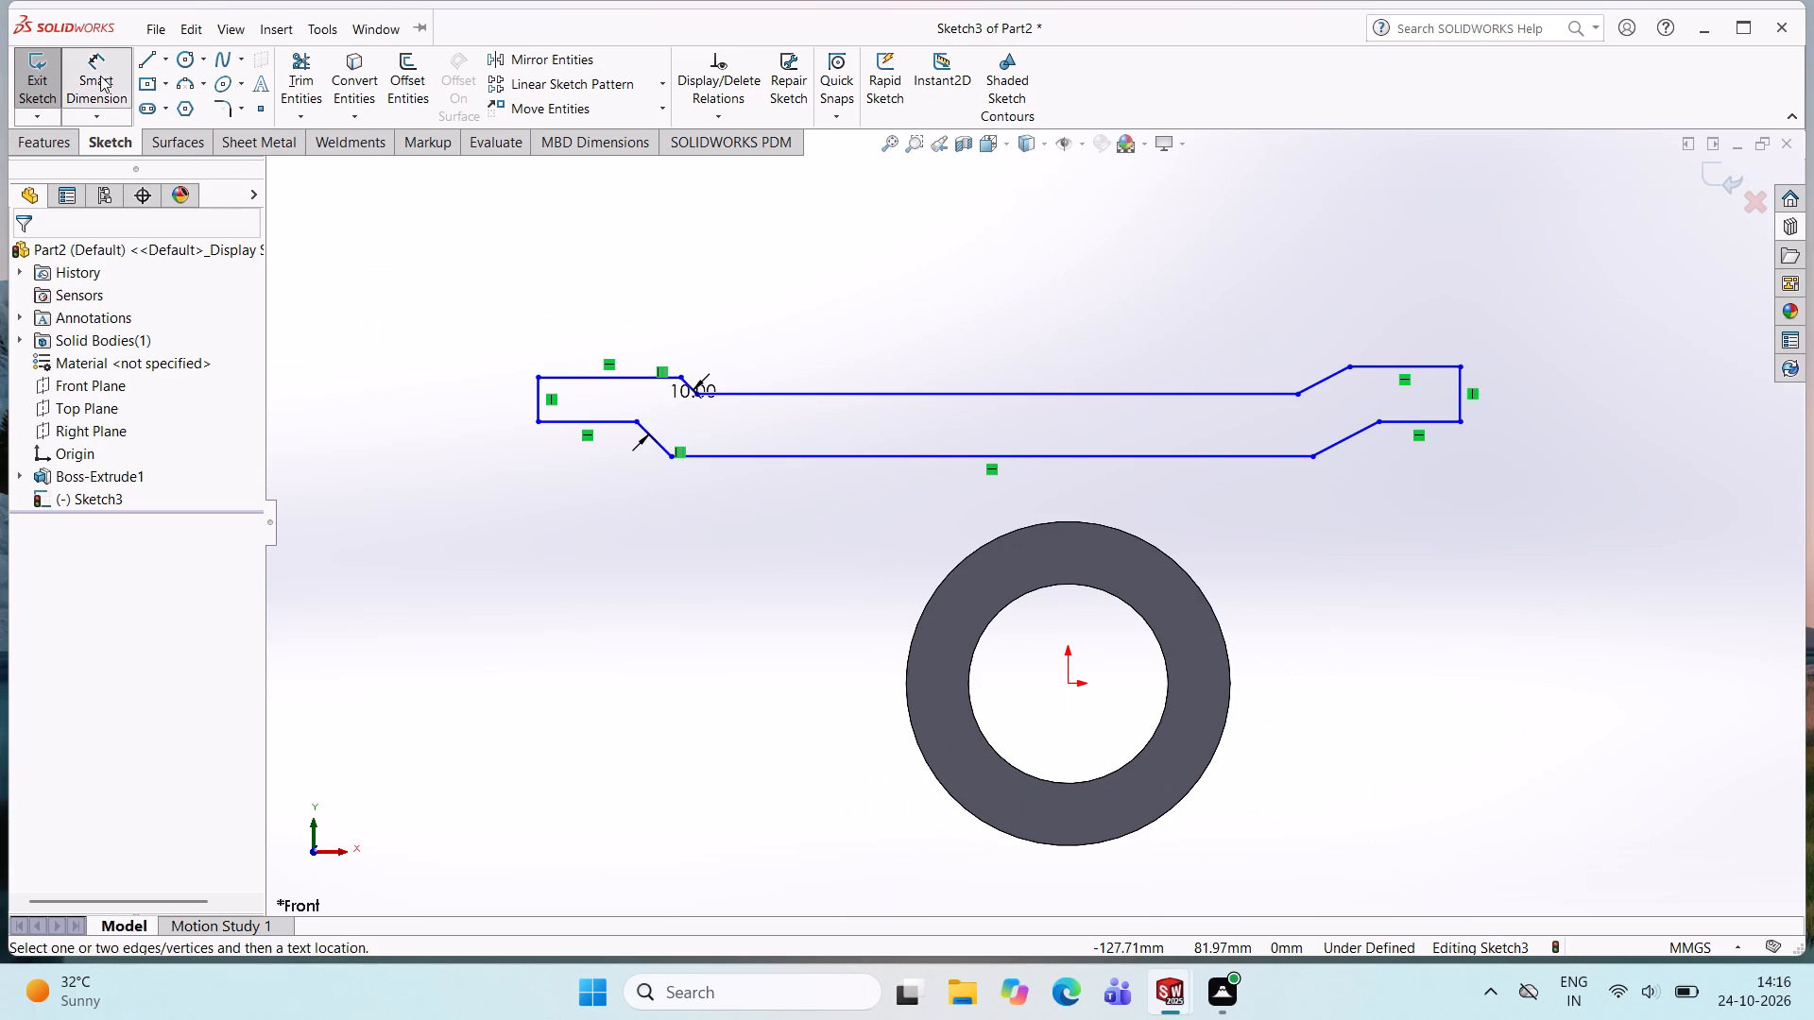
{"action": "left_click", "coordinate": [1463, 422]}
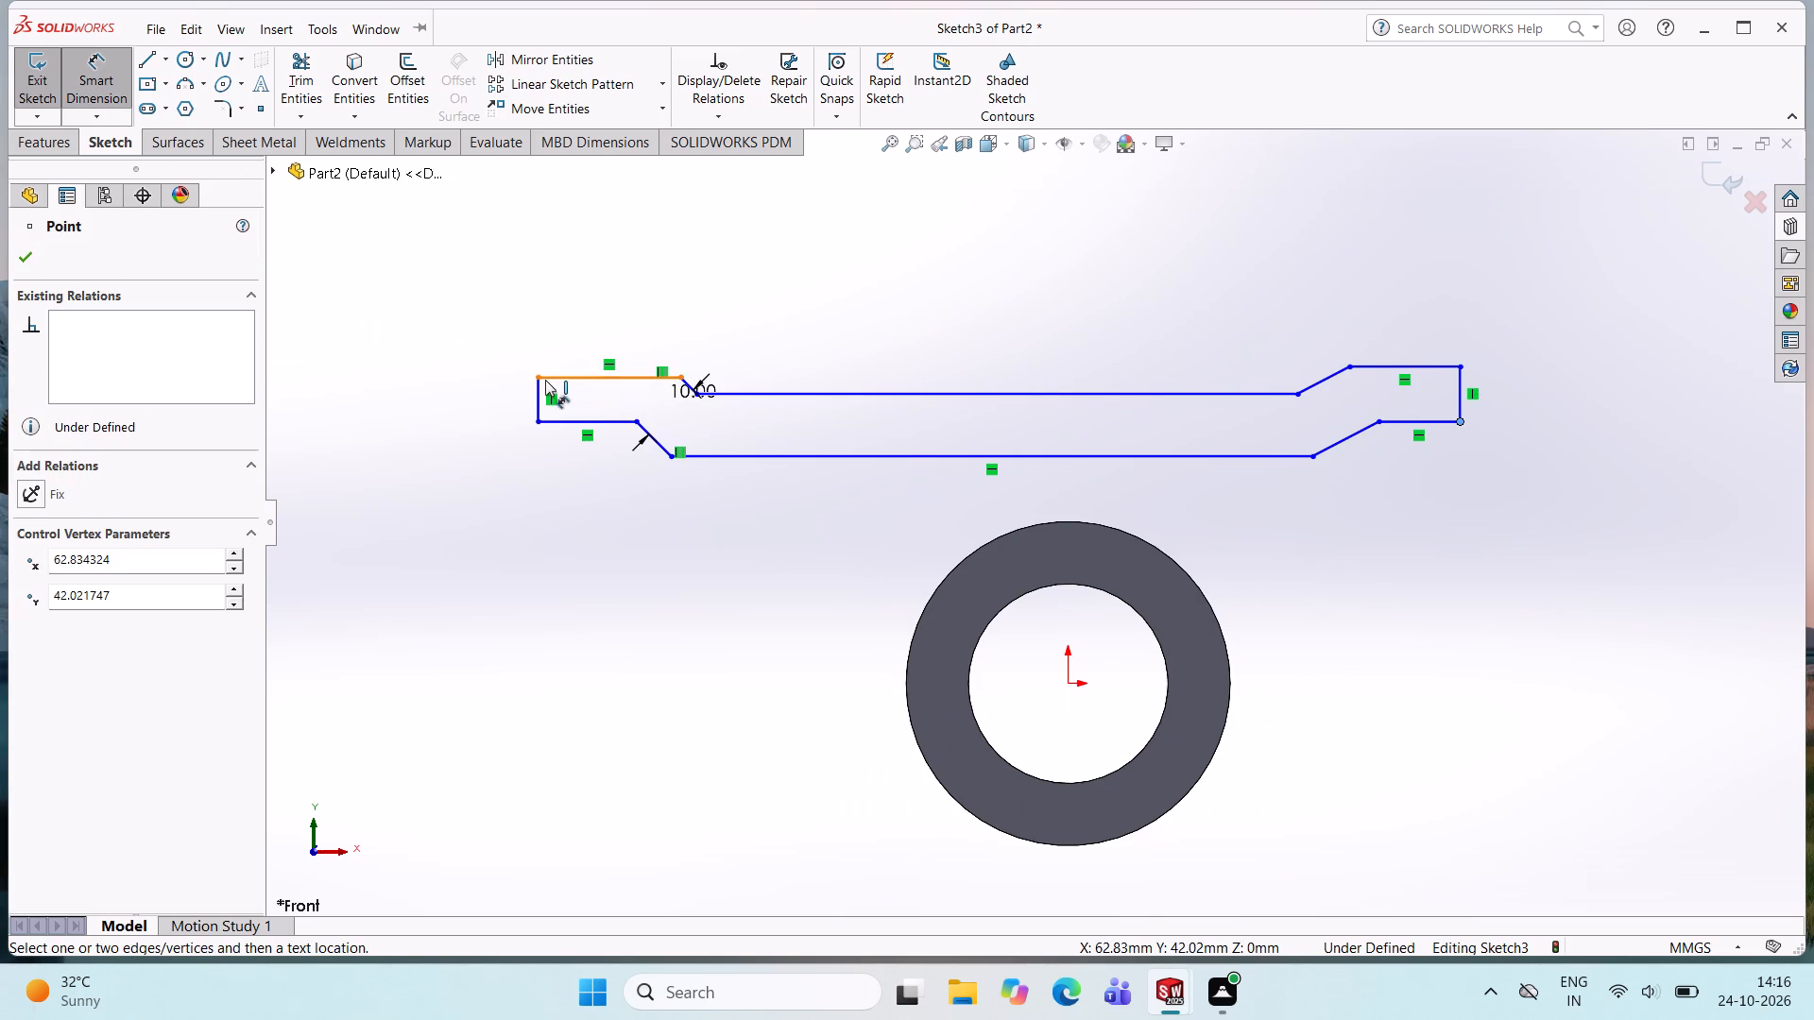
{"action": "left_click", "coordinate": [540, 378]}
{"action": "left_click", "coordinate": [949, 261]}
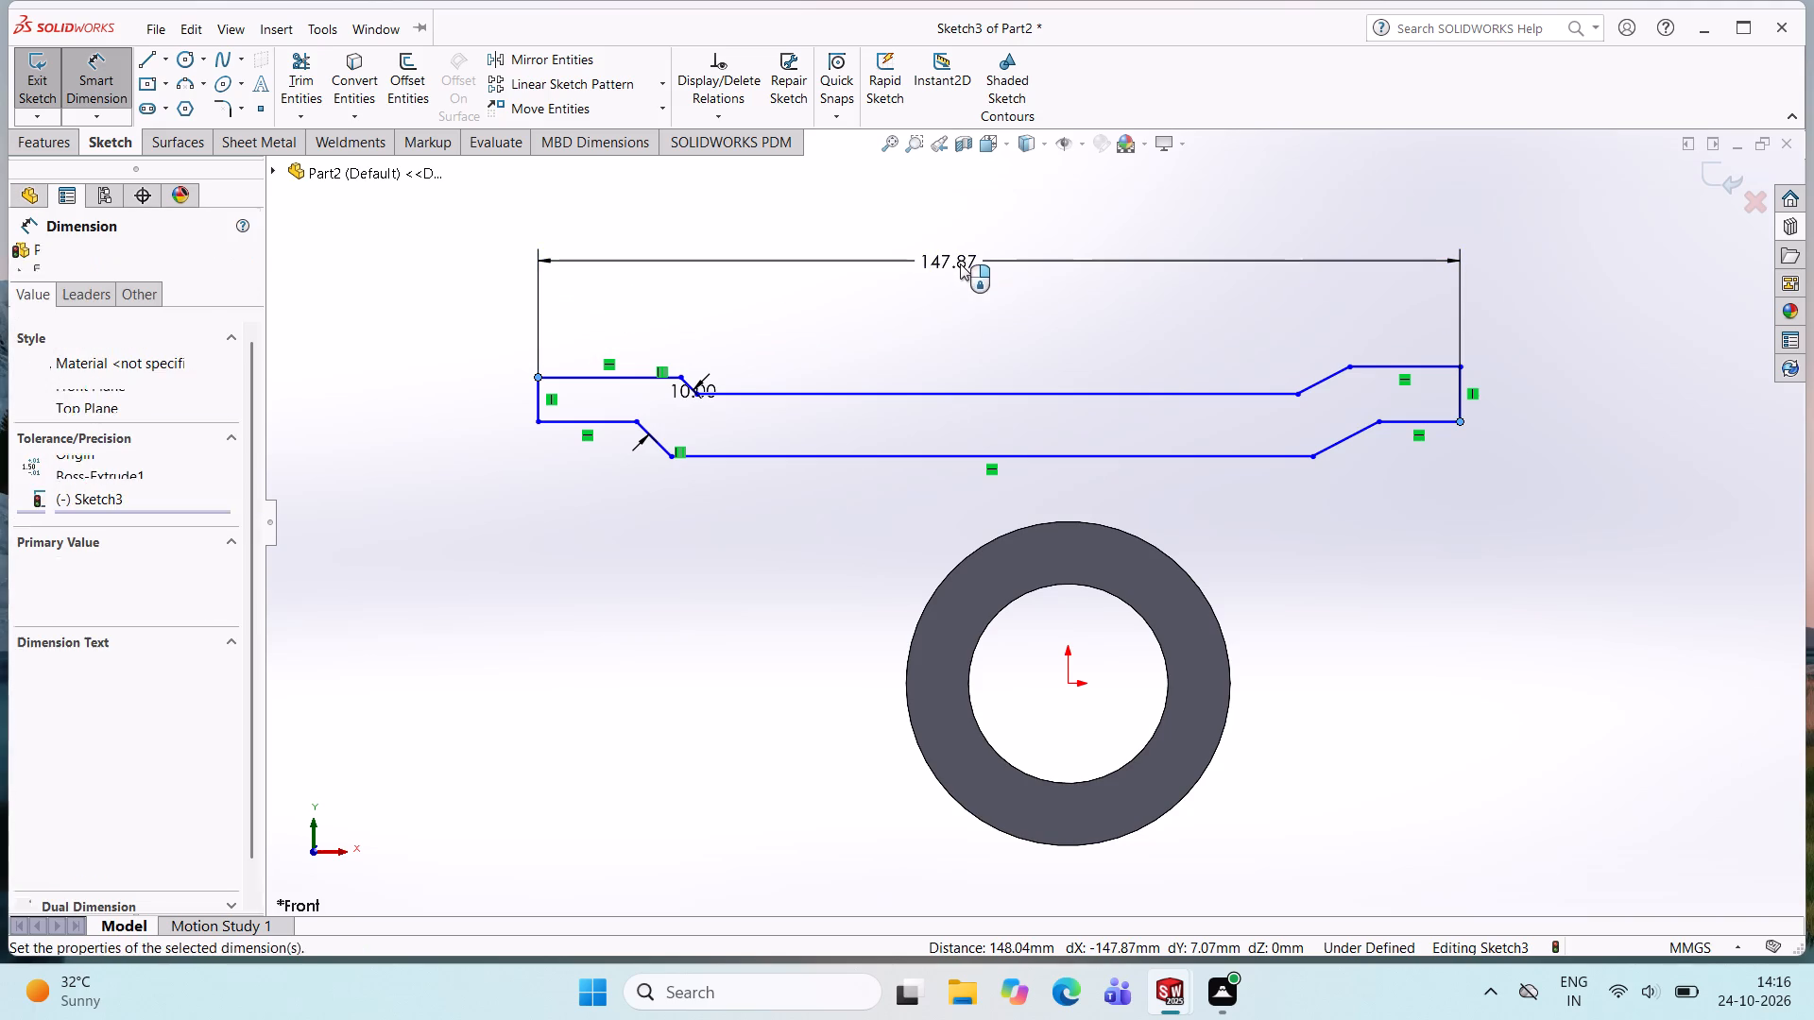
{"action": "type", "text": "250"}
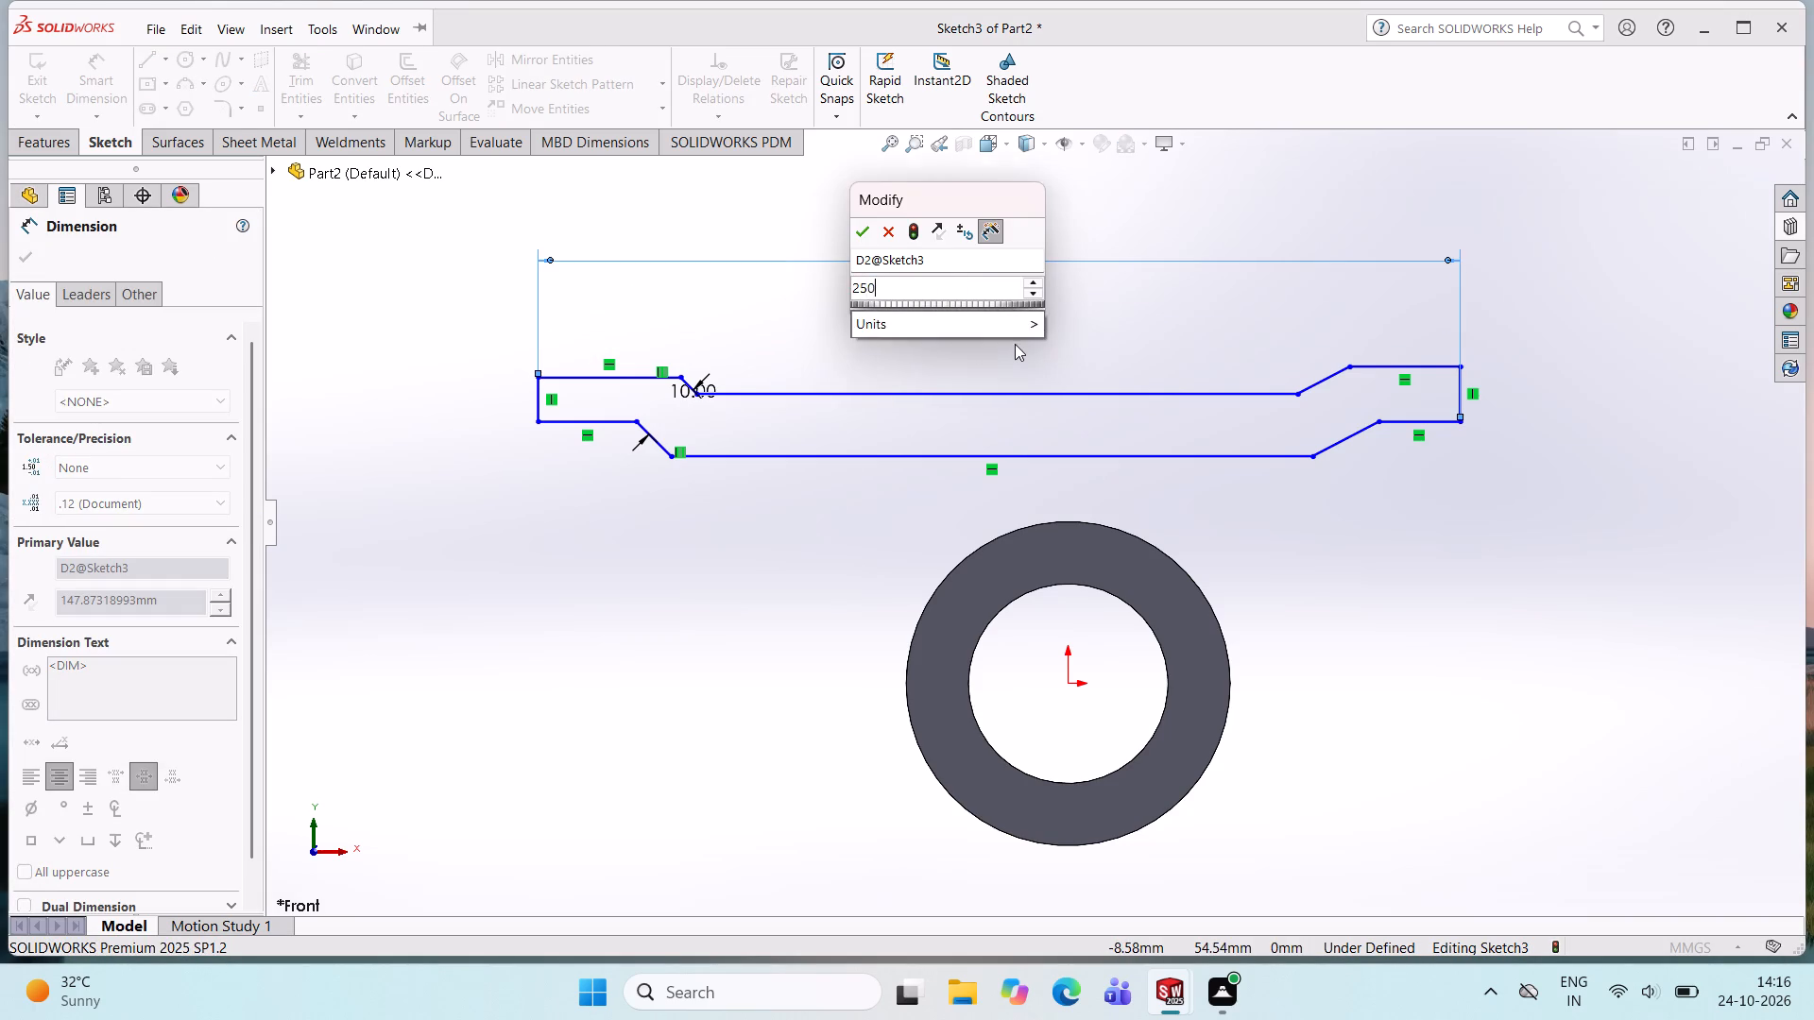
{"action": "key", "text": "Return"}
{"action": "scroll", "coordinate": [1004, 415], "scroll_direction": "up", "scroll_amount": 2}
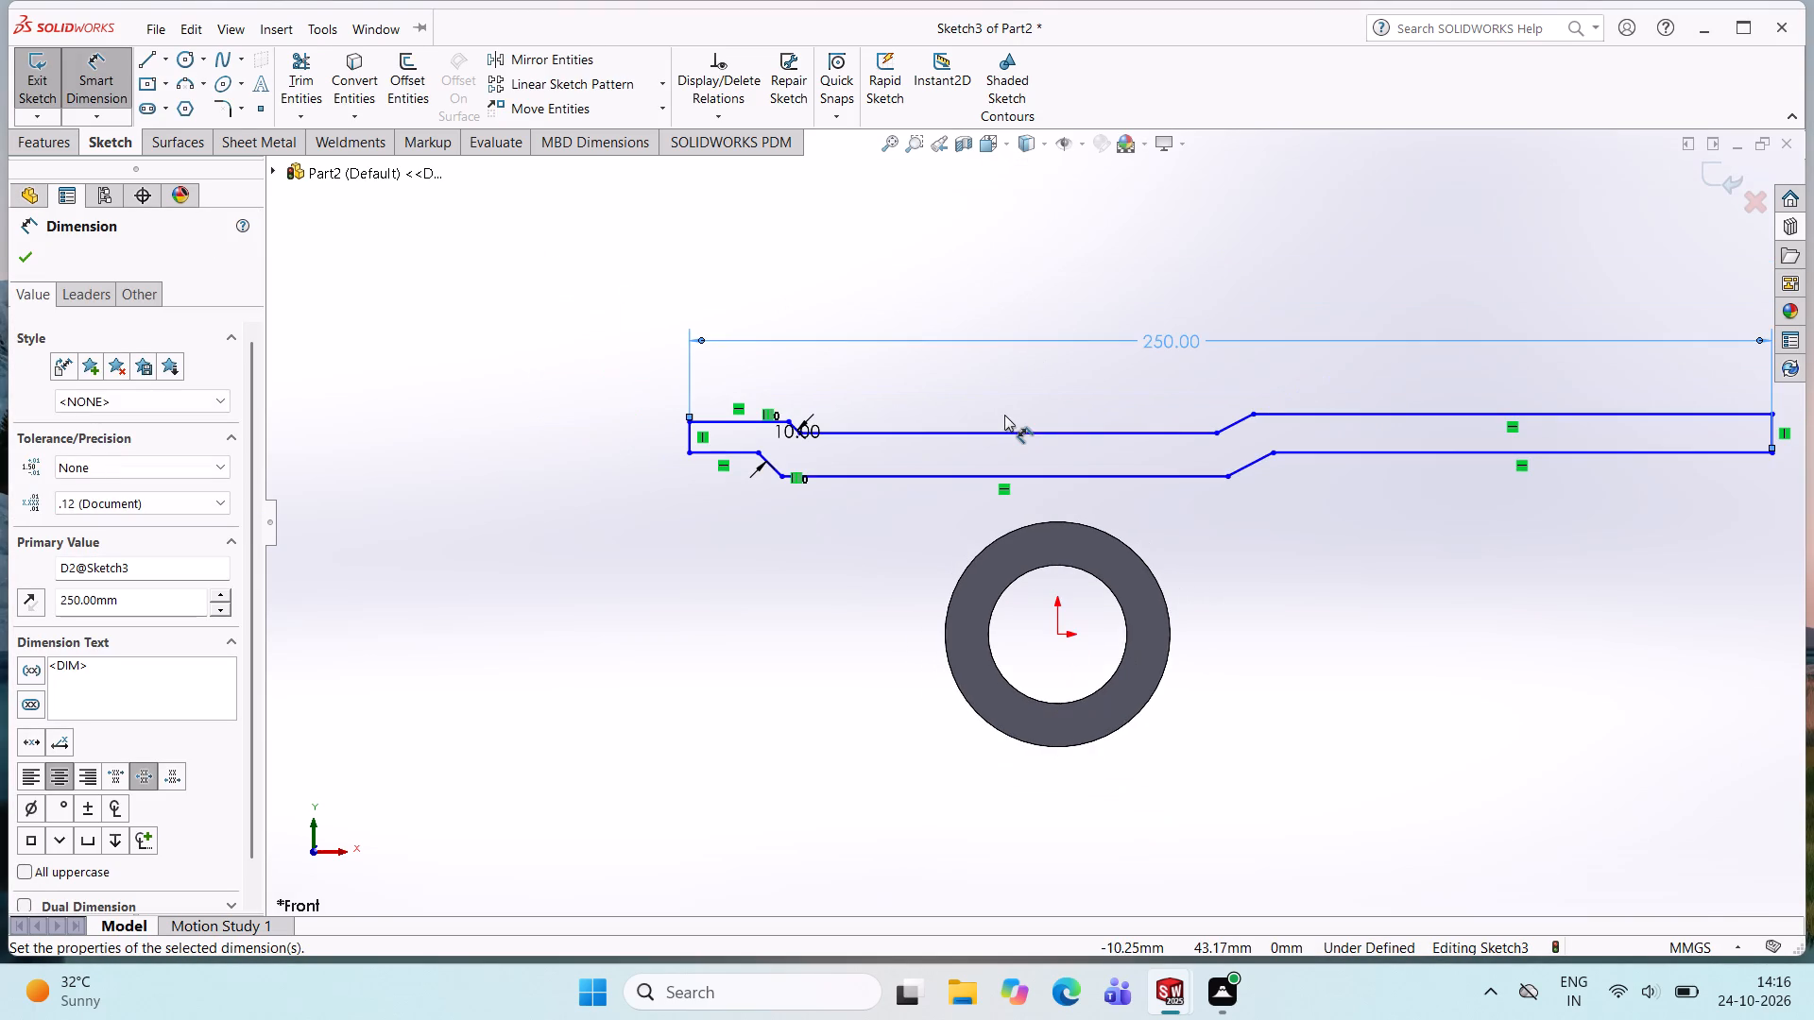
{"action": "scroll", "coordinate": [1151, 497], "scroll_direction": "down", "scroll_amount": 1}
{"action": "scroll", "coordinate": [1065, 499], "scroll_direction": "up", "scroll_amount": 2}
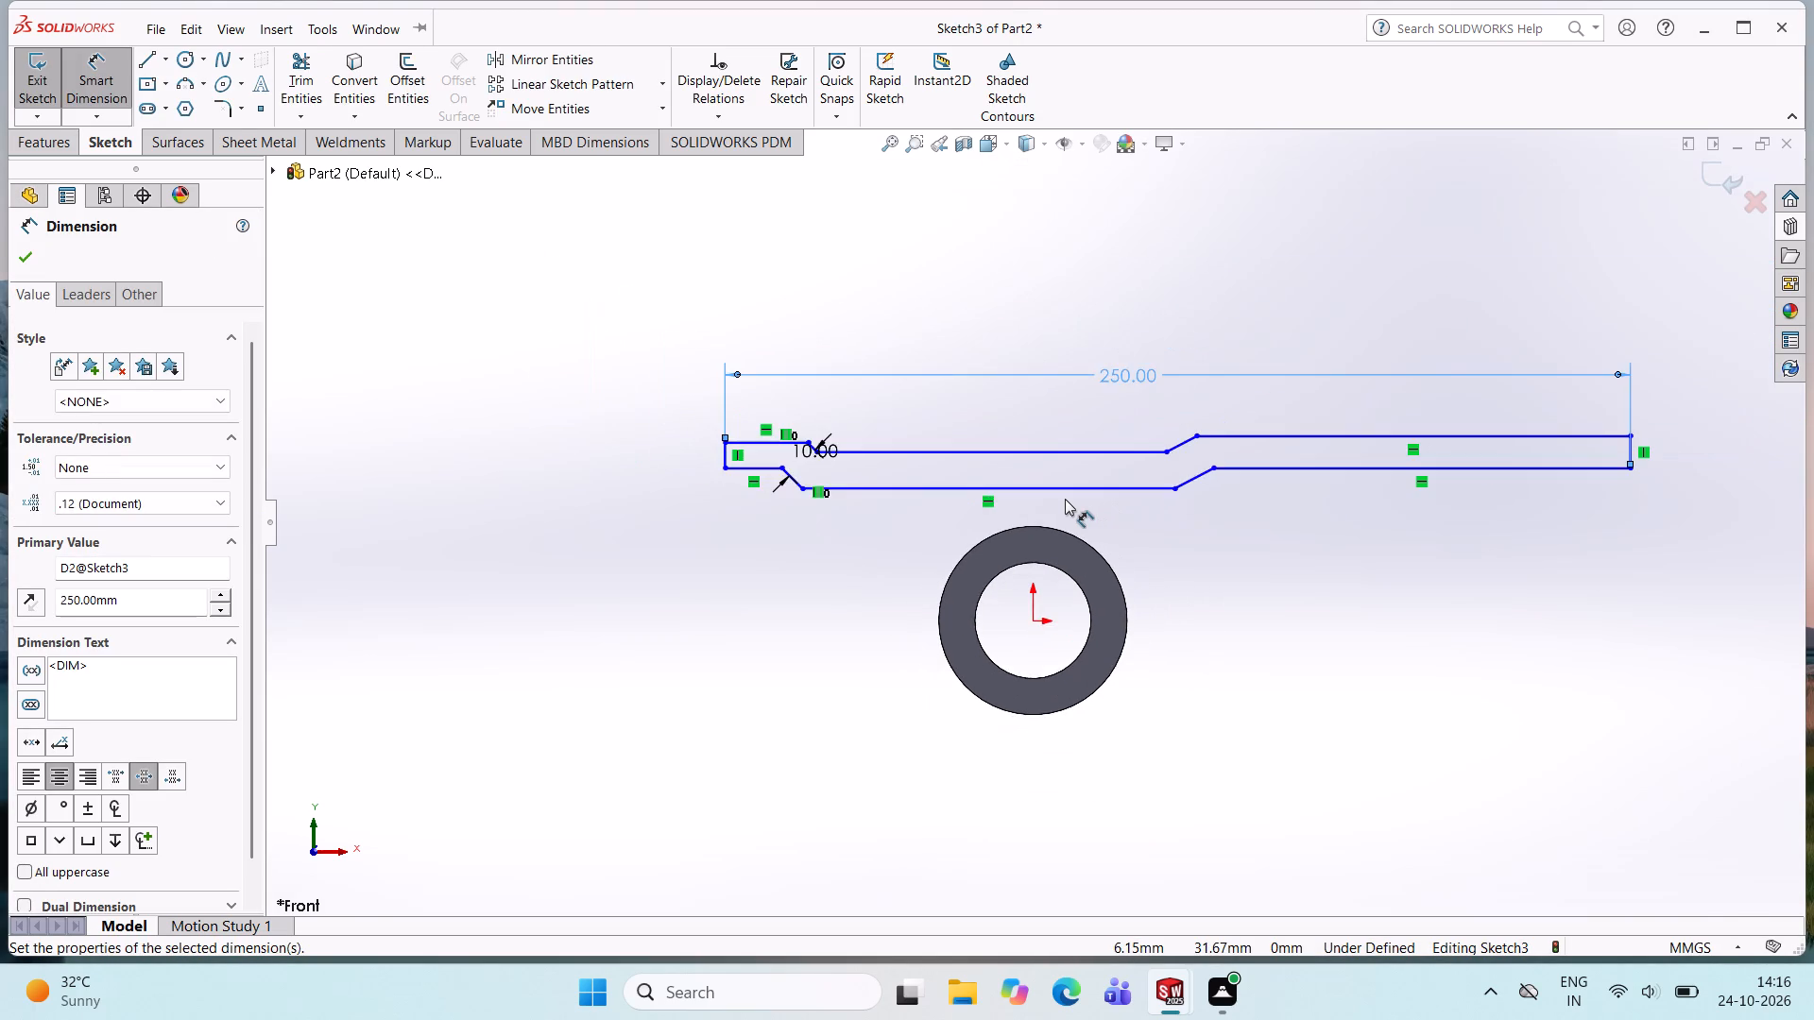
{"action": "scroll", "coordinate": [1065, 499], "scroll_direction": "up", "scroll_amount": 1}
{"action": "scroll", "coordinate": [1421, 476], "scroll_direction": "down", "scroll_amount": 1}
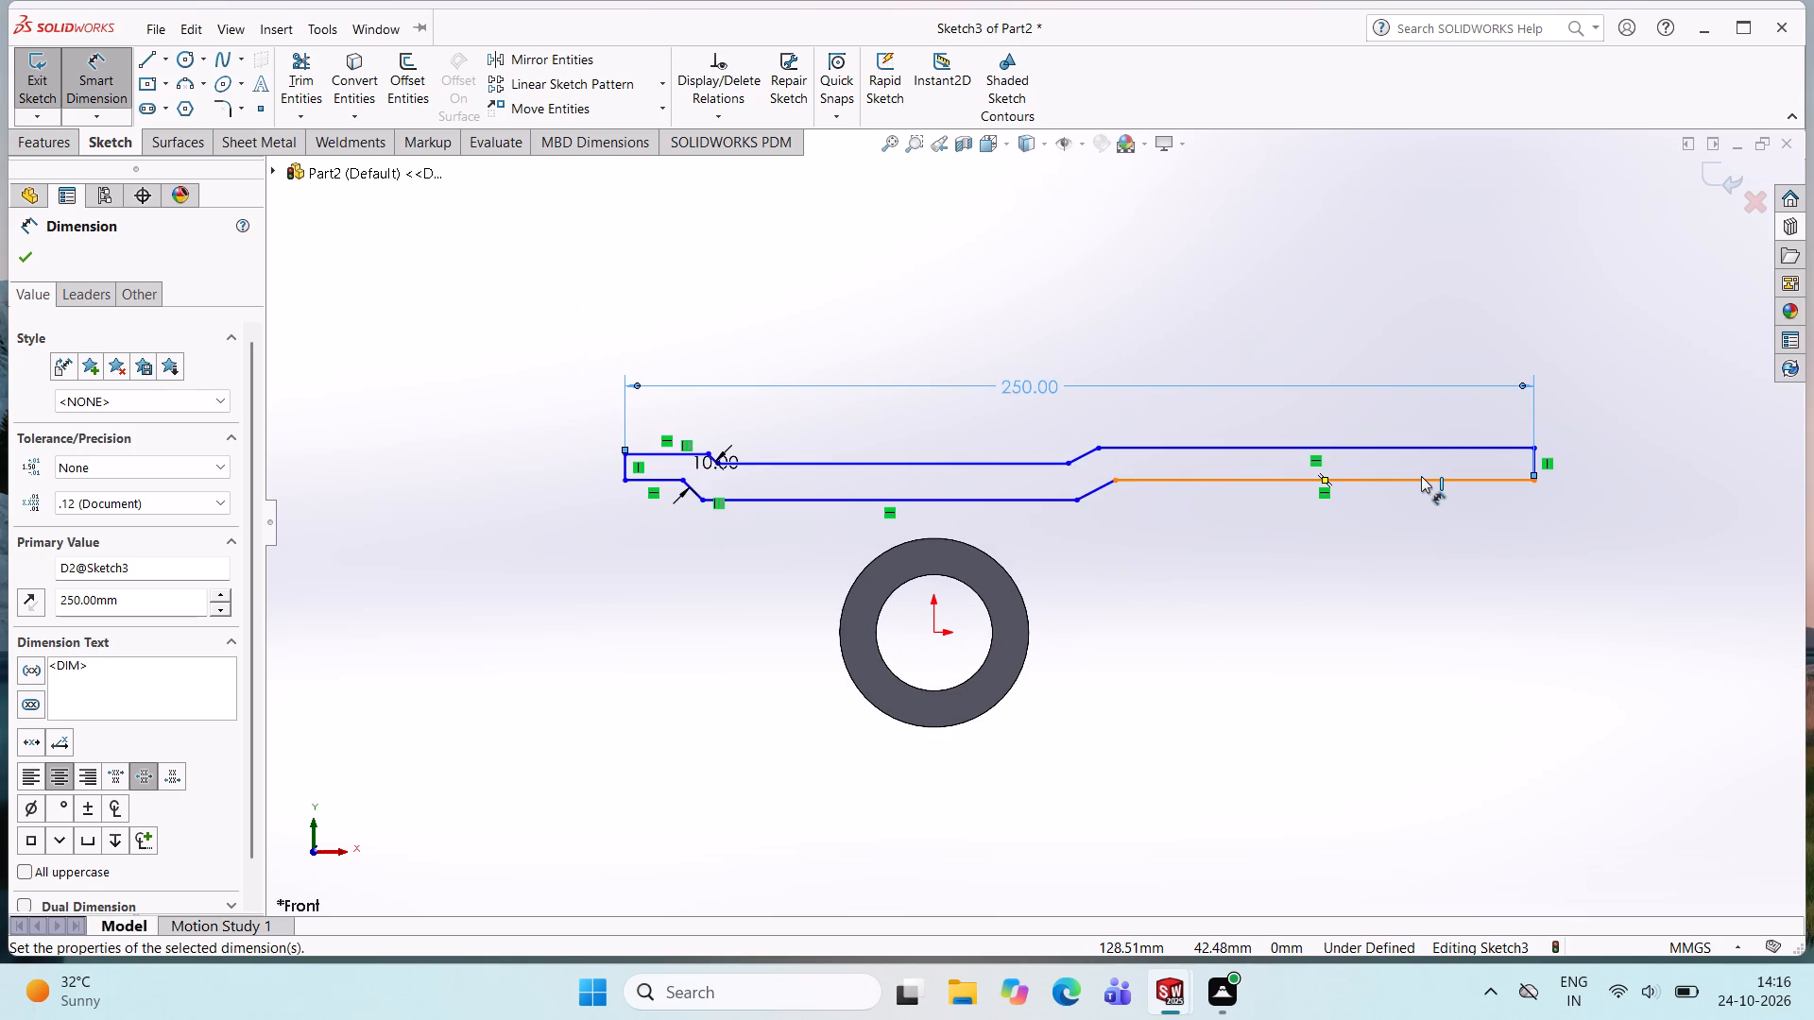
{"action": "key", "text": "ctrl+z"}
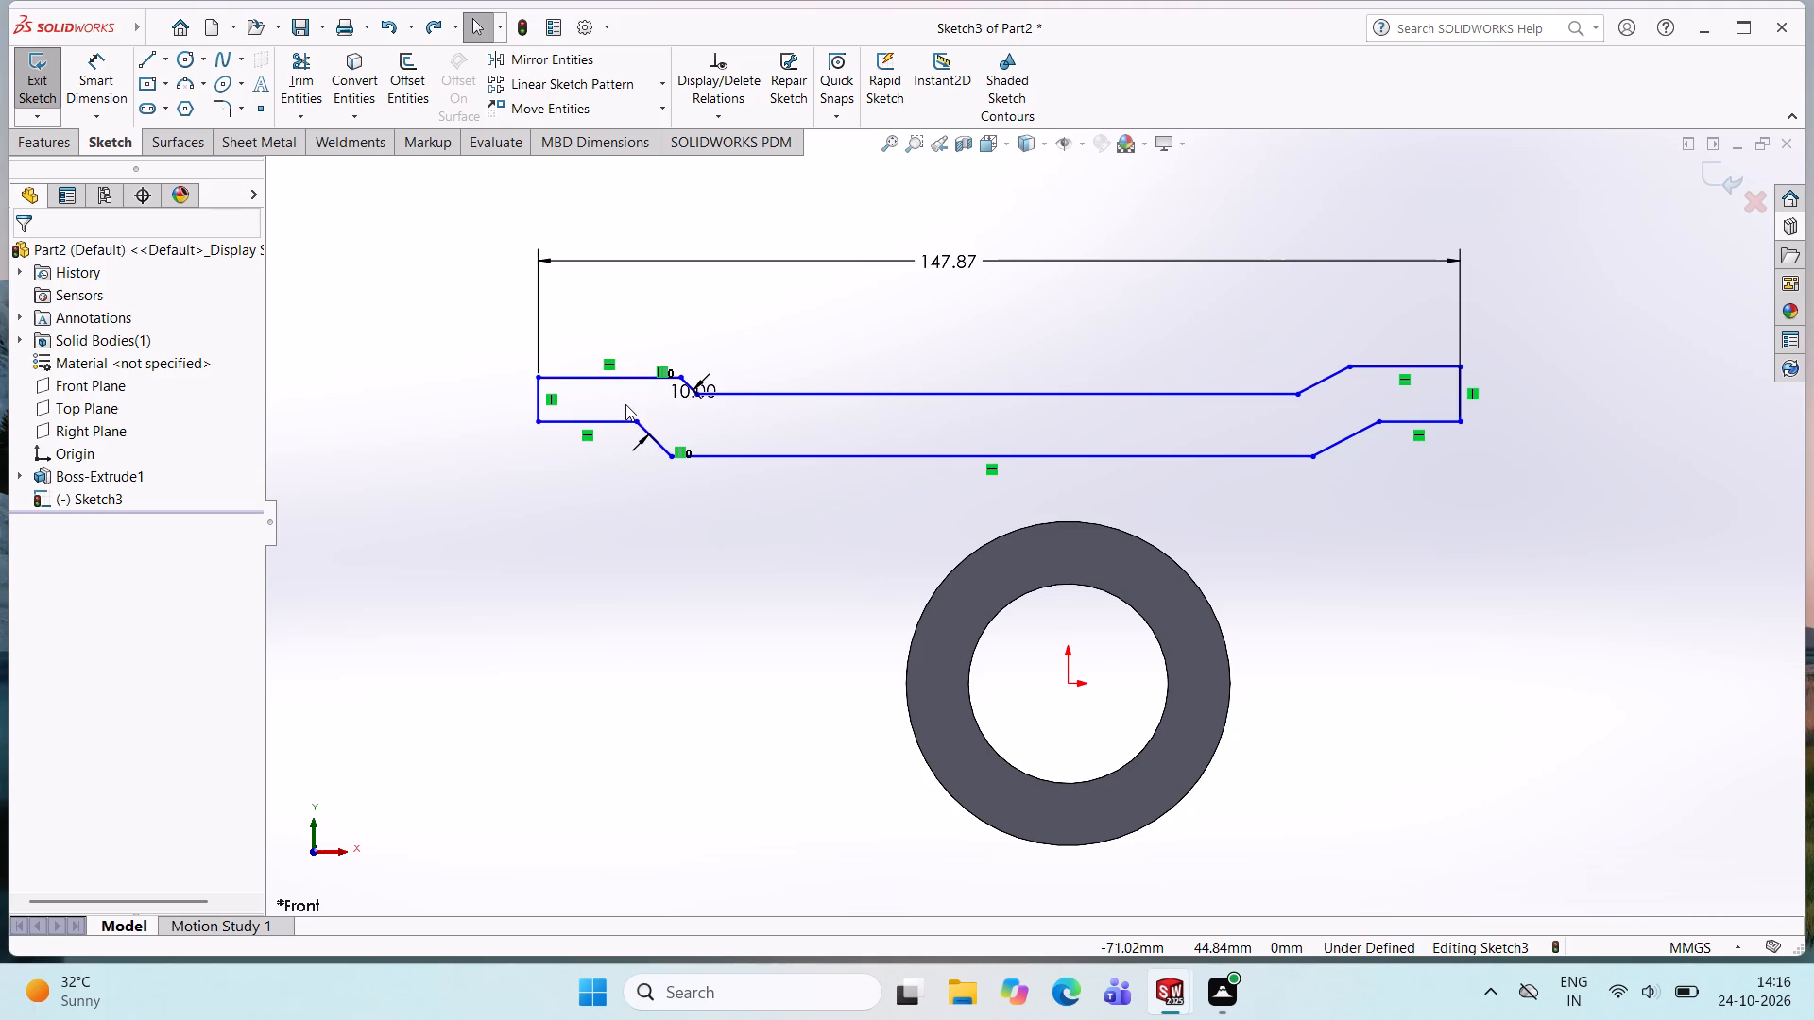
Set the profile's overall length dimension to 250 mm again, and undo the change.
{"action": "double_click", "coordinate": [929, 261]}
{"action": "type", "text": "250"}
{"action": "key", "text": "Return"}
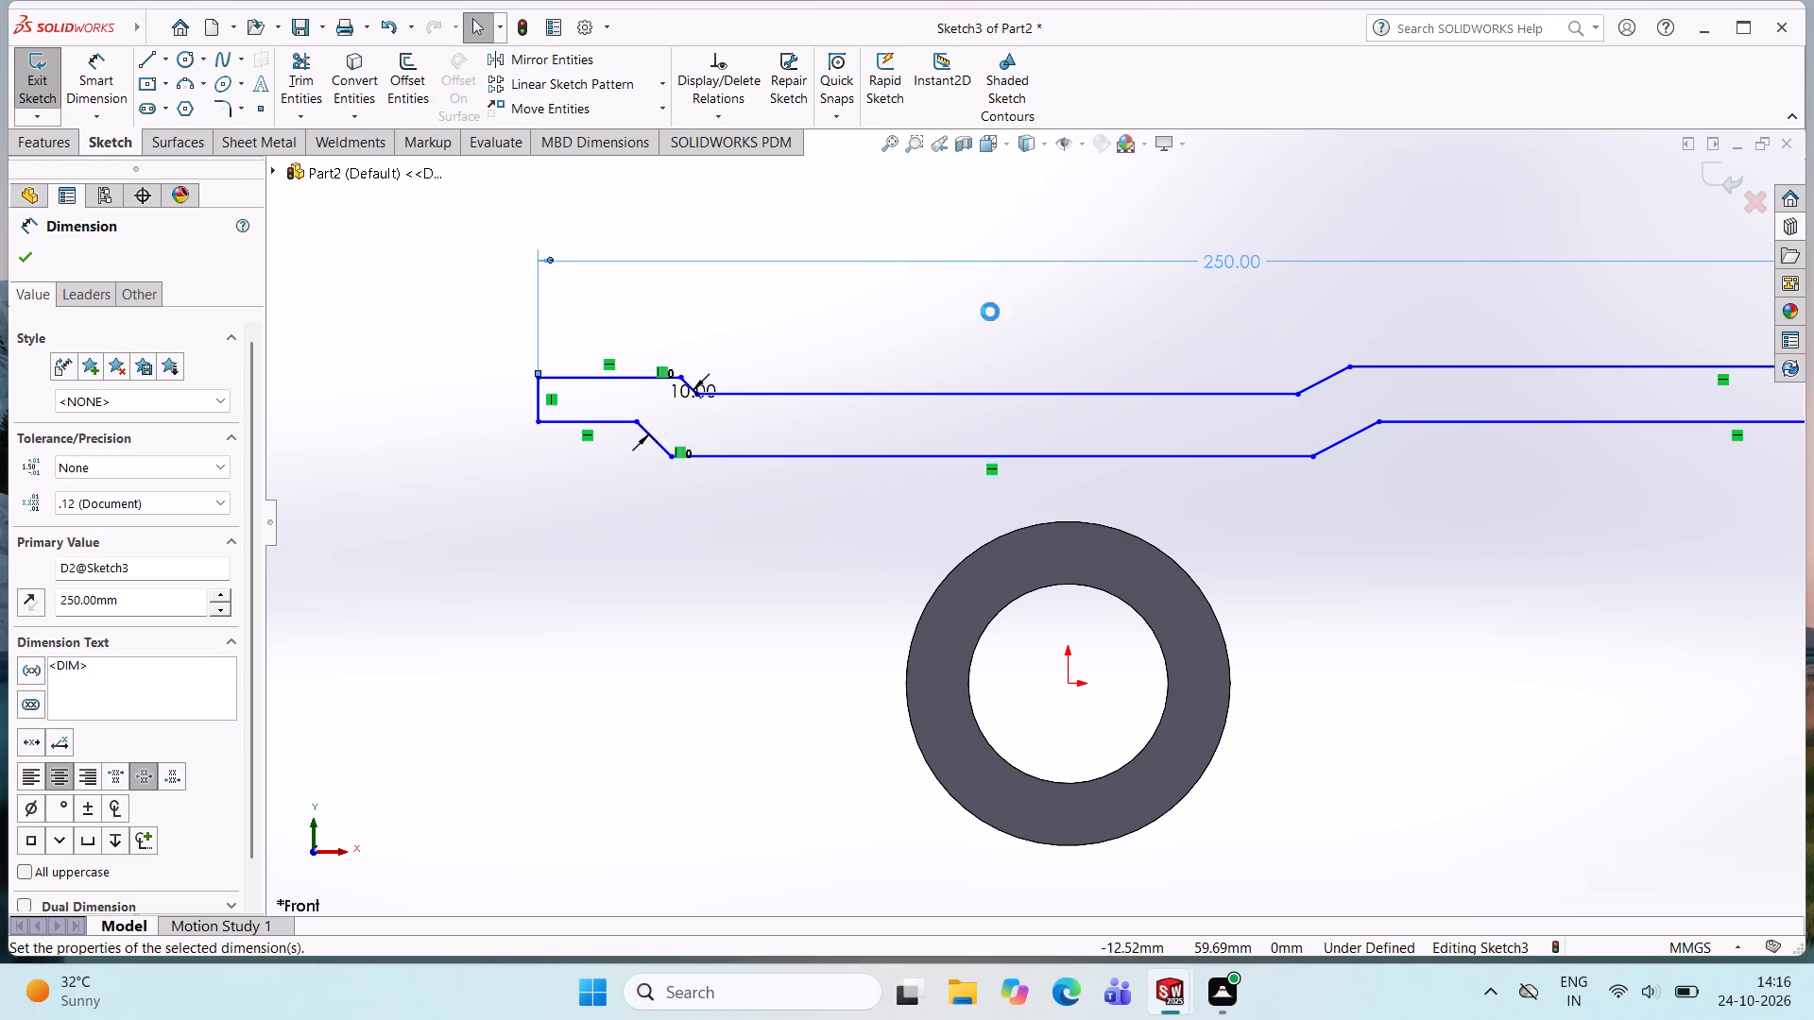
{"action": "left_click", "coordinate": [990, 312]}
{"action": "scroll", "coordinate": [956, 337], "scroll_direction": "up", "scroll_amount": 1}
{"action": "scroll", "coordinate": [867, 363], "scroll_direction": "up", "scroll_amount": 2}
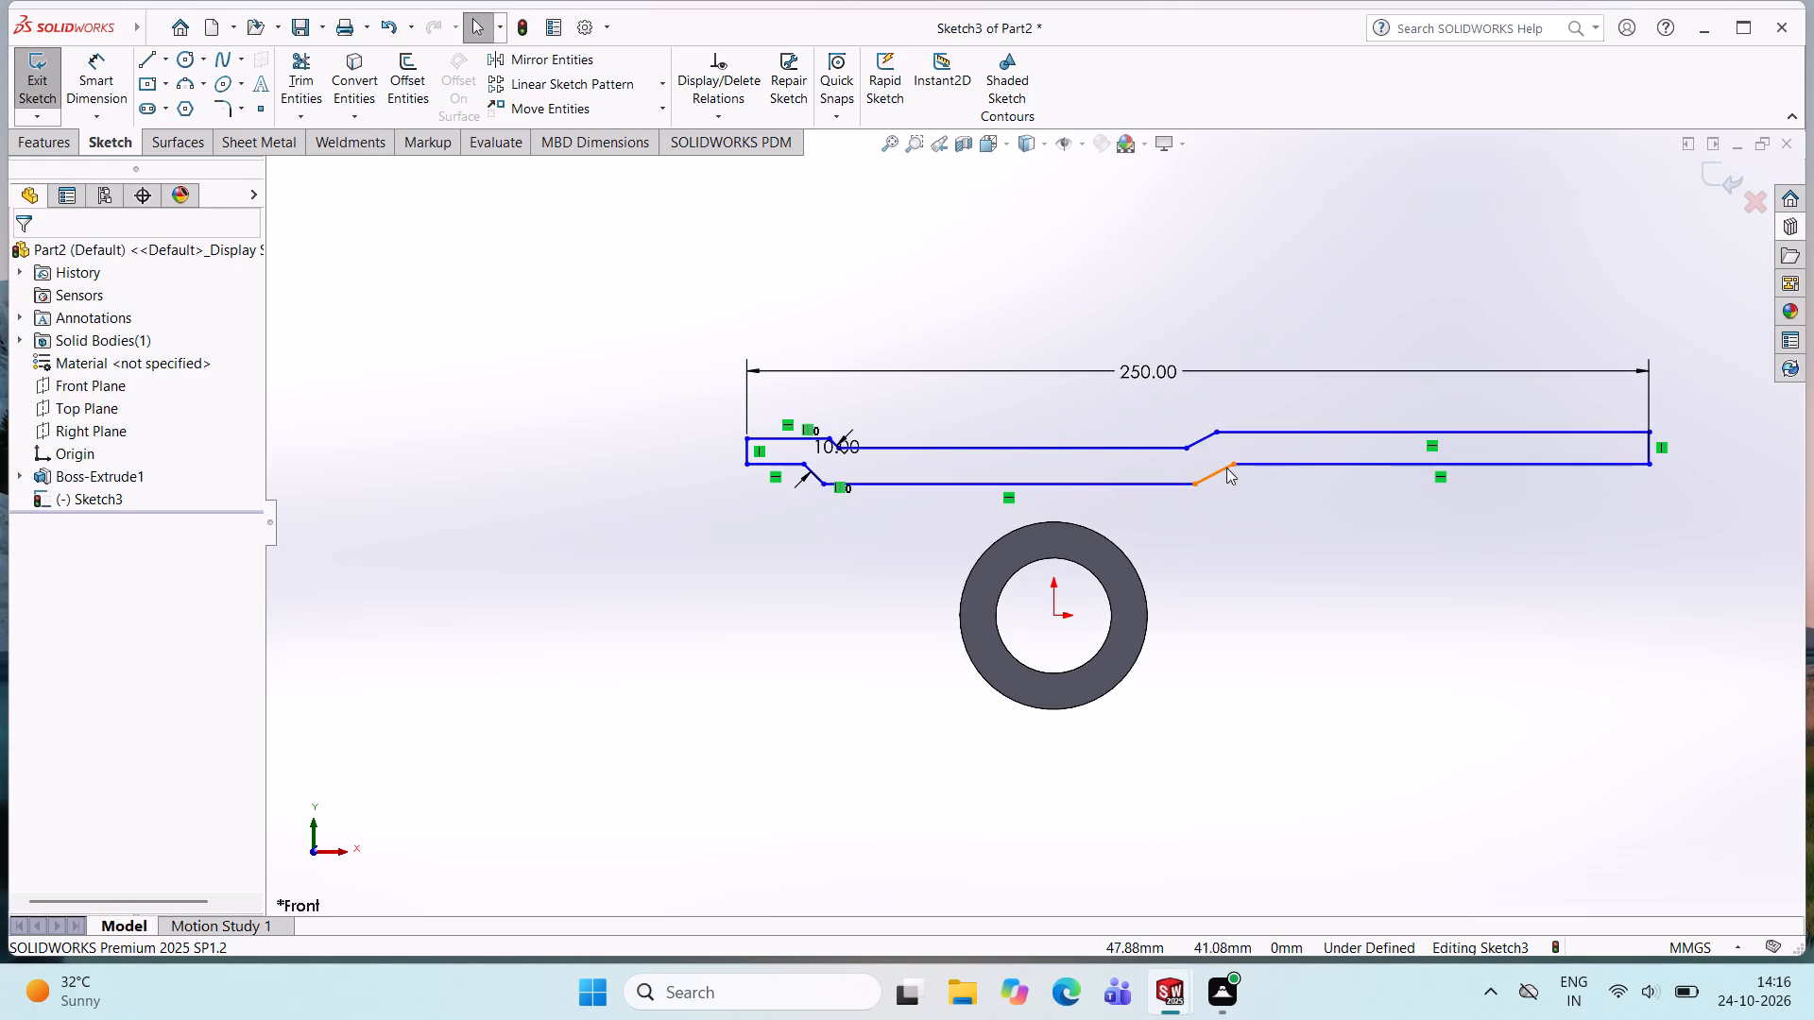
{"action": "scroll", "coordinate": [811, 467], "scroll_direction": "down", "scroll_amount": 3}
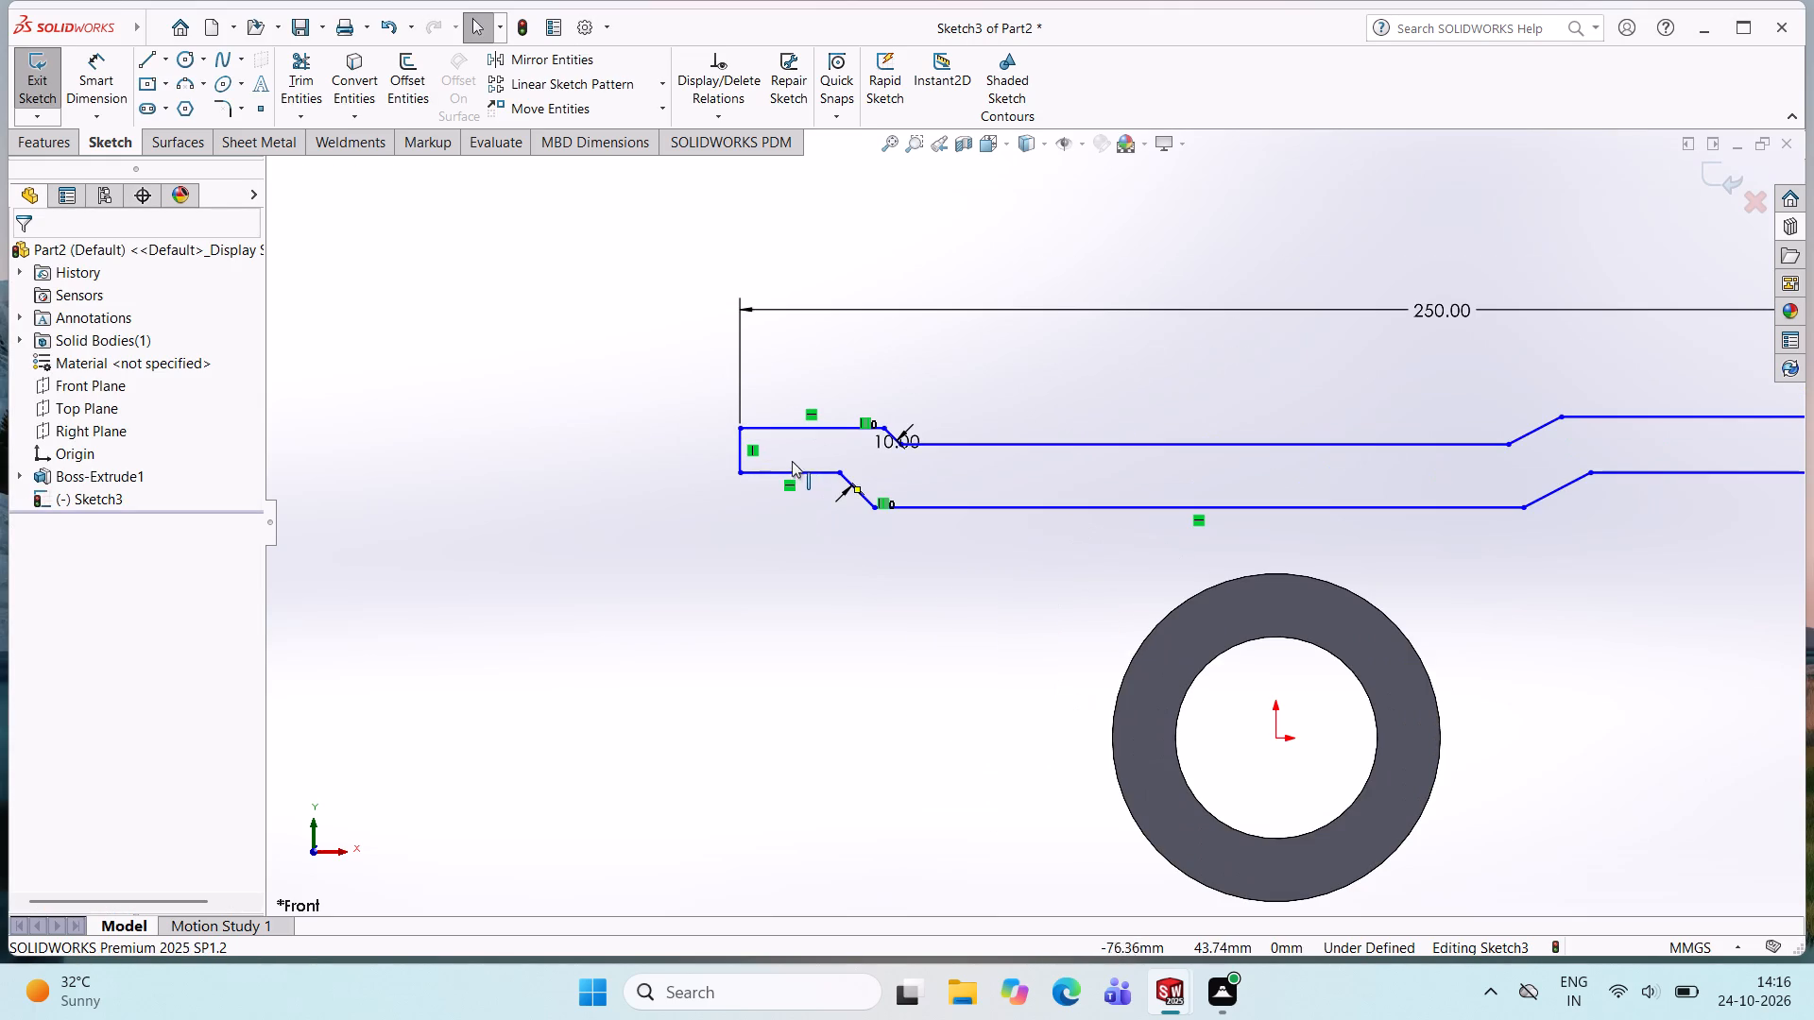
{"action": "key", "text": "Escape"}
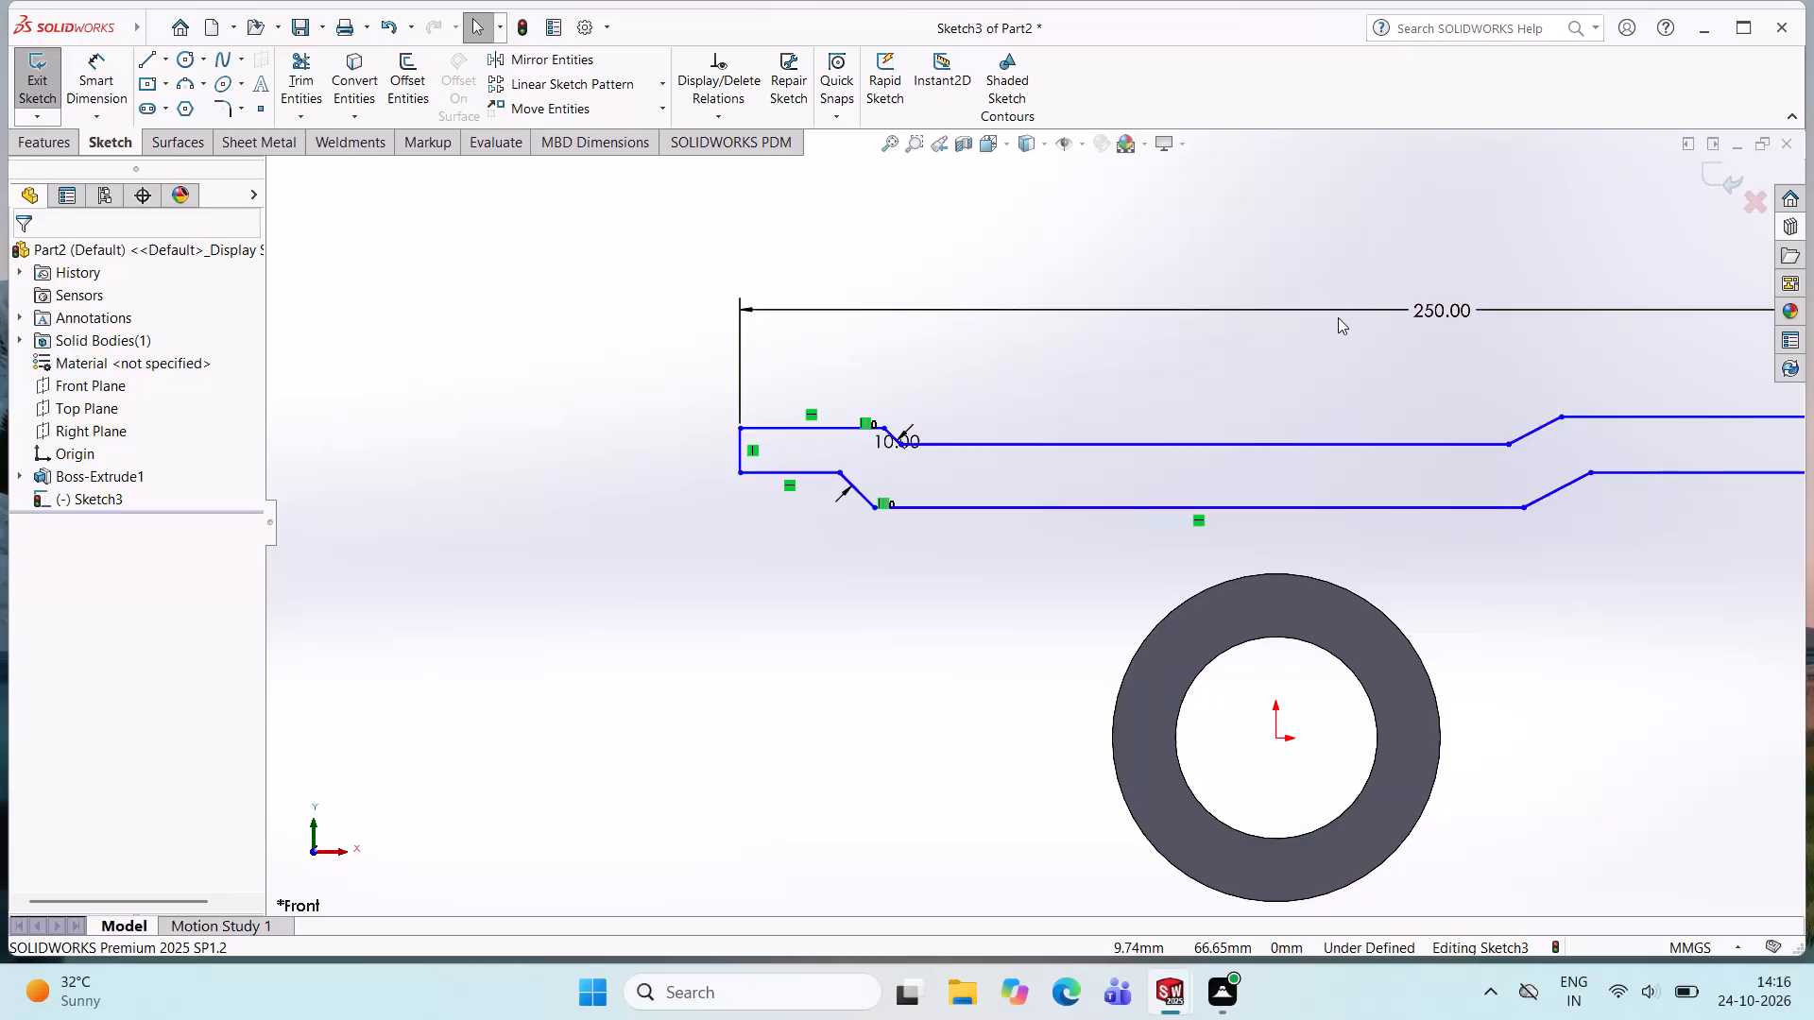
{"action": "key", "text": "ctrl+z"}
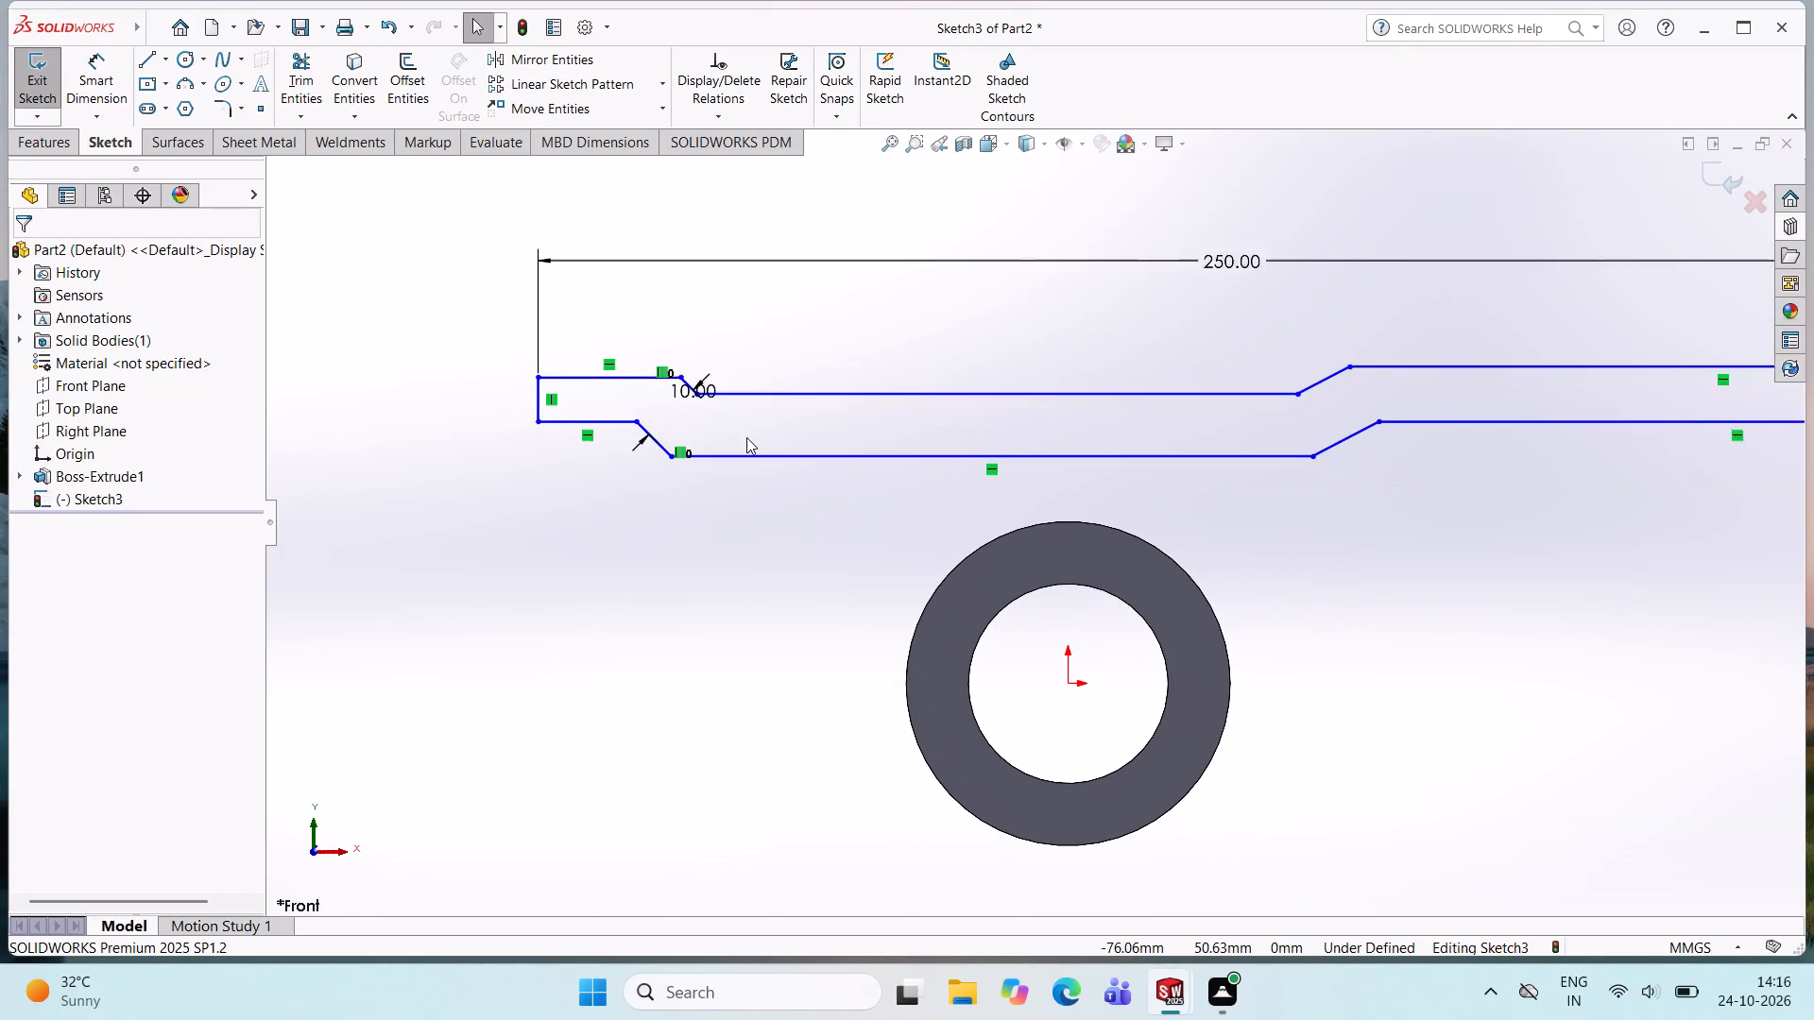
Delete the relations at the profile's left end: both short lines' horizontals, the end line's vertical, and the chain's offset relation.
{"action": "left_click", "coordinate": [604, 366]}
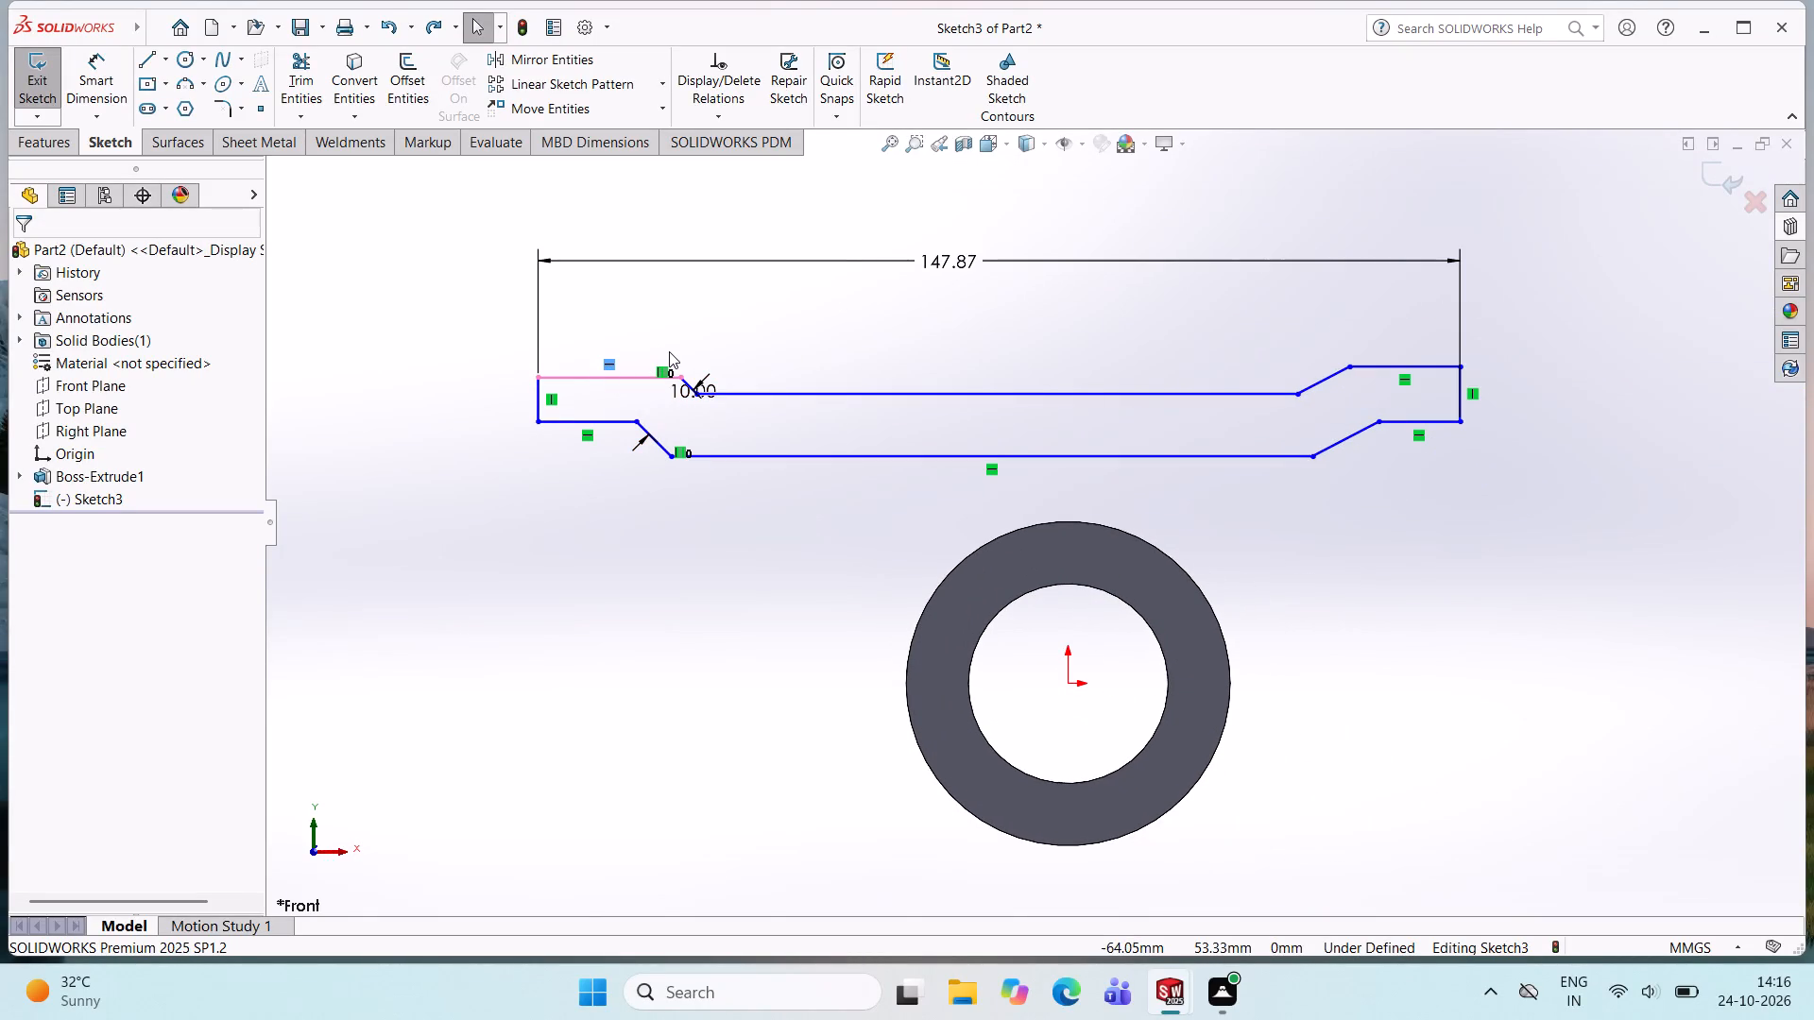
{"action": "key", "text": "Delete"}
{"action": "left_click", "coordinate": [556, 402]}
{"action": "key", "text": "Delete"}
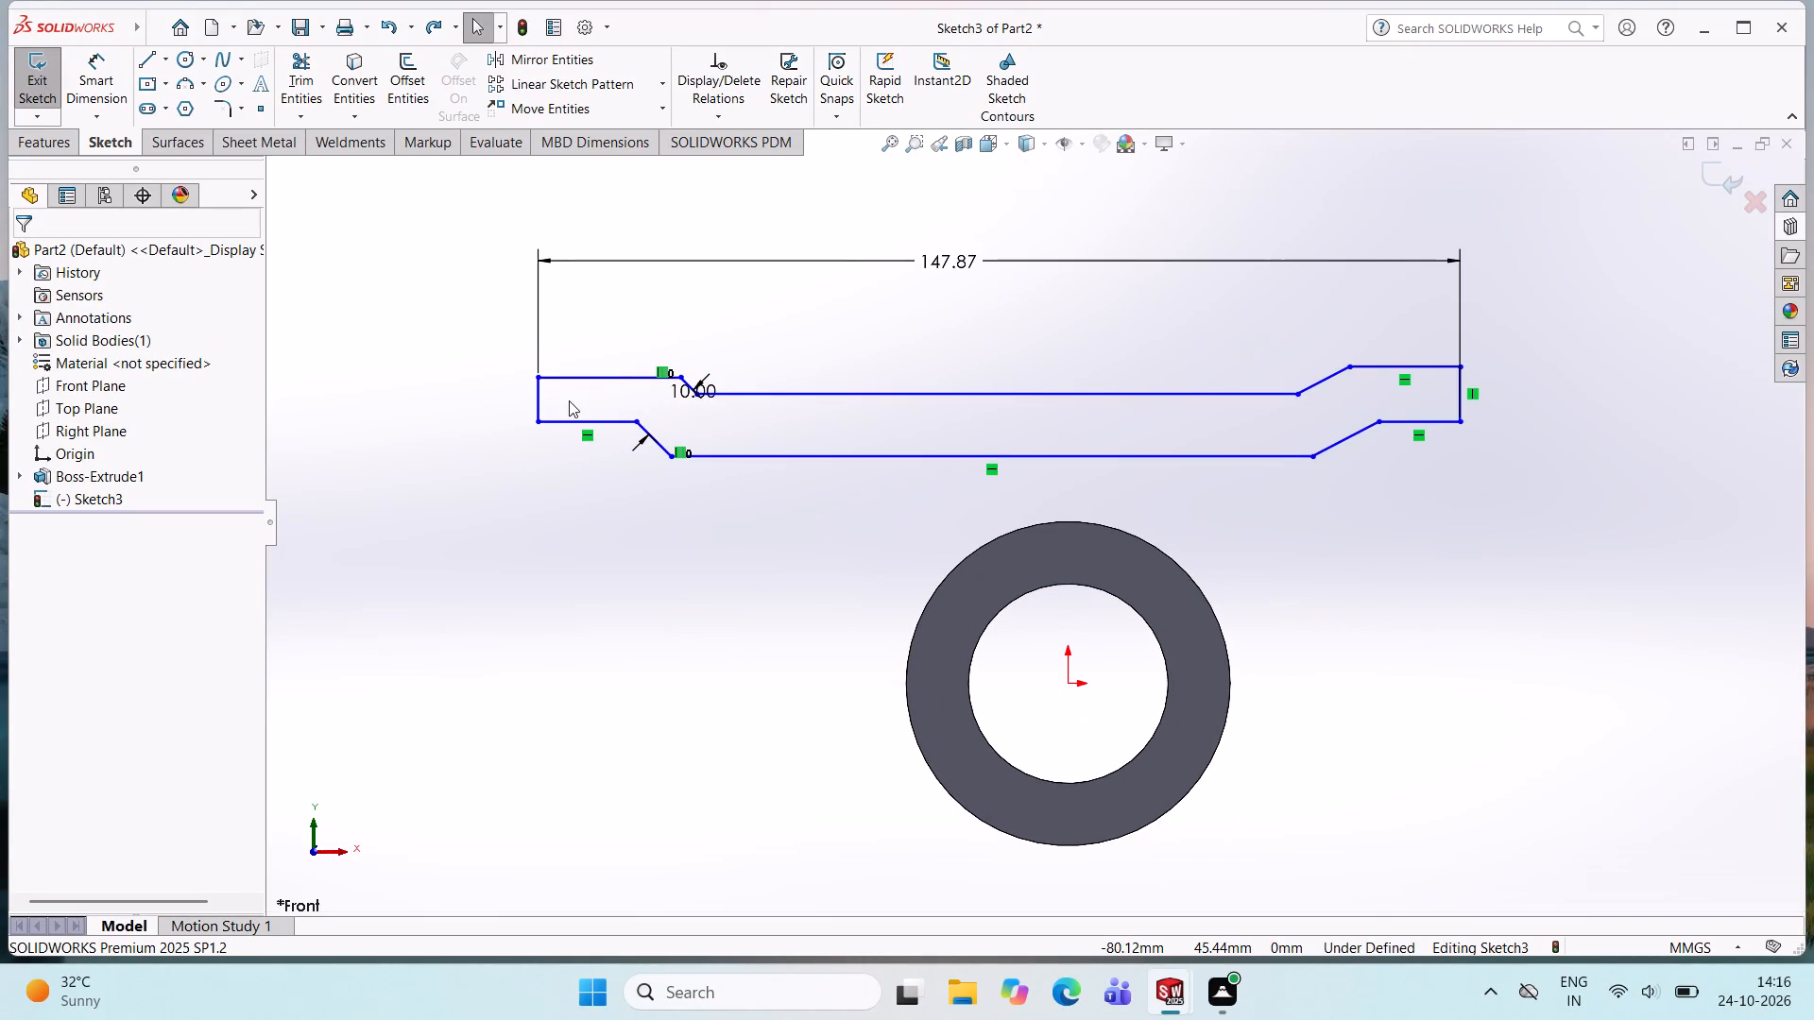
{"action": "left_click", "coordinate": [659, 371]}
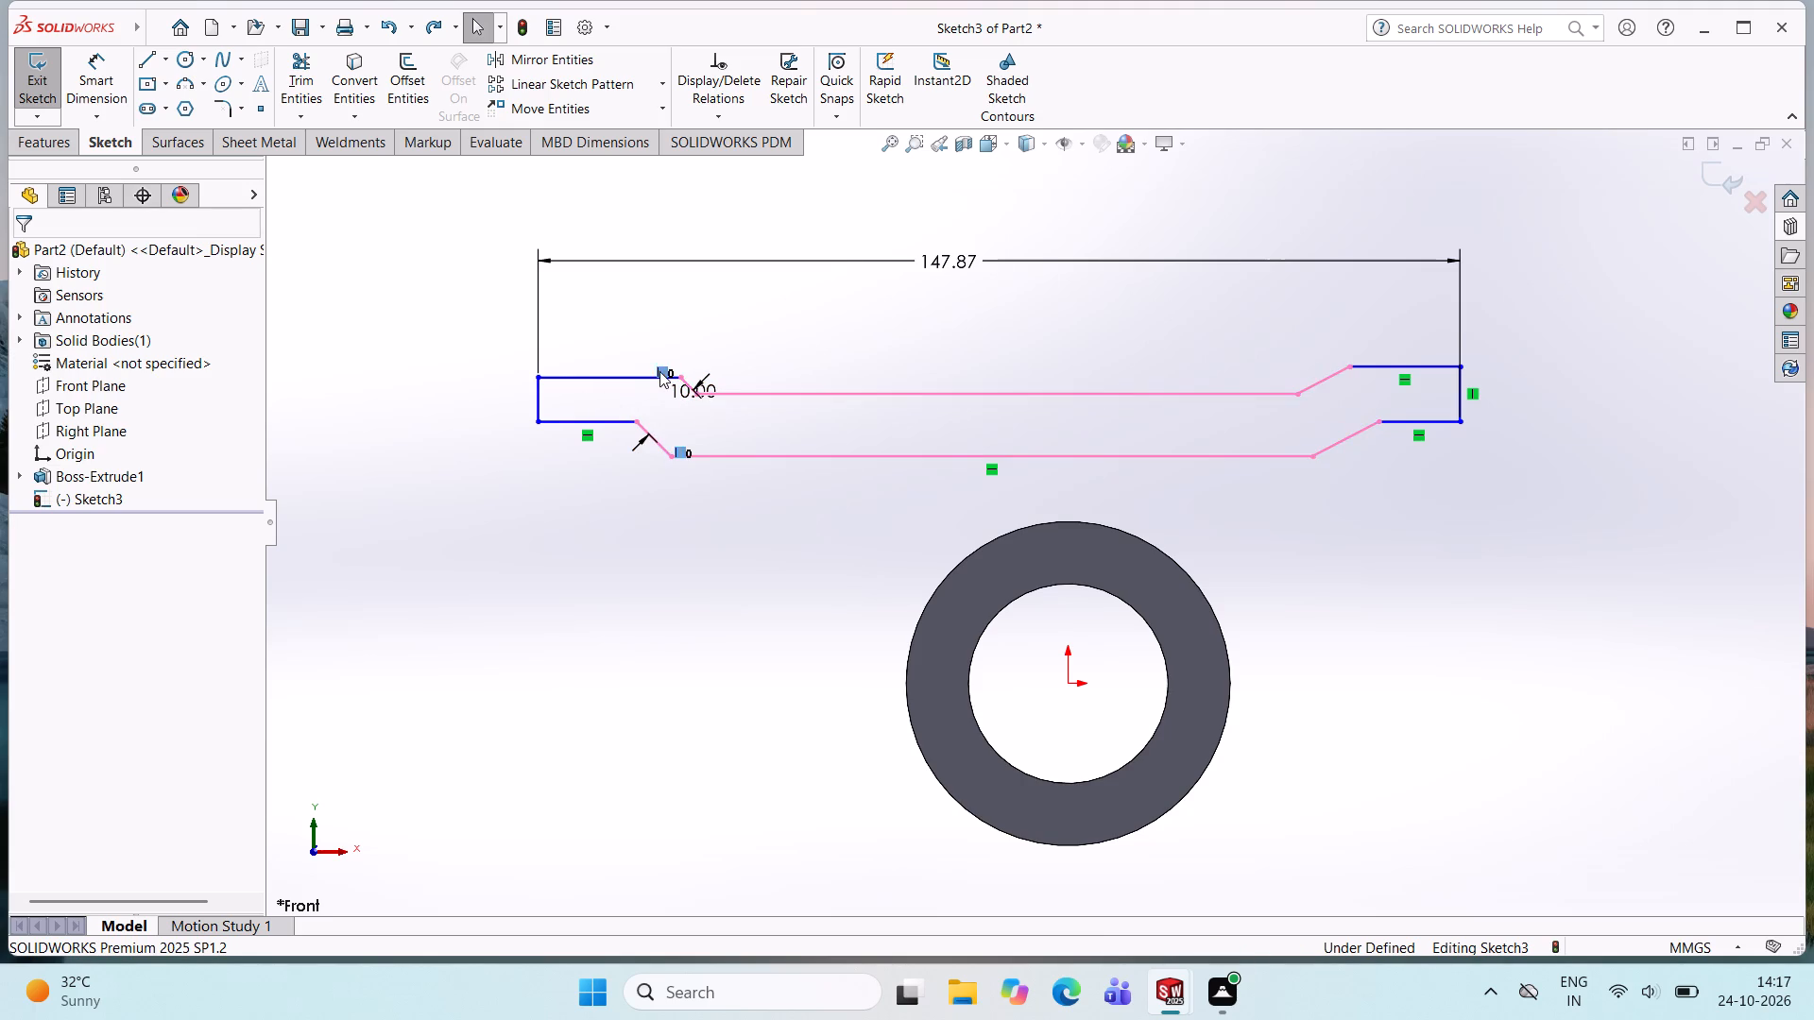
{"action": "key", "text": "Delete"}
{"action": "left_click", "coordinate": [590, 436]}
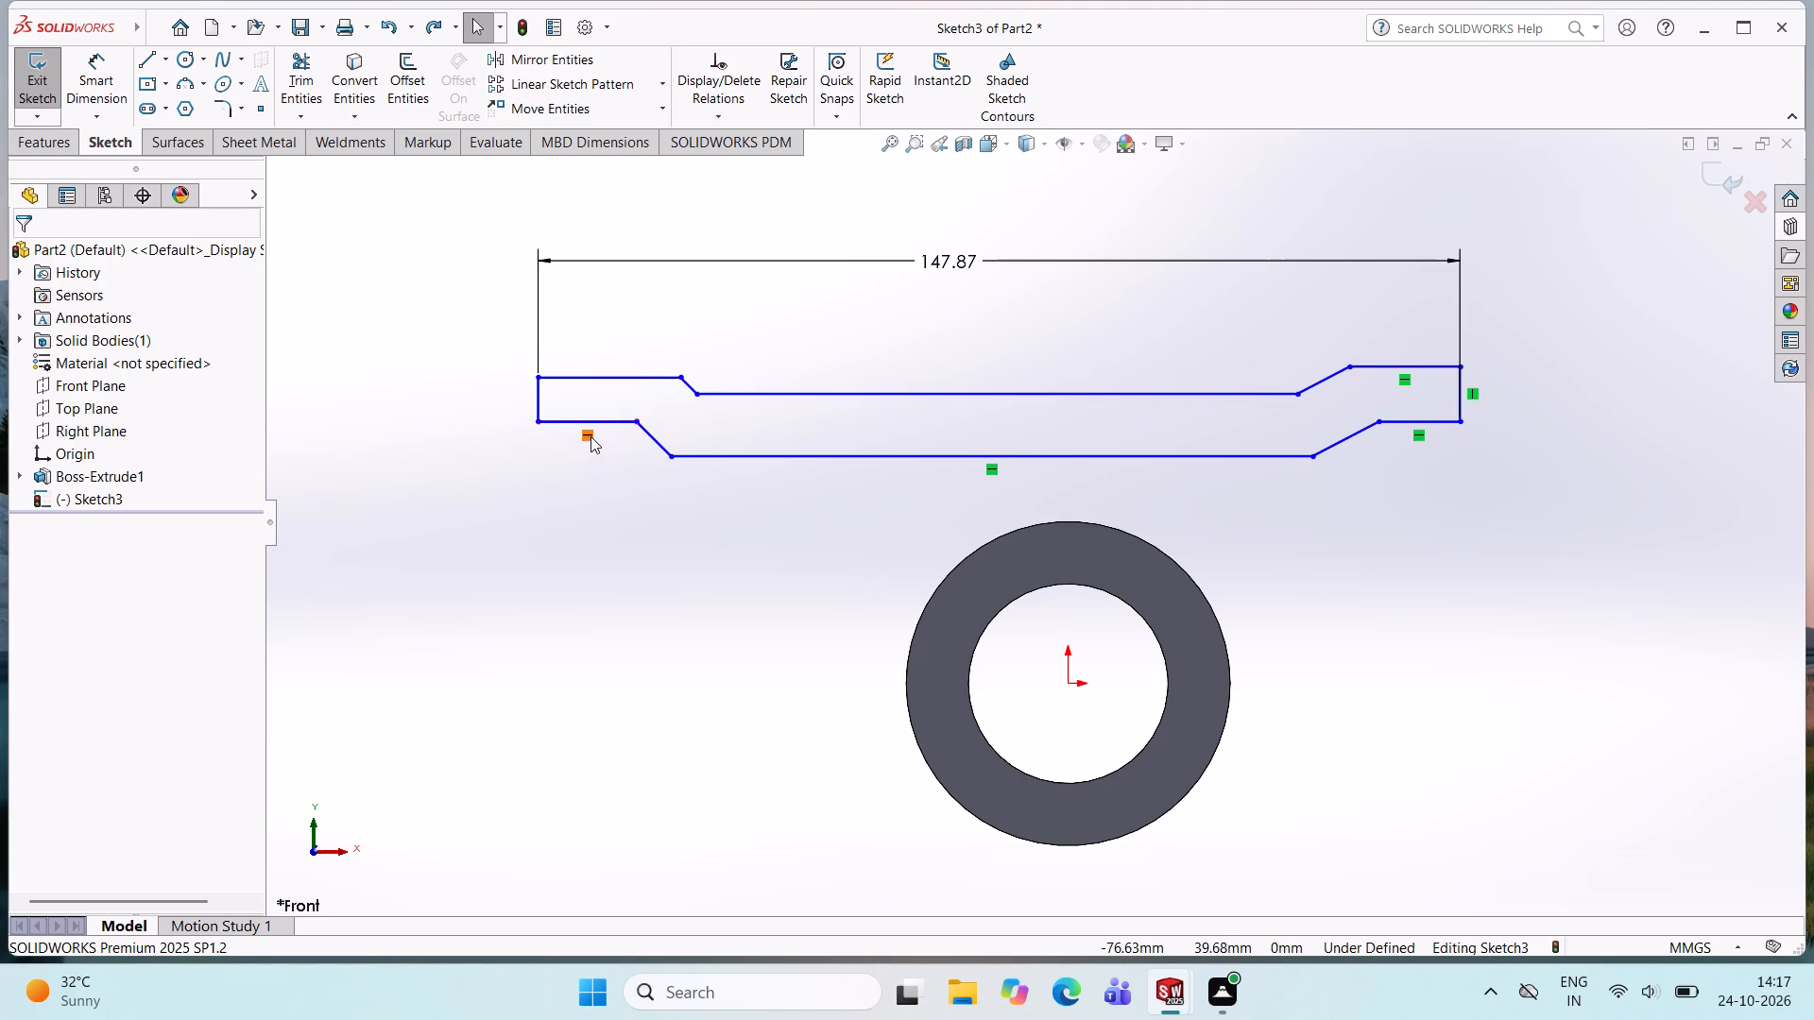
{"action": "key", "text": "Delete"}
Delete the horizontal relations on the lower long line and both right-end short lines, plus the right end line's vertical relation.
{"action": "left_click", "coordinate": [983, 471]}
{"action": "left_click", "coordinate": [995, 469]}
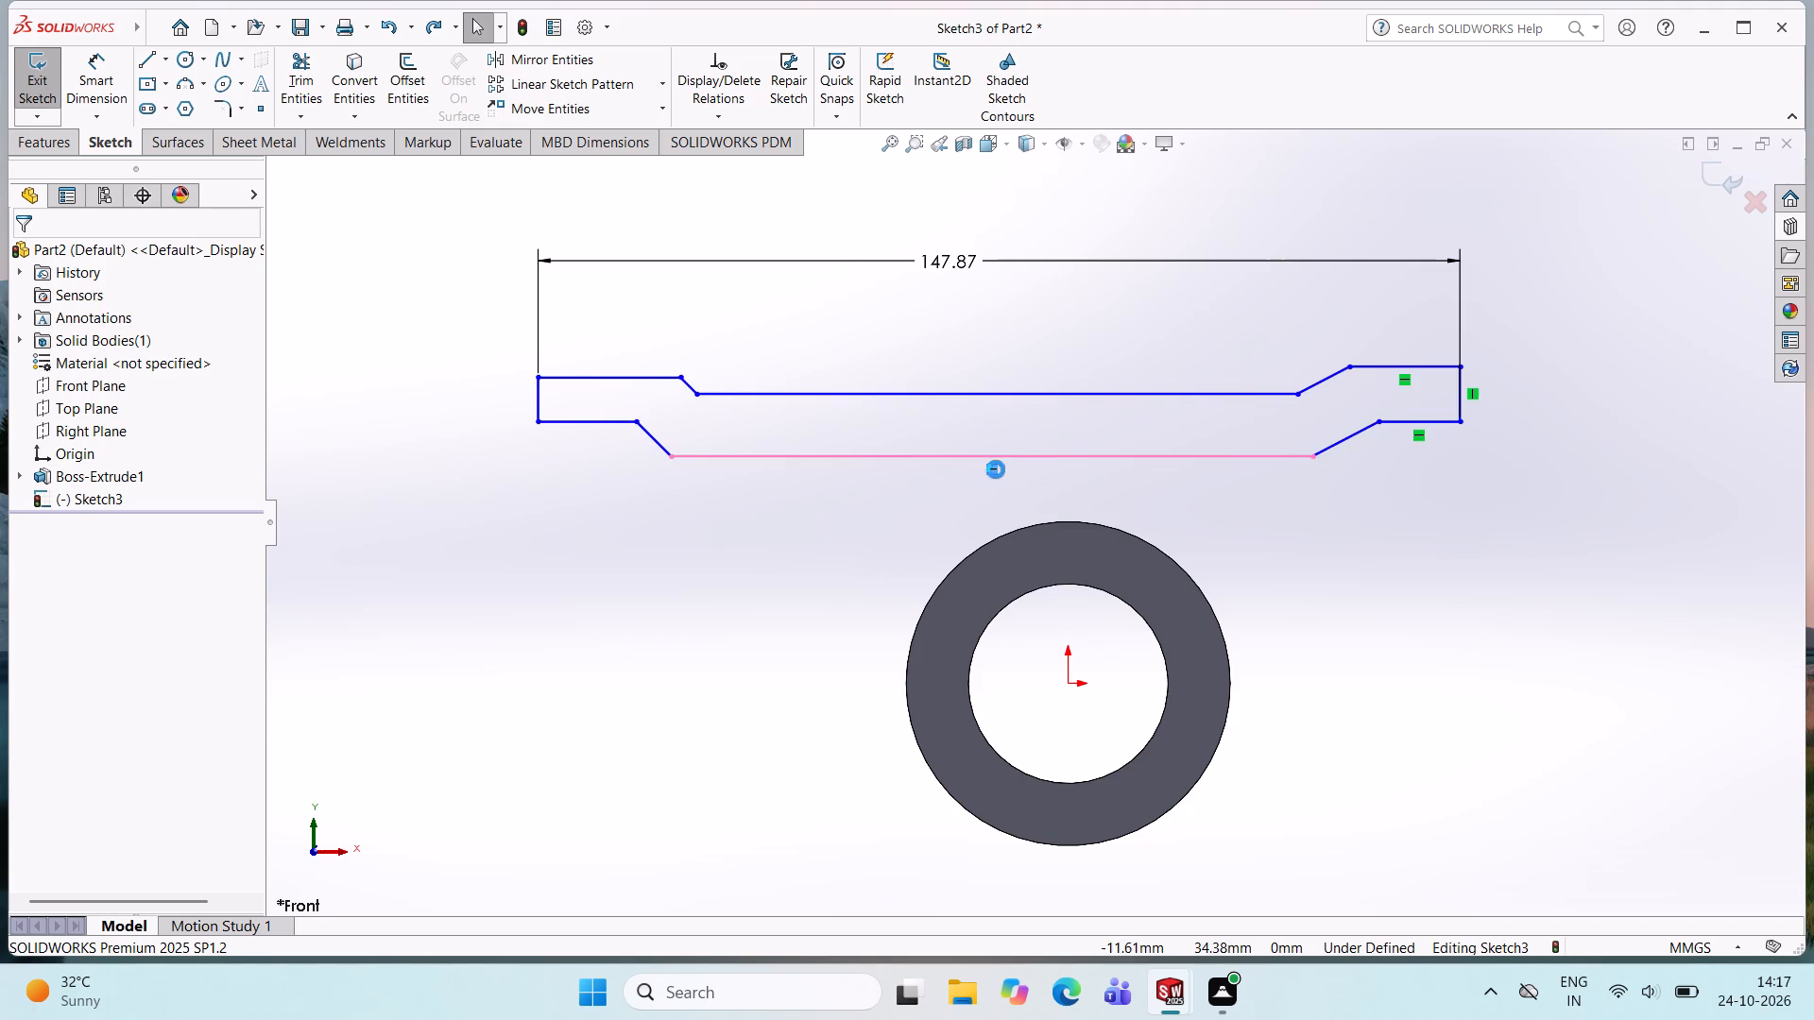
{"action": "key", "text": "Delete"}
{"action": "left_click", "coordinate": [1413, 438]}
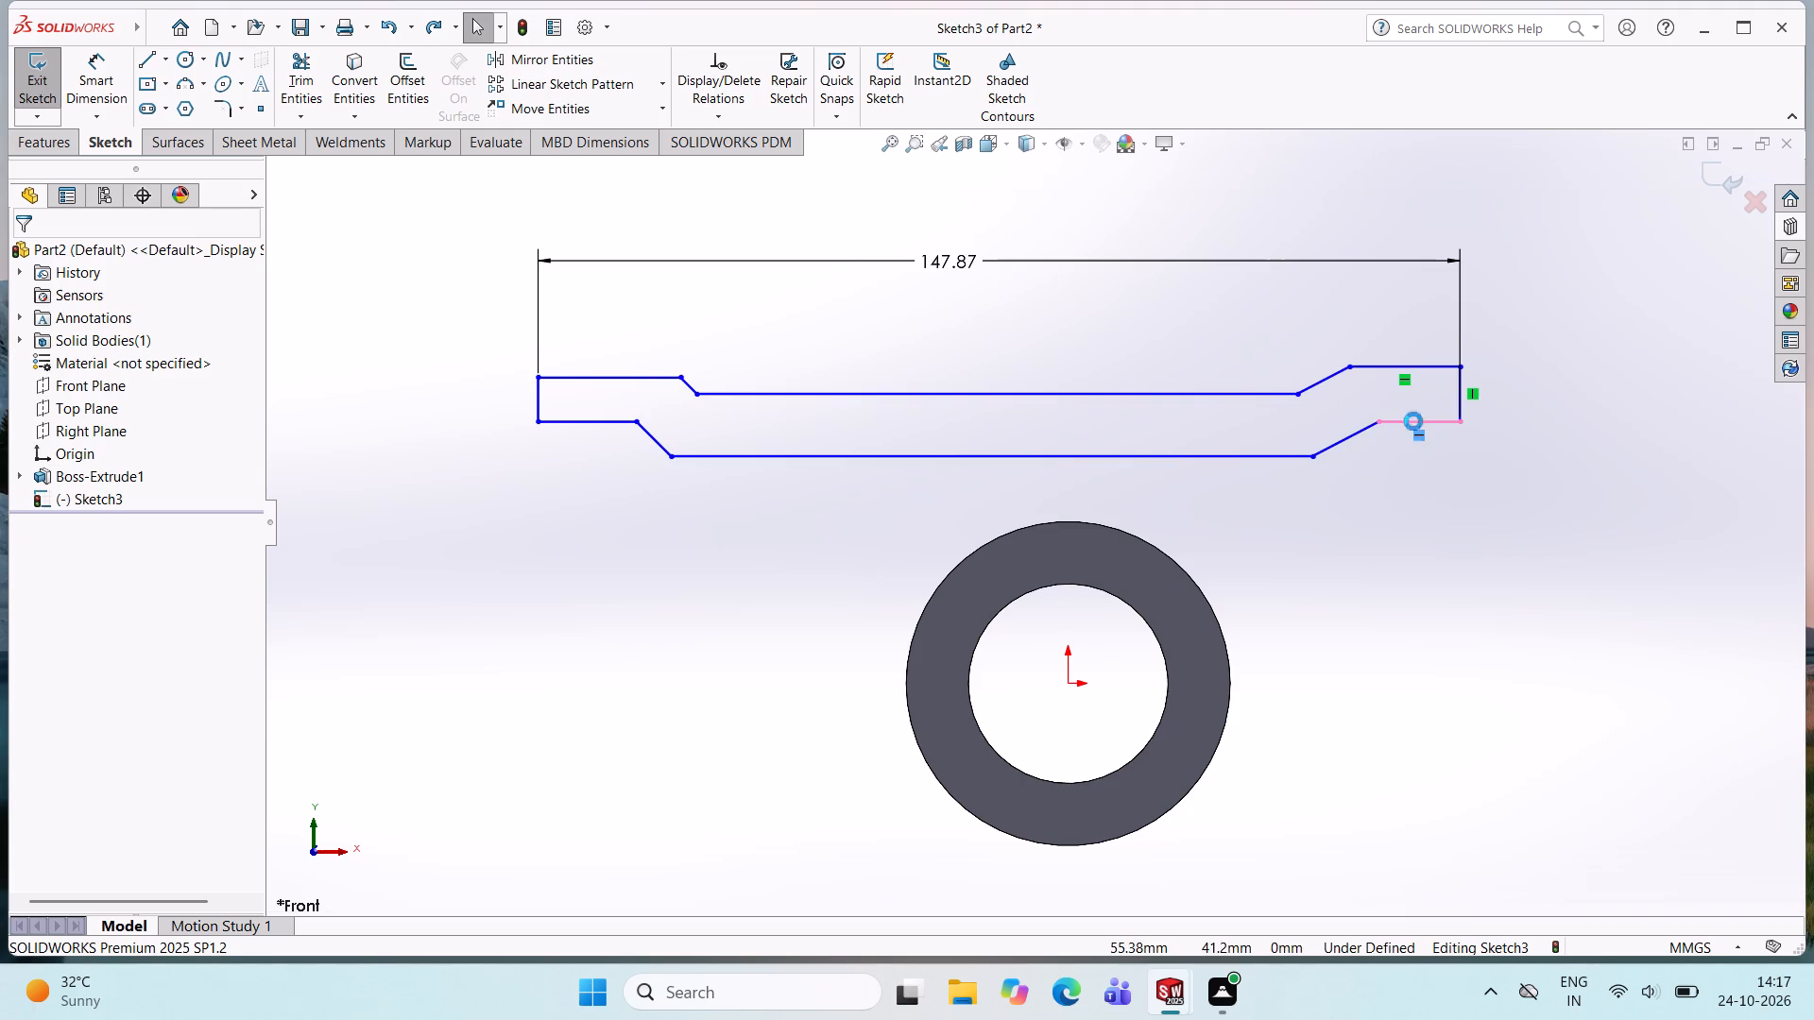
{"action": "key", "text": "Delete"}
{"action": "left_click", "coordinate": [1406, 384]}
{"action": "key", "text": "Delete"}
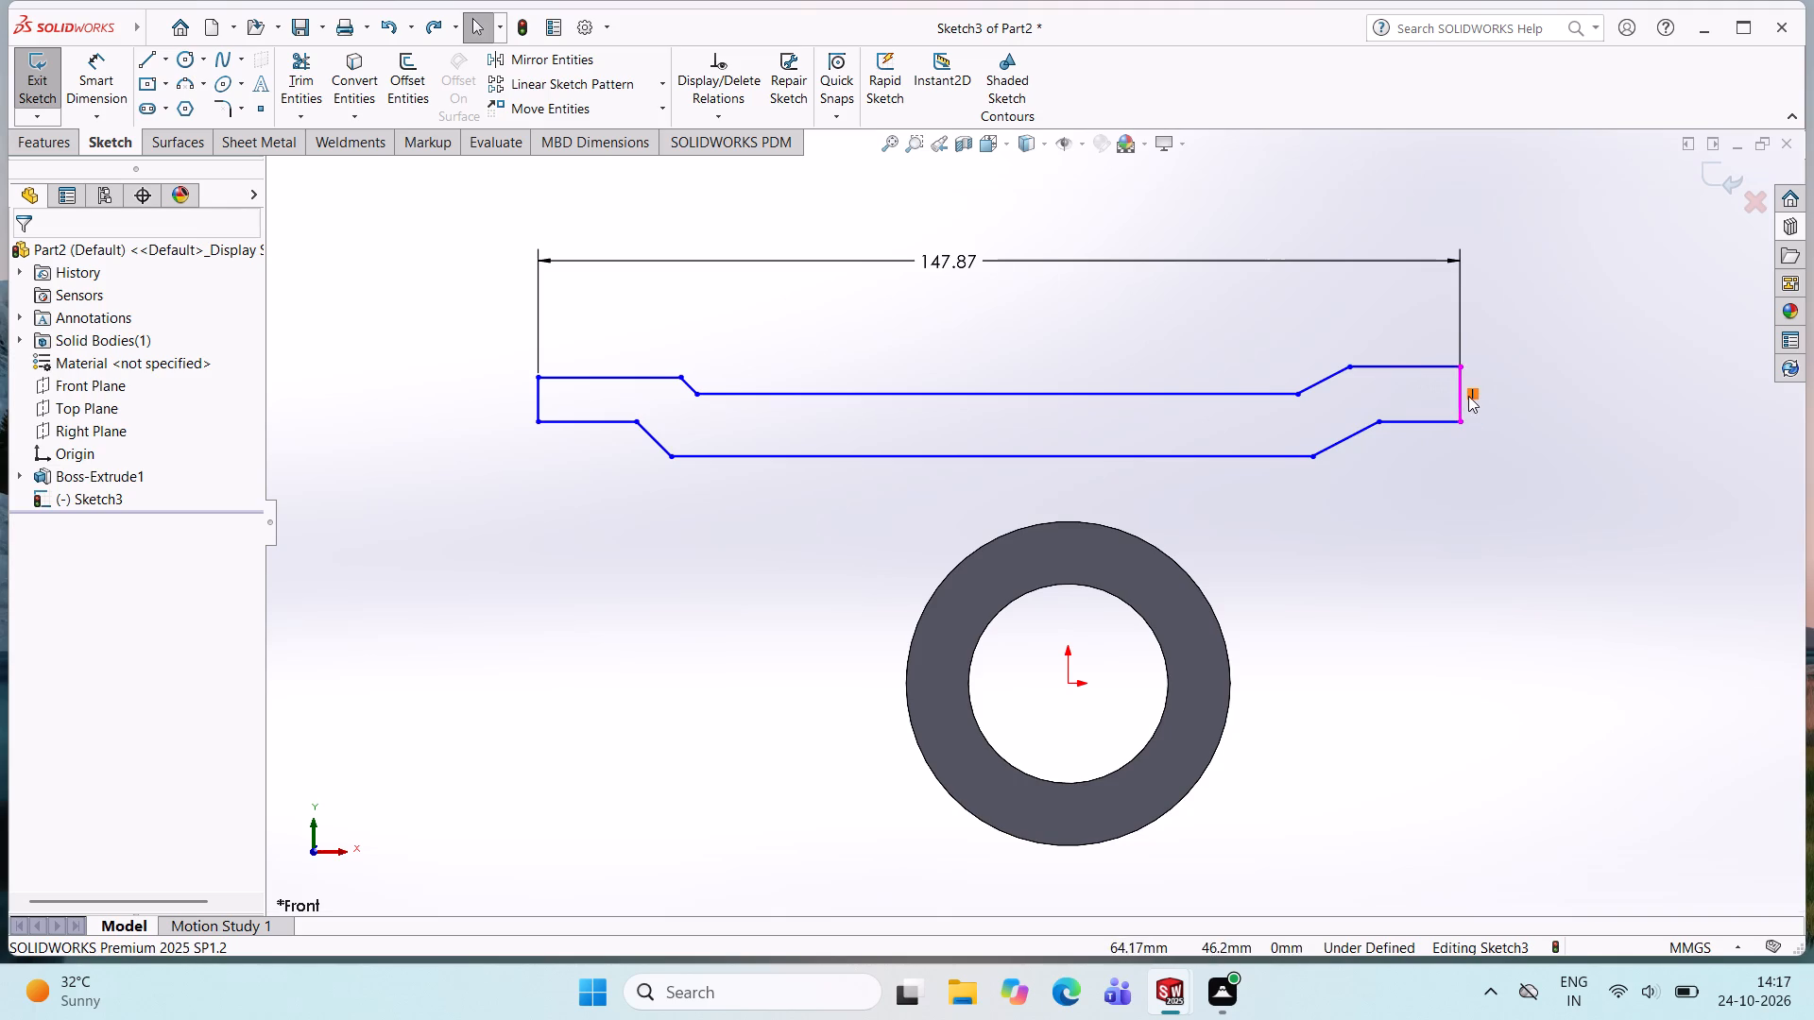
{"action": "left_click", "coordinate": [1469, 396]}
{"action": "key", "text": "Delete"}
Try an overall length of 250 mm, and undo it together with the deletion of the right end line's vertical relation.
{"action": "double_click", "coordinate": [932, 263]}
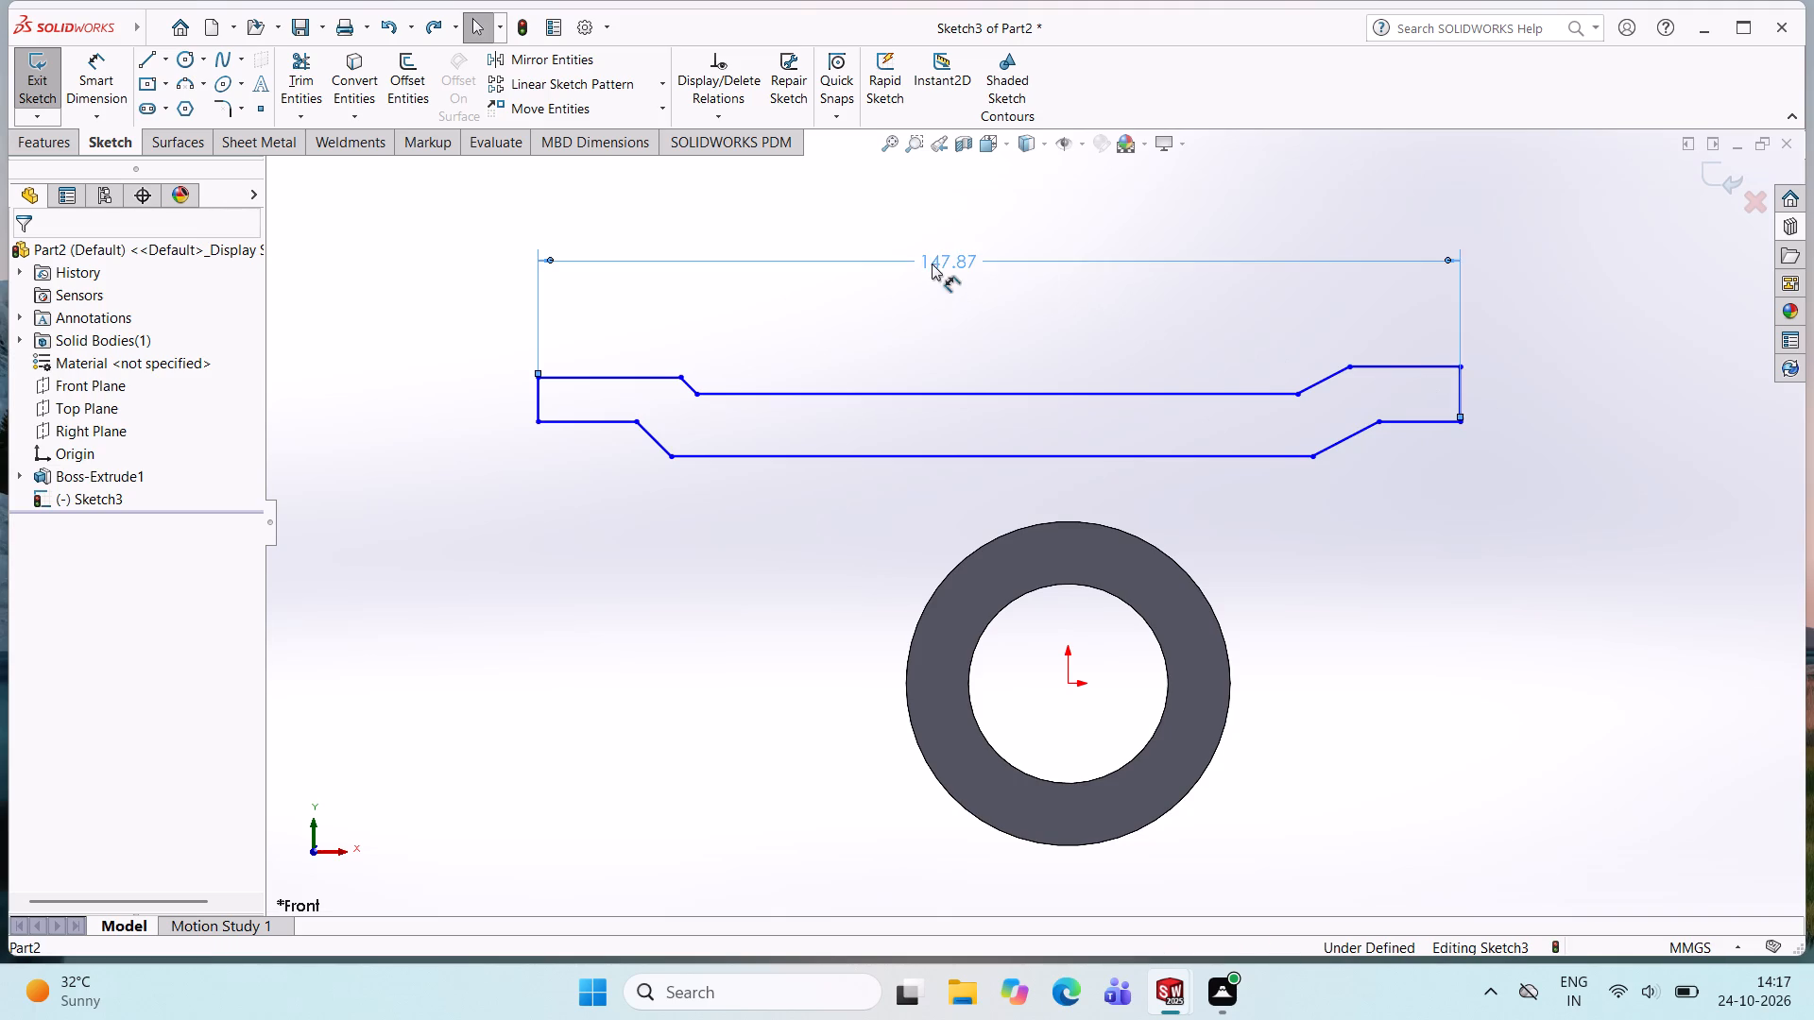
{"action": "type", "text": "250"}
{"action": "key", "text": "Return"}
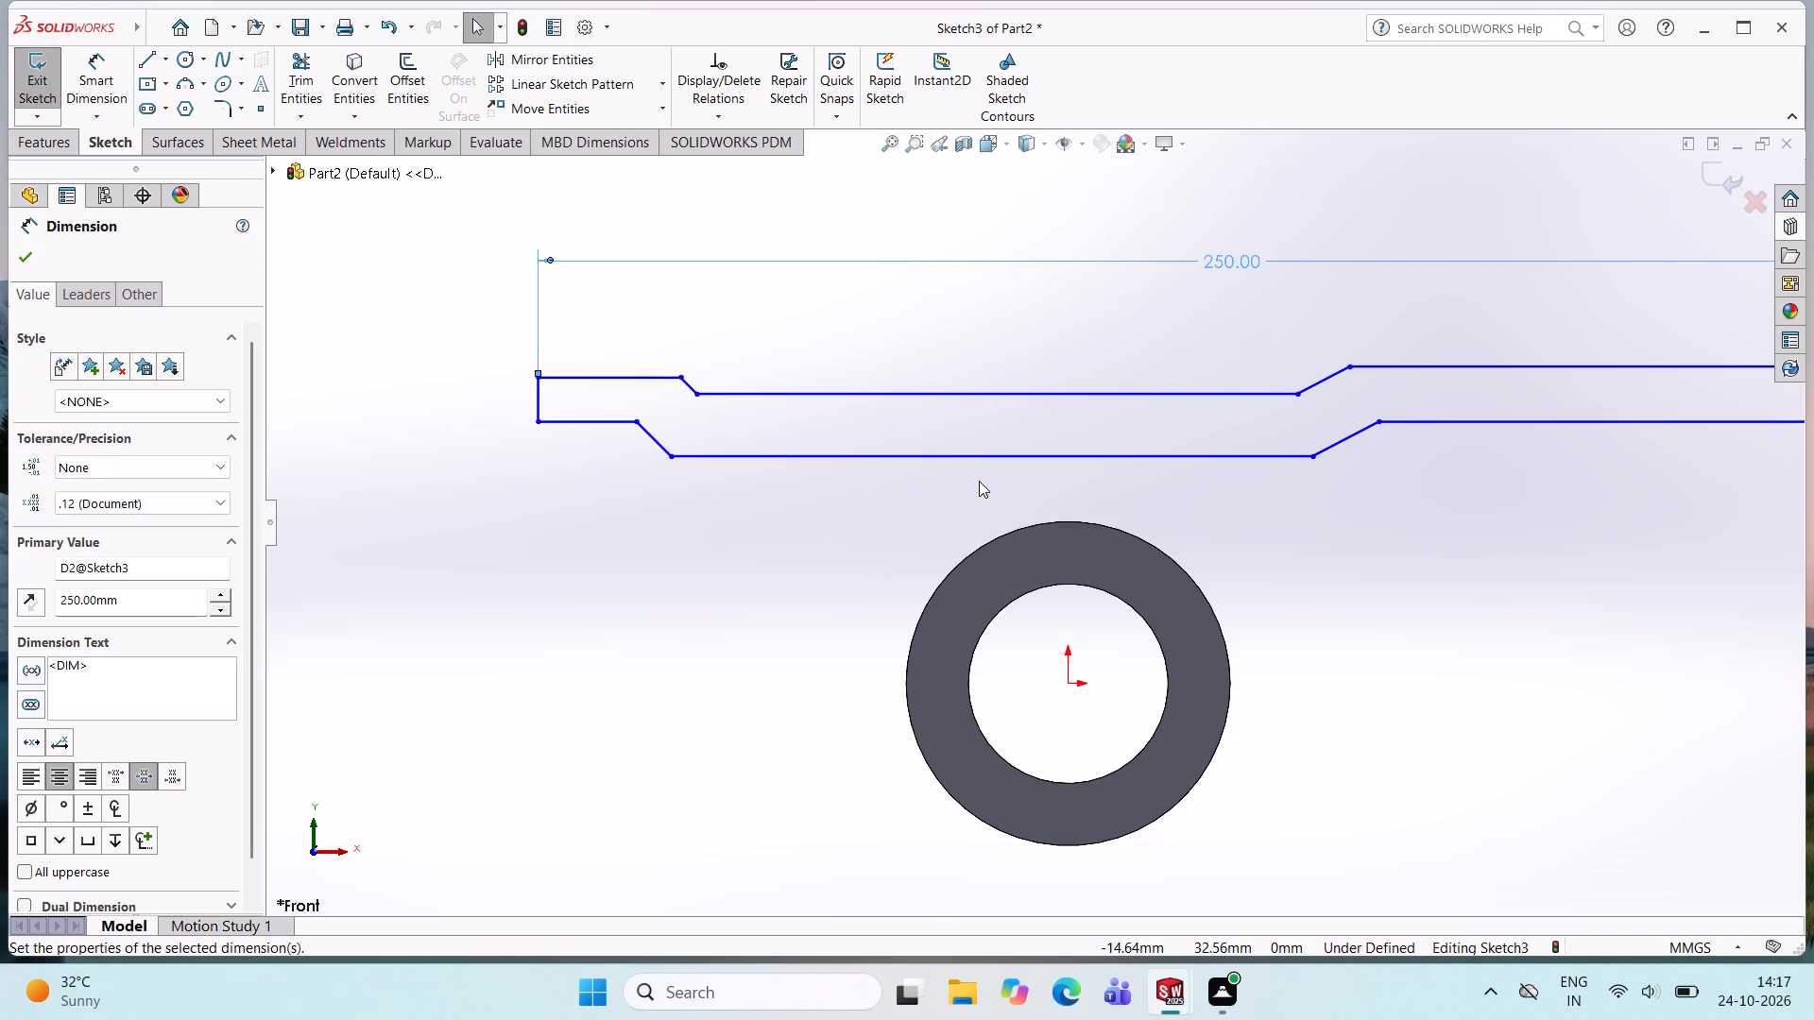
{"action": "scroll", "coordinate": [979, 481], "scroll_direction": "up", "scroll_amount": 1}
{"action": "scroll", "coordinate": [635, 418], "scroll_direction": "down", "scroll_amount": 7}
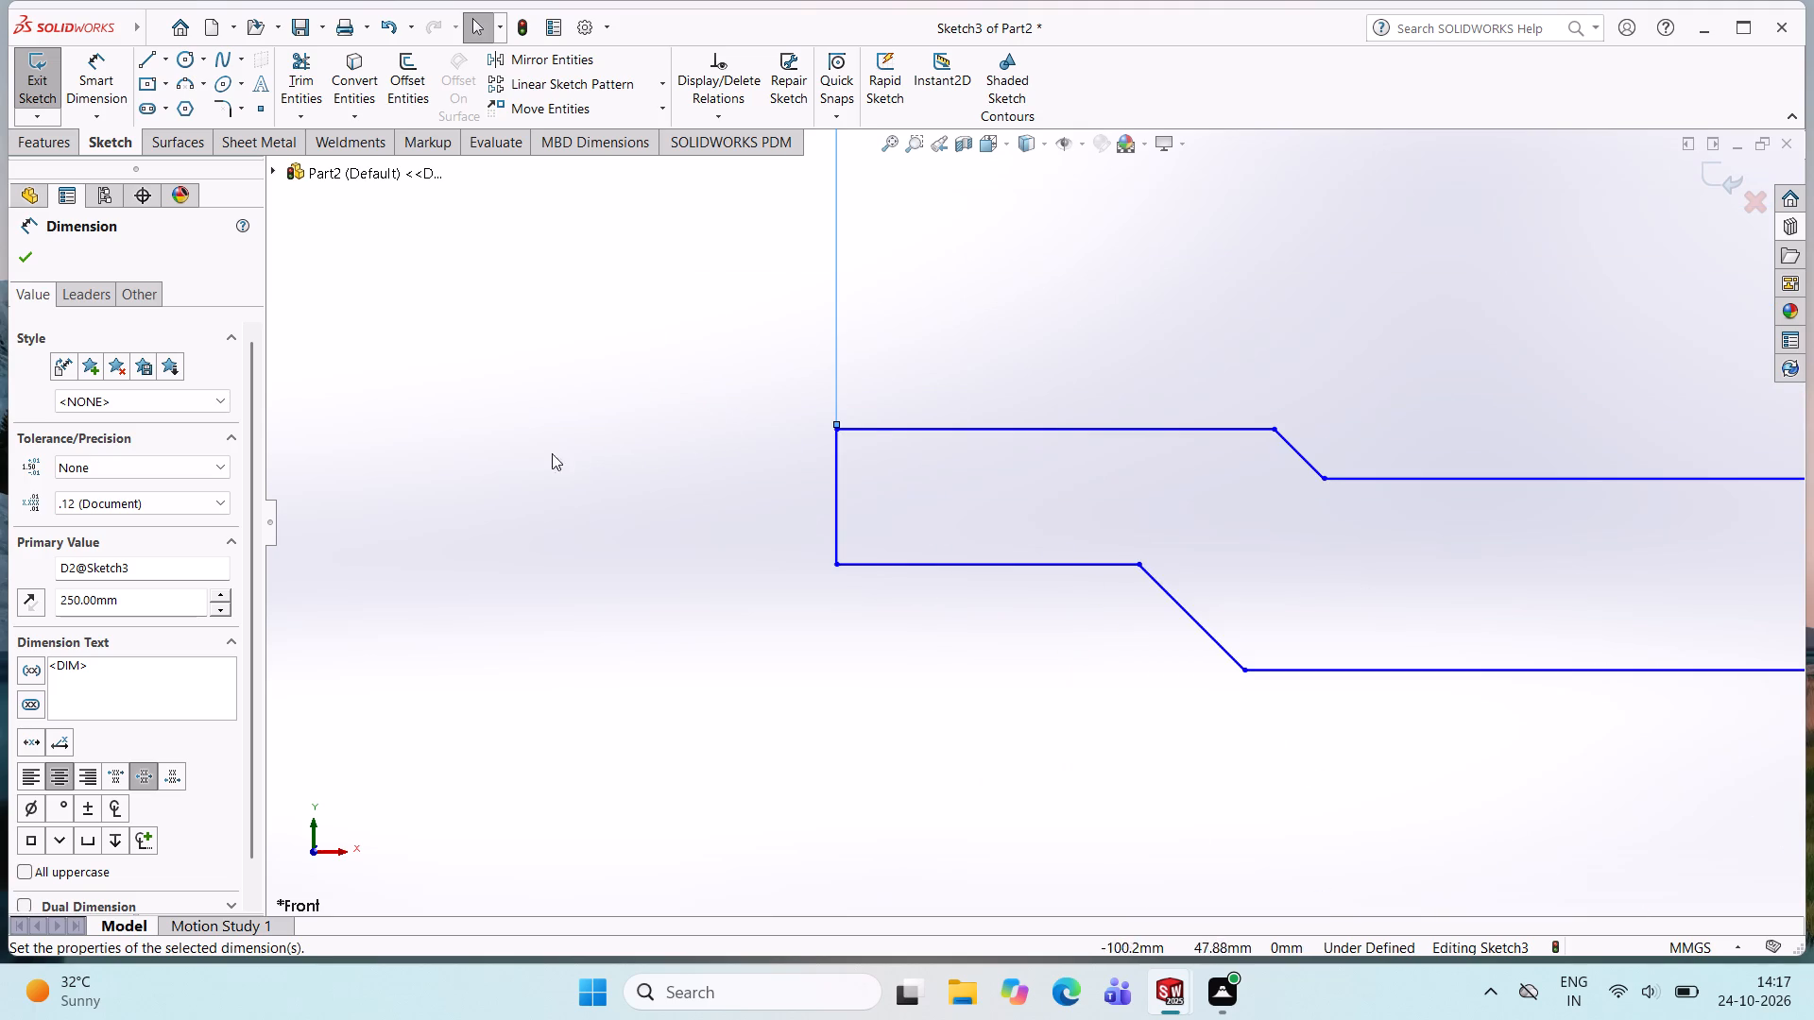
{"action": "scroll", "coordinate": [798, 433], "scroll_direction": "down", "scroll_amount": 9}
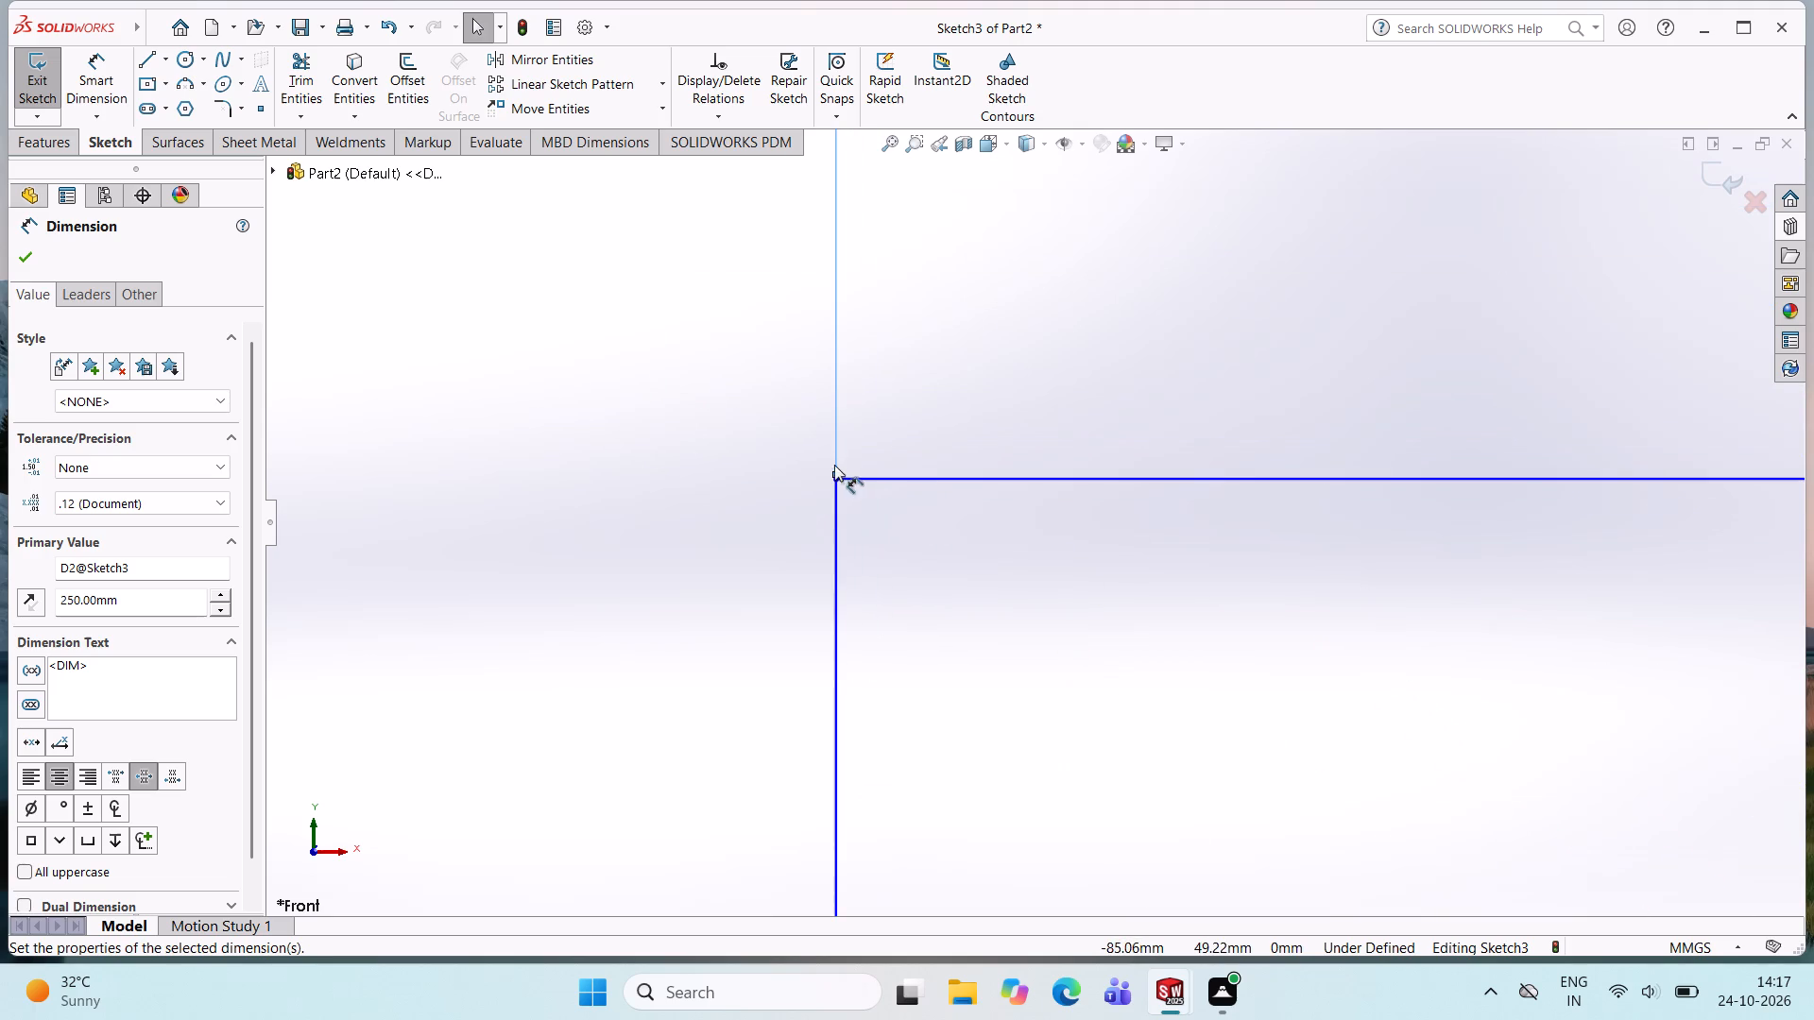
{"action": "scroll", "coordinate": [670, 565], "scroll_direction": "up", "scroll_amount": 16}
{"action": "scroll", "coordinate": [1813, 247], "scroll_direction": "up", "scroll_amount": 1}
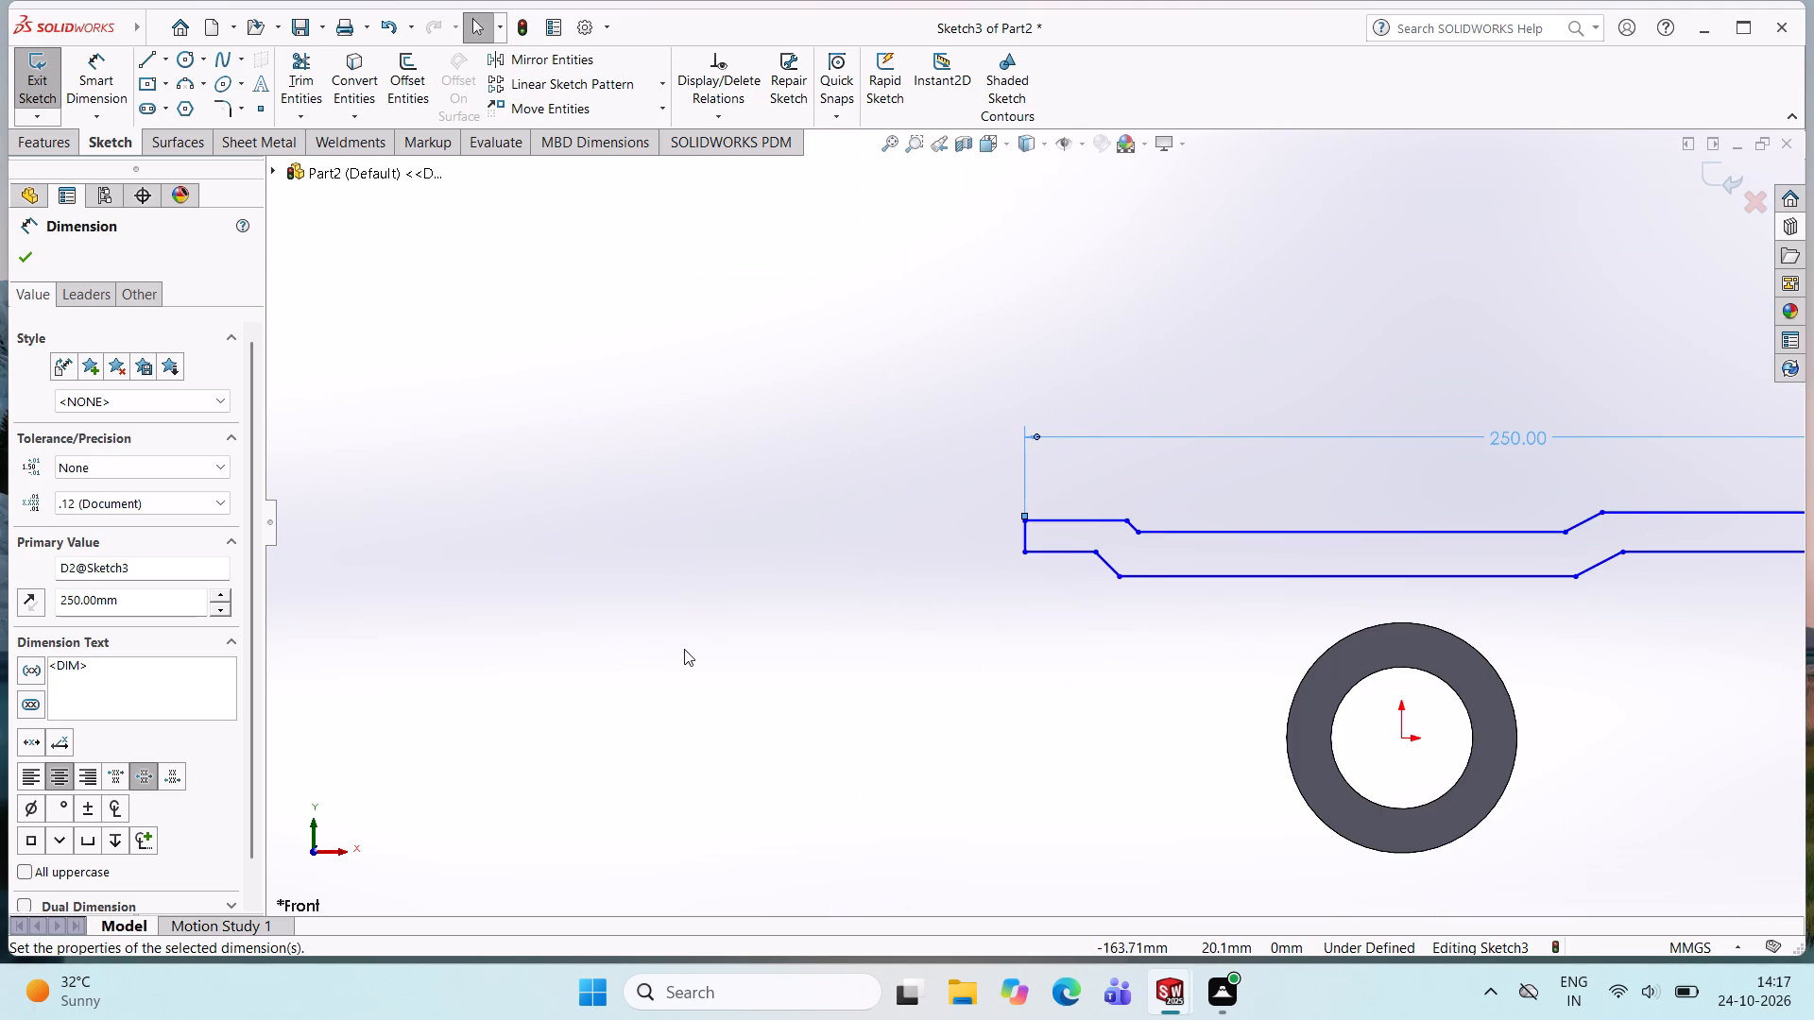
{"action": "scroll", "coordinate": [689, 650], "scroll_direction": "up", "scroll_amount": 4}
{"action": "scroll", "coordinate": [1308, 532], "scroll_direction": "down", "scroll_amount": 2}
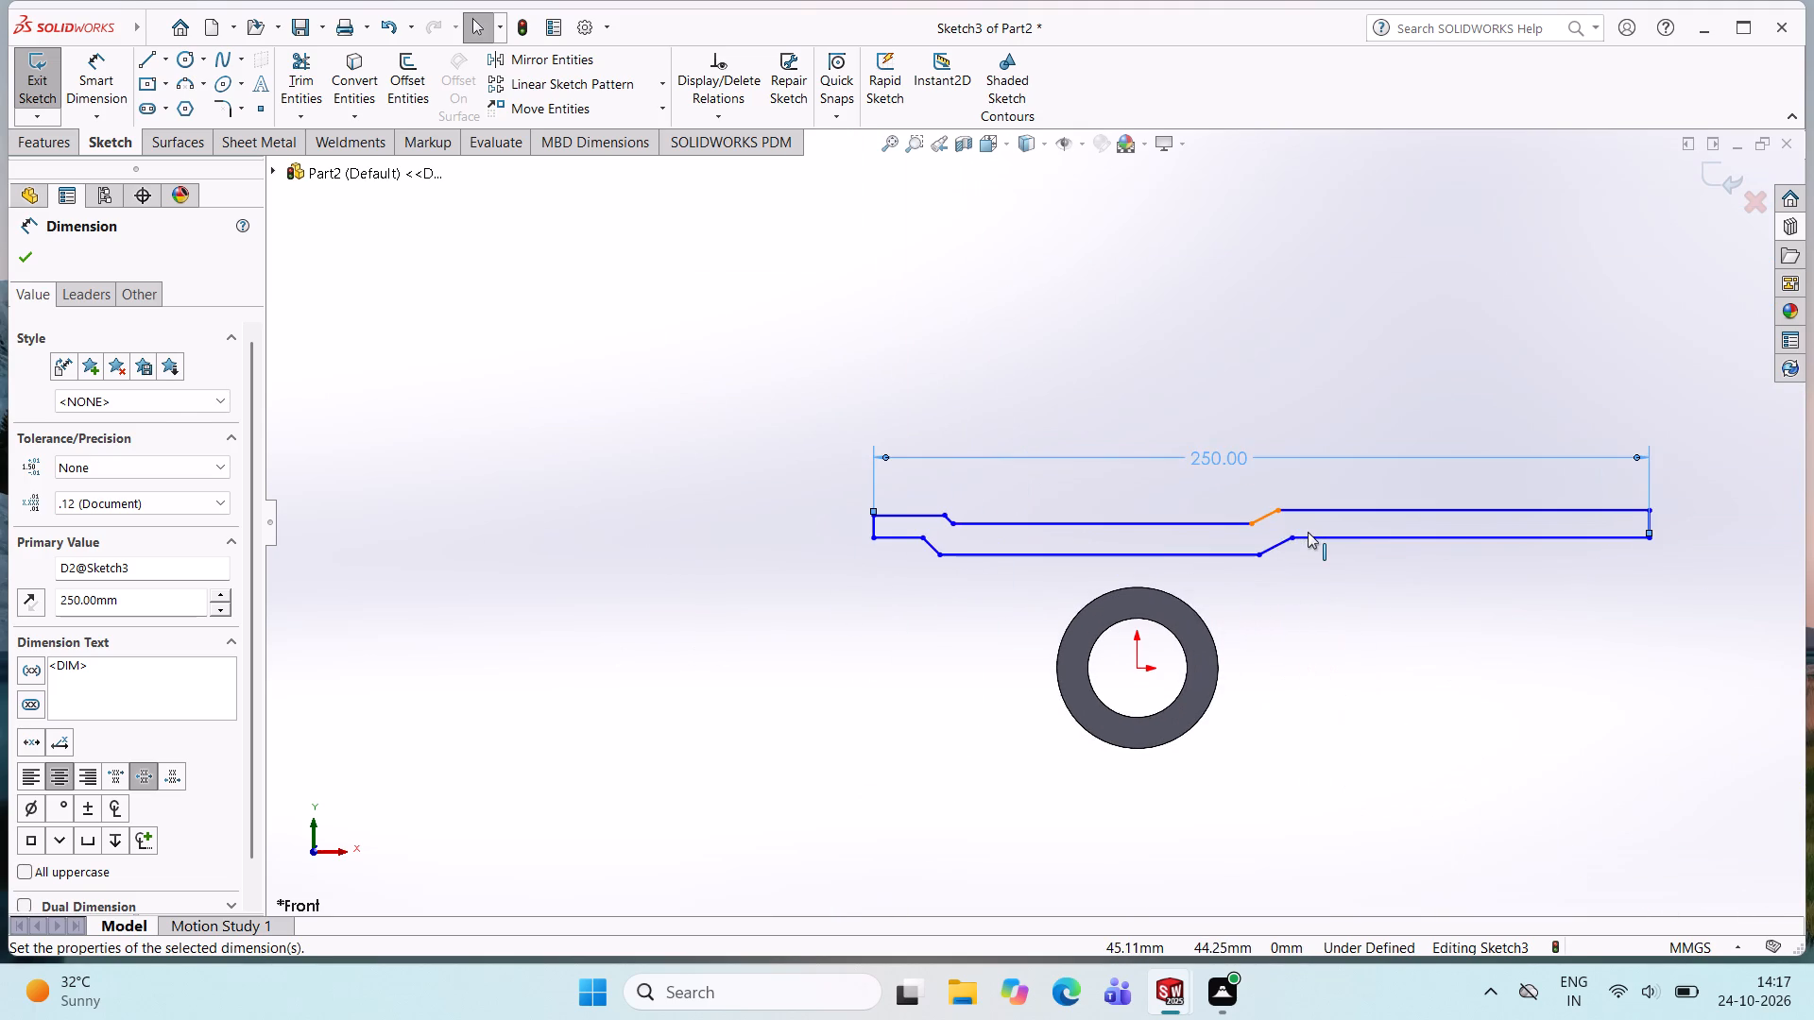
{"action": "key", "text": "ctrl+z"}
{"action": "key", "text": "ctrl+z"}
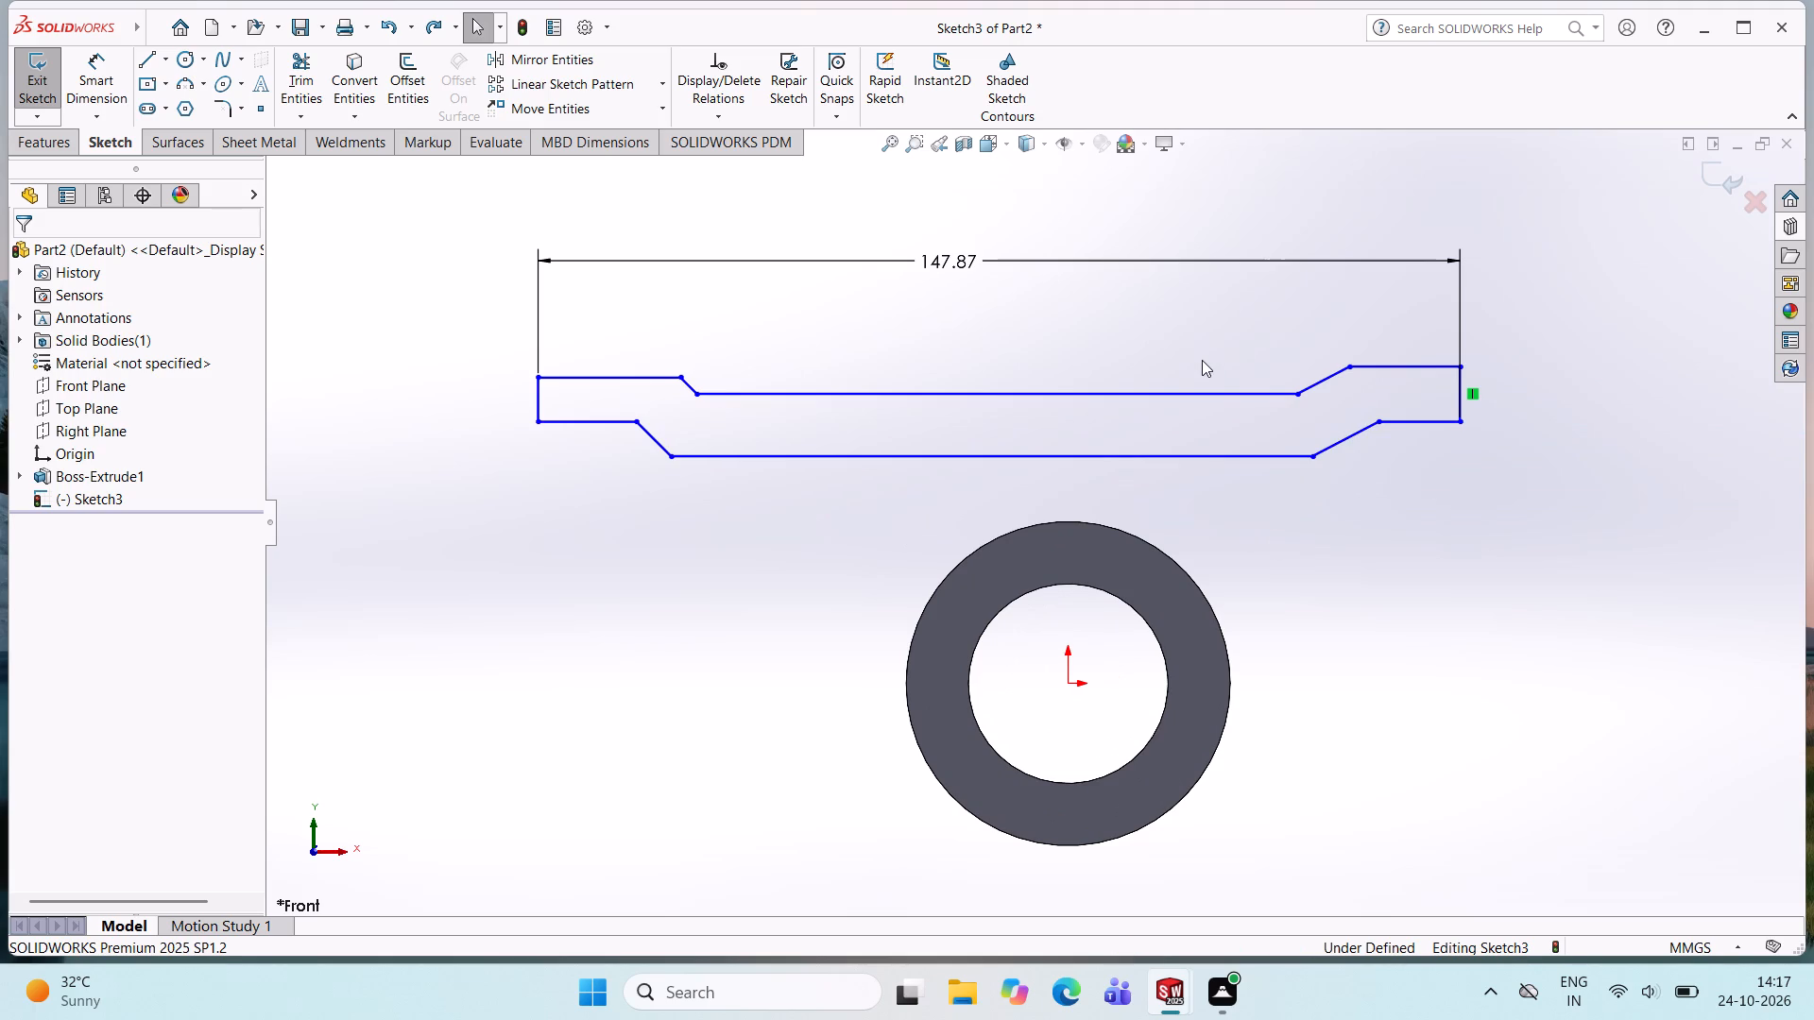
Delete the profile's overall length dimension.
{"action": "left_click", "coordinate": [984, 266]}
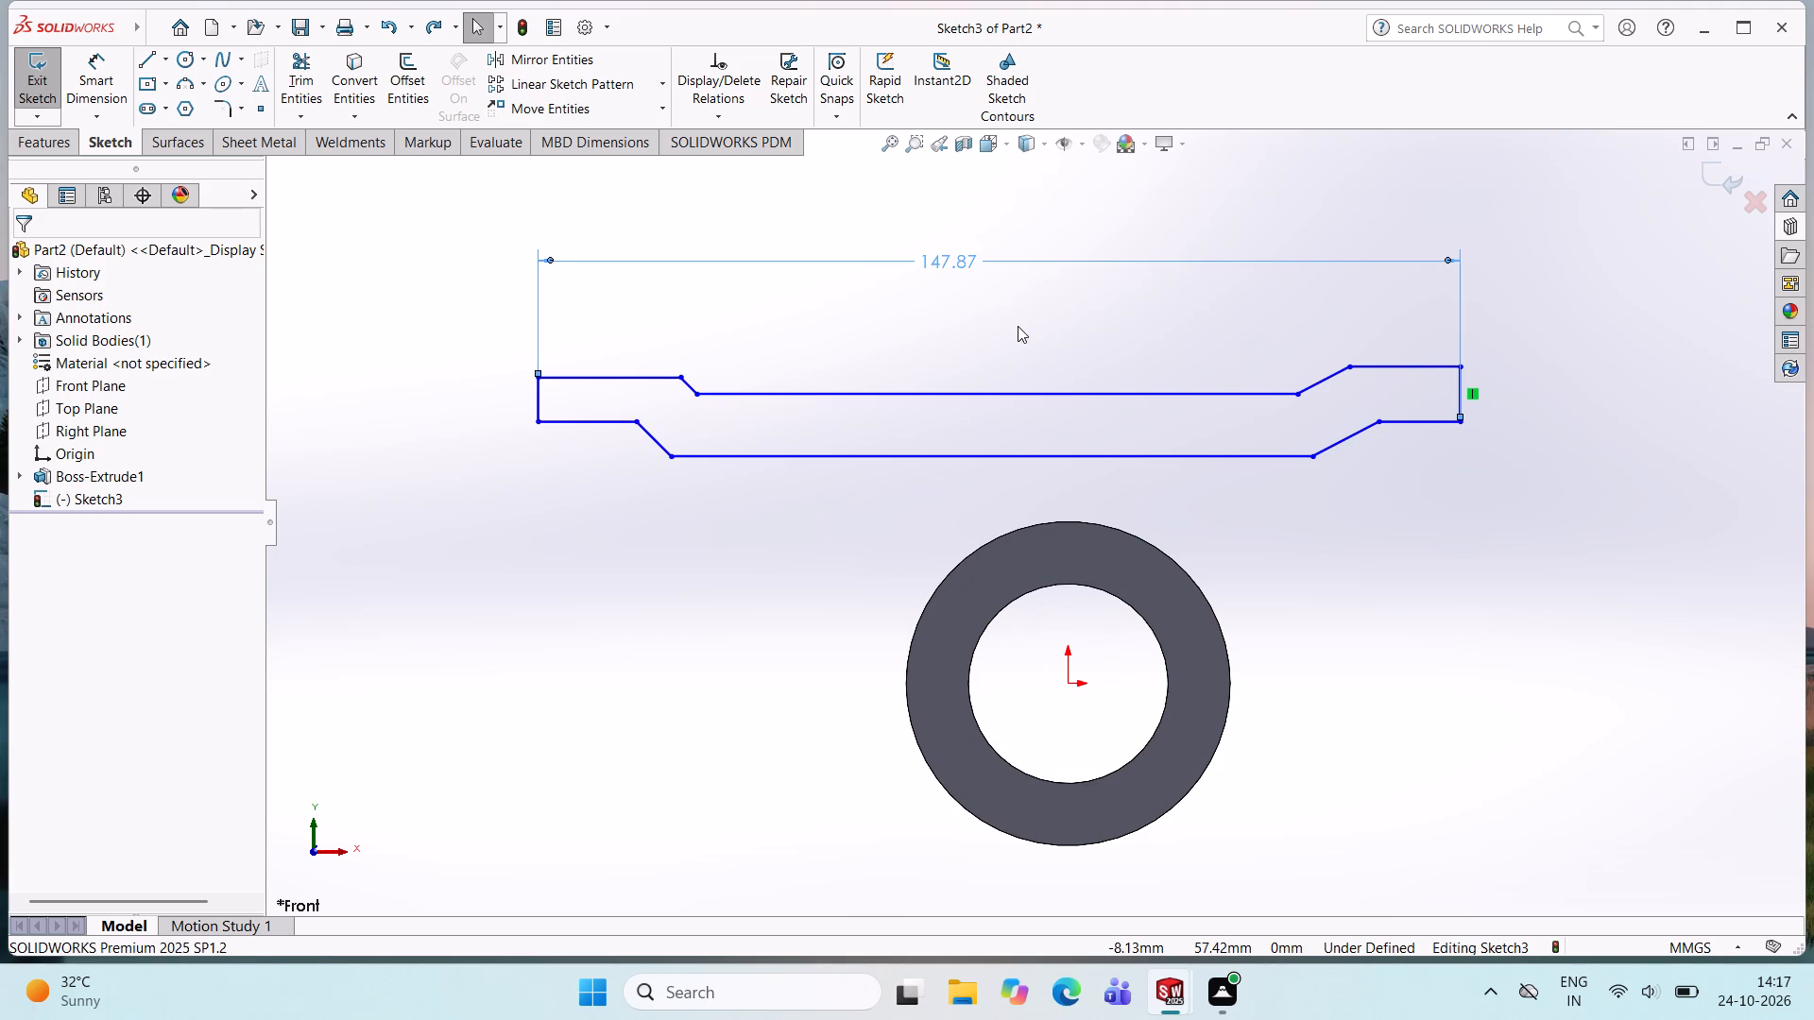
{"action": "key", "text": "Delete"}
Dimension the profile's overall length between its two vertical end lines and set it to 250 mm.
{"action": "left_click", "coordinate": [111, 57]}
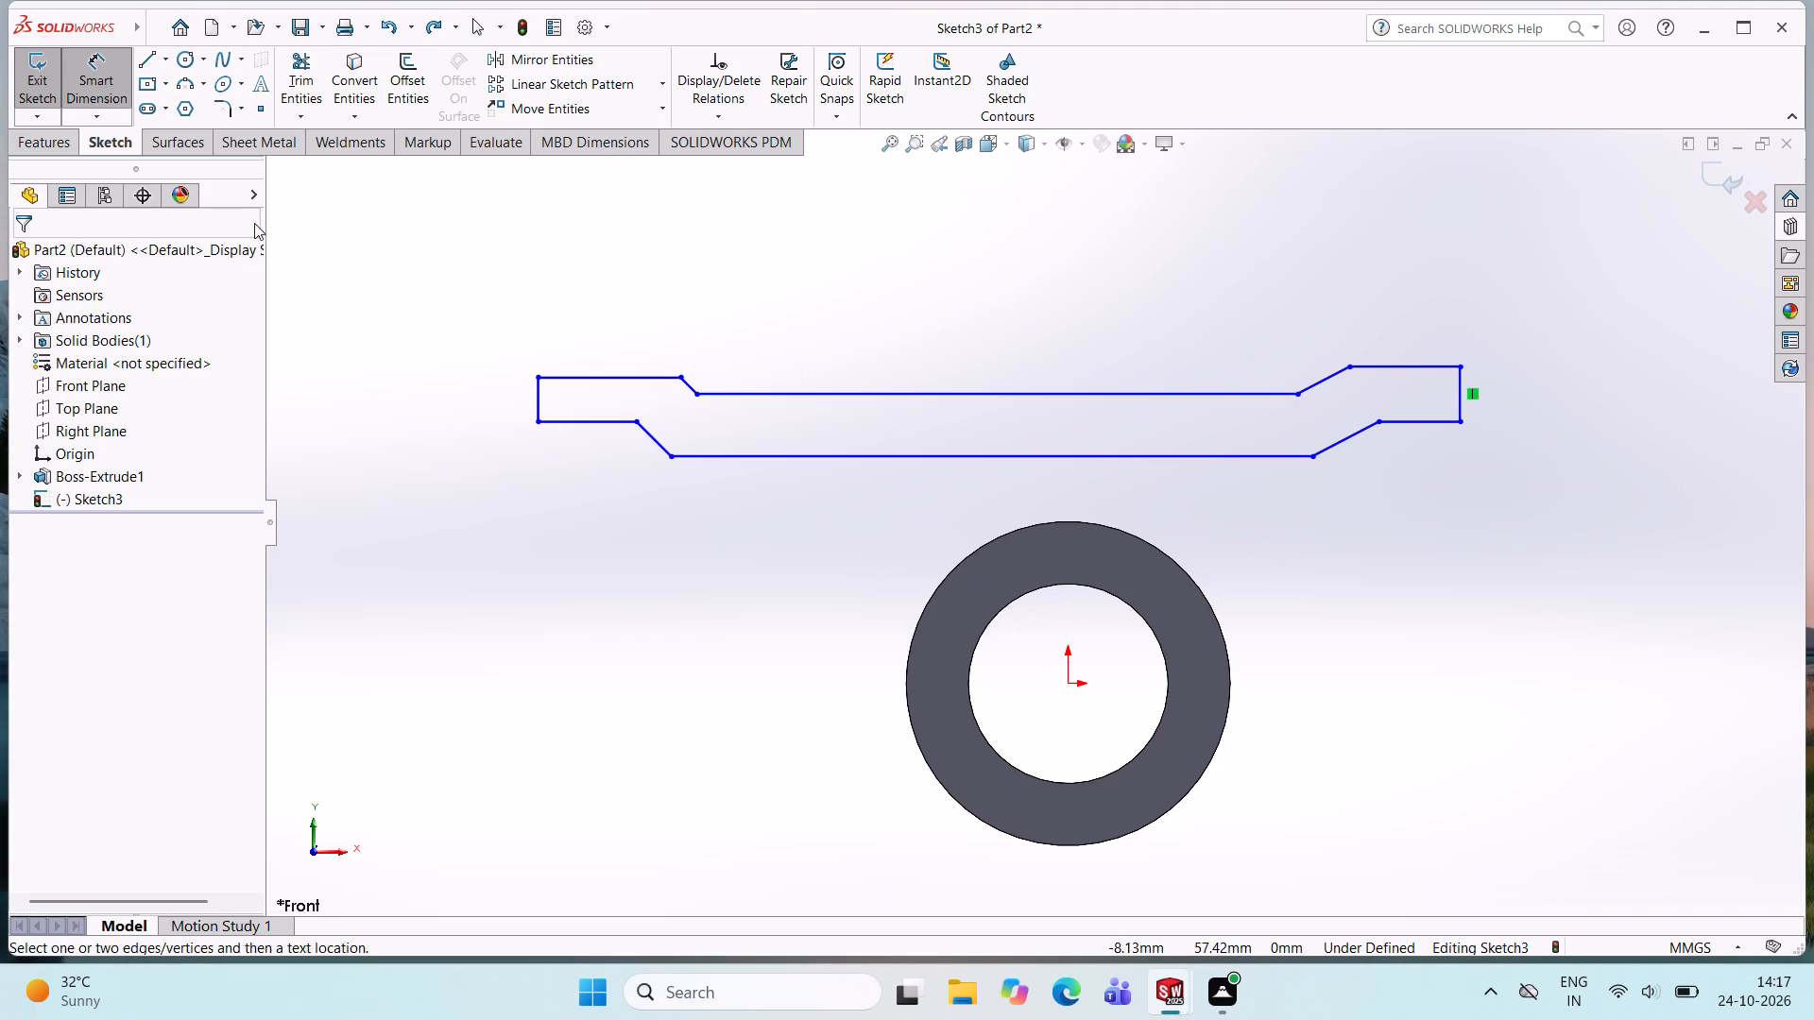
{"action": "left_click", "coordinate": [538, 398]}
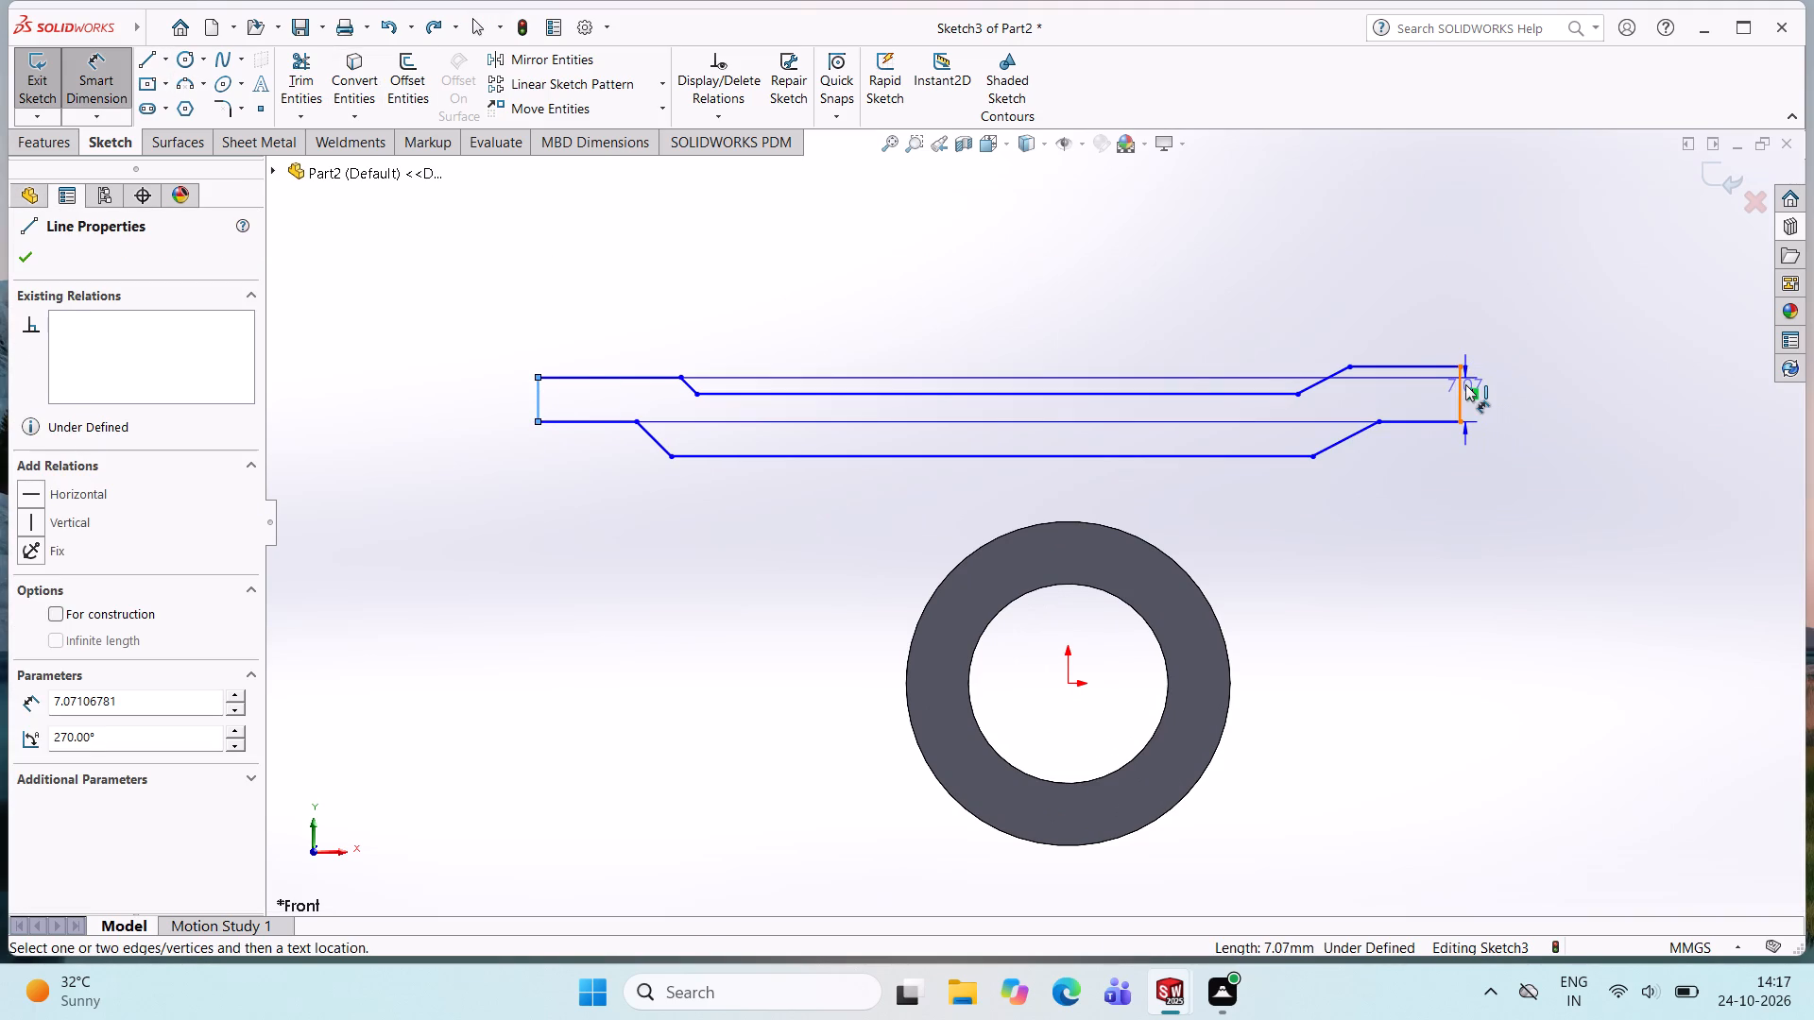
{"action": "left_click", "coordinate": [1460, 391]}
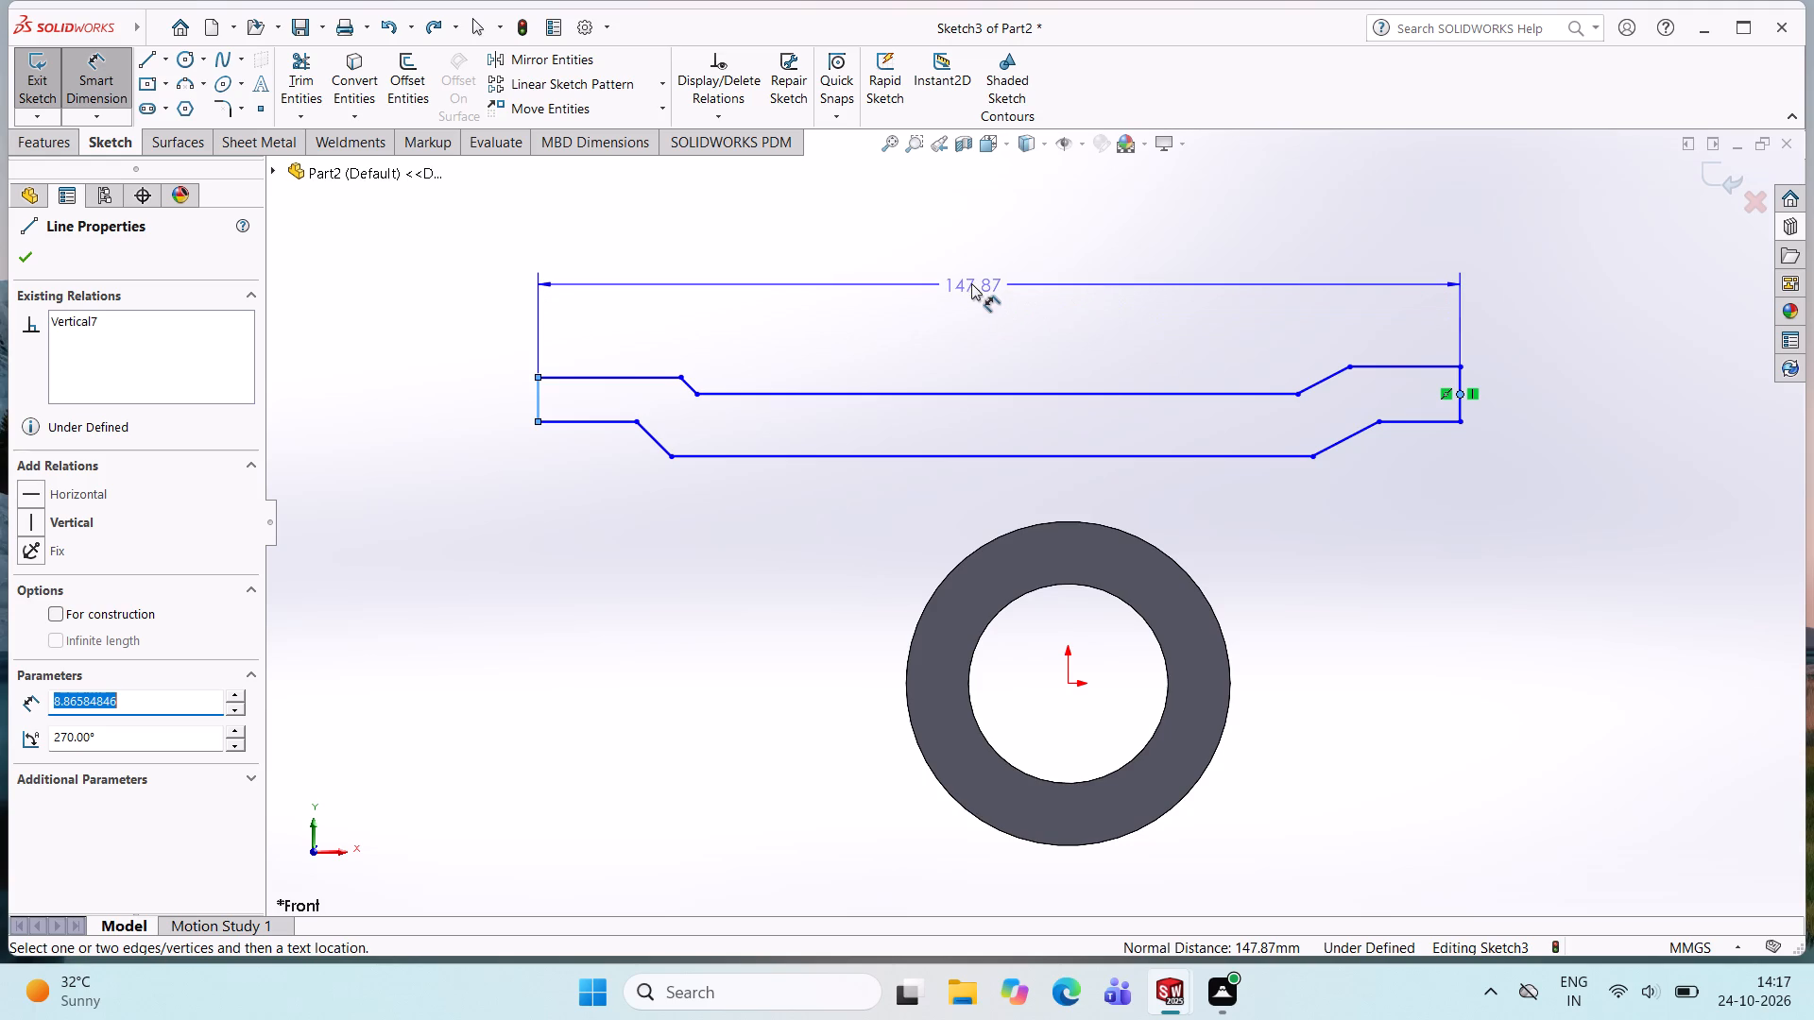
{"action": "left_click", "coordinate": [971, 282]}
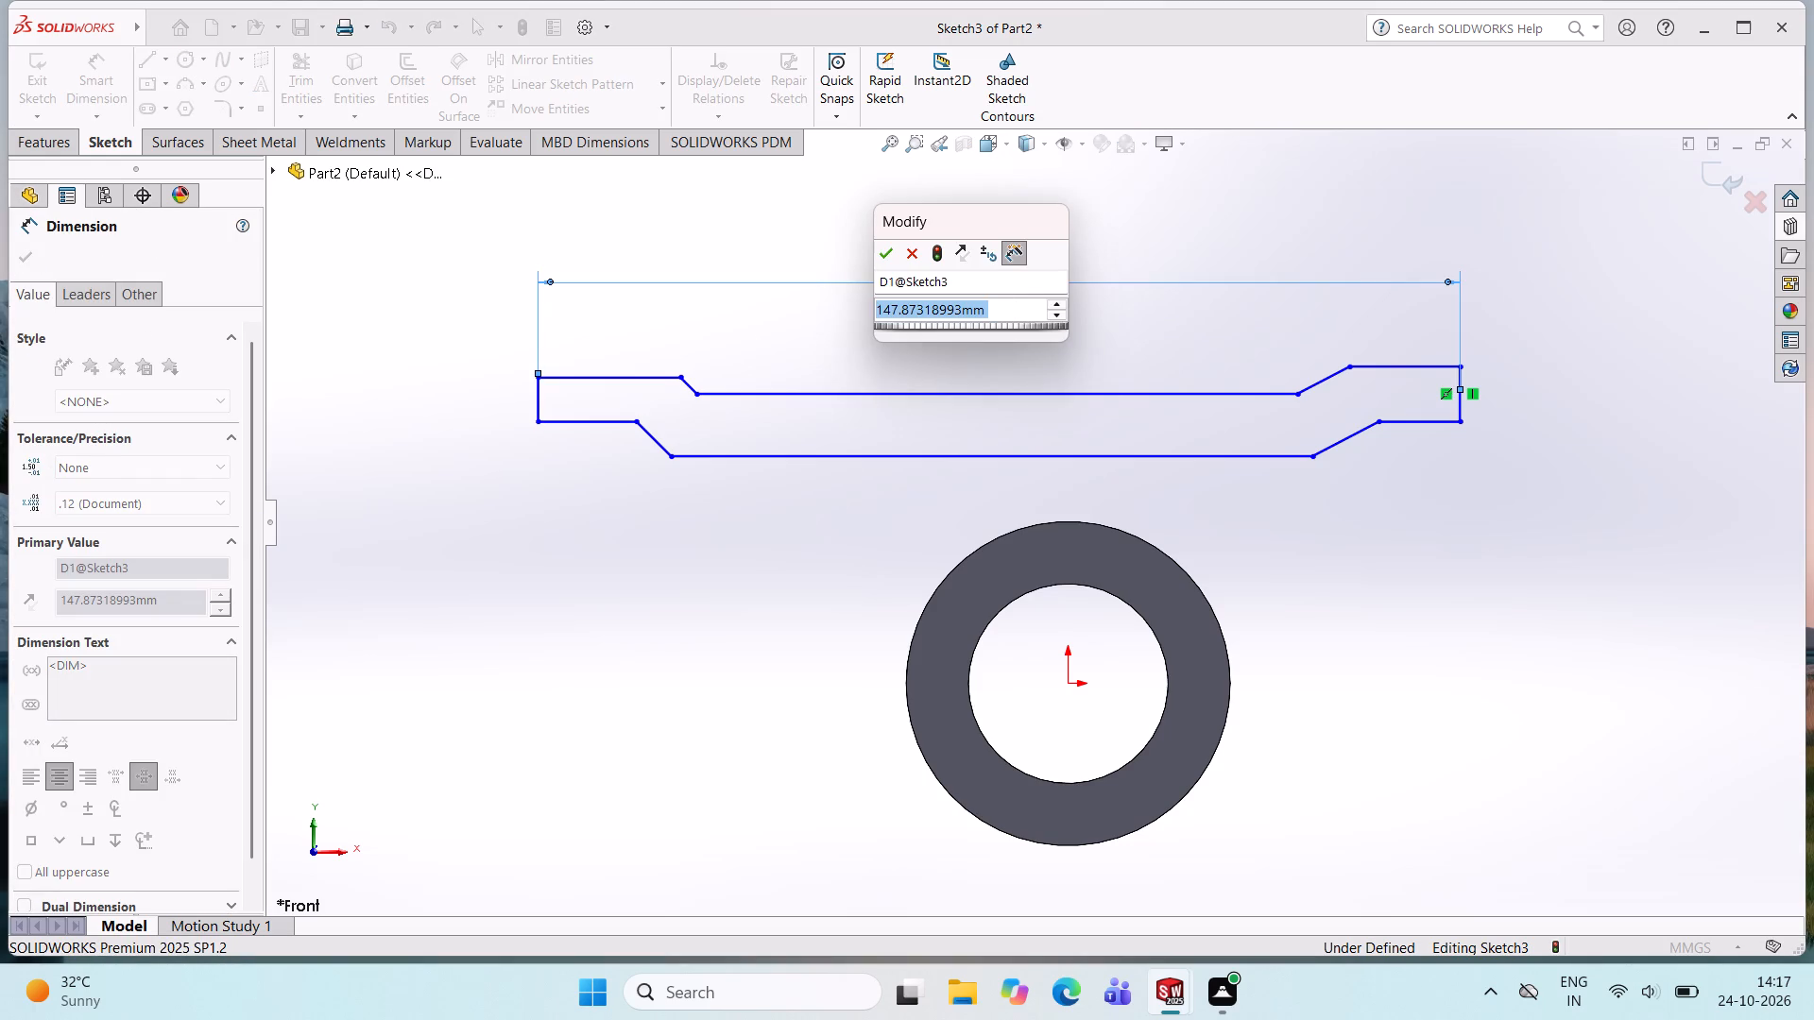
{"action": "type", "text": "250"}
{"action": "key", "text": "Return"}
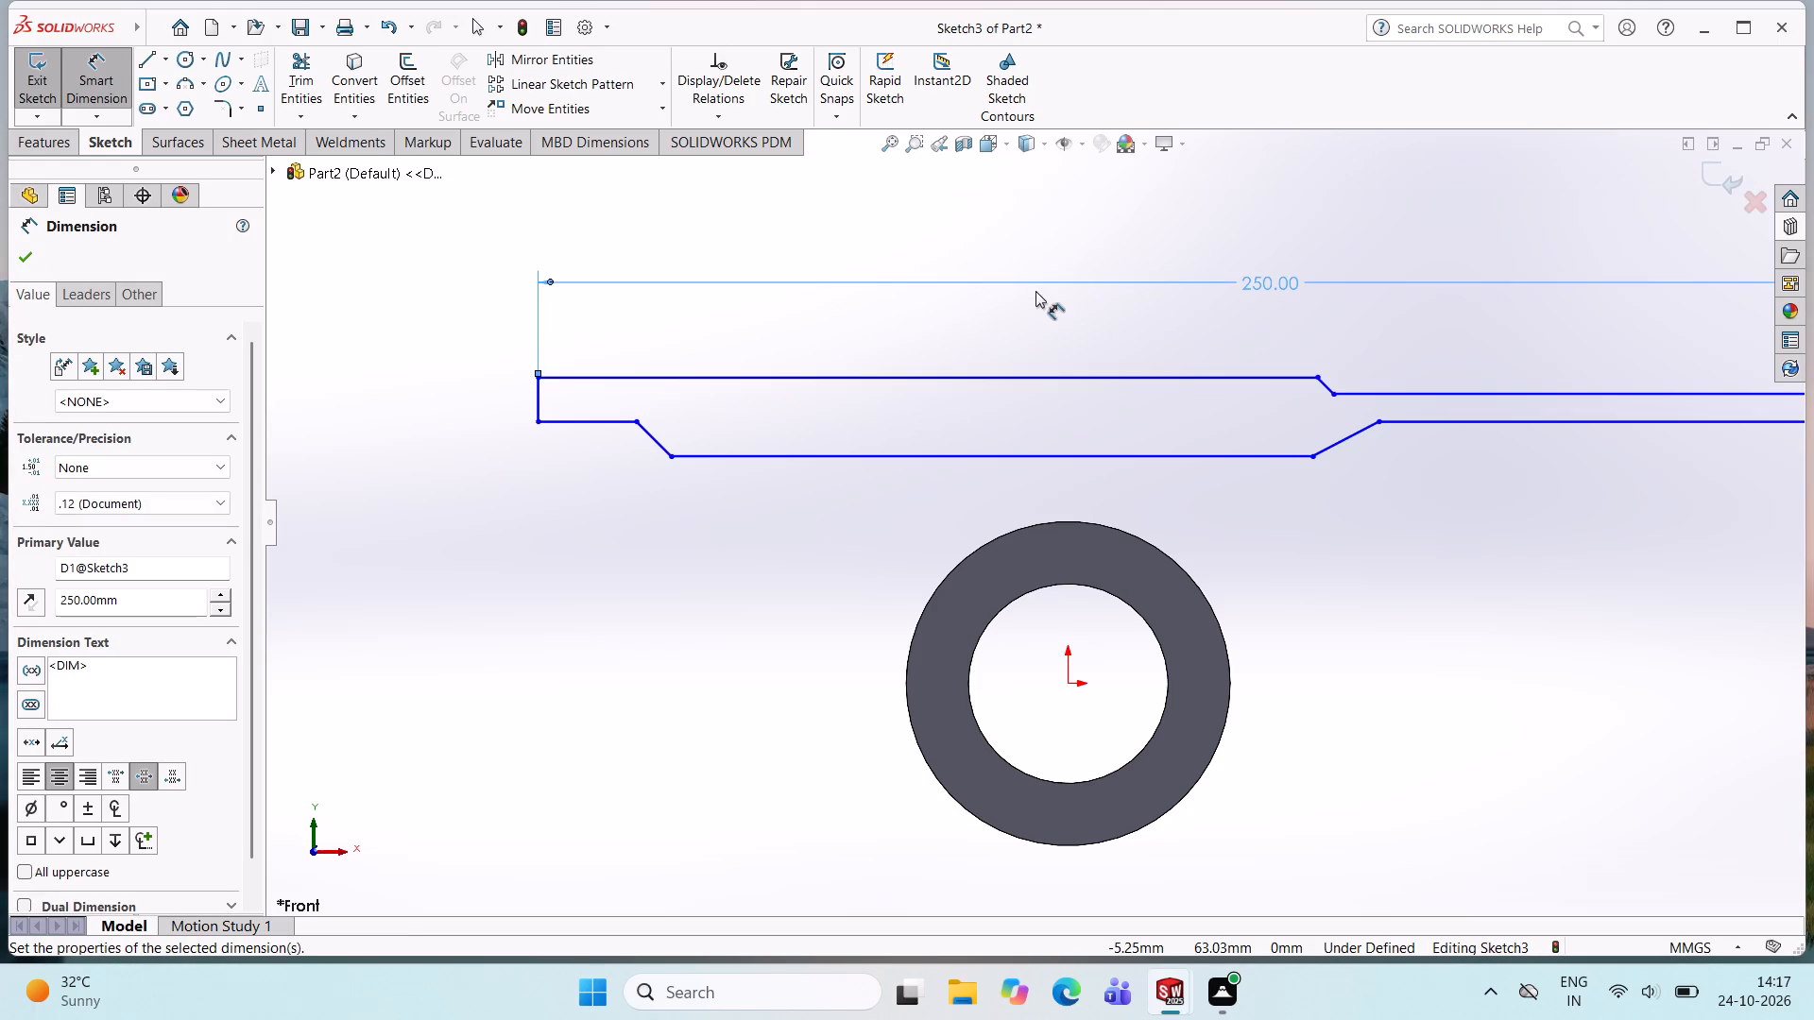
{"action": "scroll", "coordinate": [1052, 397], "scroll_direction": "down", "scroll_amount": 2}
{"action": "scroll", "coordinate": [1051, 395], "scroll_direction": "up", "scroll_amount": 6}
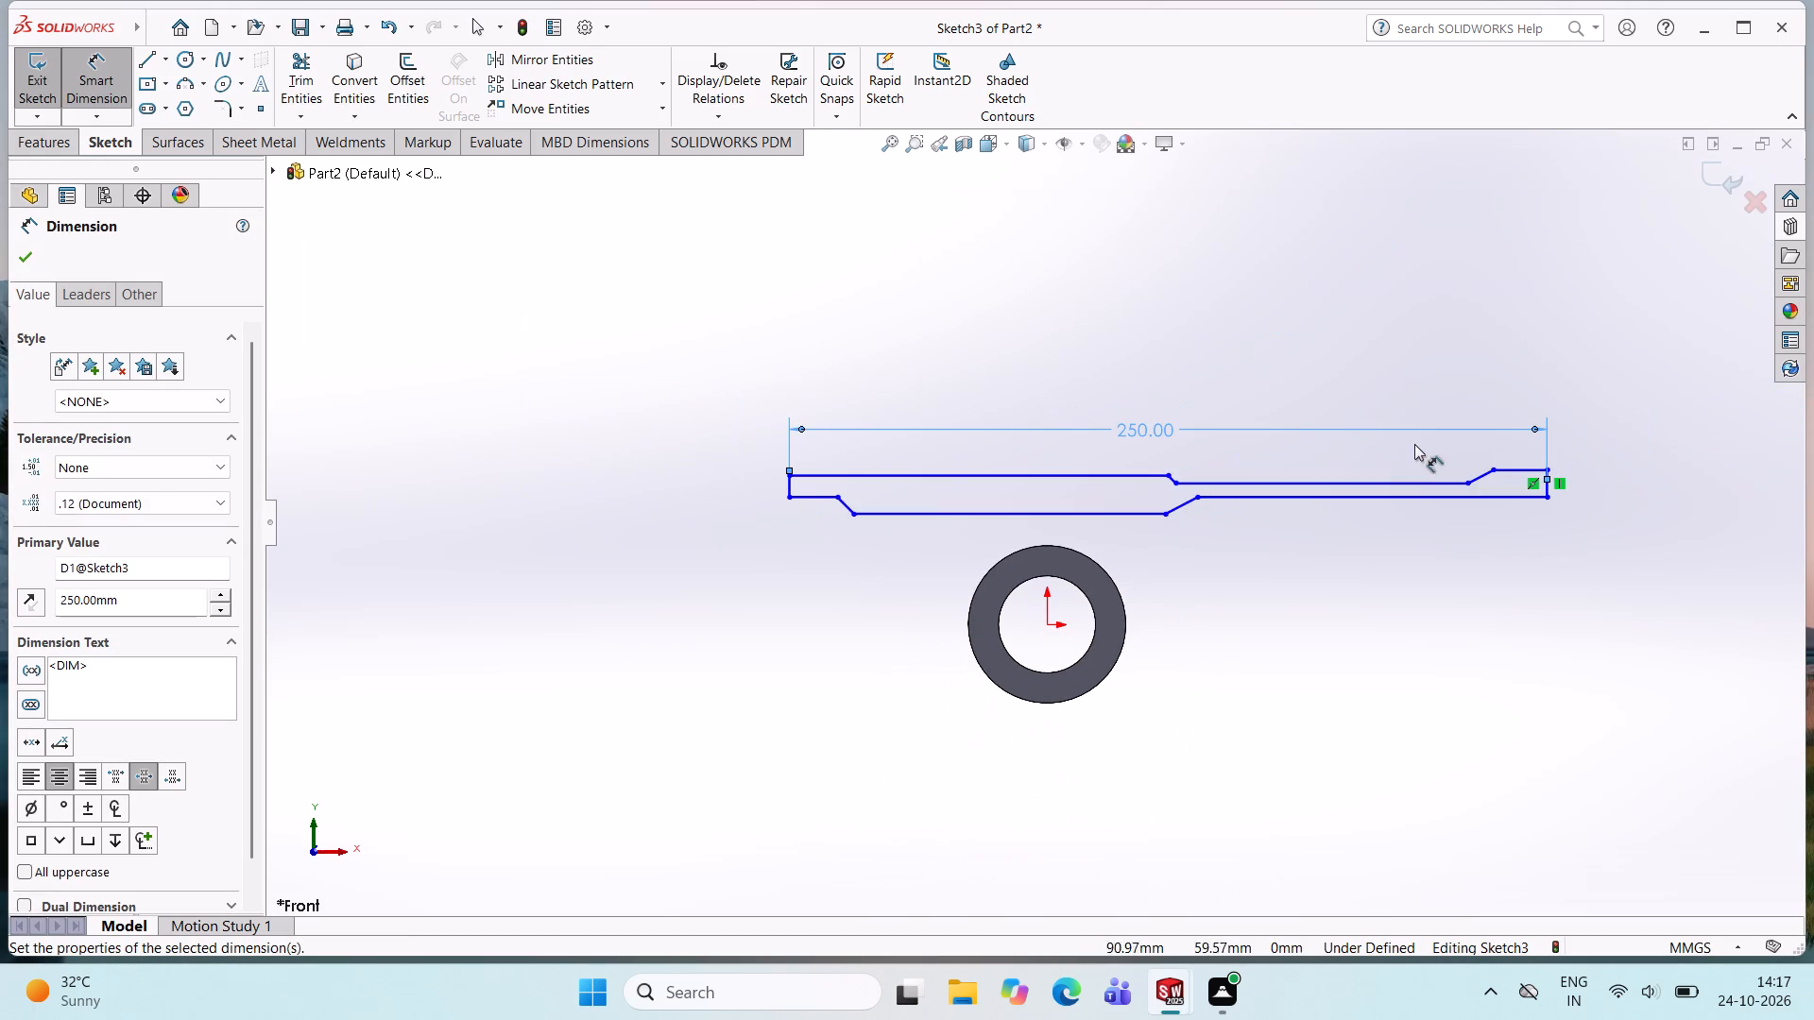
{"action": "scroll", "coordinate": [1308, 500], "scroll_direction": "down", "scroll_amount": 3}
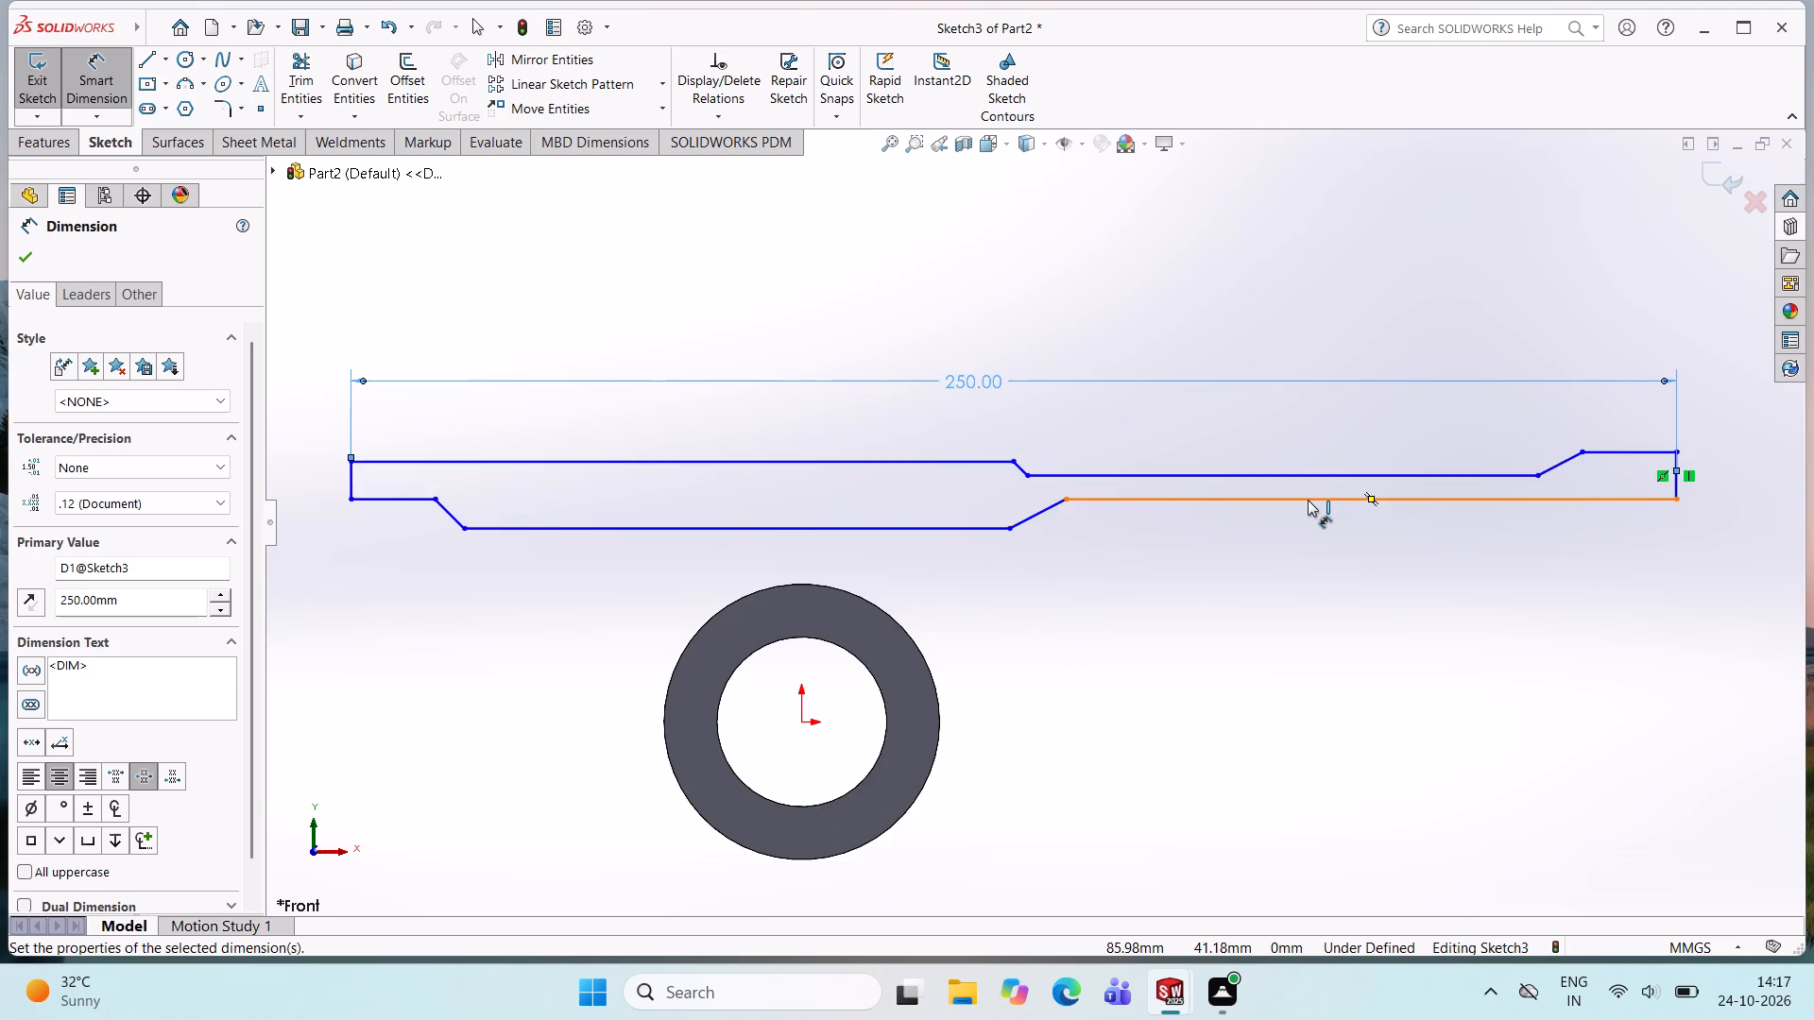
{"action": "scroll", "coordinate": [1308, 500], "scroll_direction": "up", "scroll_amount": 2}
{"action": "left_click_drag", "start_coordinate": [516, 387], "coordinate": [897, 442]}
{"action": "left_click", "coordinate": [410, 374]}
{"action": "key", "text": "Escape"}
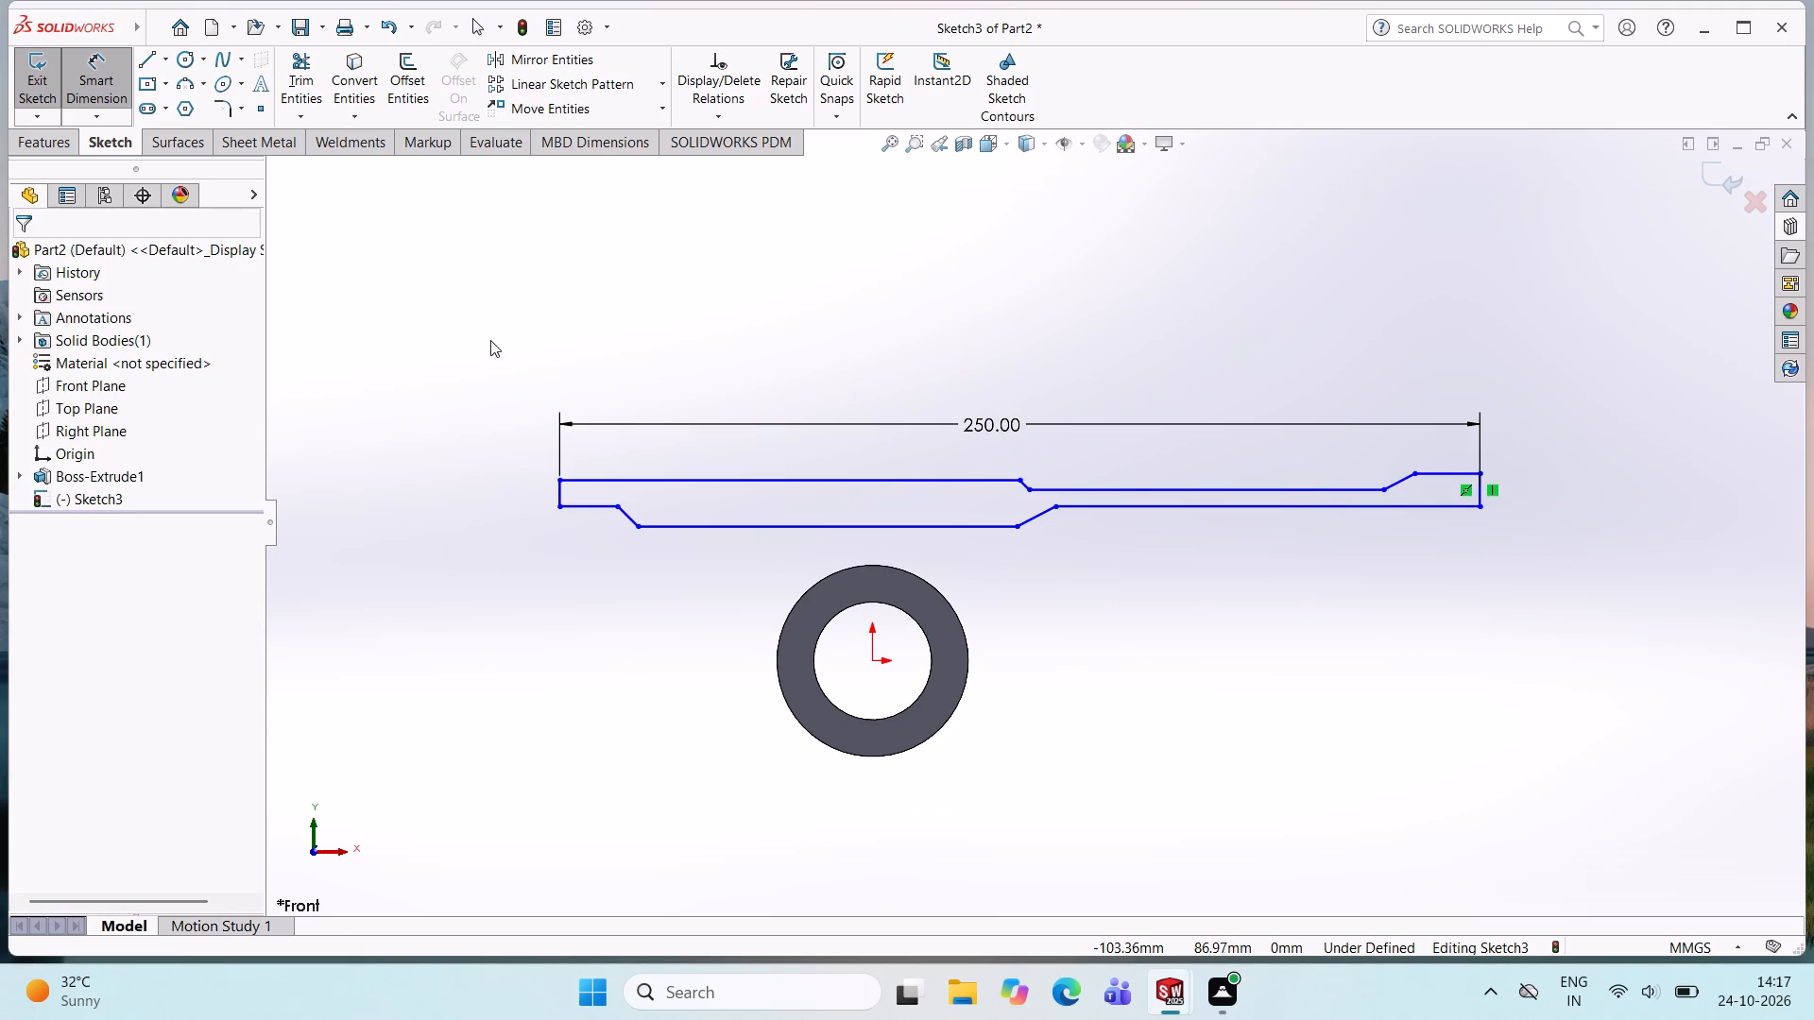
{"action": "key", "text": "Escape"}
Delete the entire stepped profile together with its overall length dimension.
{"action": "left_click_drag", "start_coordinate": [472, 341], "coordinate": [1547, 536]}
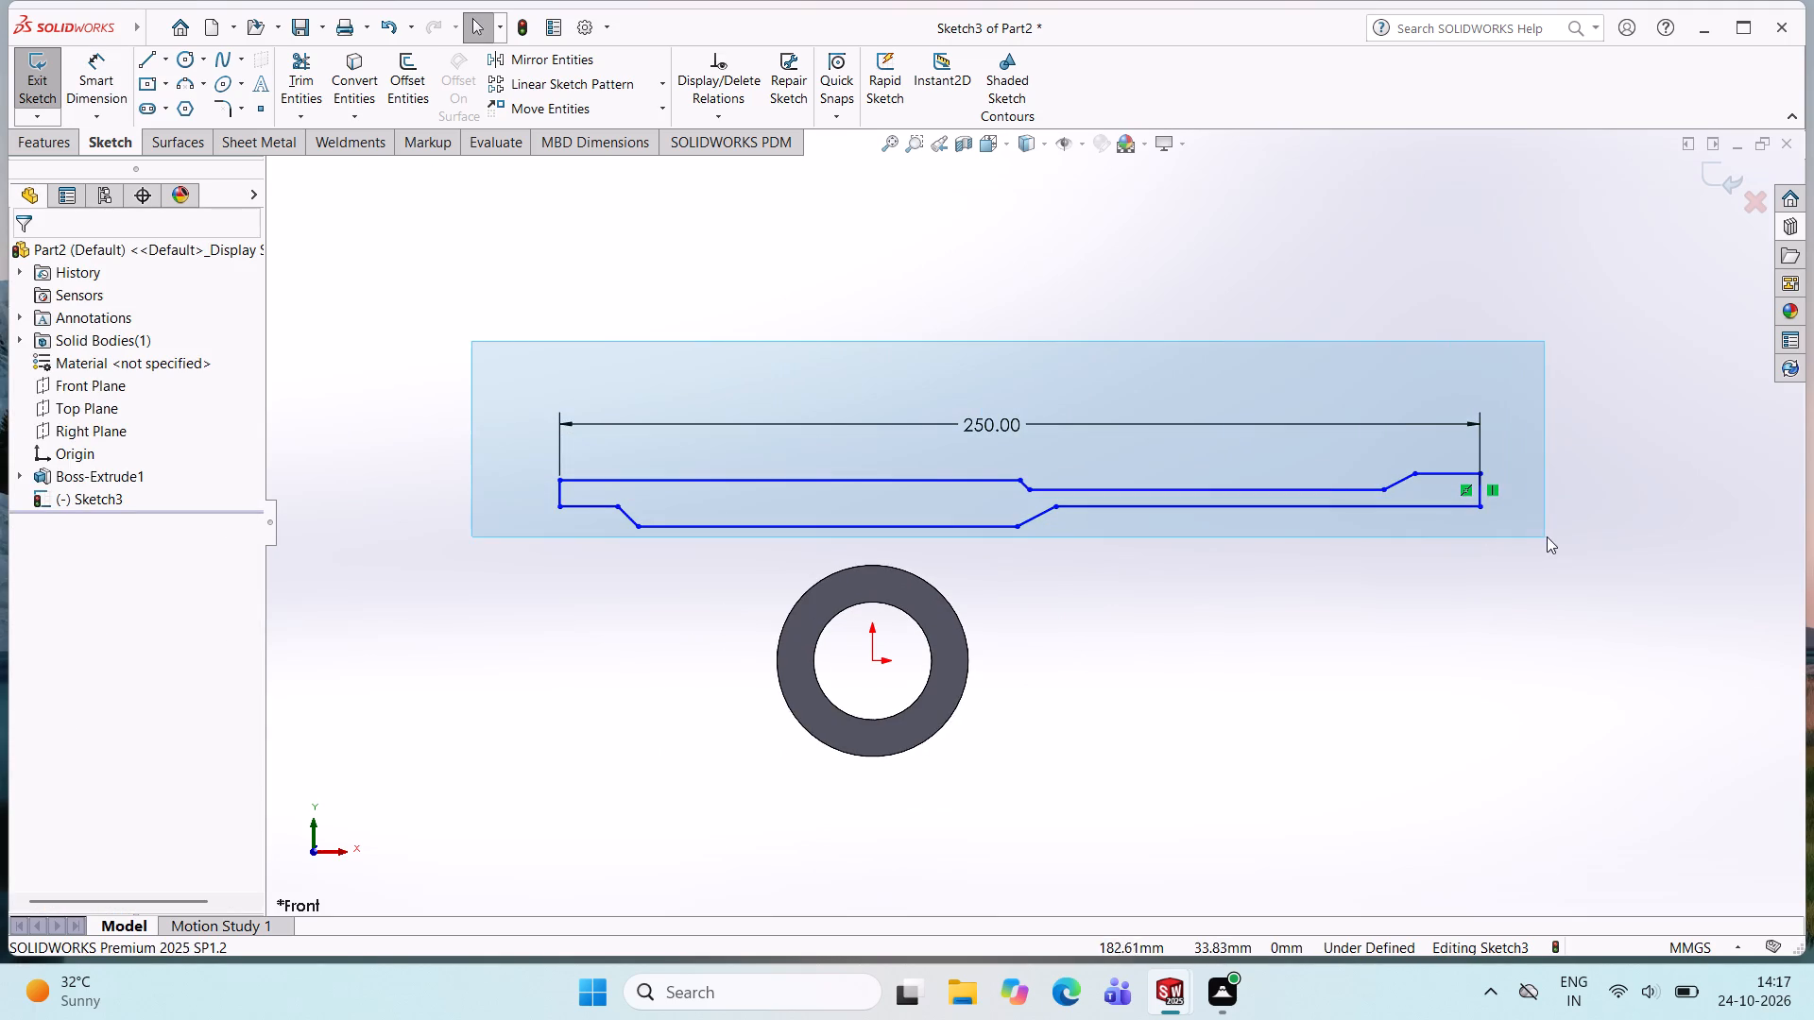
{"action": "left_click_drag", "start_coordinate": [1547, 536], "coordinate": [1549, 536]}
{"action": "key", "text": "Delete"}
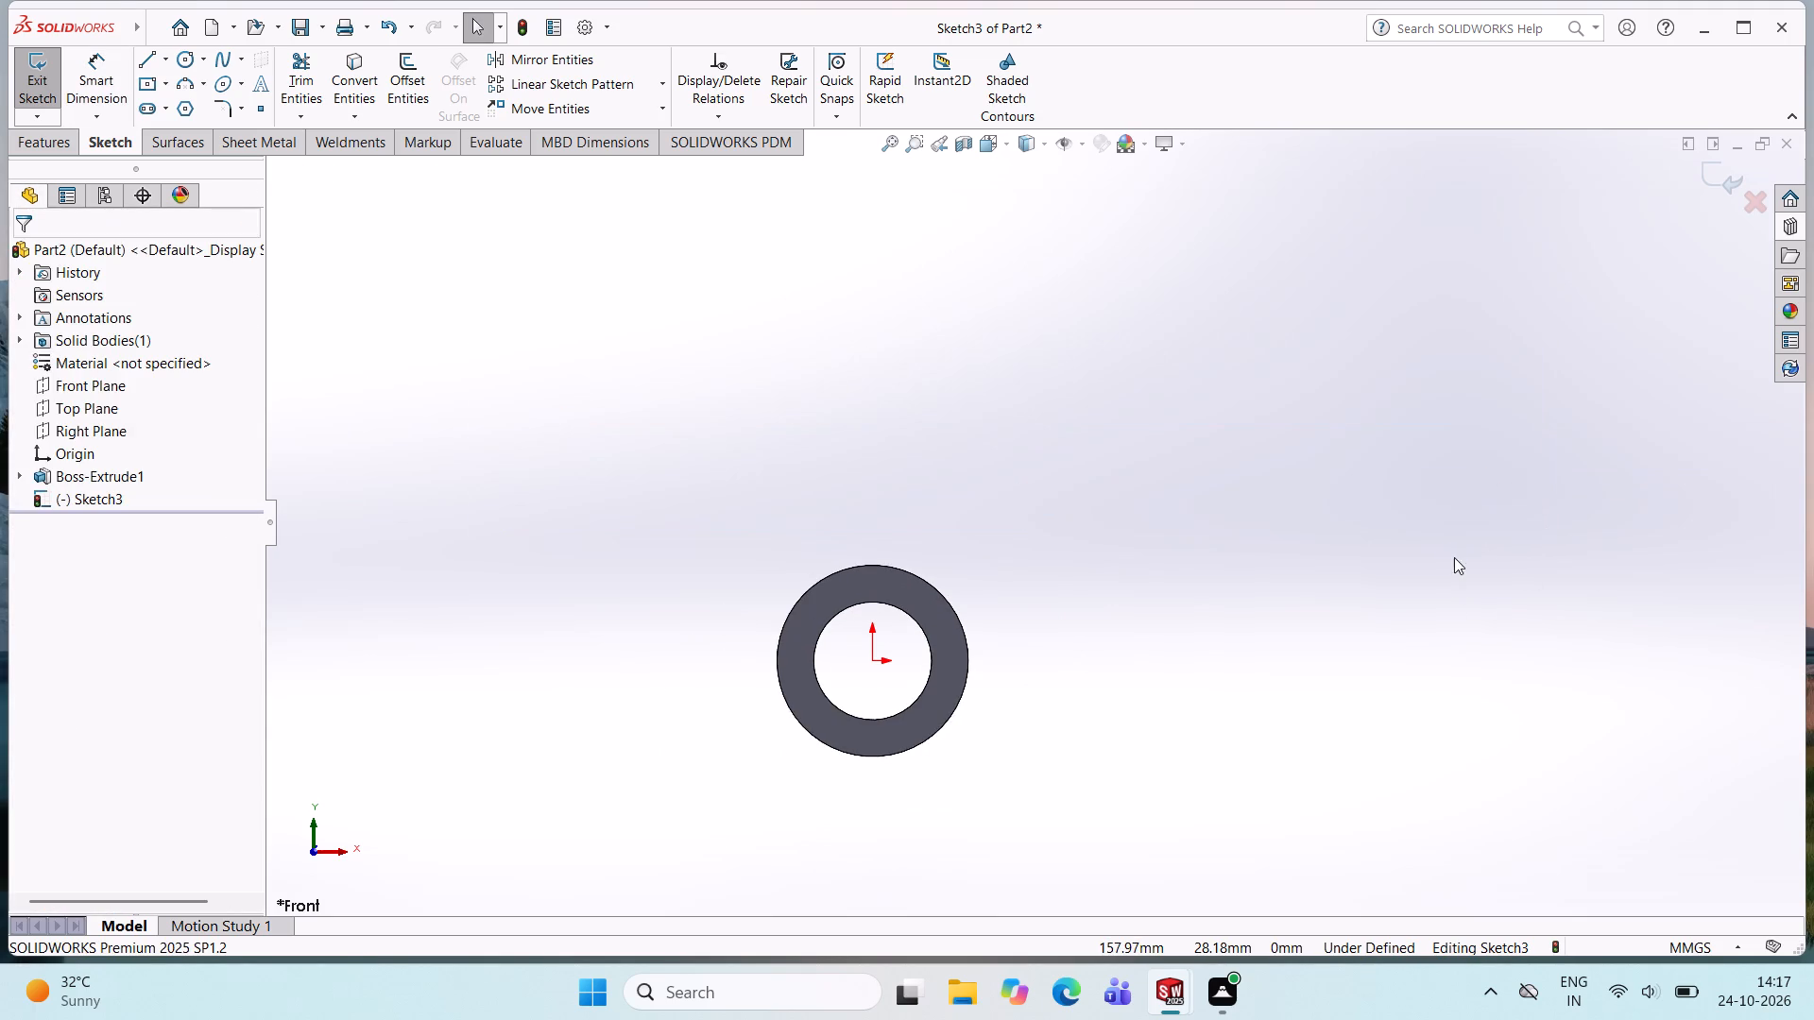
Sketch an open chain above the ring: short horizontal, 45° descent about 20 mm long, long horizontal, 45° ascent, and short horizontal about 23 mm long.
{"action": "scroll", "coordinate": [1213, 582], "scroll_direction": "down", "scroll_amount": 2}
{"action": "scroll", "coordinate": [1148, 563], "scroll_direction": "up", "scroll_amount": 4}
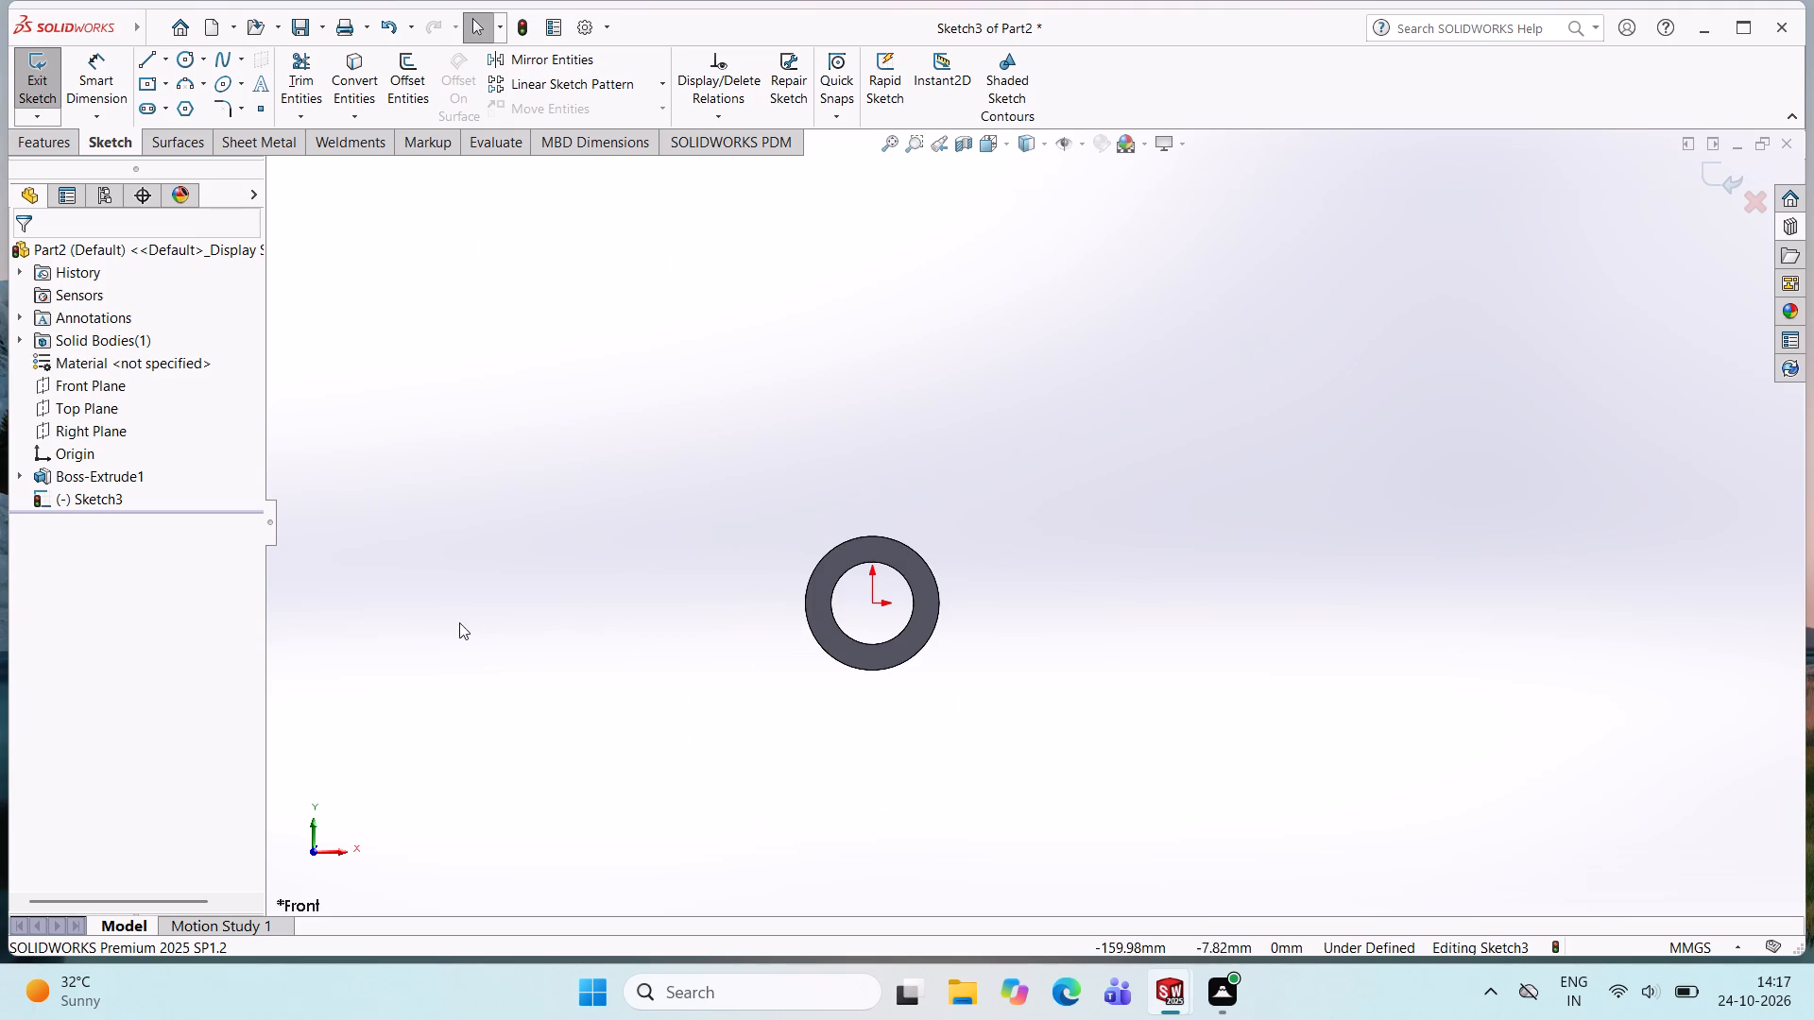
{"action": "scroll", "coordinate": [642, 608], "scroll_direction": "down", "scroll_amount": 2}
{"action": "left_click", "coordinate": [149, 61]}
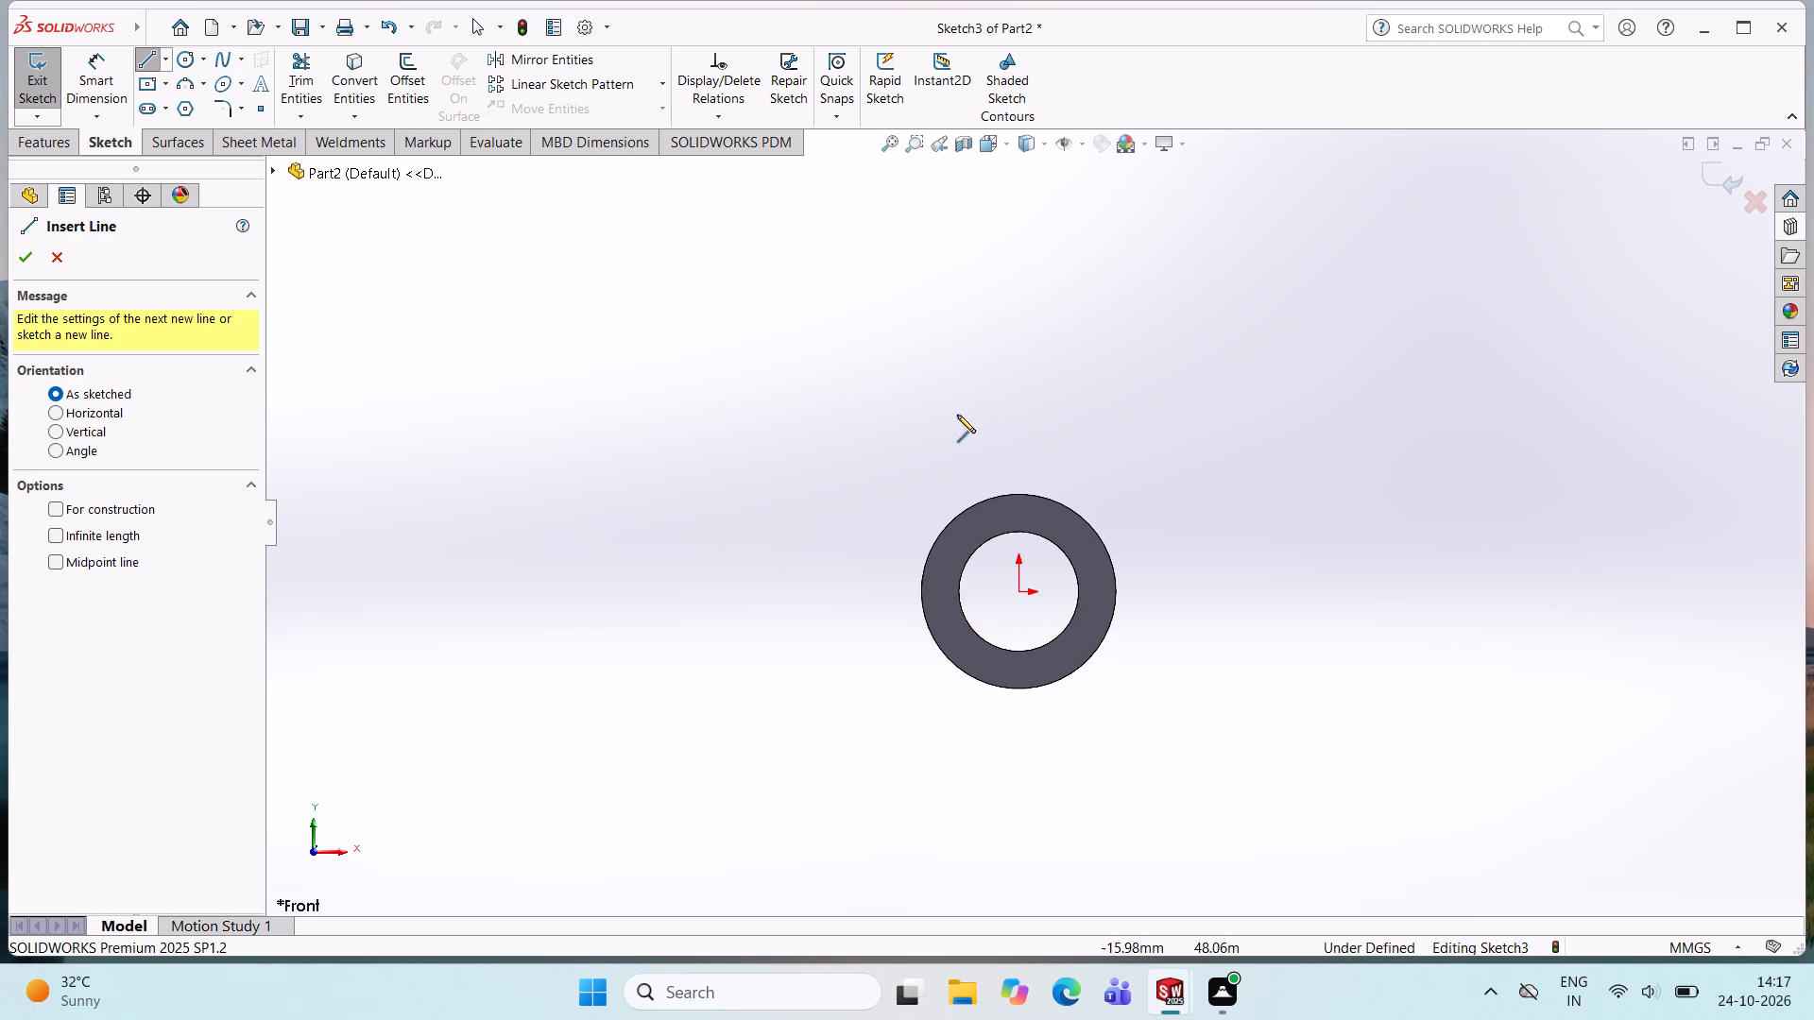
{"action": "left_click", "coordinate": [636, 427]}
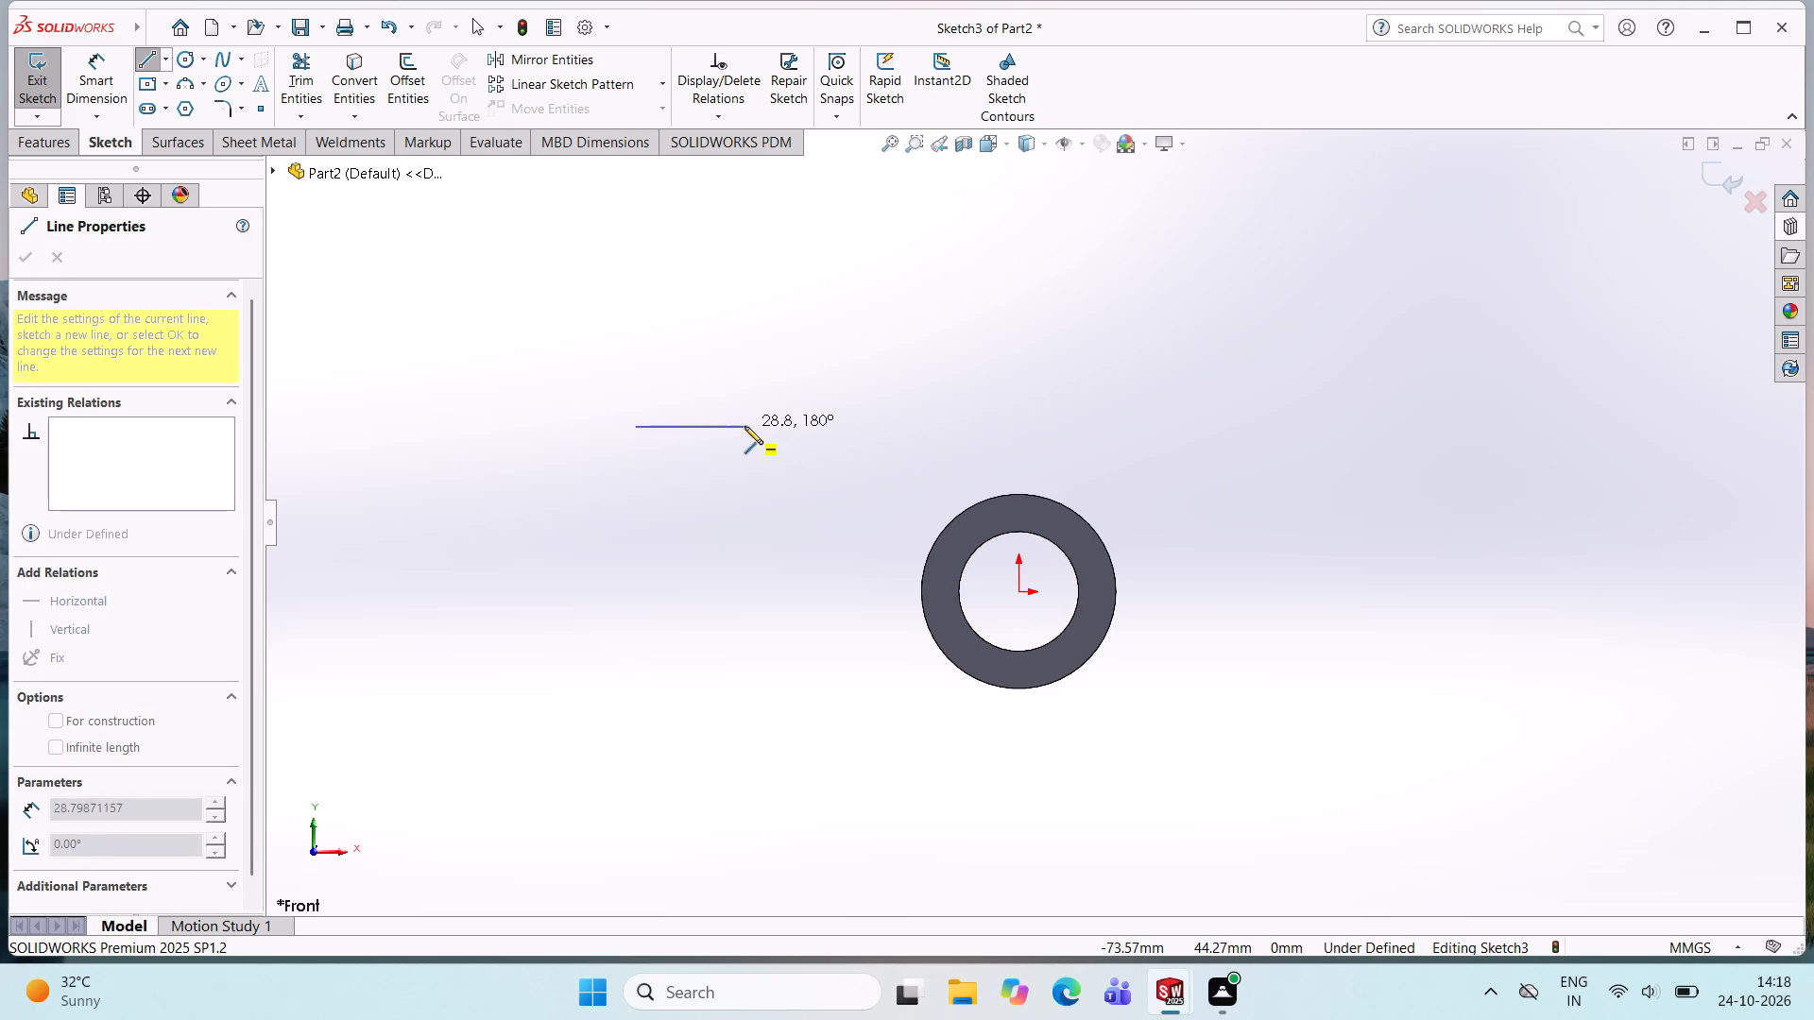
{"action": "left_click", "coordinate": [730, 432]}
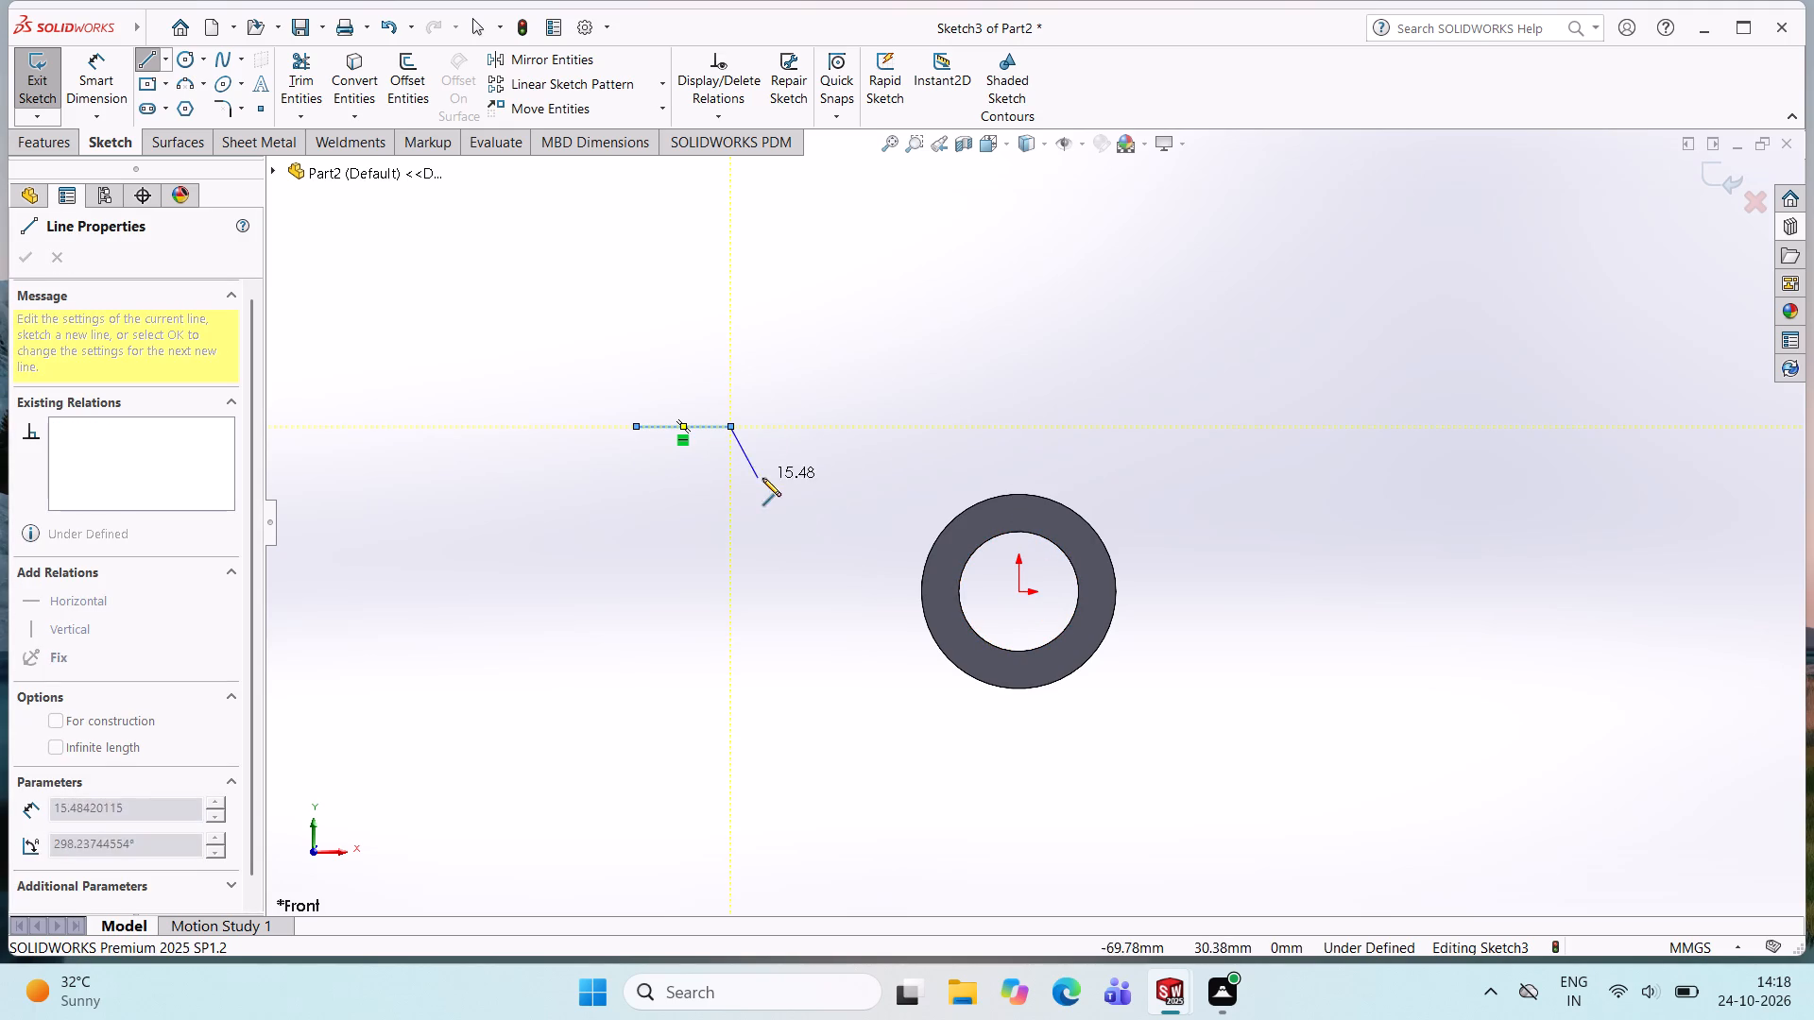
{"action": "left_click", "coordinate": [782, 479]}
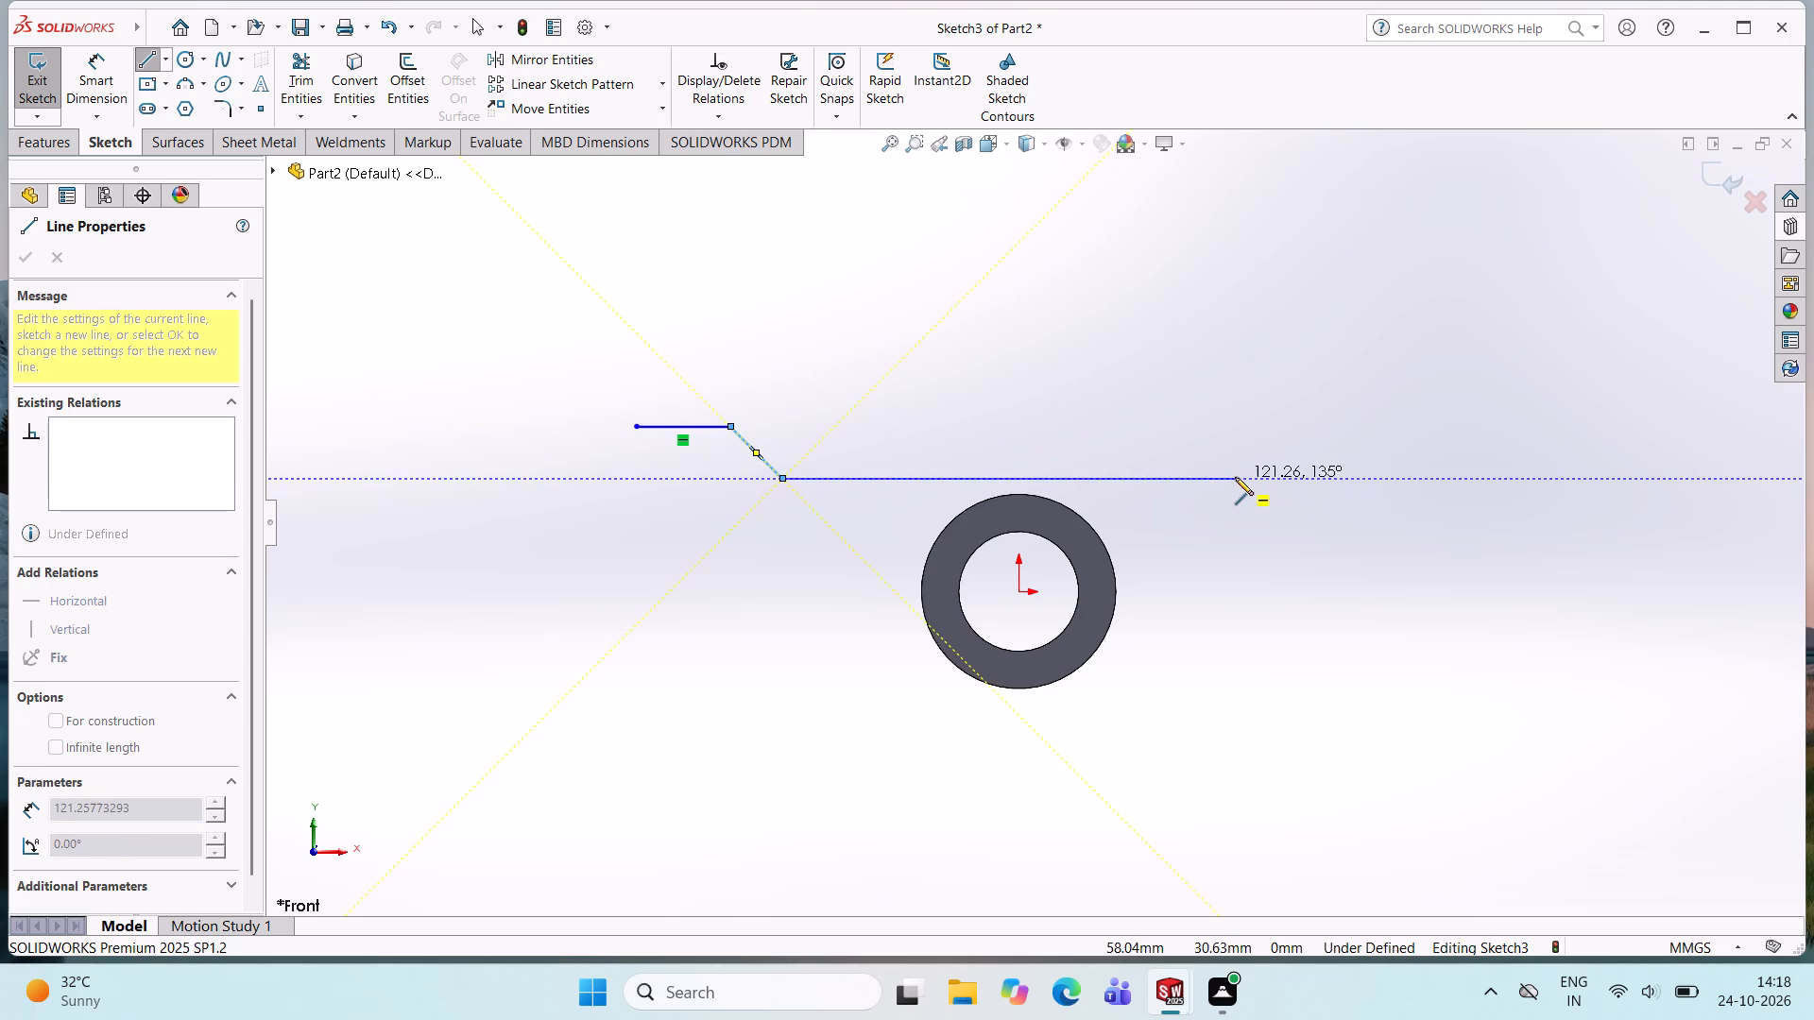
{"action": "left_click", "coordinate": [1263, 477]}
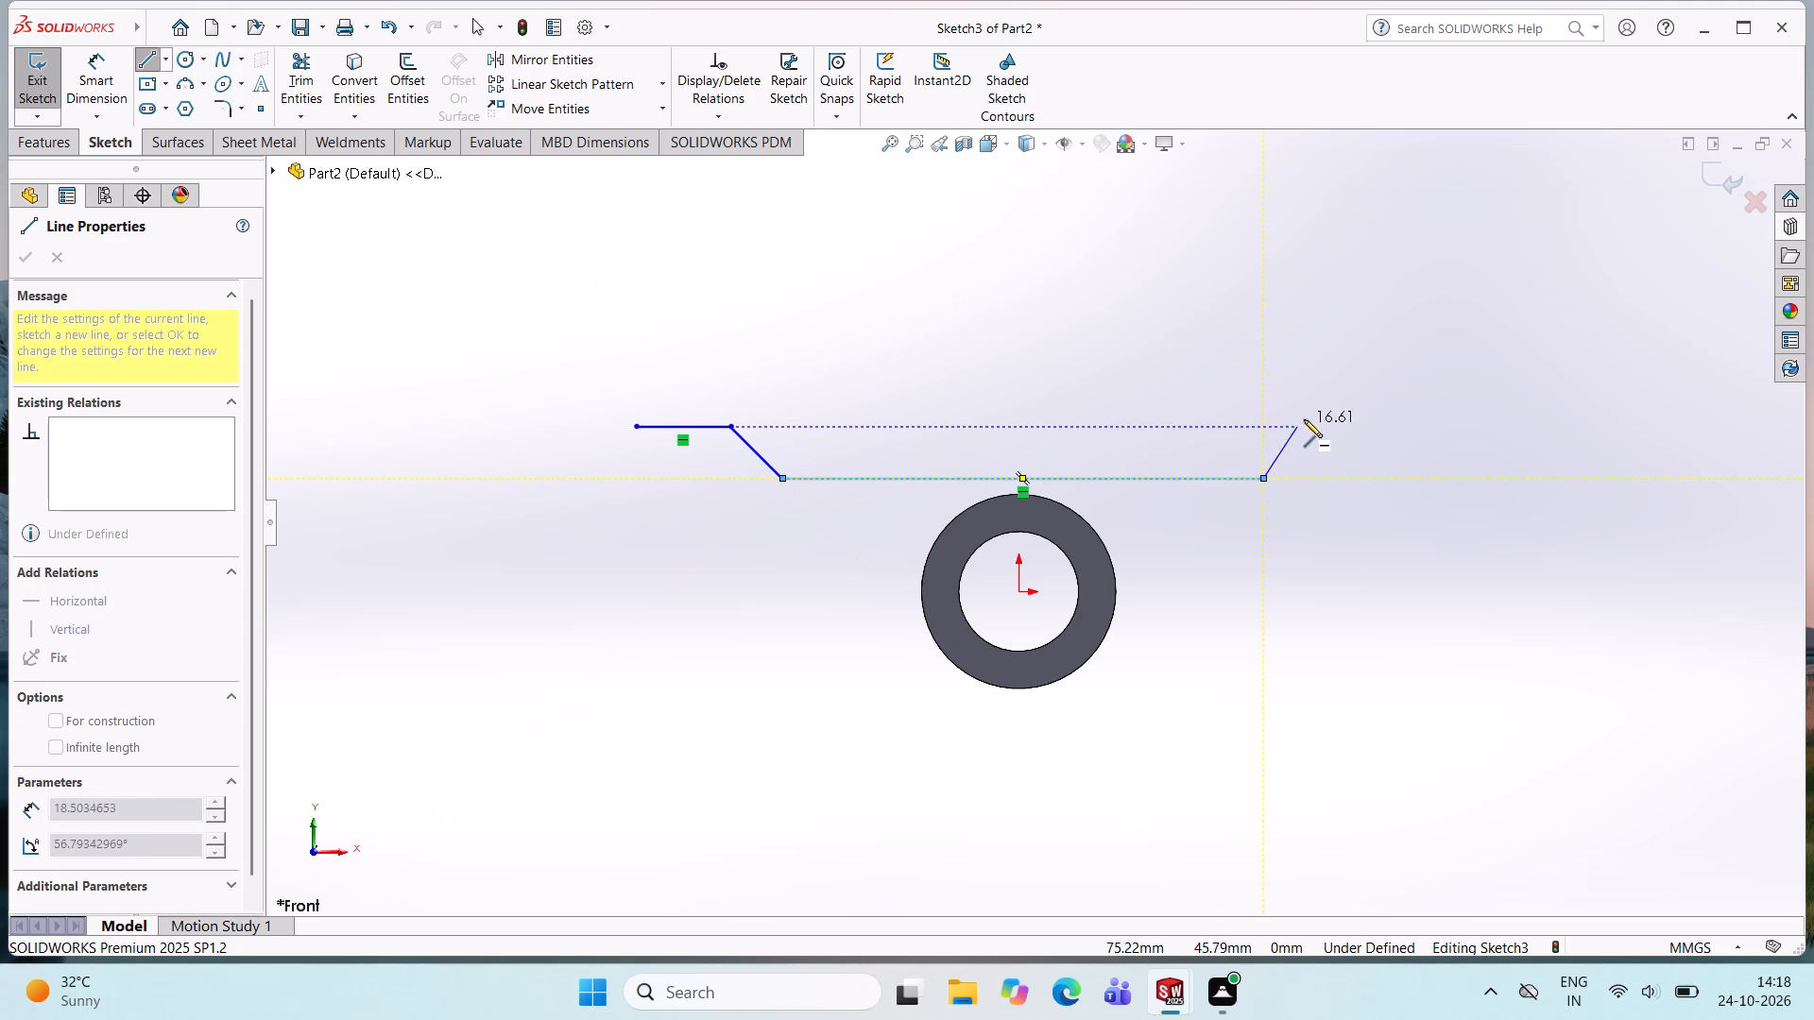
{"action": "left_click", "coordinate": [1312, 427]}
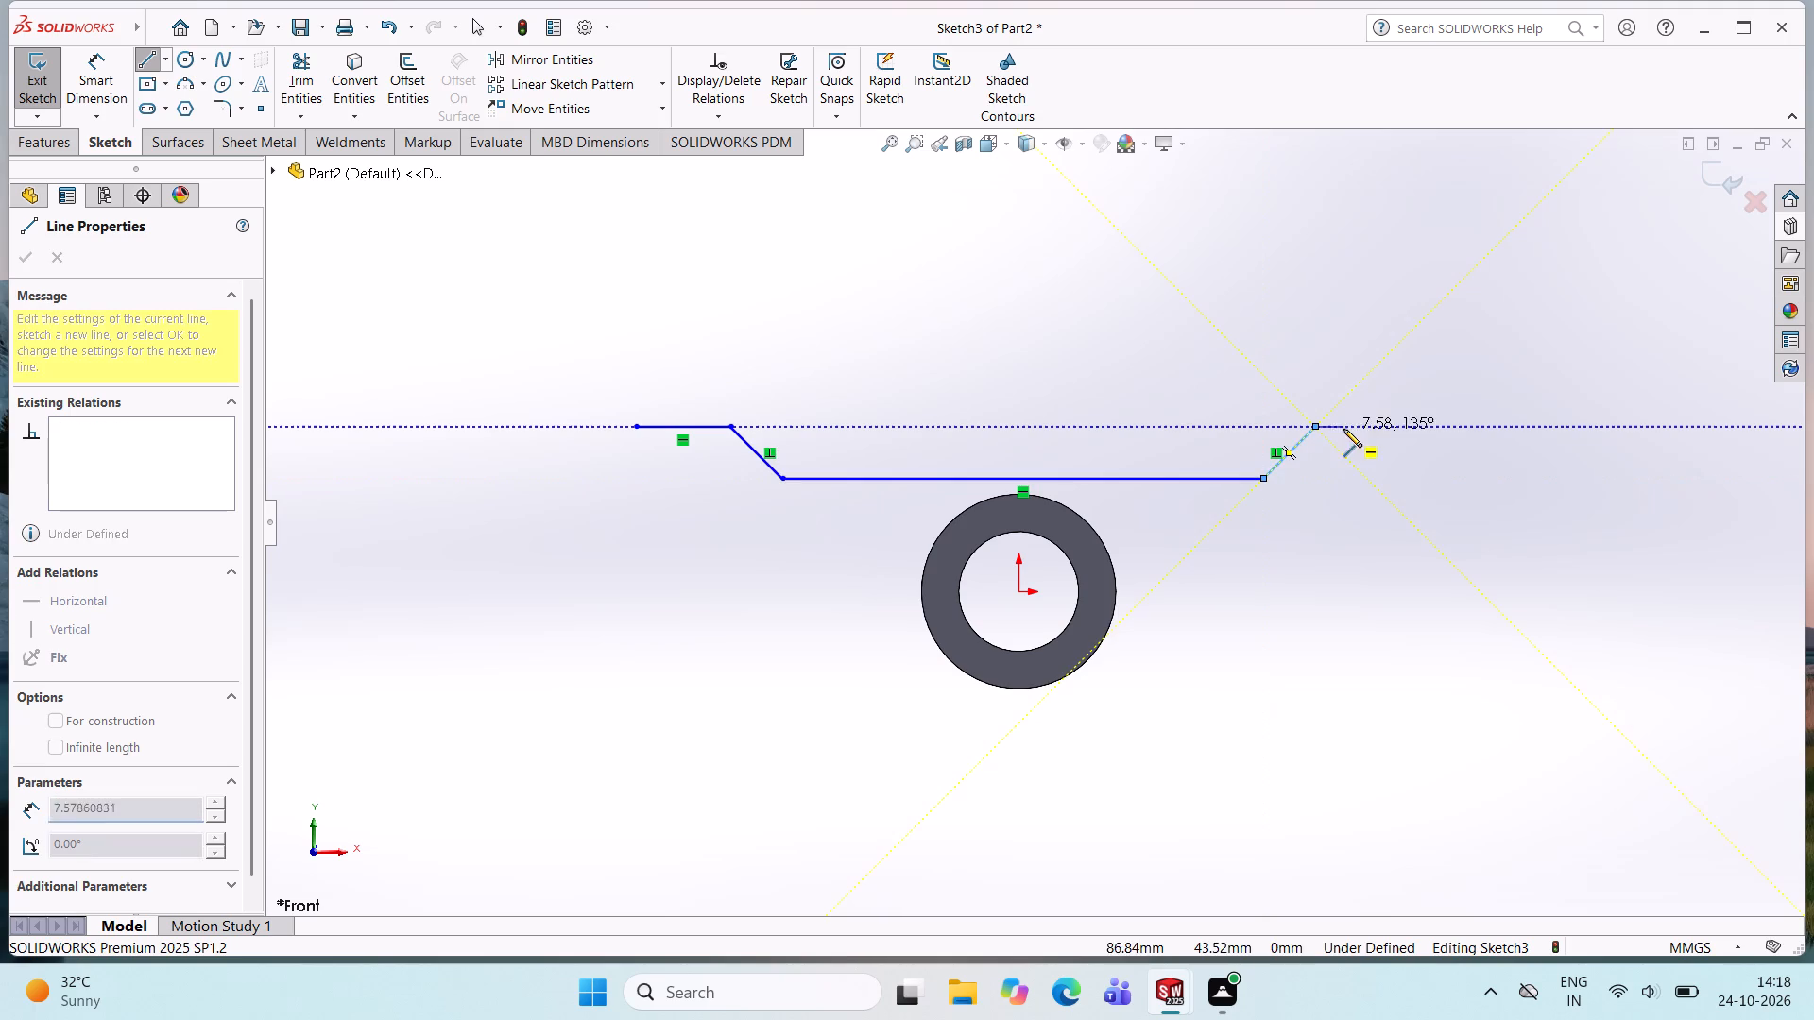
{"action": "left_click", "coordinate": [1402, 423]}
{"action": "key", "text": "Escape"}
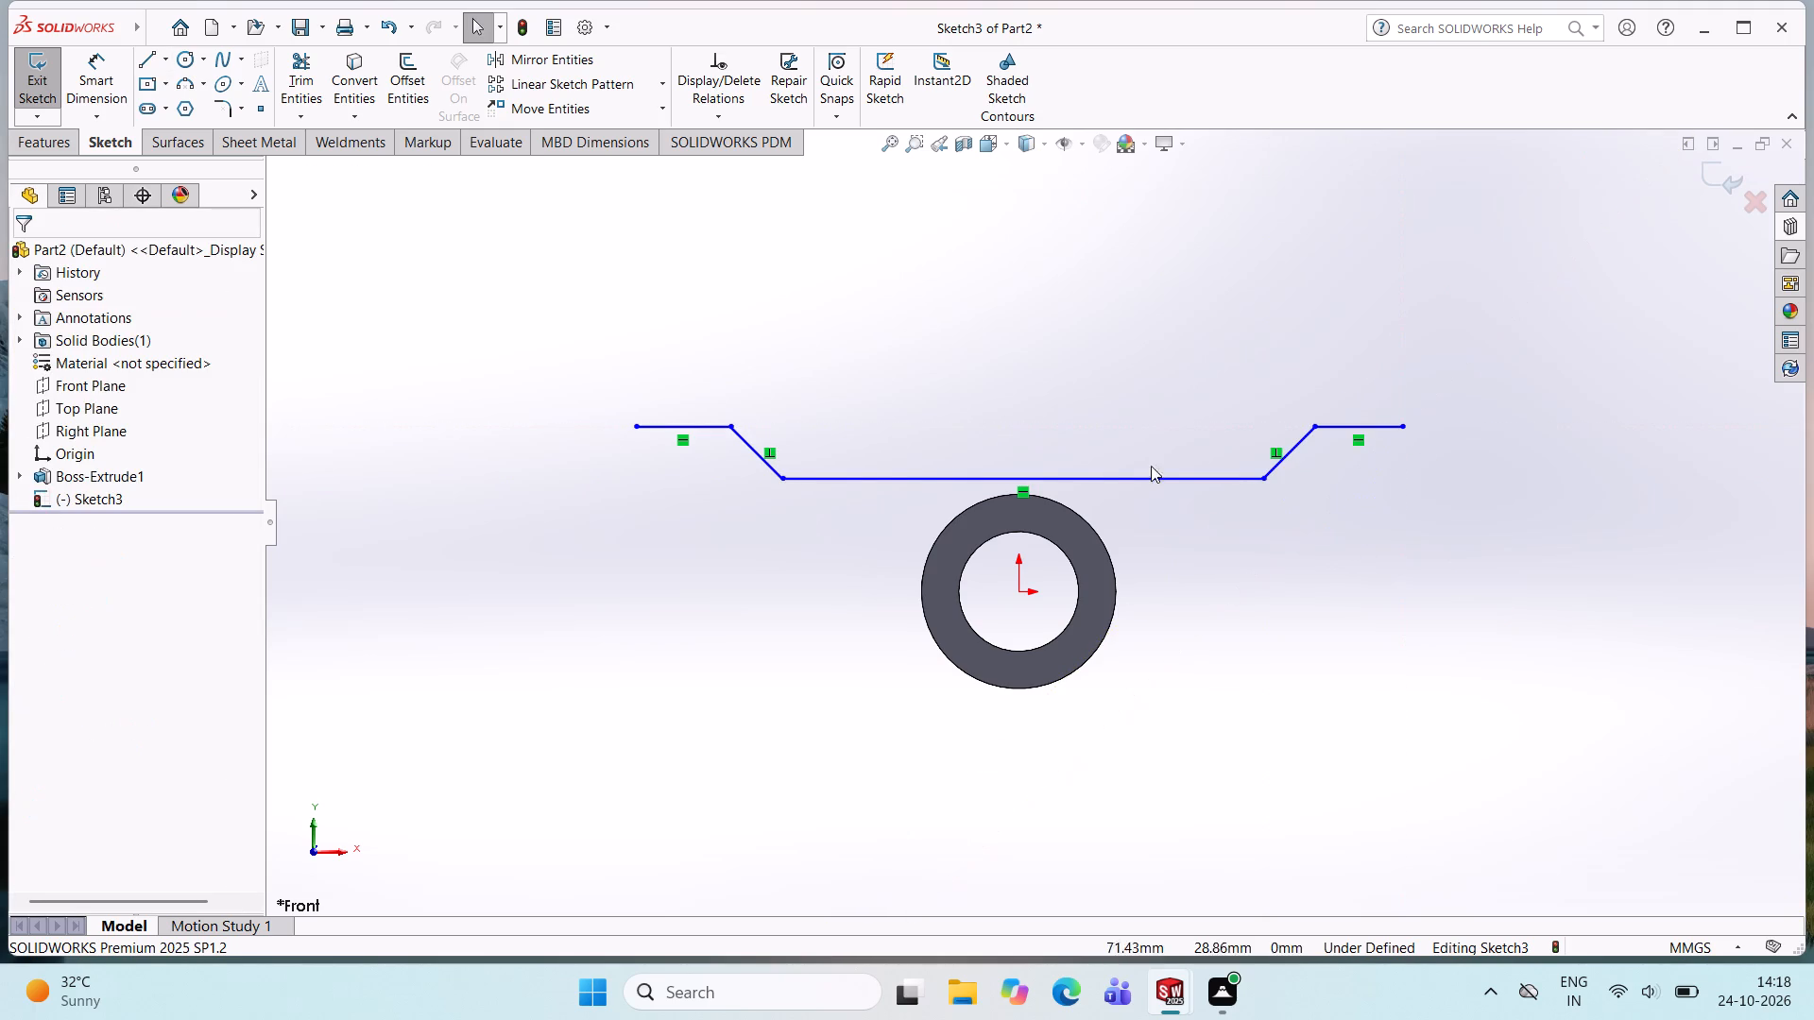
{"action": "key", "text": "Escape"}
{"action": "key", "text": "Escape"}
Offset the chain's two slopes and long horizontal line 10 mm upward, with the offset dimension added.
{"action": "left_click", "coordinate": [753, 444]}
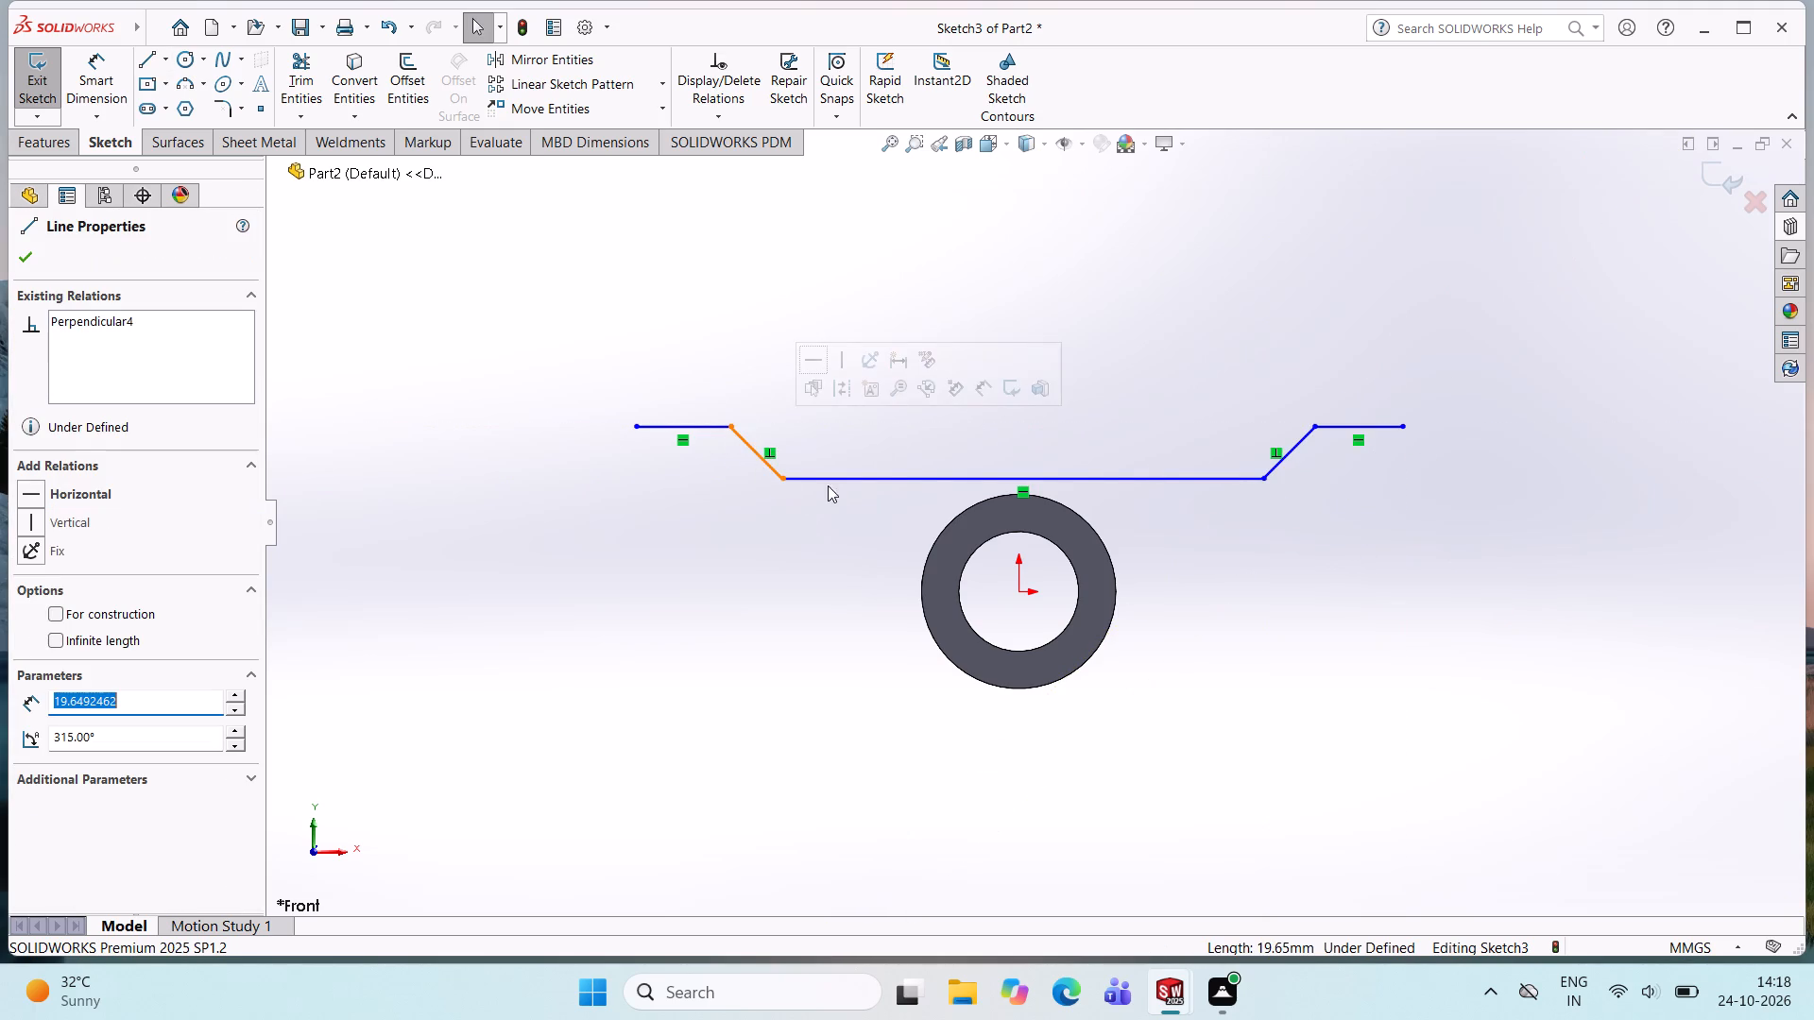
{"action": "left_click", "coordinate": [836, 480], "text": "ctrl"}
{"action": "left_click", "coordinate": [1273, 465], "text": "ctrl"}
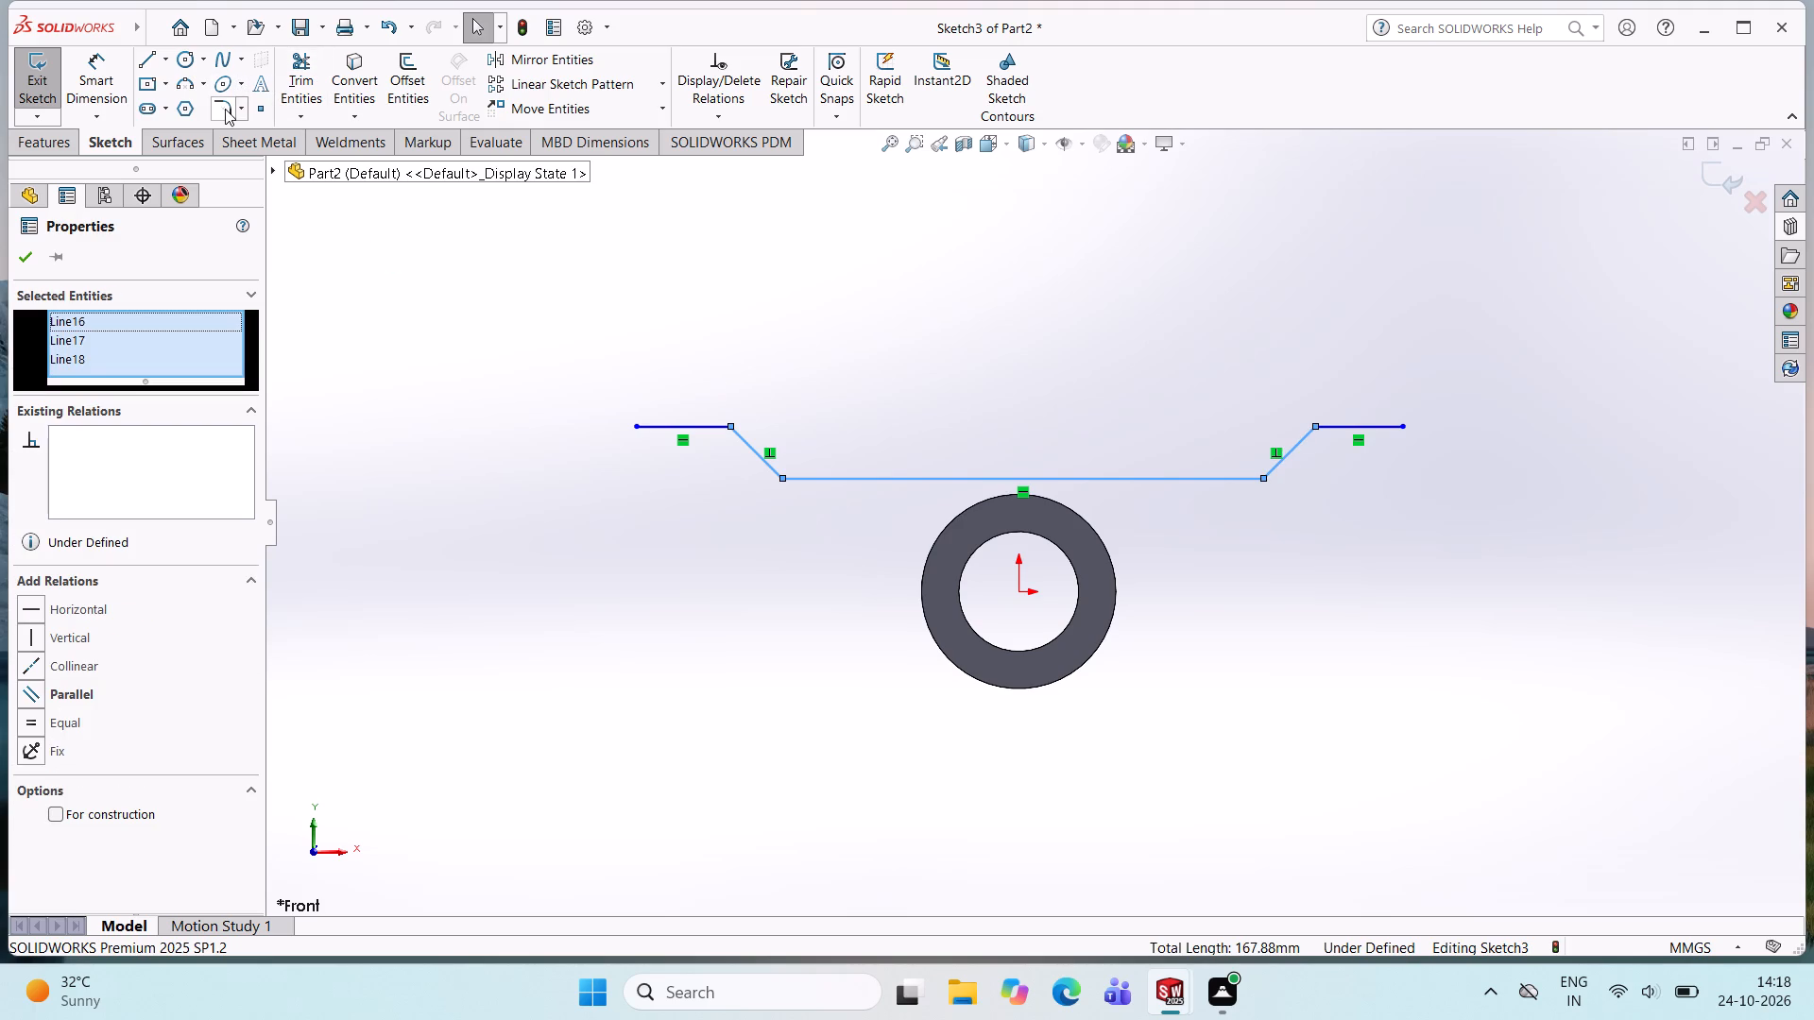
{"action": "left_click", "coordinate": [413, 73]}
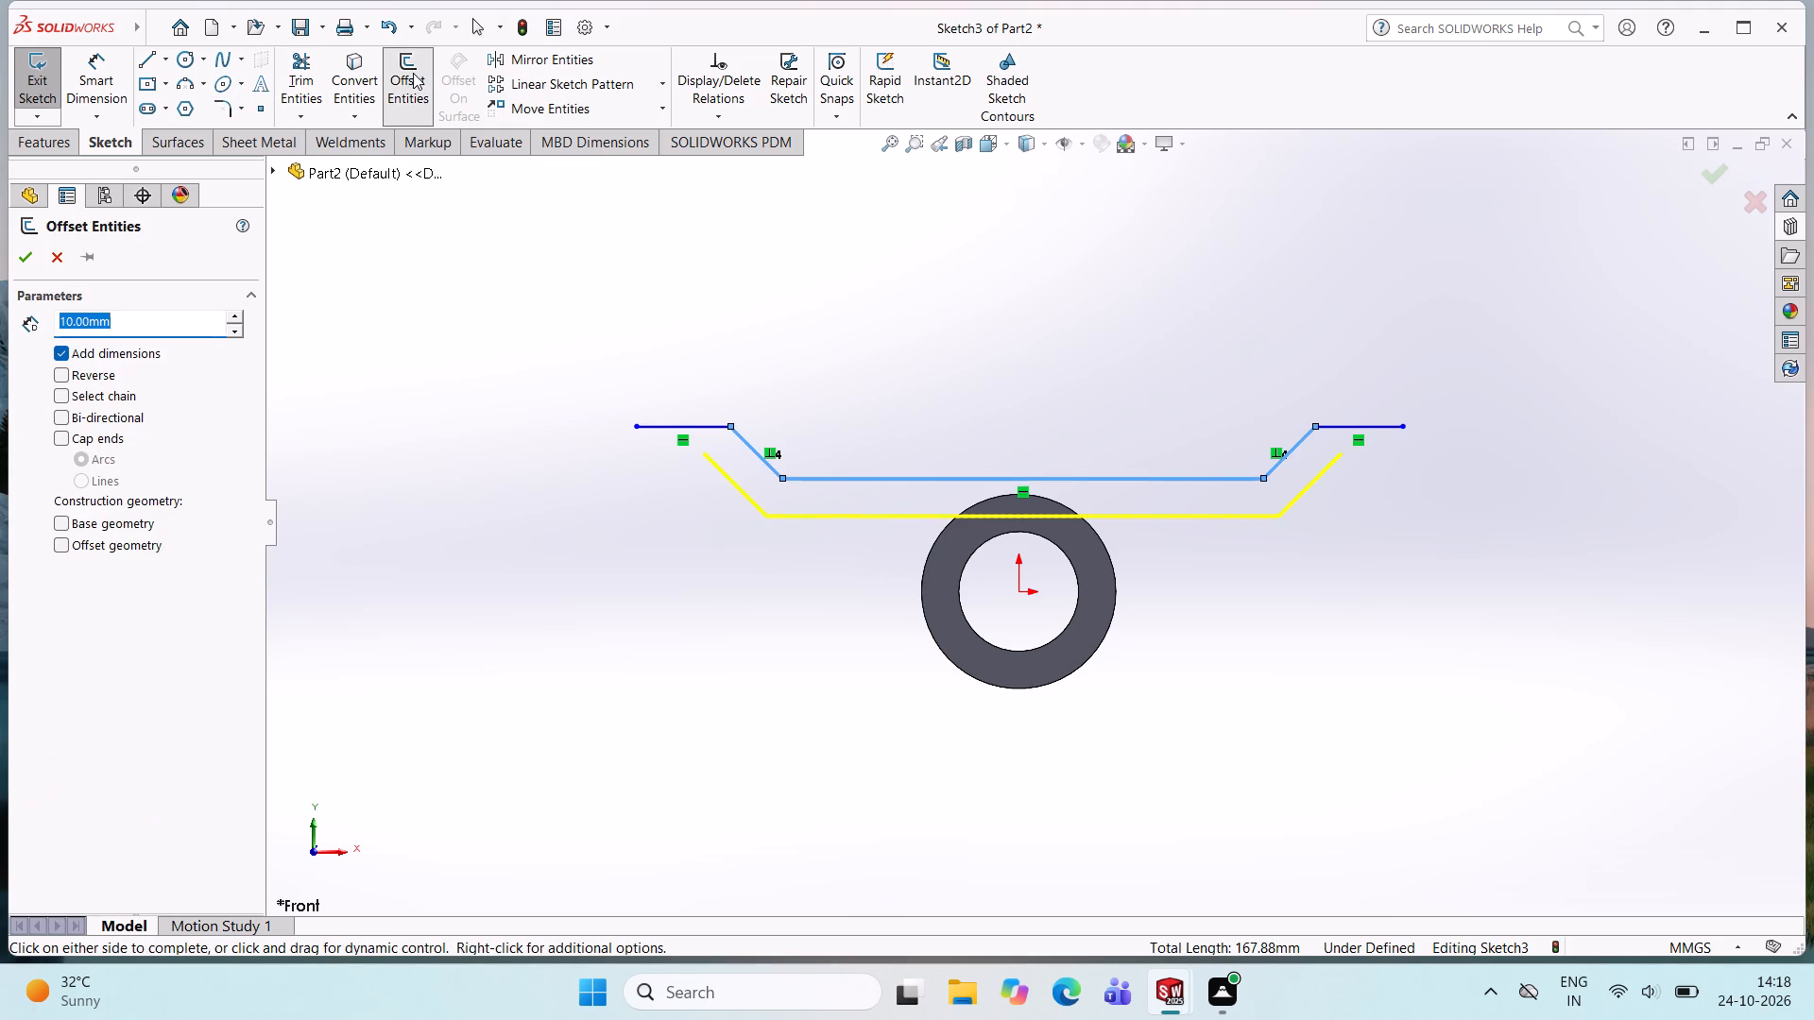
{"action": "left_click", "coordinate": [101, 381]}
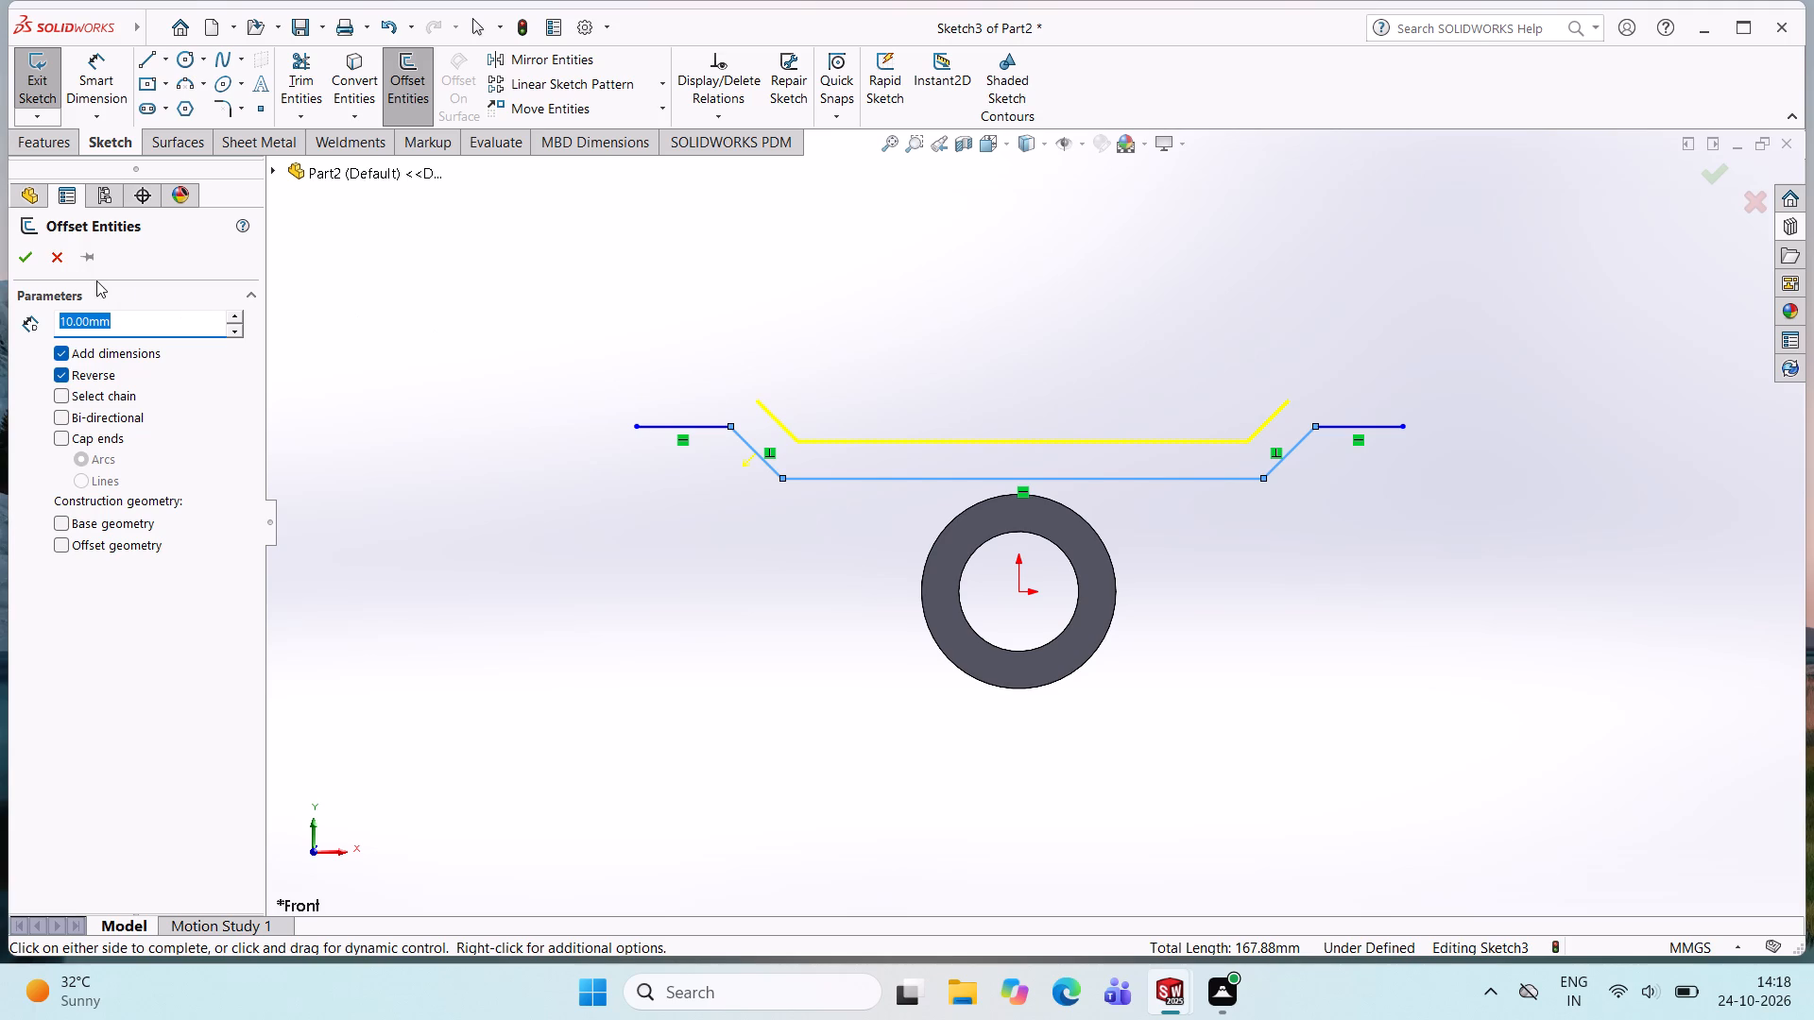
{"action": "left_click", "coordinate": [28, 254]}
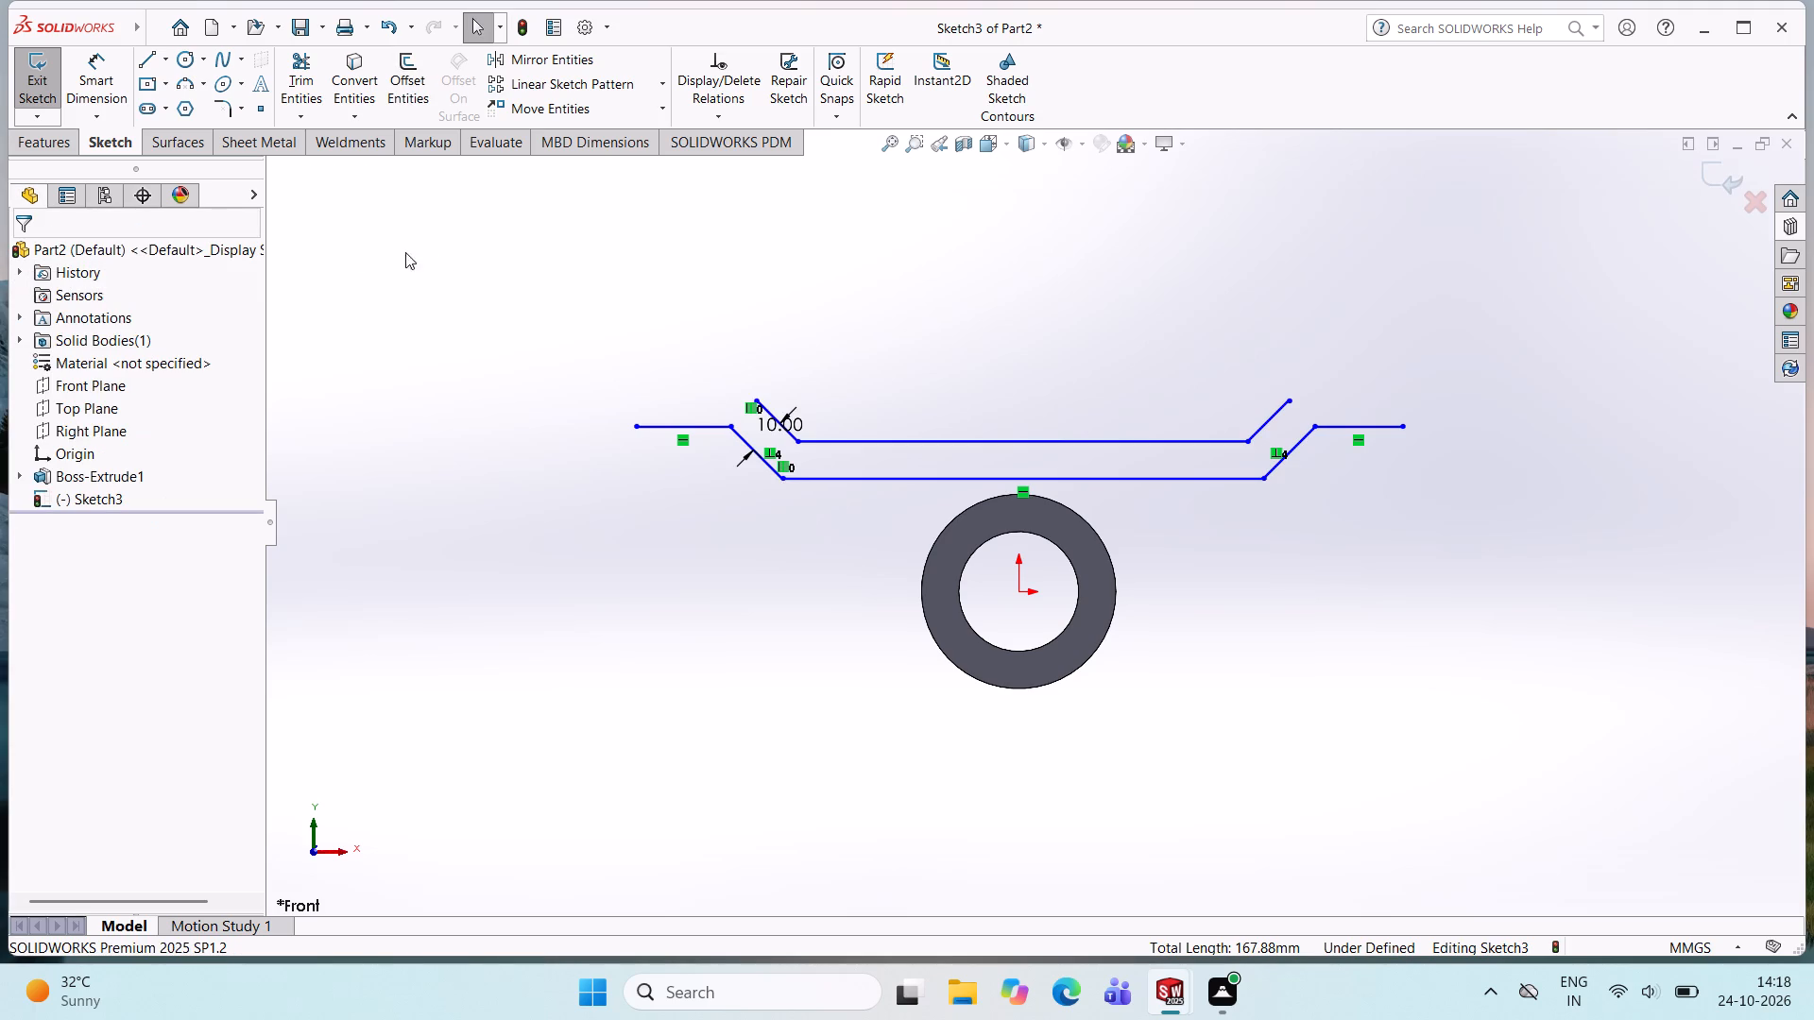
Close both profile ends with a horizontal line from each offset end and a vertical line about 7 mm long down to the original chain.
{"action": "left_click", "coordinate": [147, 67]}
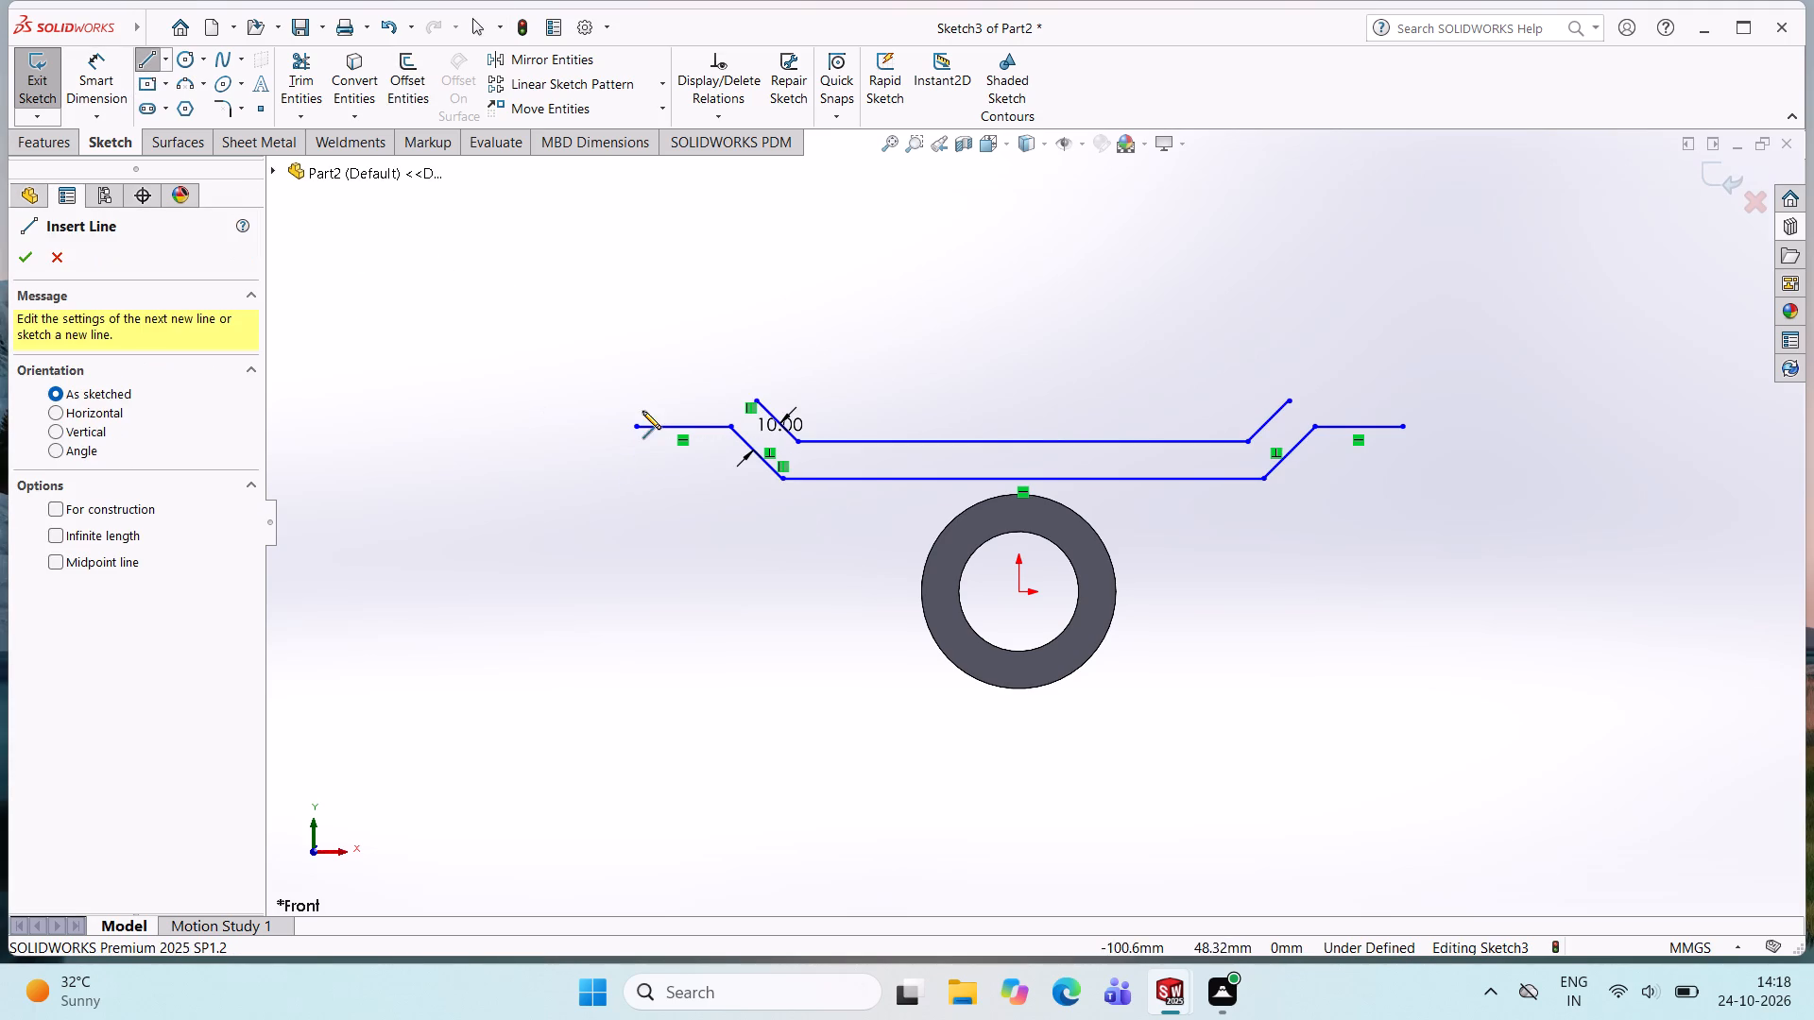
{"action": "left_click", "coordinate": [754, 399]}
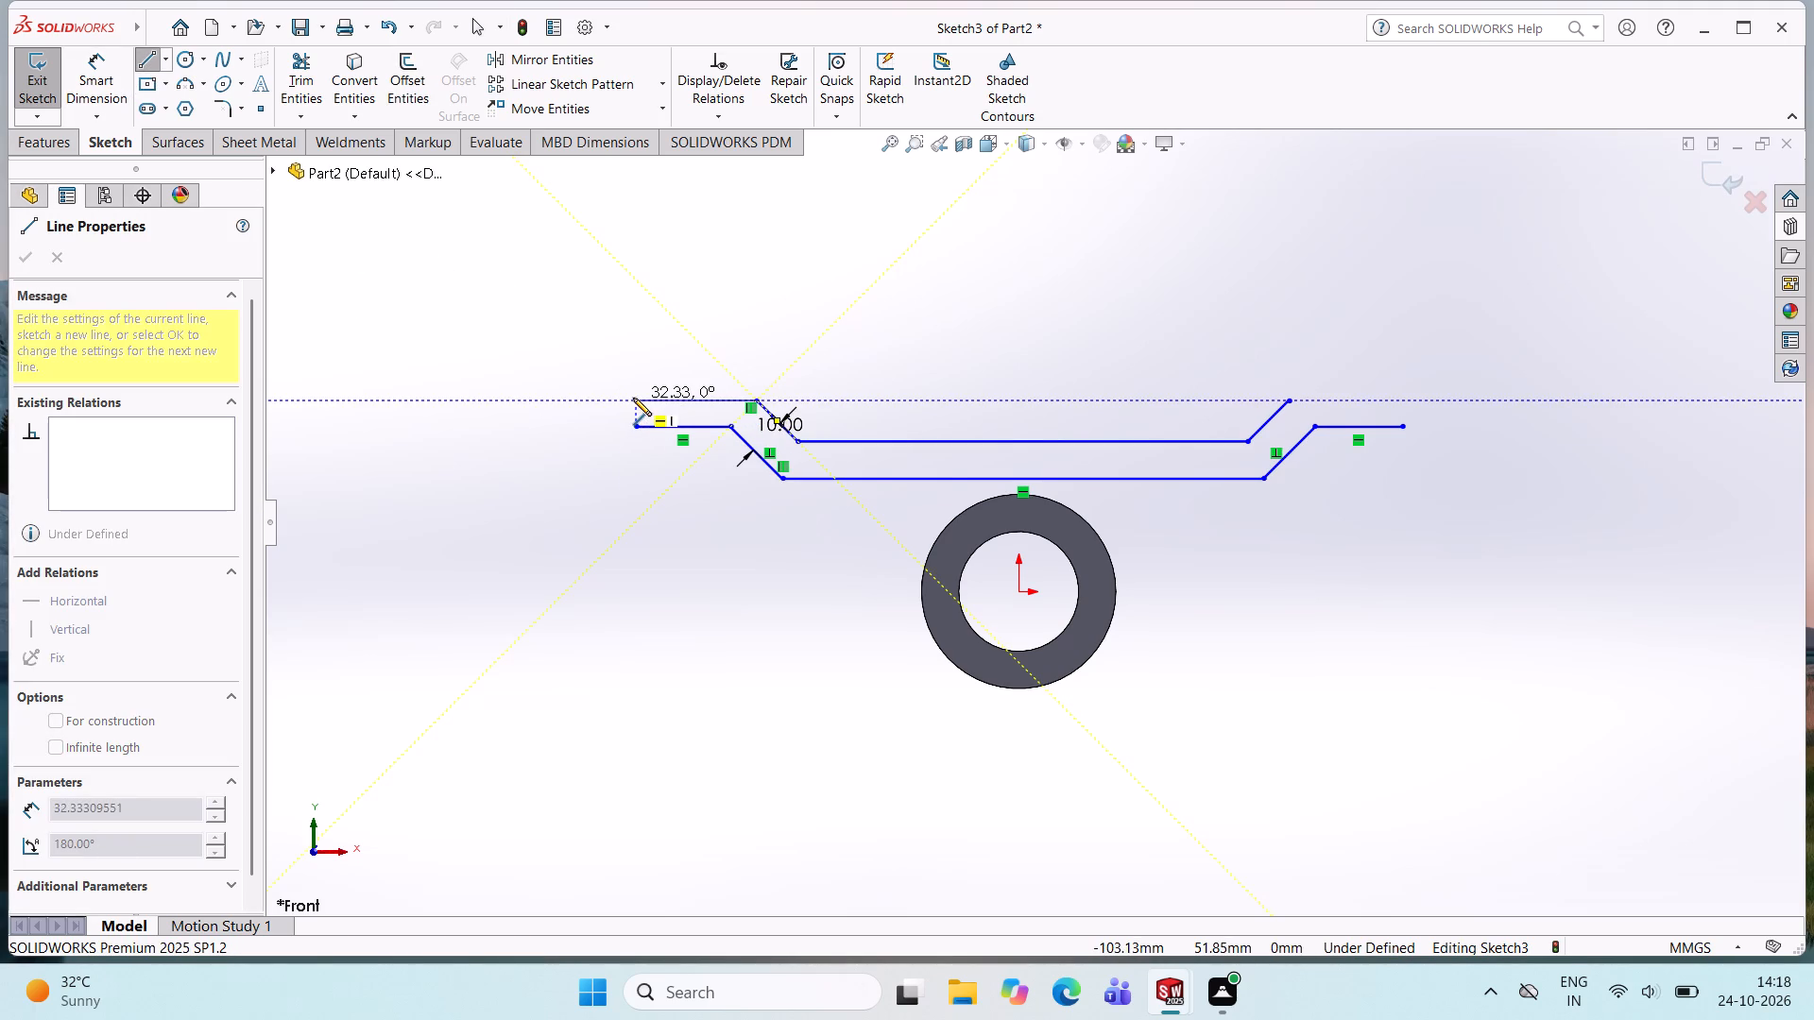
{"action": "left_click", "coordinate": [634, 398]}
{"action": "left_click", "coordinate": [636, 427]}
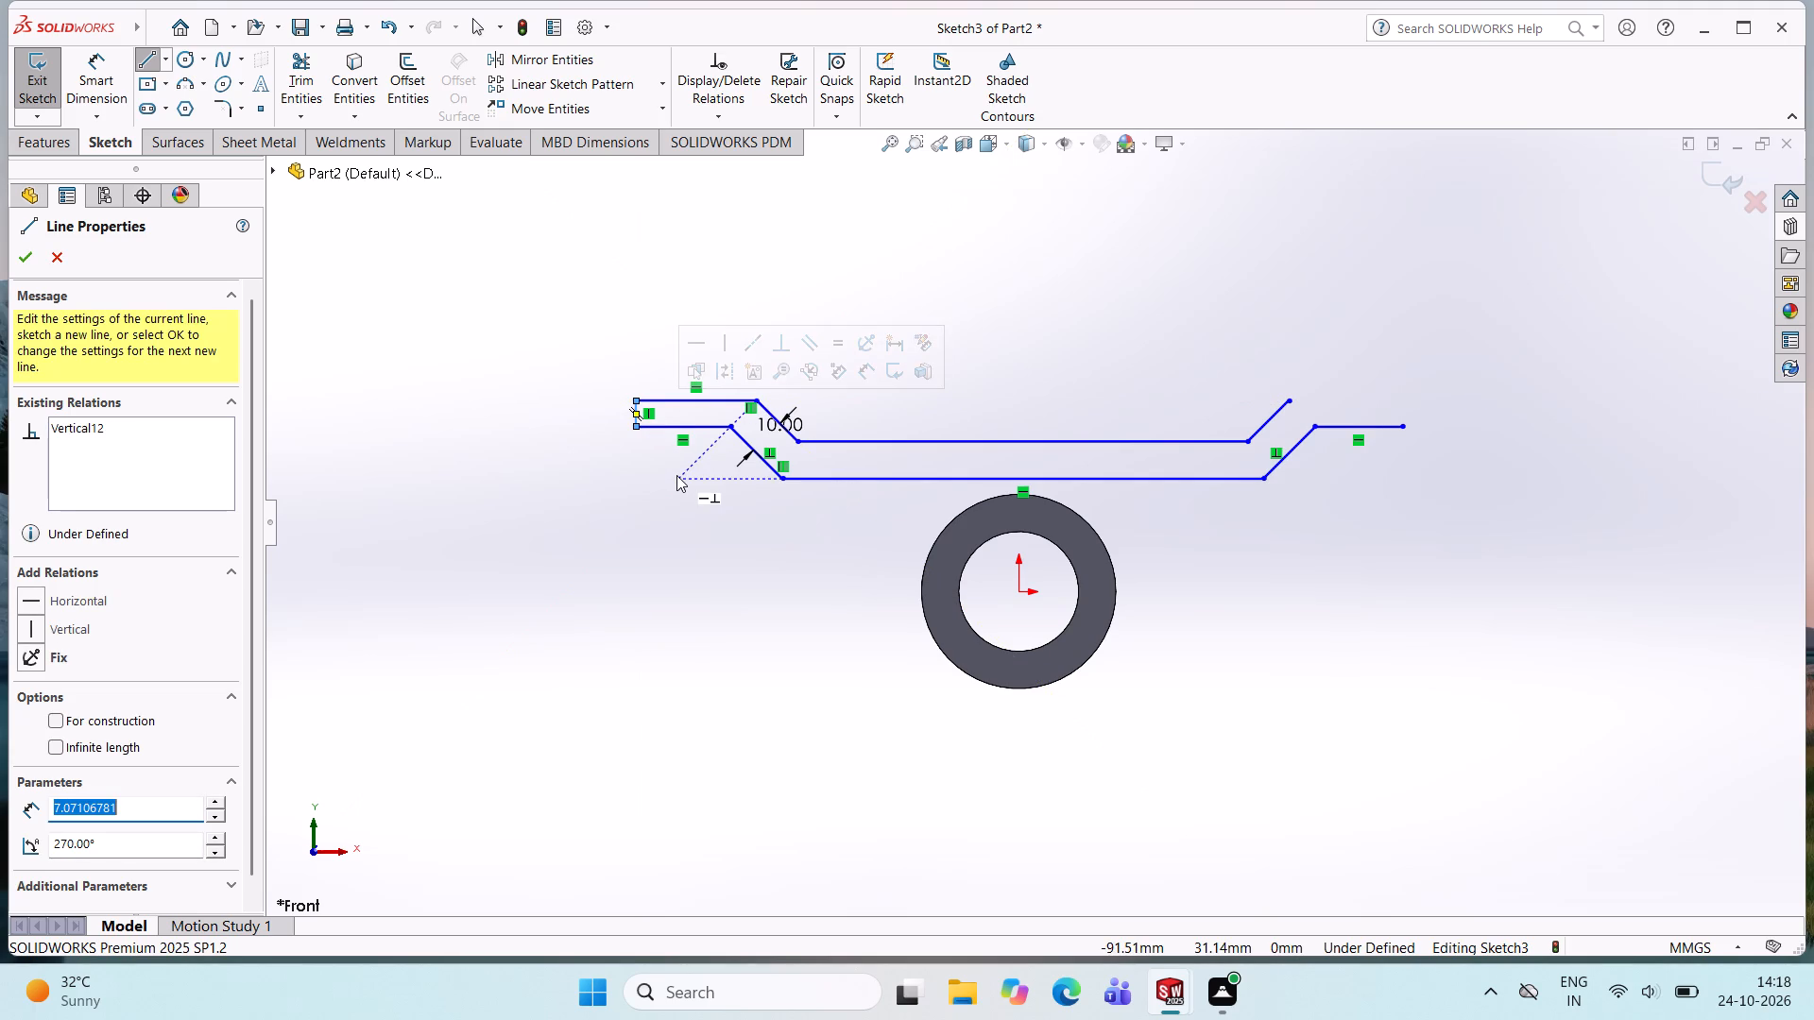
{"action": "key", "text": "Escape"}
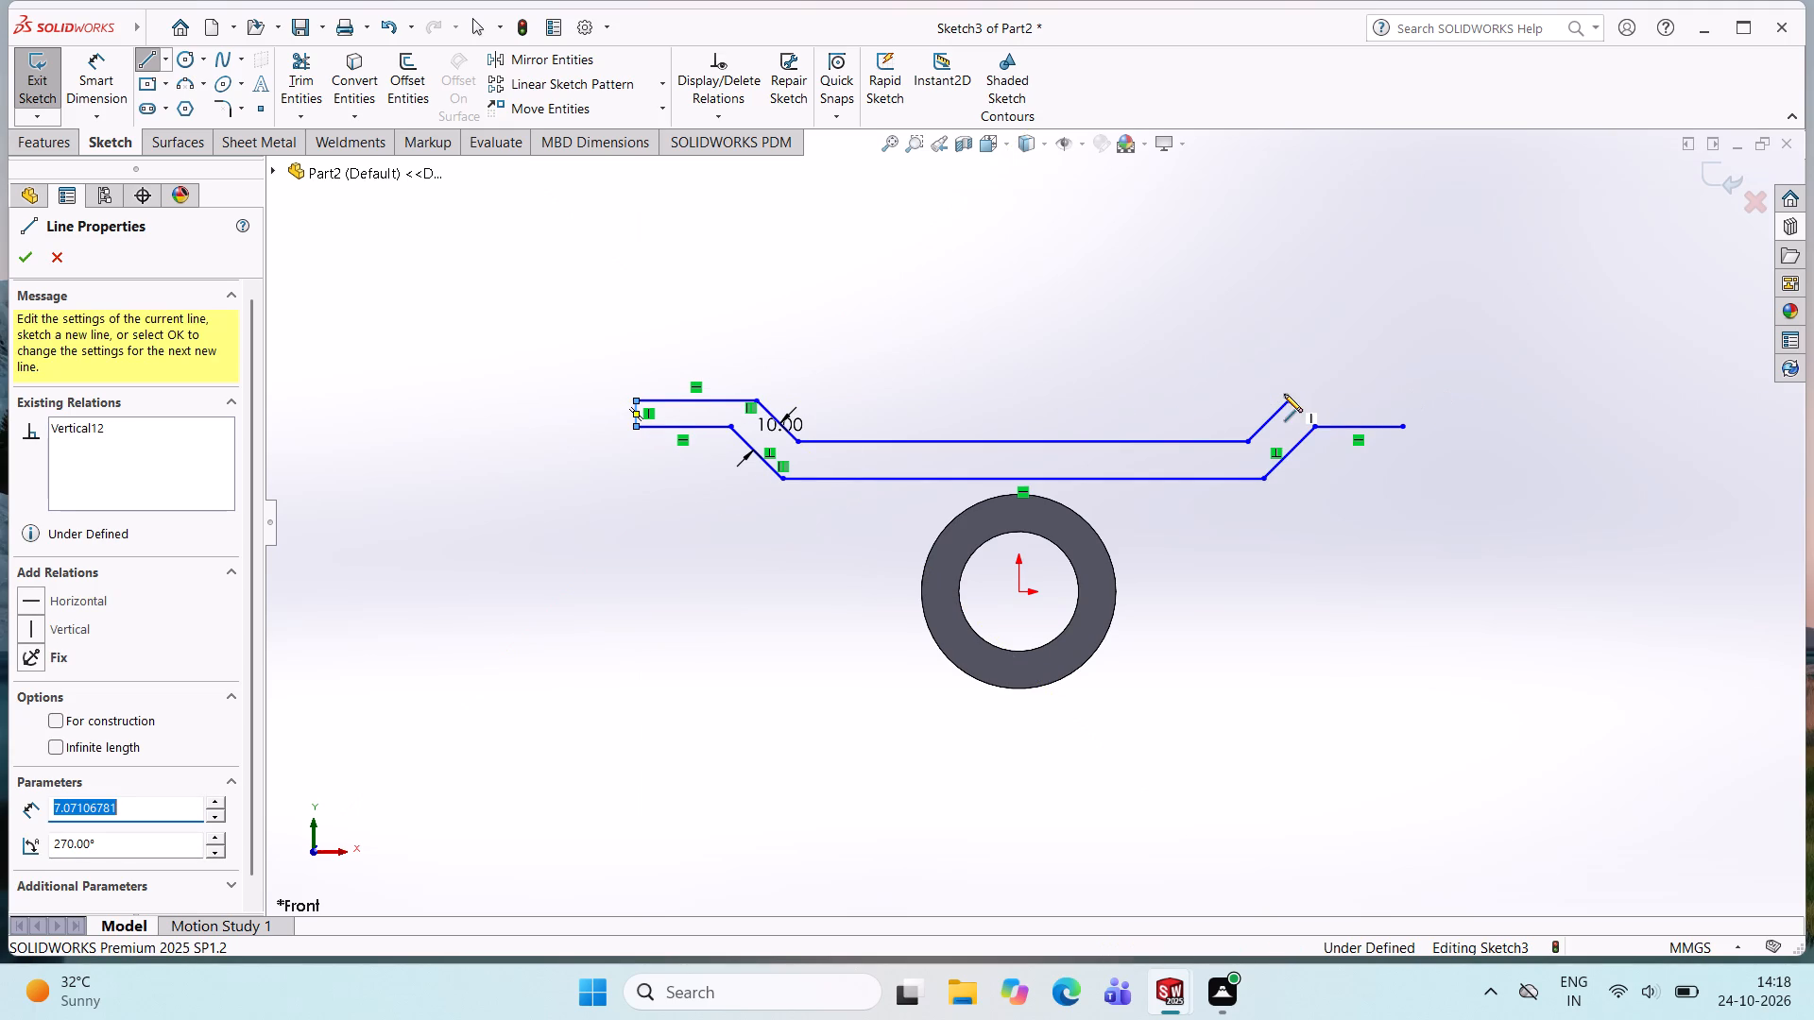
{"action": "left_click", "coordinate": [1292, 402]}
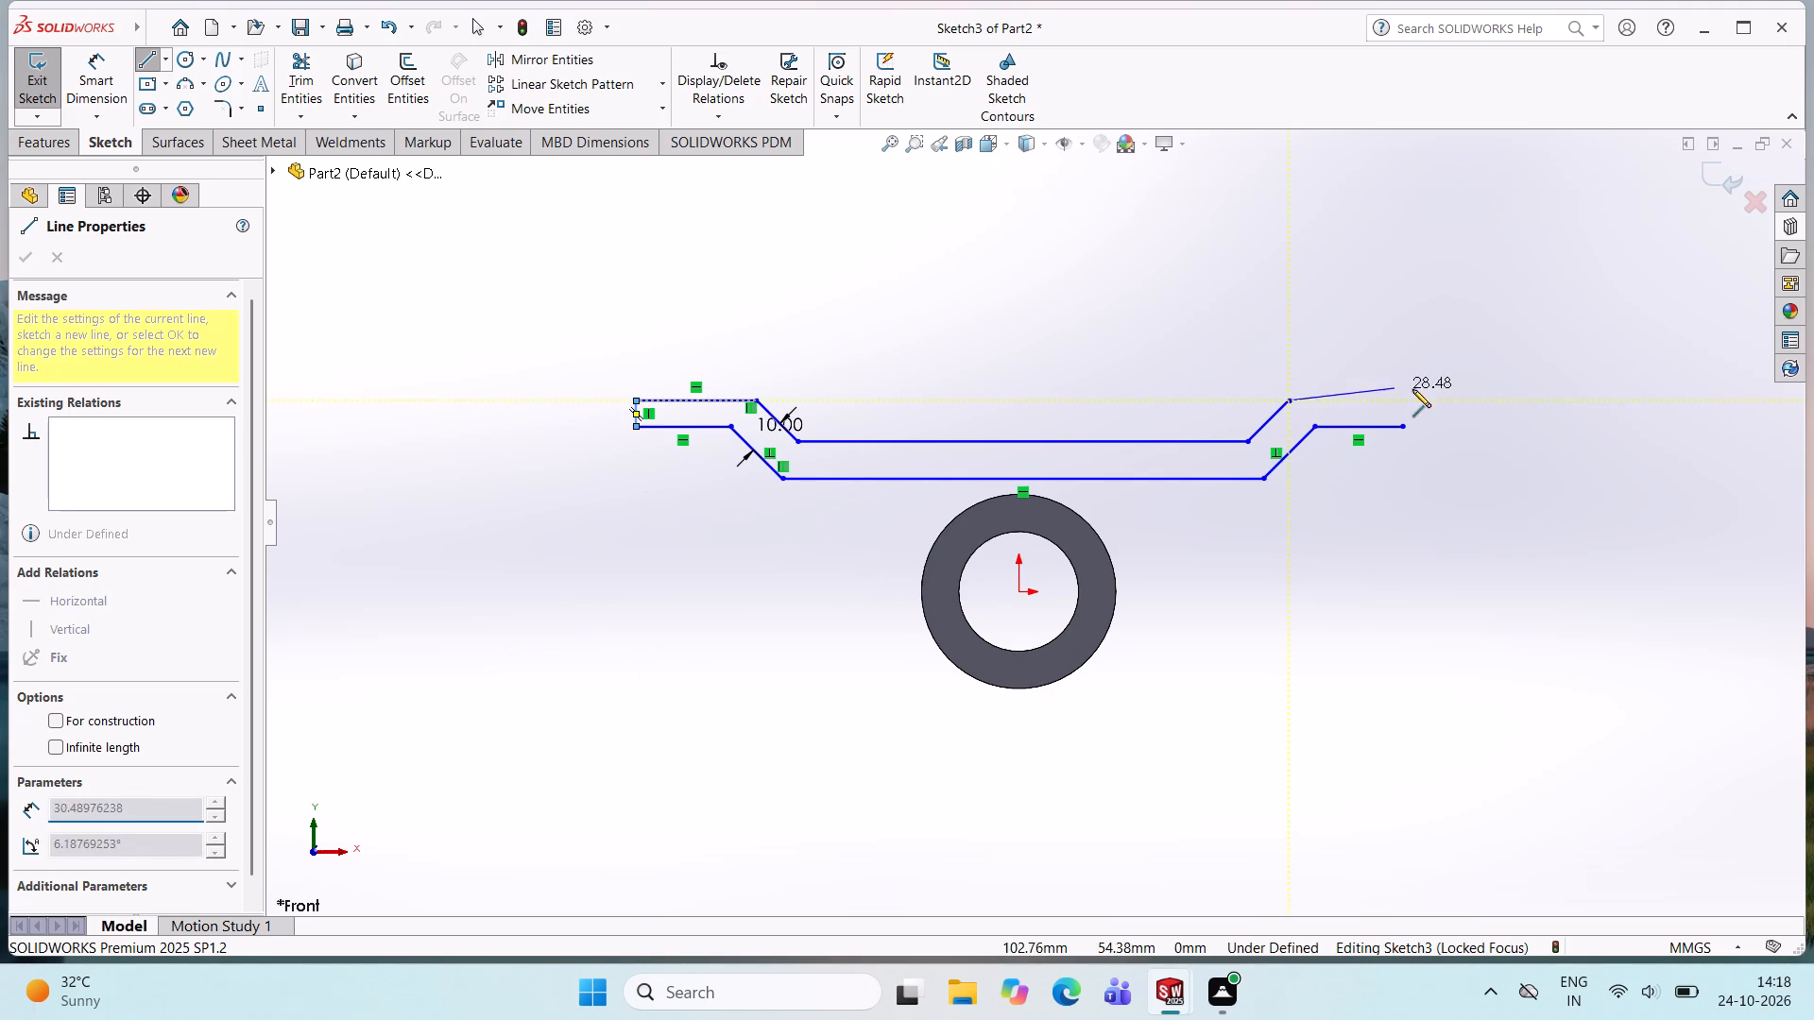
{"action": "left_click", "coordinate": [1402, 397]}
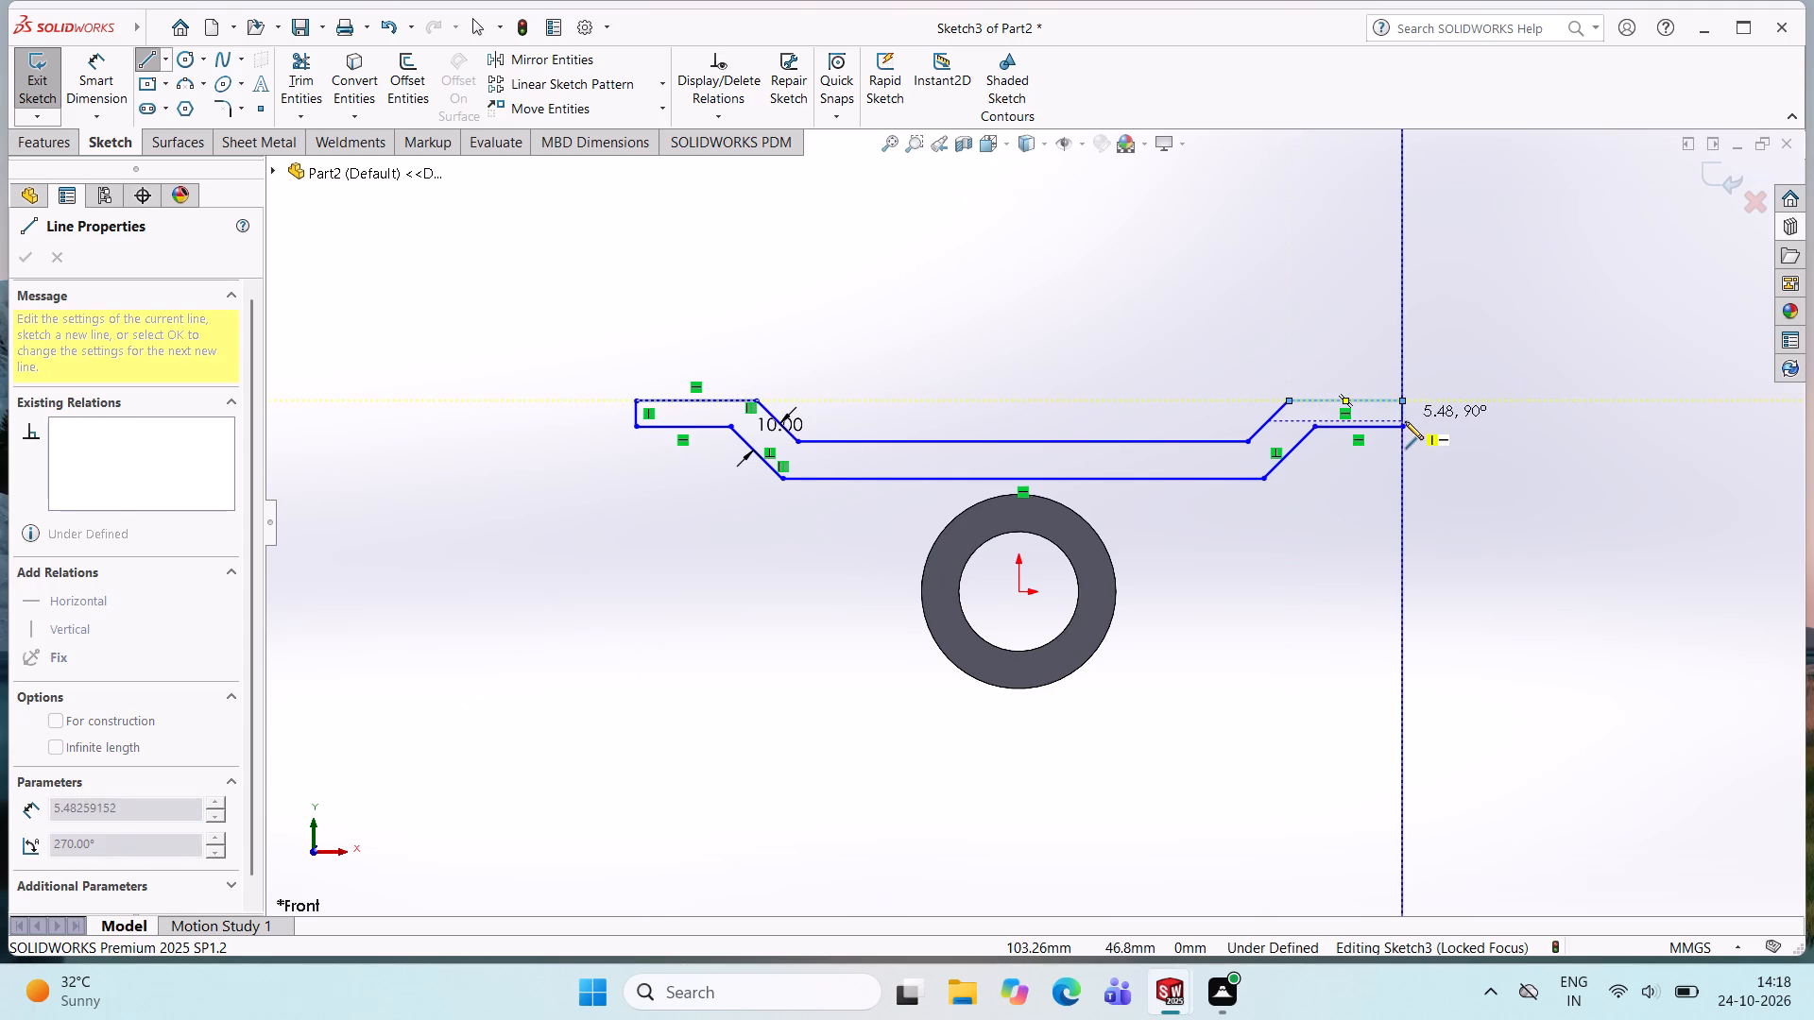
{"action": "left_click", "coordinate": [1405, 425]}
{"action": "key", "text": "Escape"}
{"action": "key", "text": "Escape"}
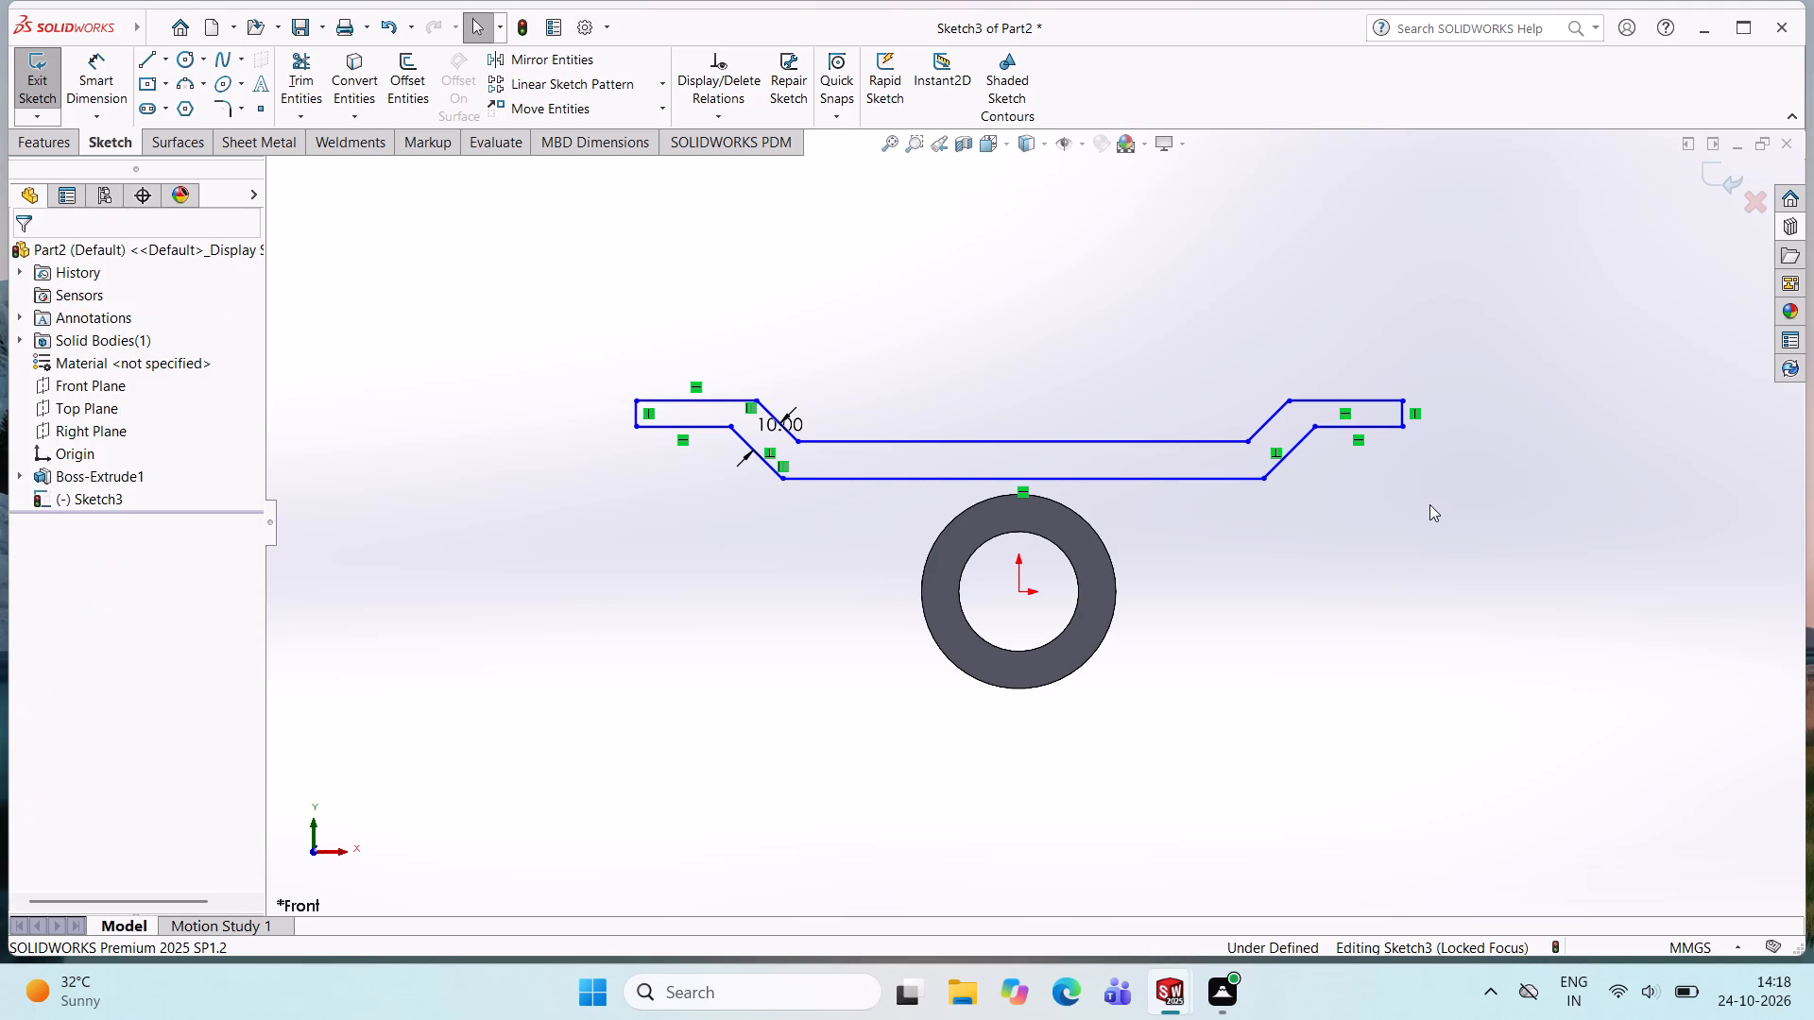
{"action": "key", "text": "Escape"}
{"action": "key", "text": "Escape"}
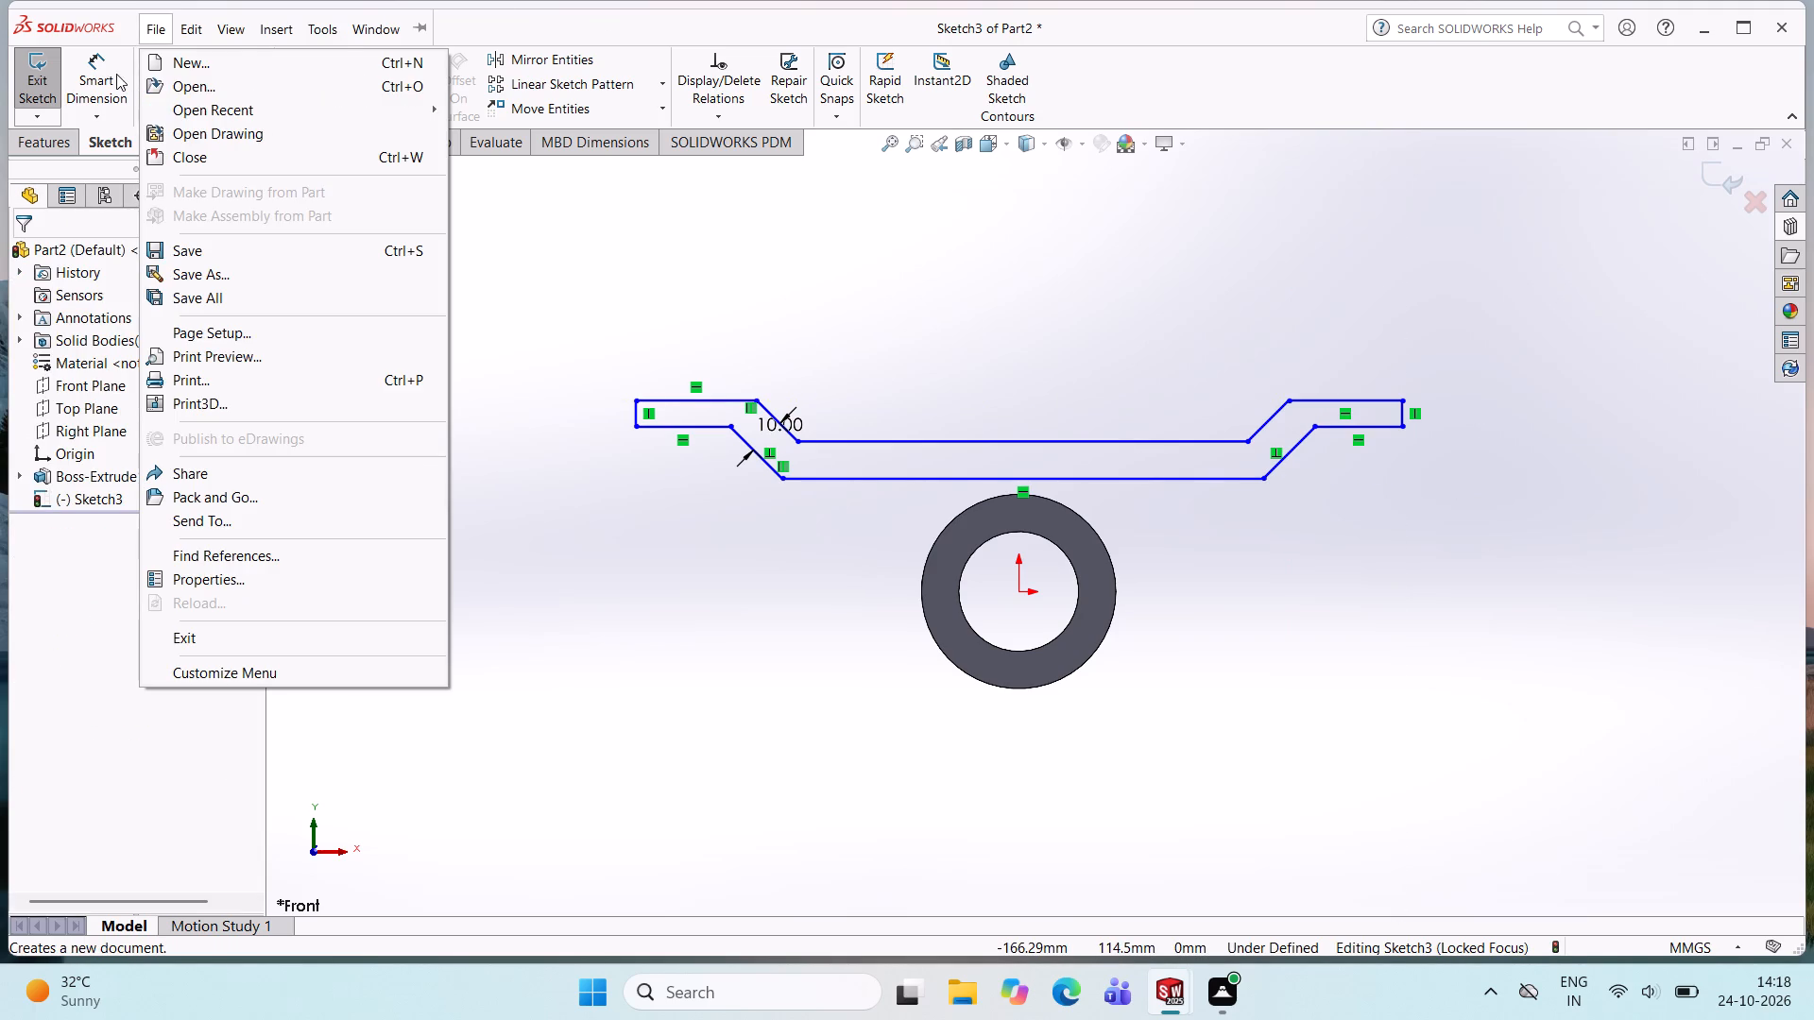
Dimension the length of the lower short horizontal line at the profile's right end.
{"action": "left_click", "coordinate": [105, 70]}
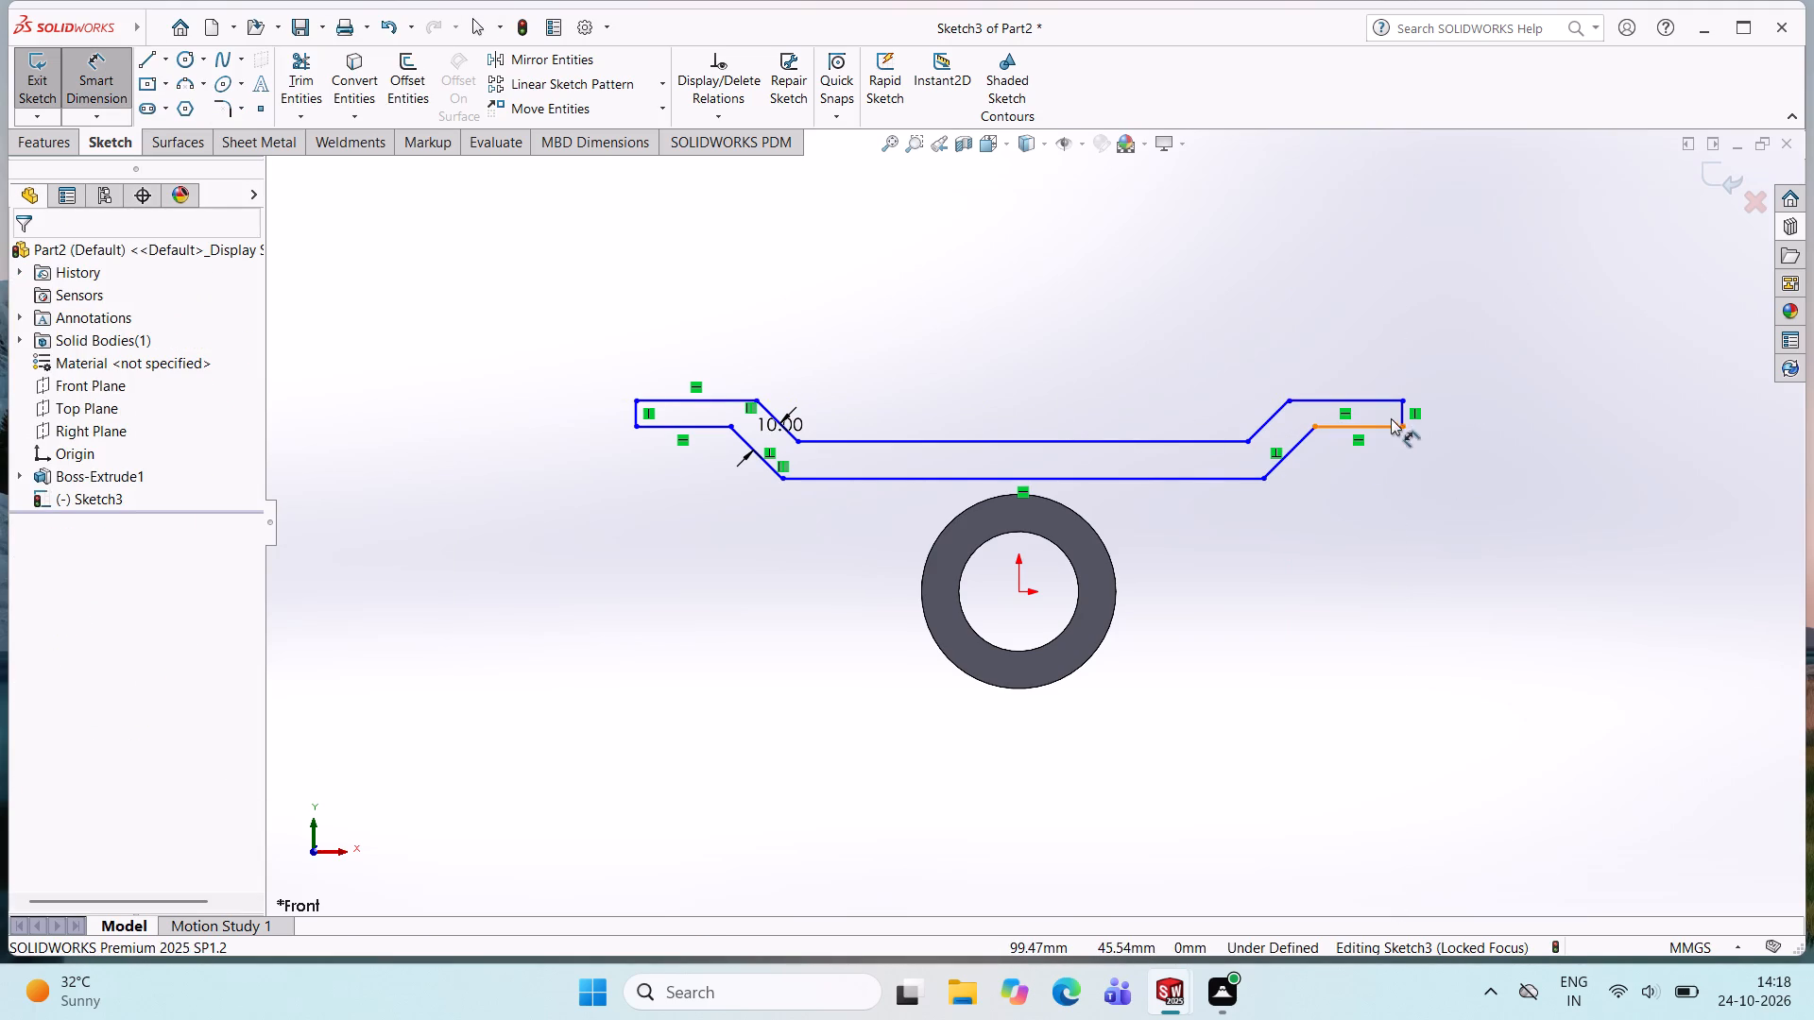
{"action": "left_click", "coordinate": [1389, 424]}
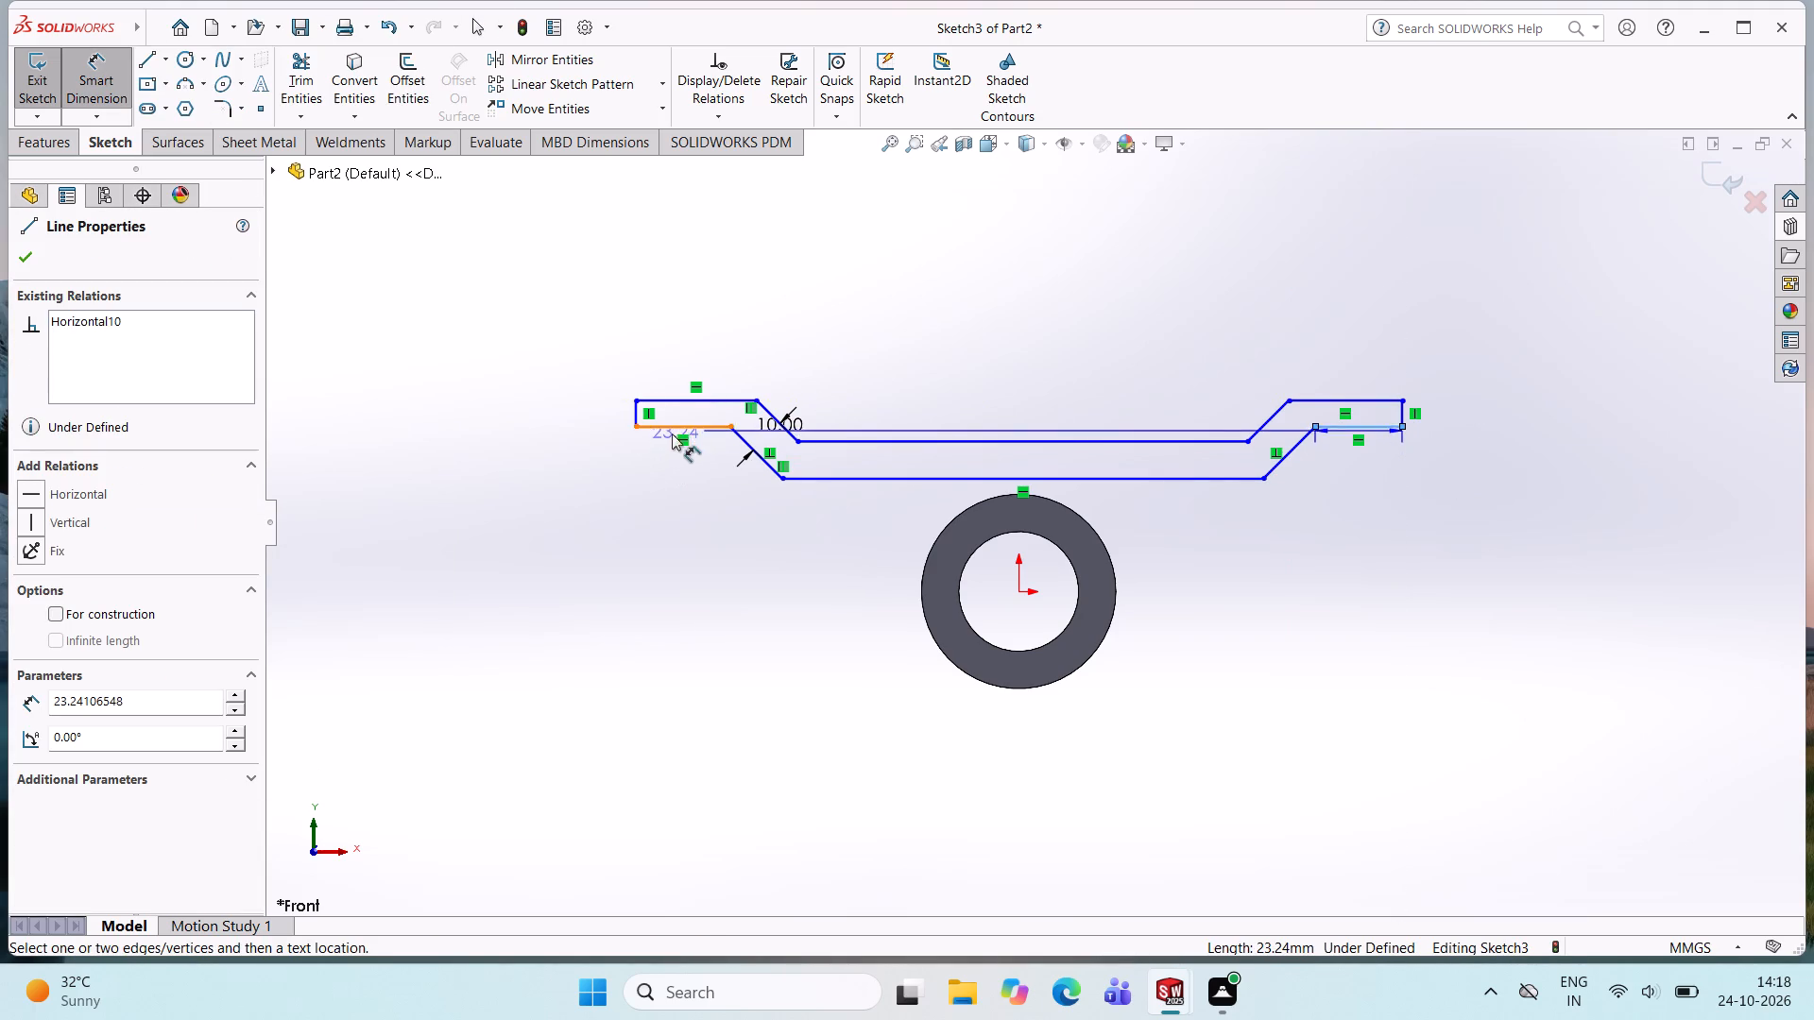
{"action": "left_click", "coordinate": [664, 433]}
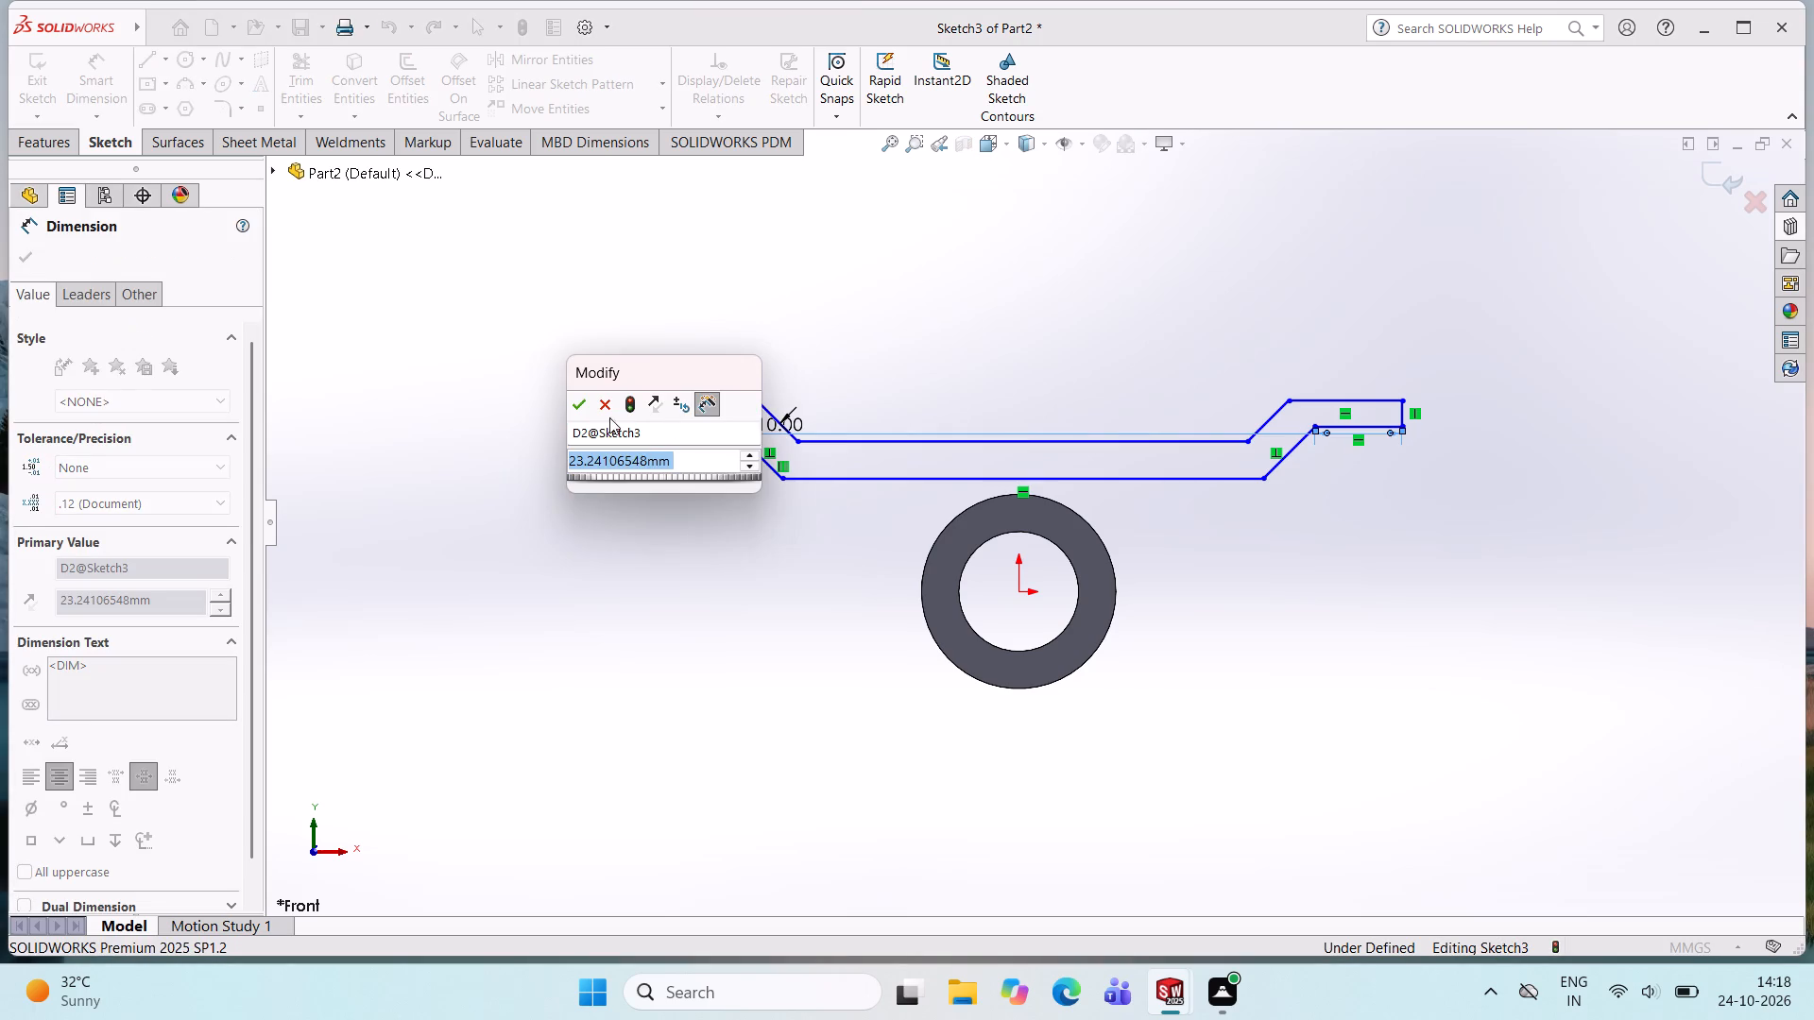
{"action": "left_click", "coordinate": [606, 403]}
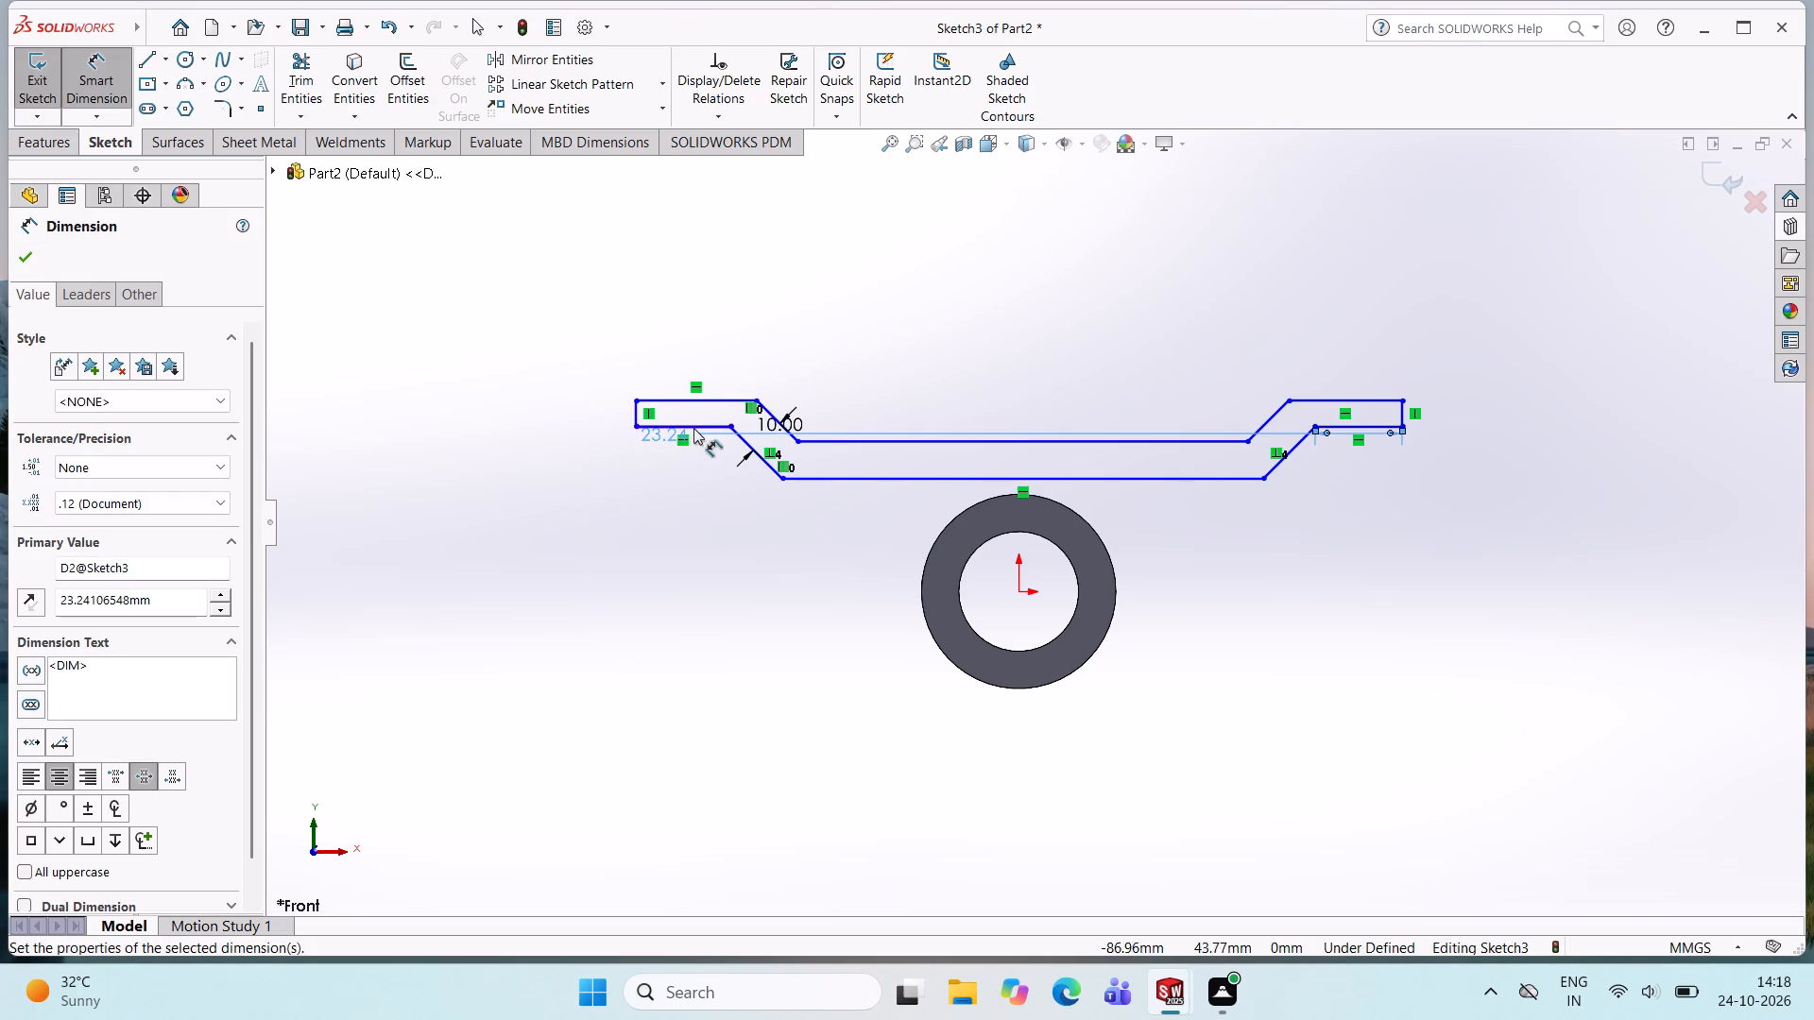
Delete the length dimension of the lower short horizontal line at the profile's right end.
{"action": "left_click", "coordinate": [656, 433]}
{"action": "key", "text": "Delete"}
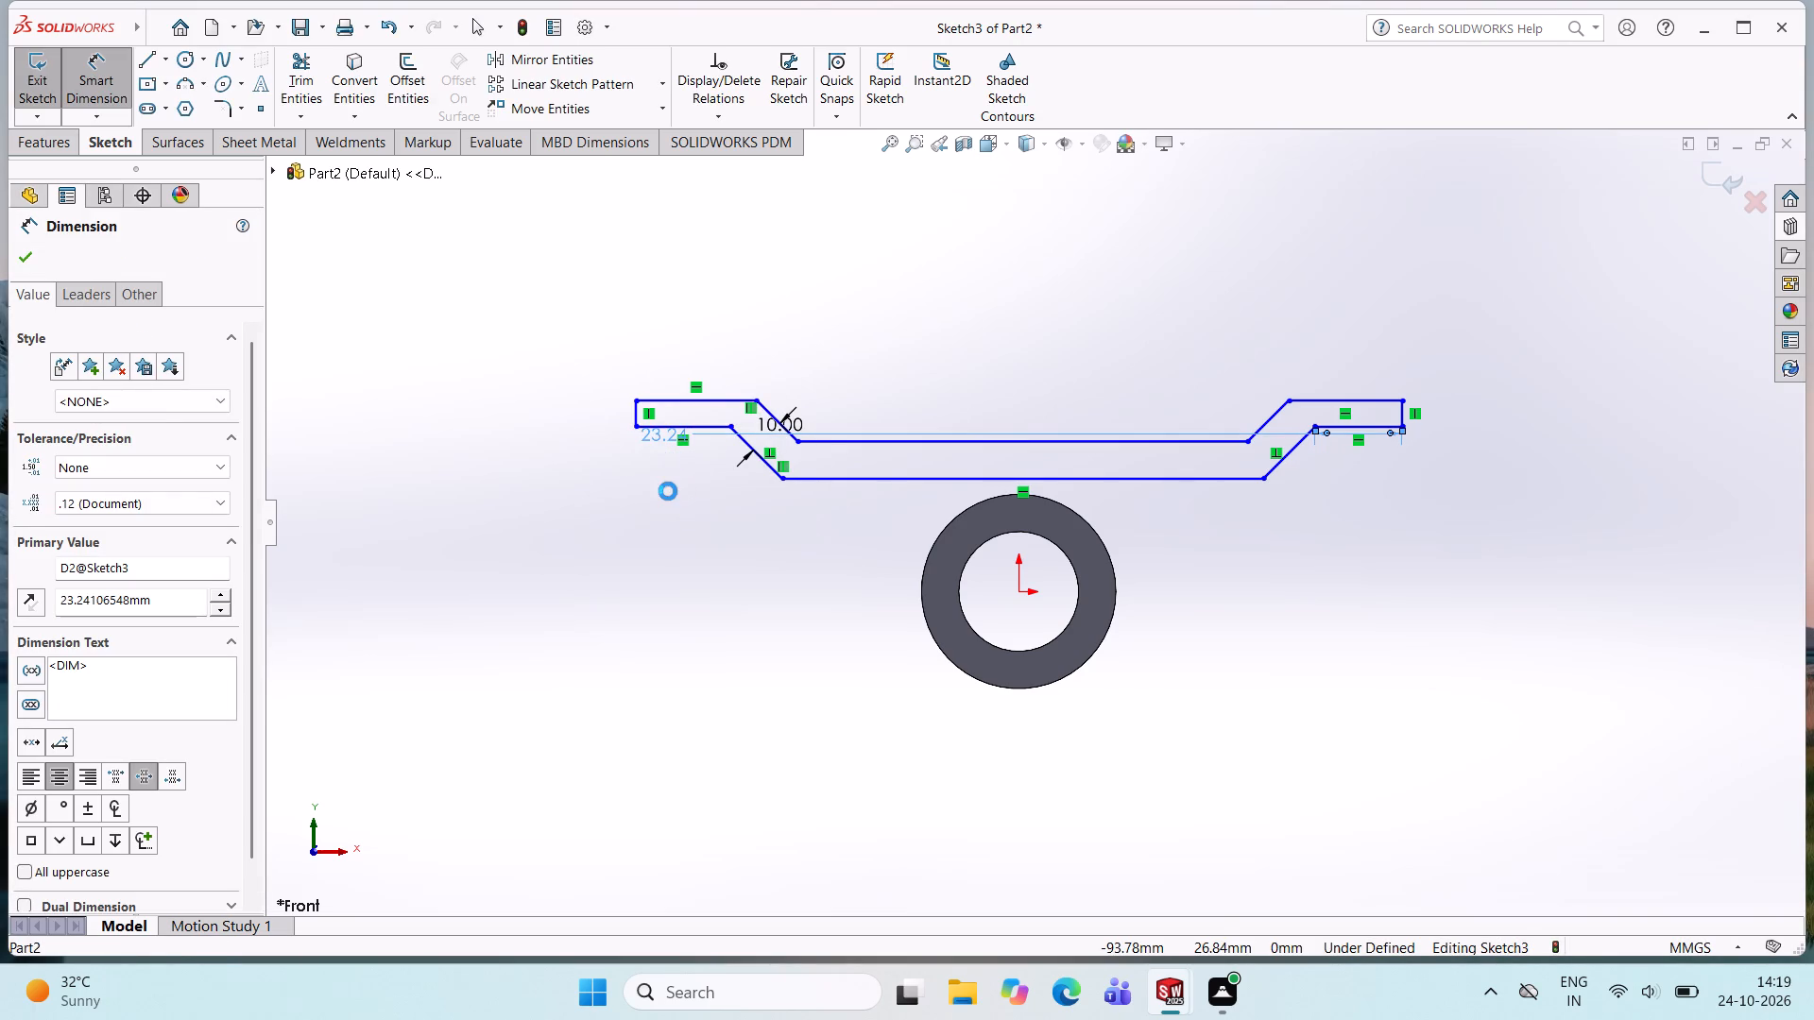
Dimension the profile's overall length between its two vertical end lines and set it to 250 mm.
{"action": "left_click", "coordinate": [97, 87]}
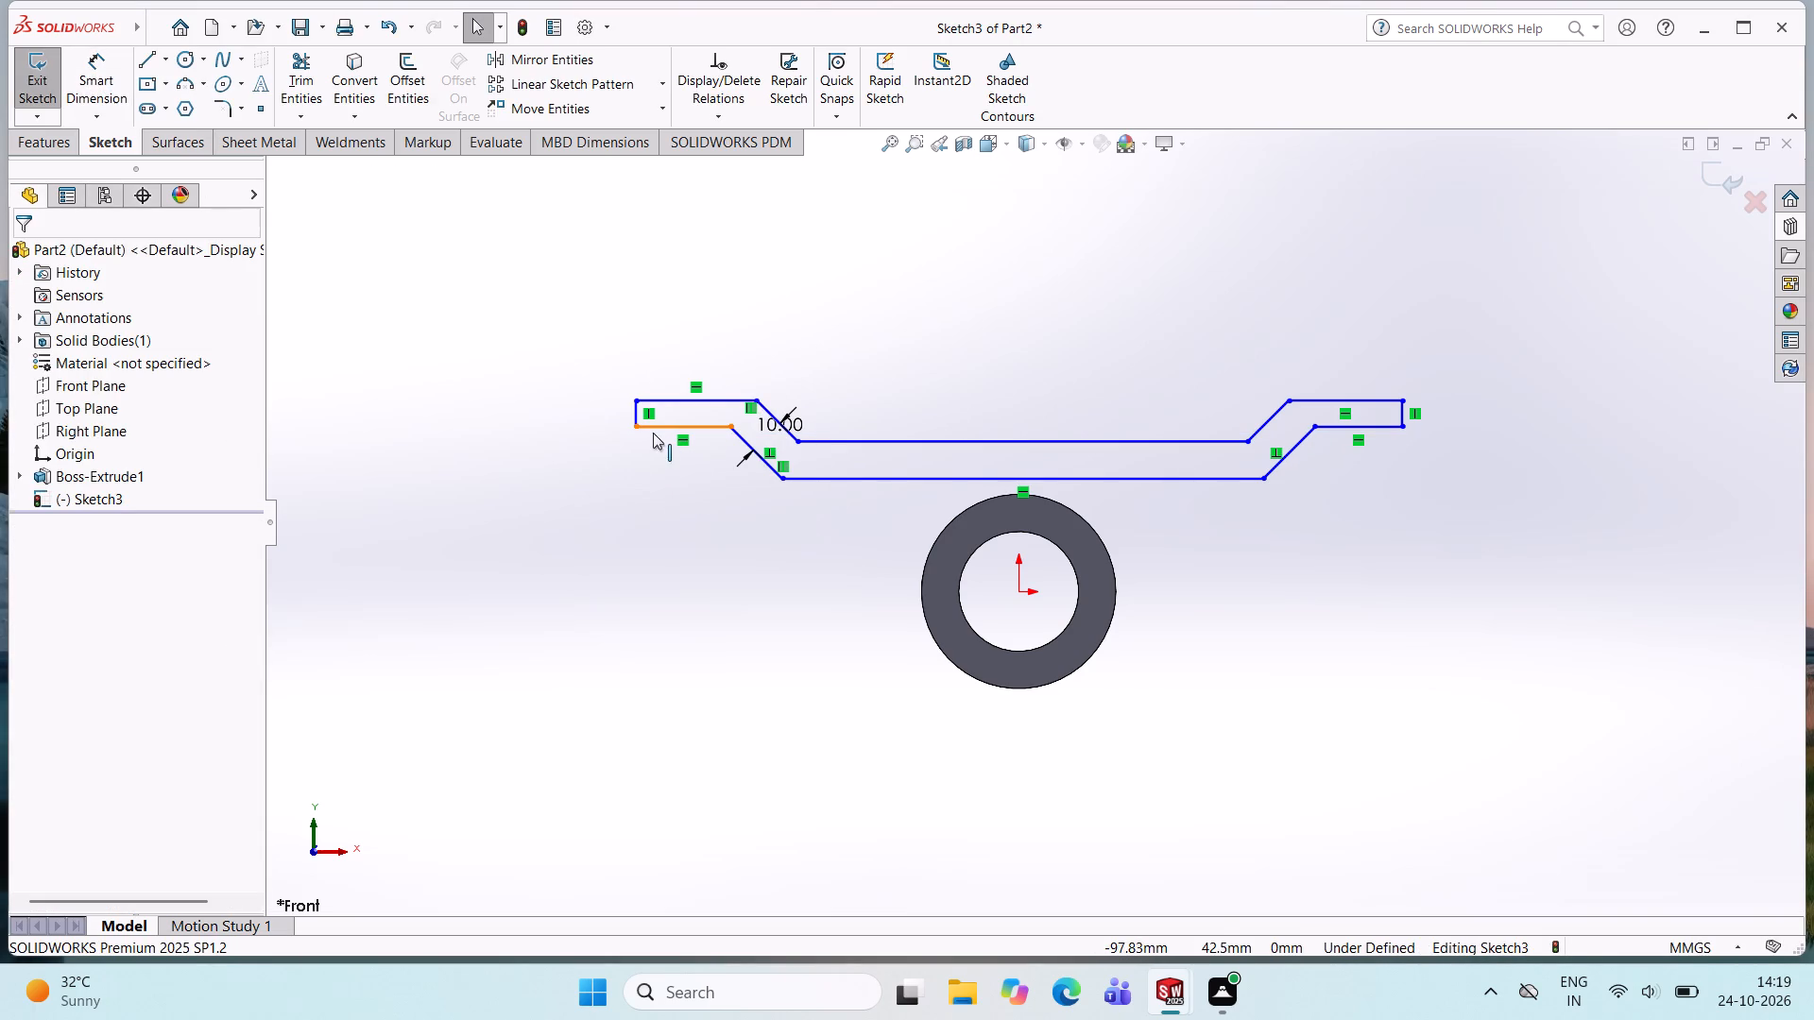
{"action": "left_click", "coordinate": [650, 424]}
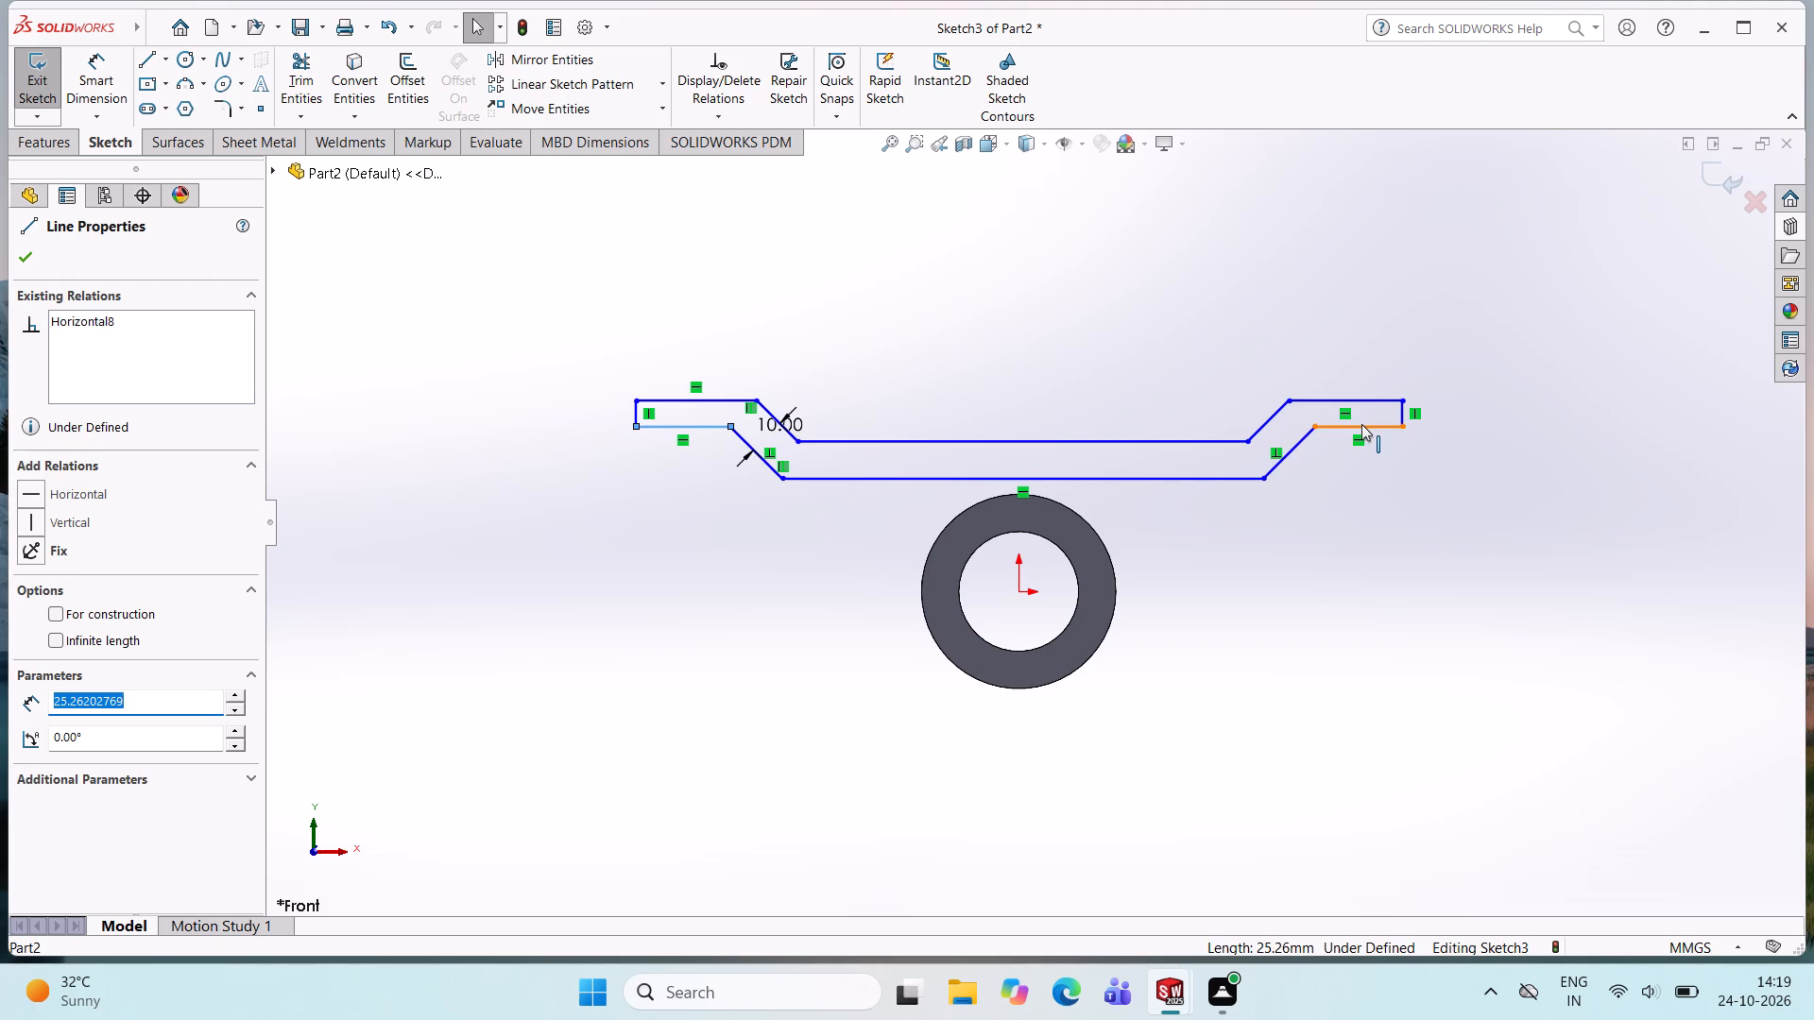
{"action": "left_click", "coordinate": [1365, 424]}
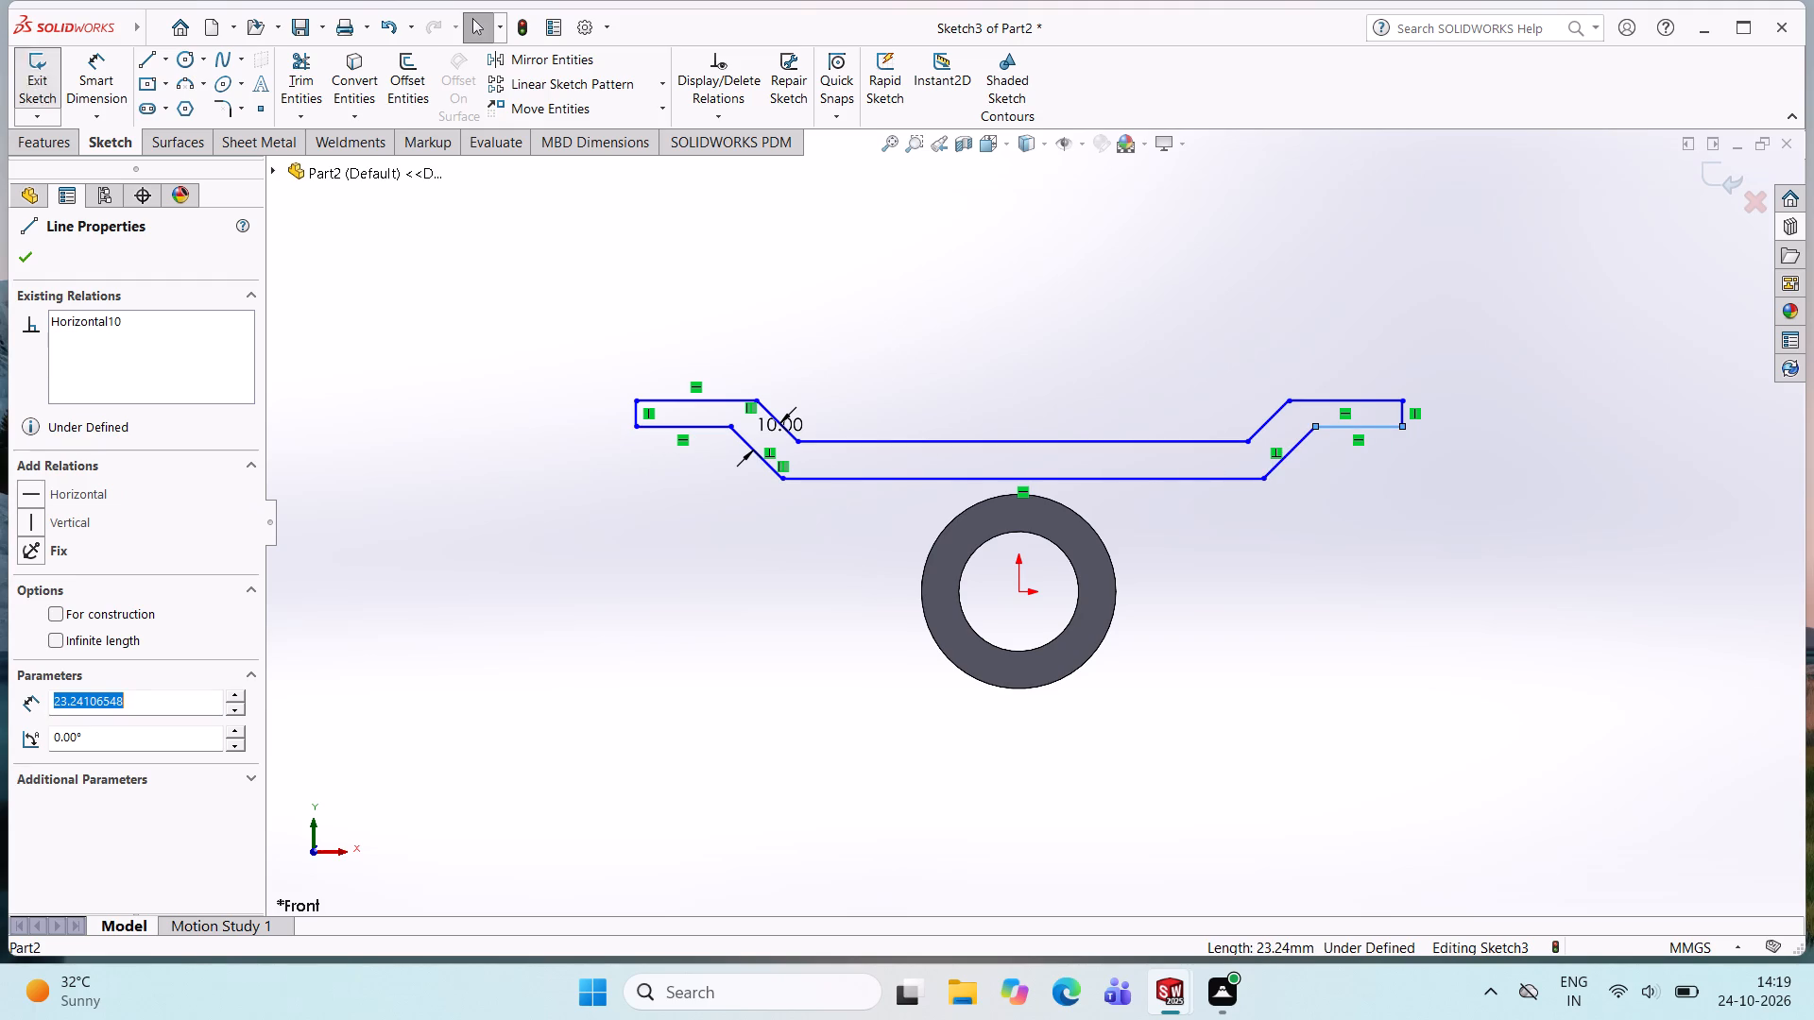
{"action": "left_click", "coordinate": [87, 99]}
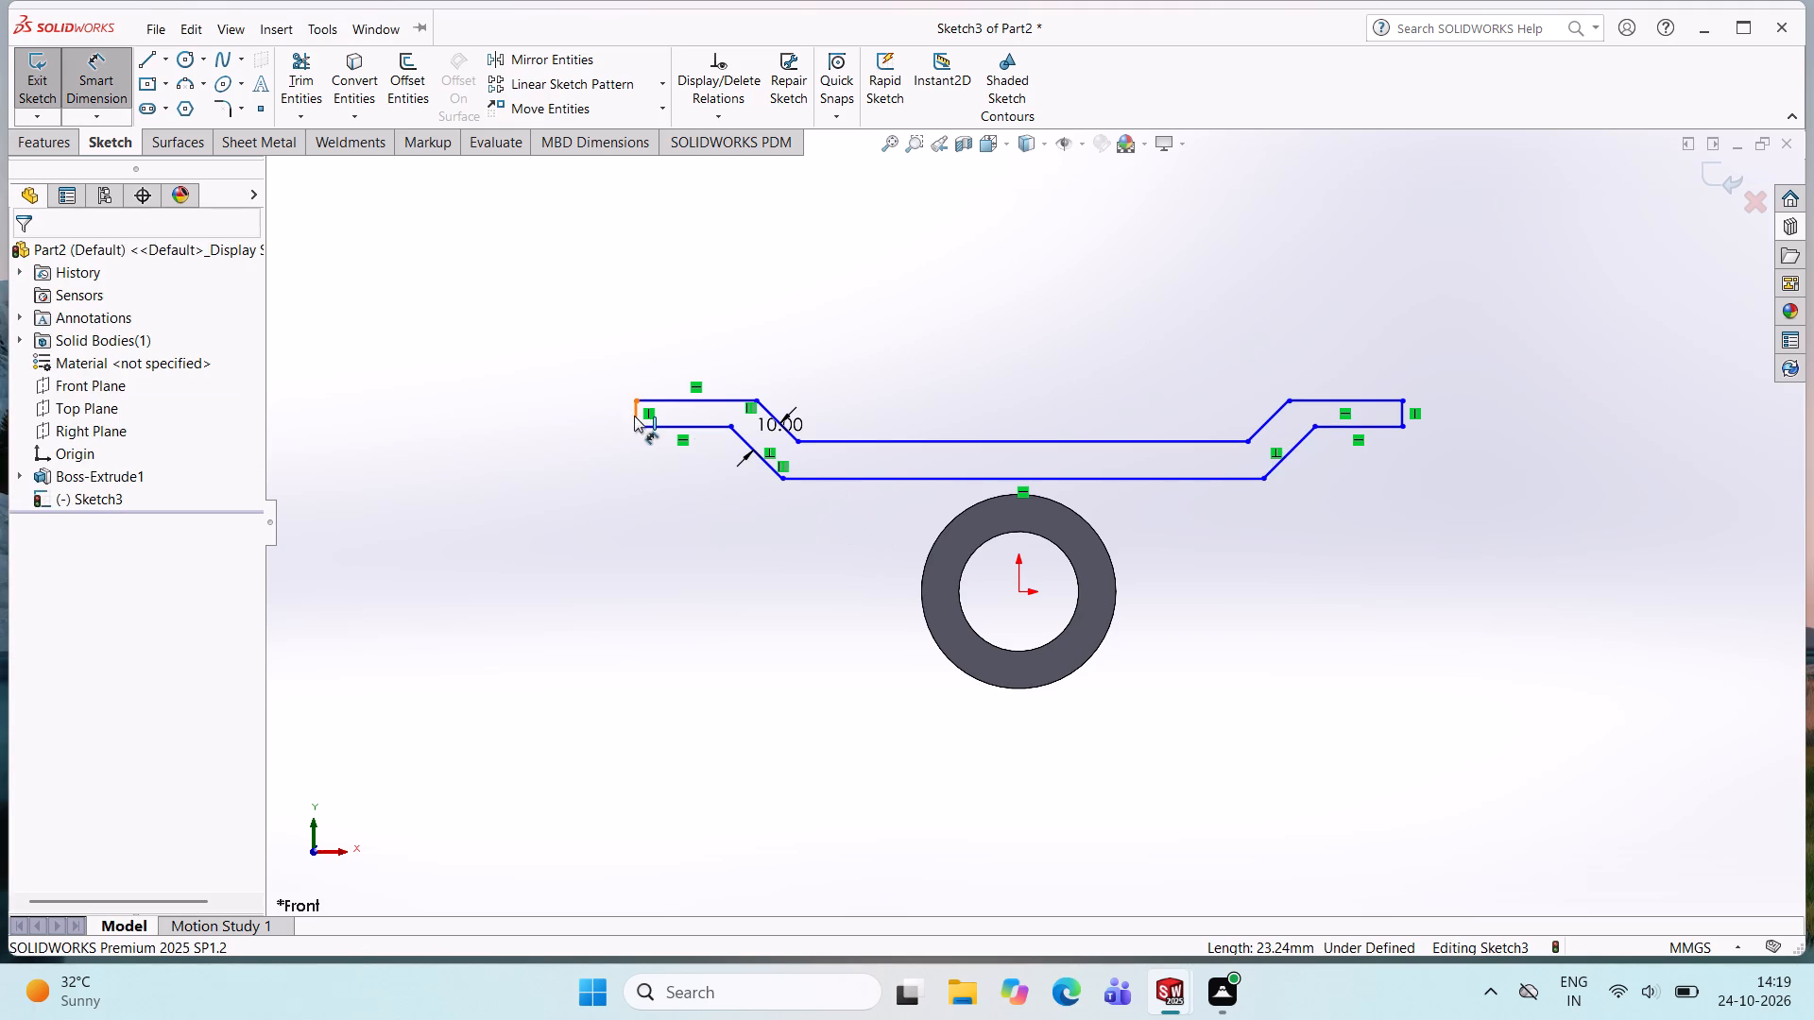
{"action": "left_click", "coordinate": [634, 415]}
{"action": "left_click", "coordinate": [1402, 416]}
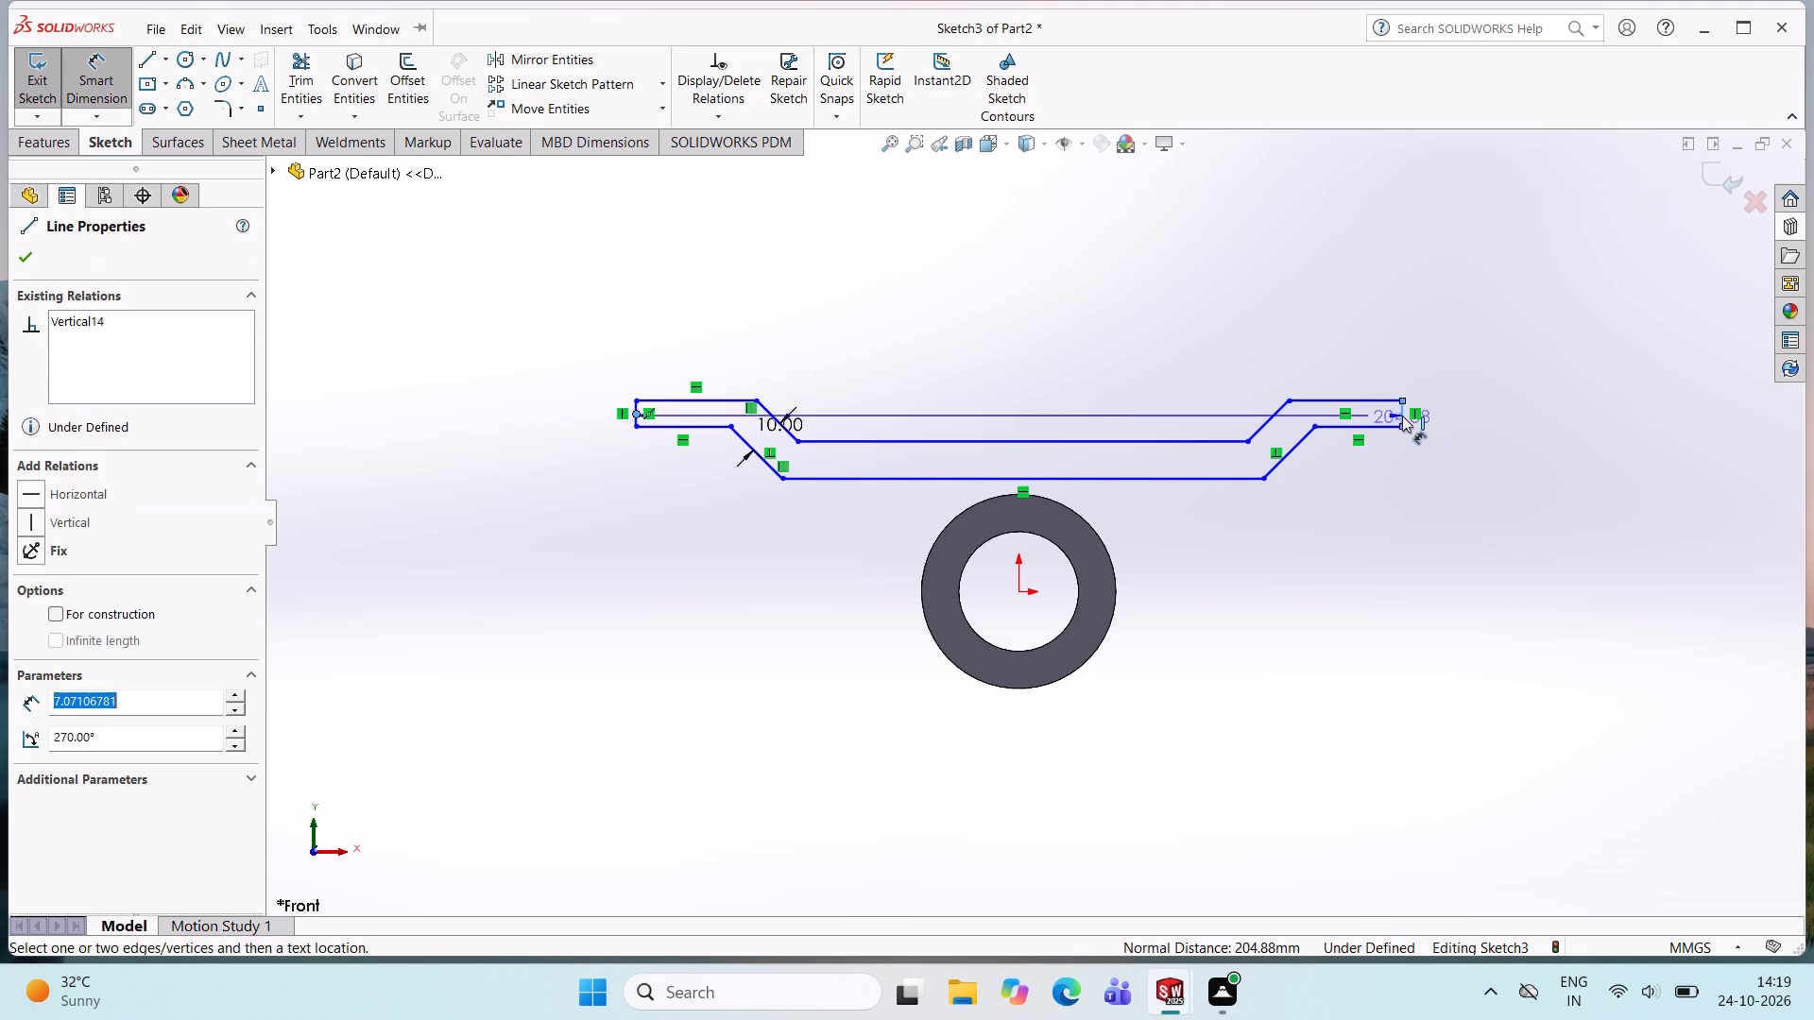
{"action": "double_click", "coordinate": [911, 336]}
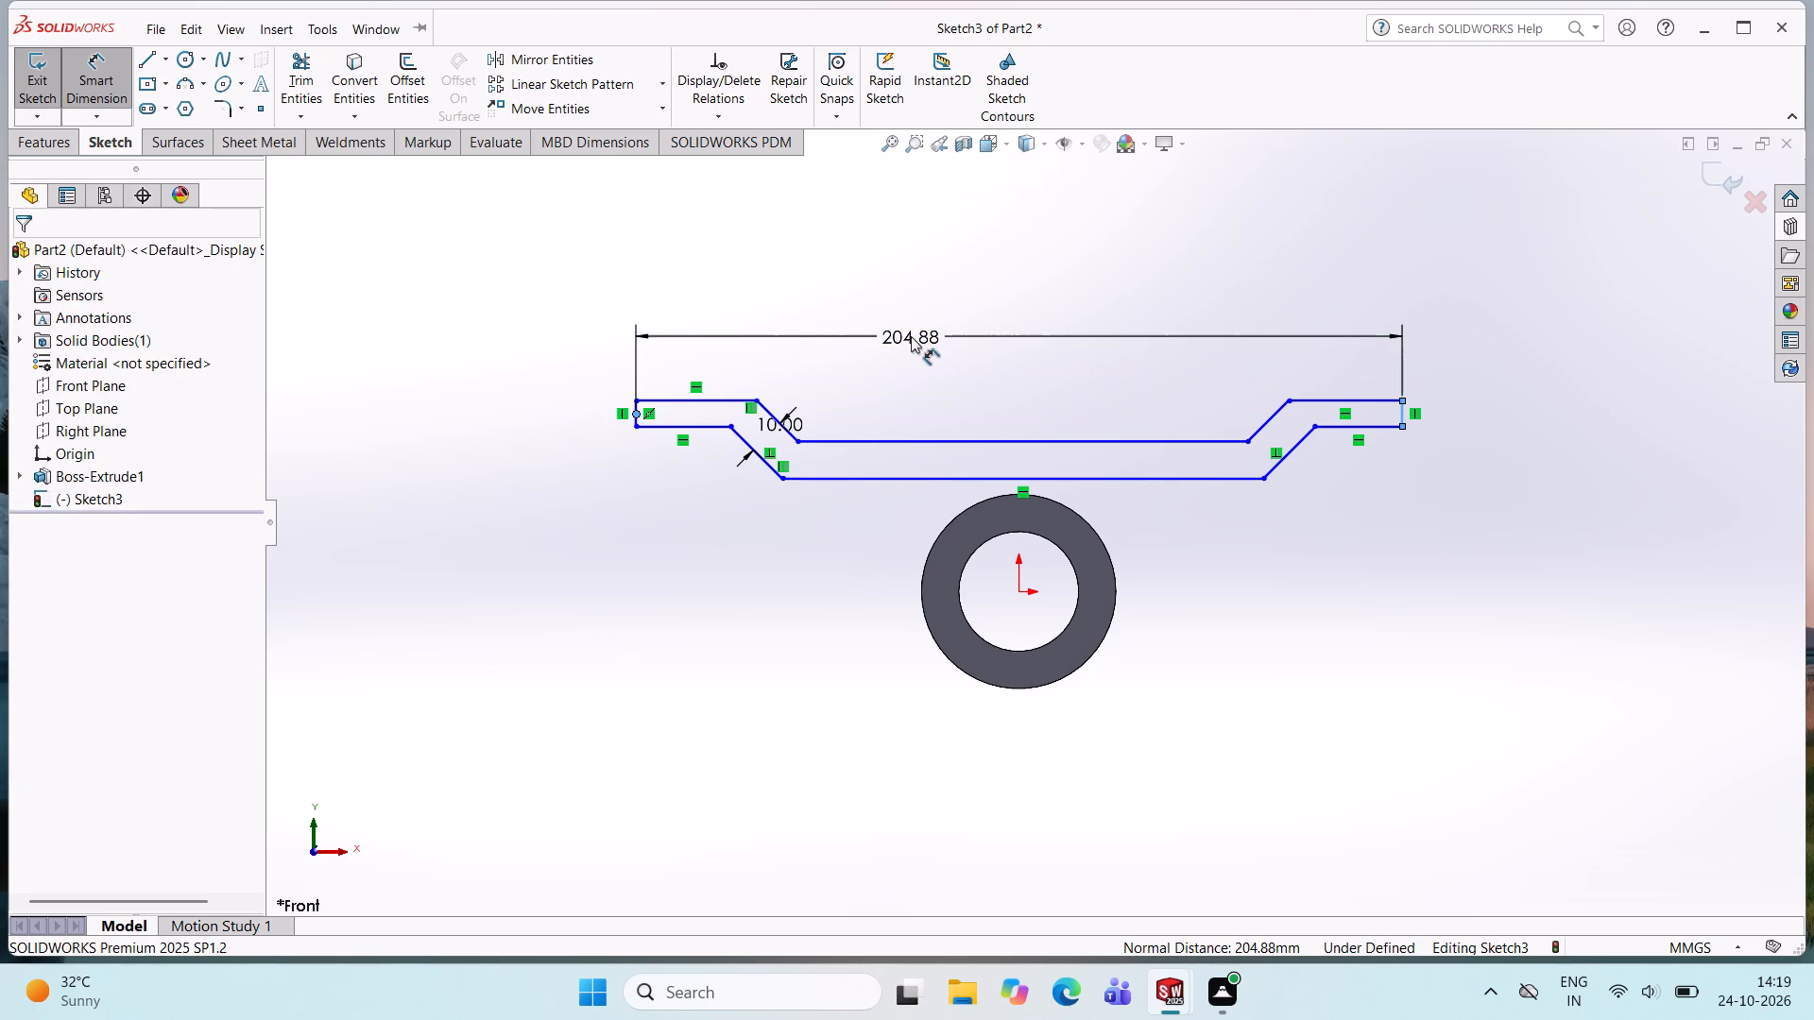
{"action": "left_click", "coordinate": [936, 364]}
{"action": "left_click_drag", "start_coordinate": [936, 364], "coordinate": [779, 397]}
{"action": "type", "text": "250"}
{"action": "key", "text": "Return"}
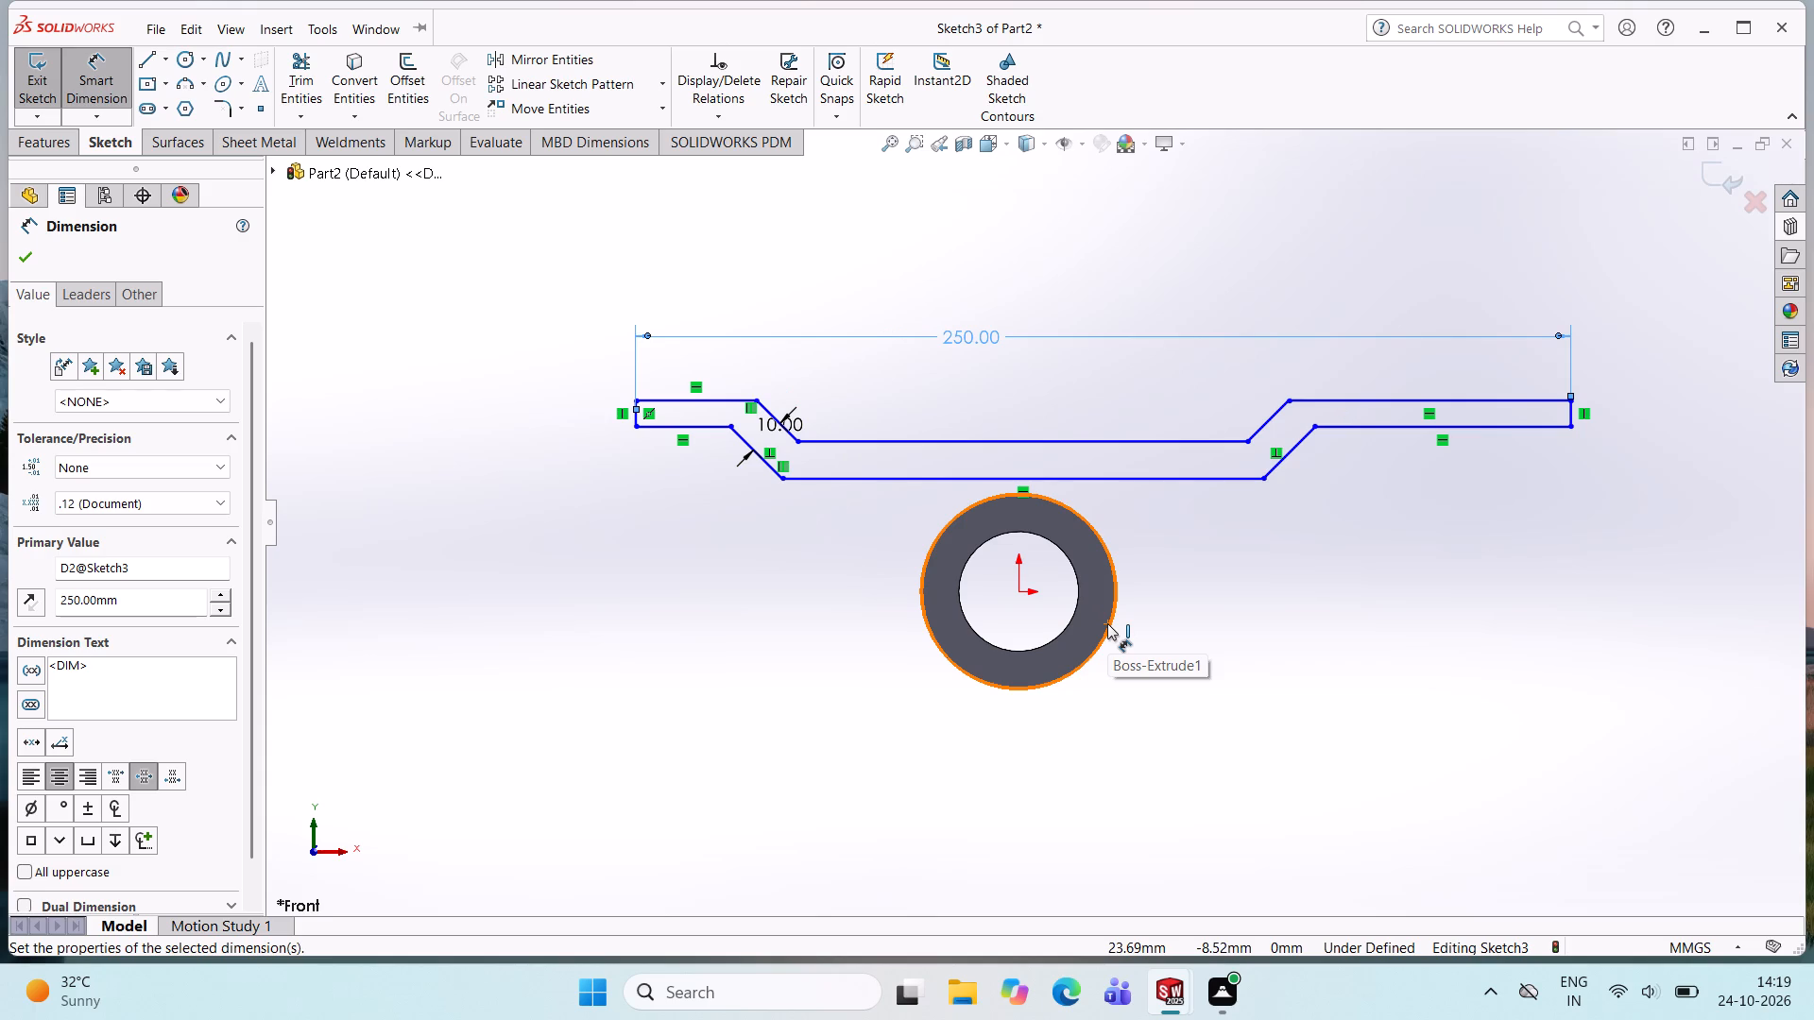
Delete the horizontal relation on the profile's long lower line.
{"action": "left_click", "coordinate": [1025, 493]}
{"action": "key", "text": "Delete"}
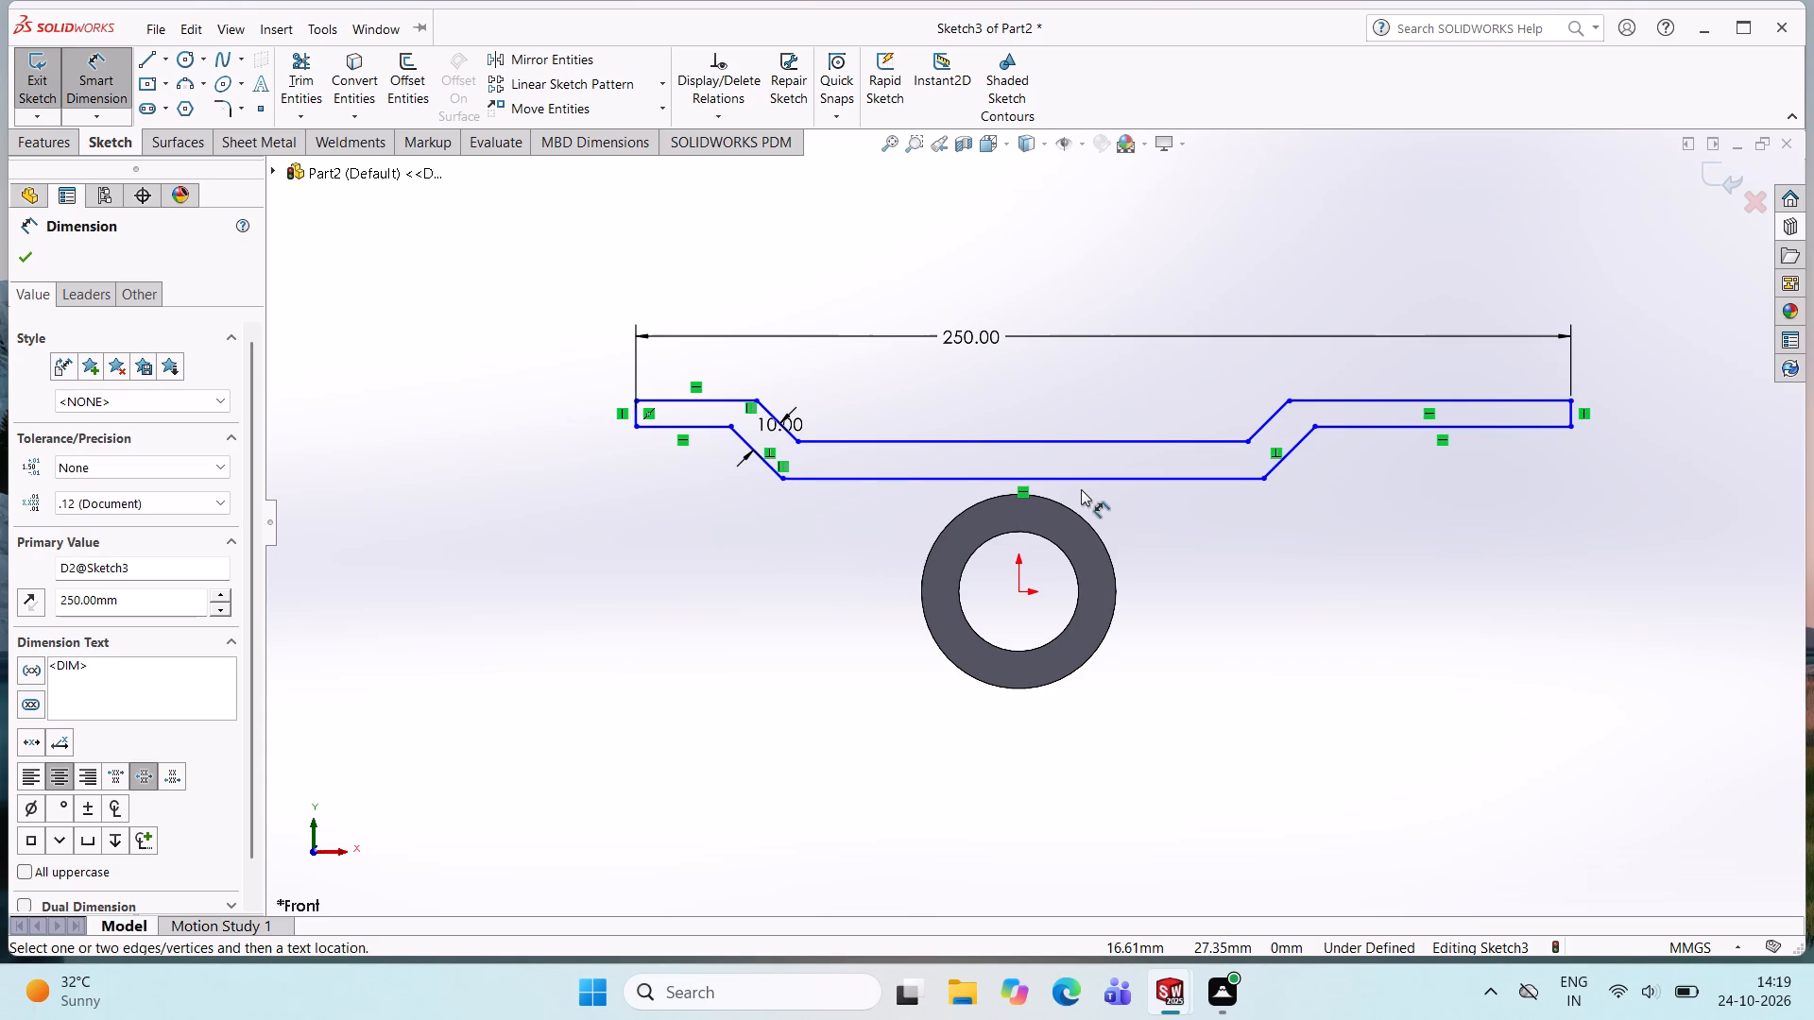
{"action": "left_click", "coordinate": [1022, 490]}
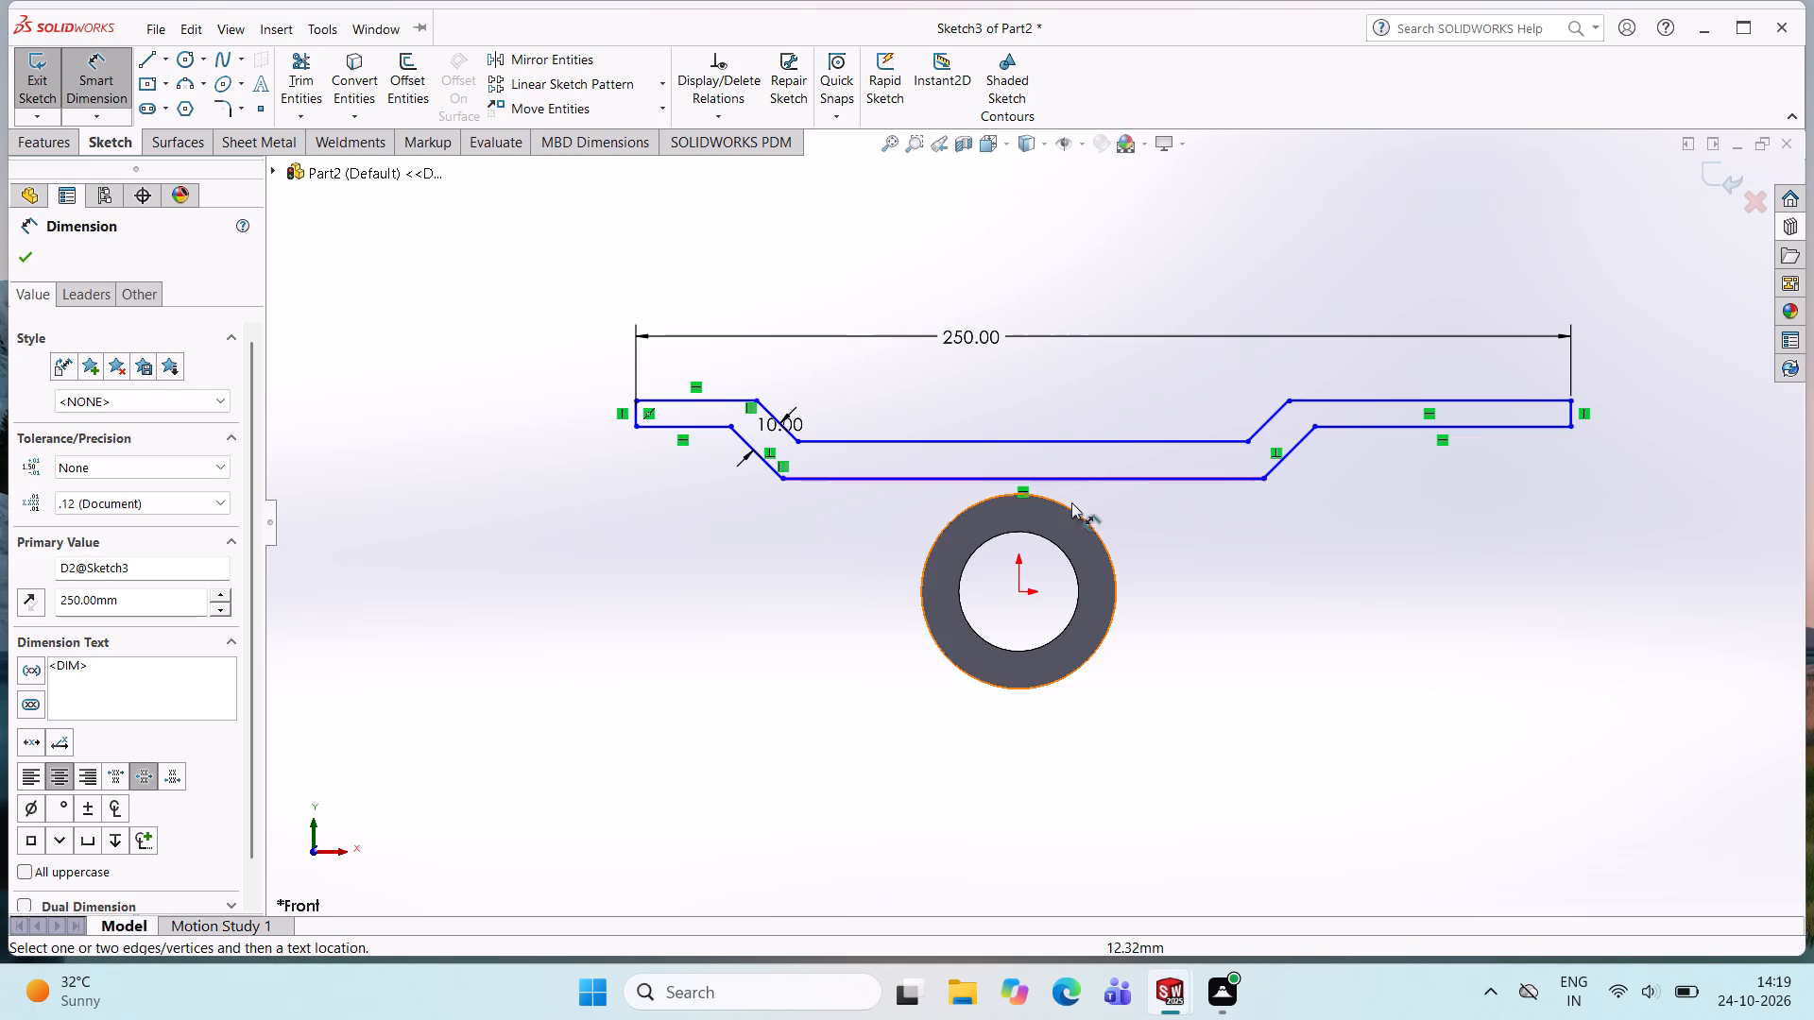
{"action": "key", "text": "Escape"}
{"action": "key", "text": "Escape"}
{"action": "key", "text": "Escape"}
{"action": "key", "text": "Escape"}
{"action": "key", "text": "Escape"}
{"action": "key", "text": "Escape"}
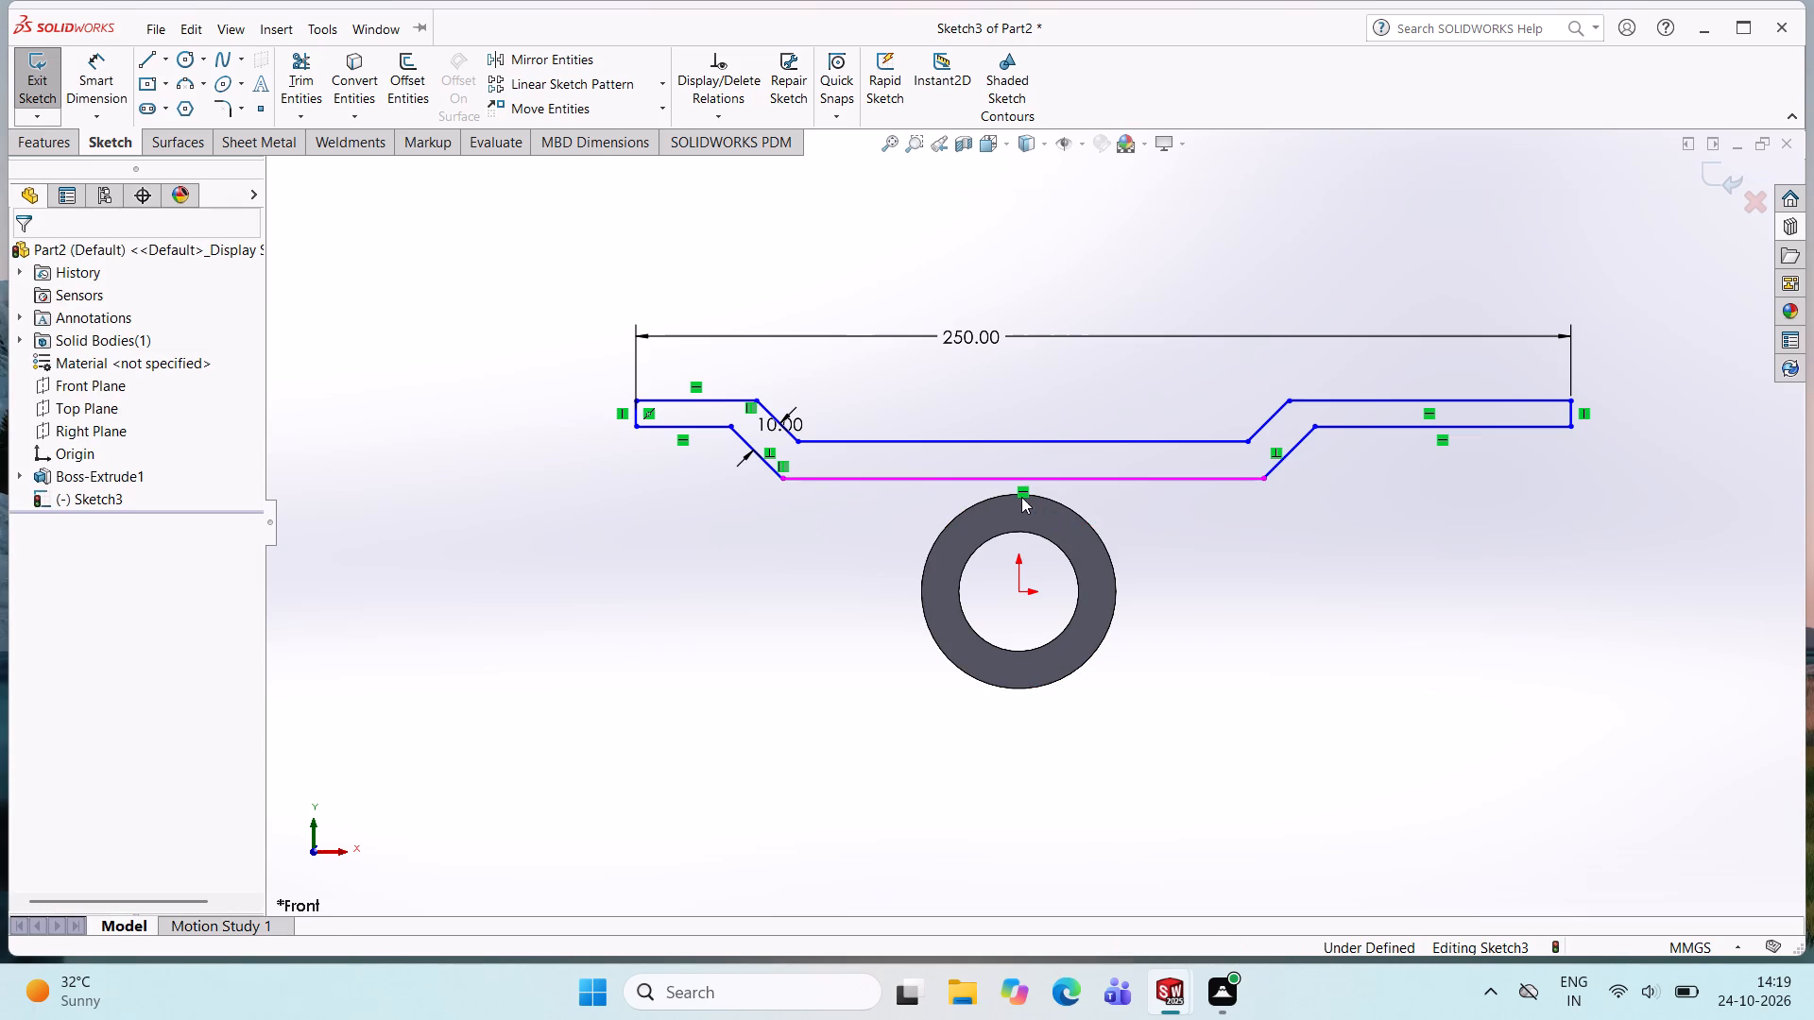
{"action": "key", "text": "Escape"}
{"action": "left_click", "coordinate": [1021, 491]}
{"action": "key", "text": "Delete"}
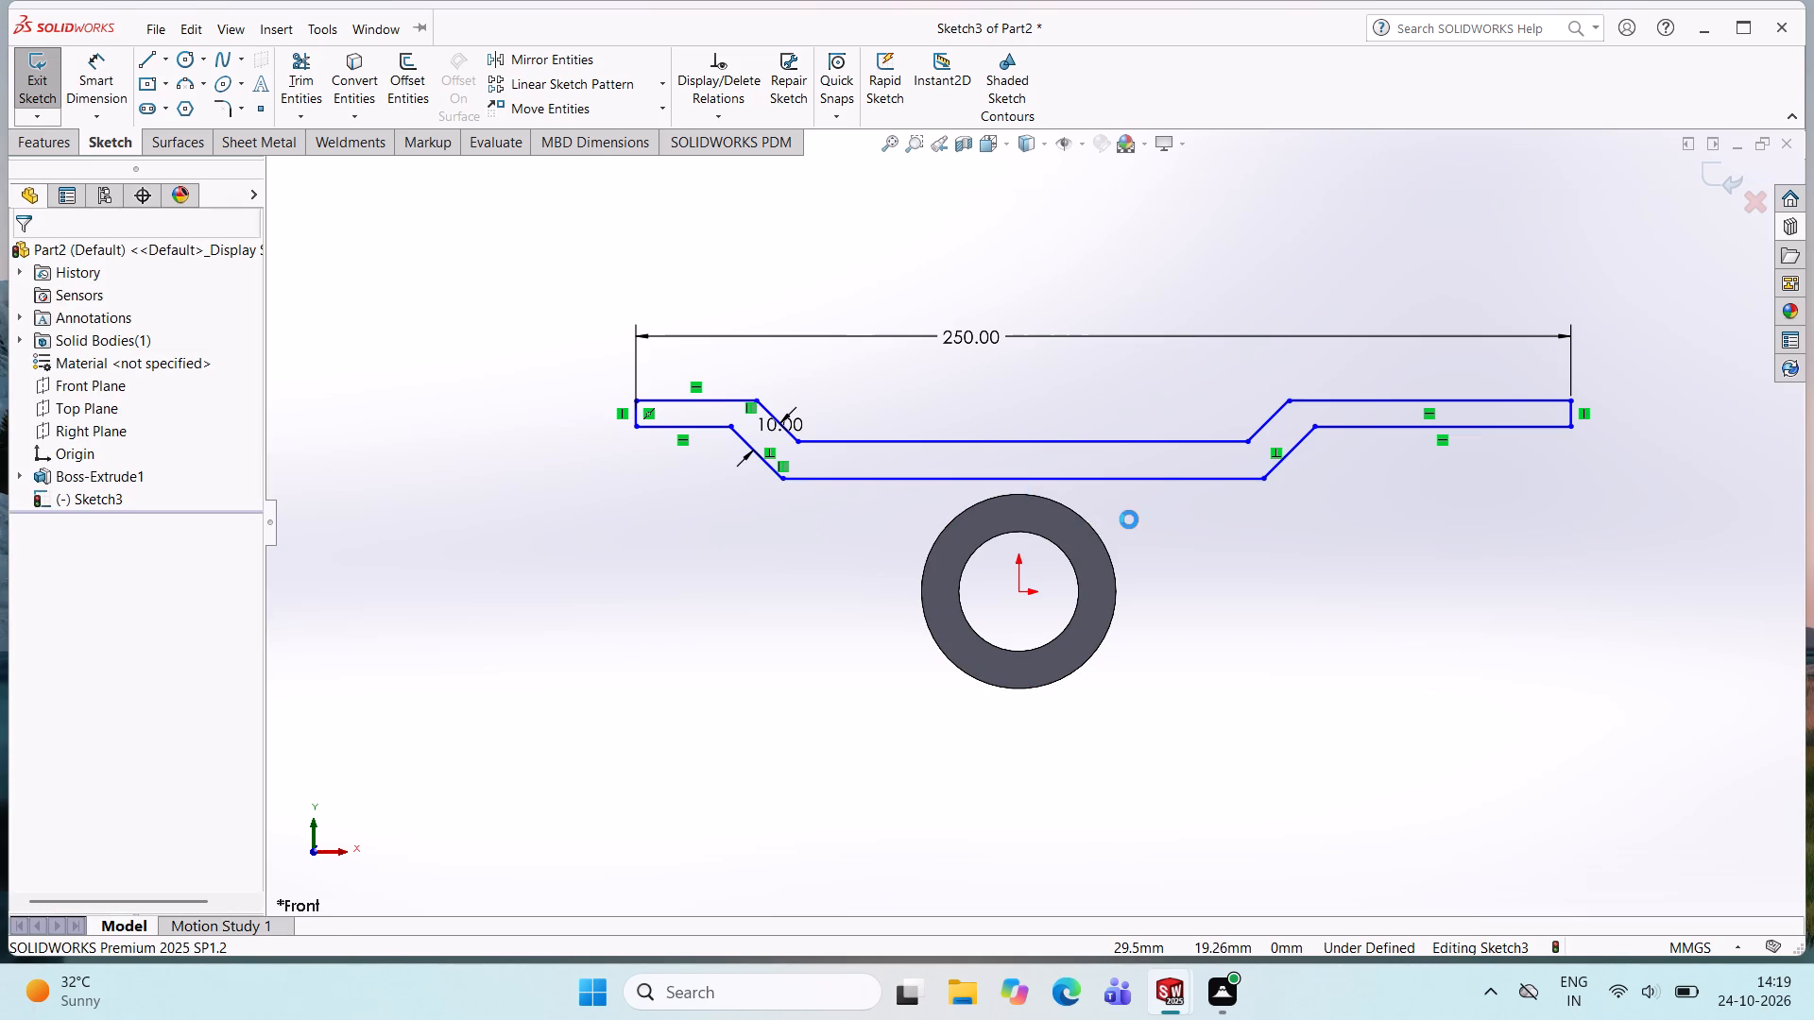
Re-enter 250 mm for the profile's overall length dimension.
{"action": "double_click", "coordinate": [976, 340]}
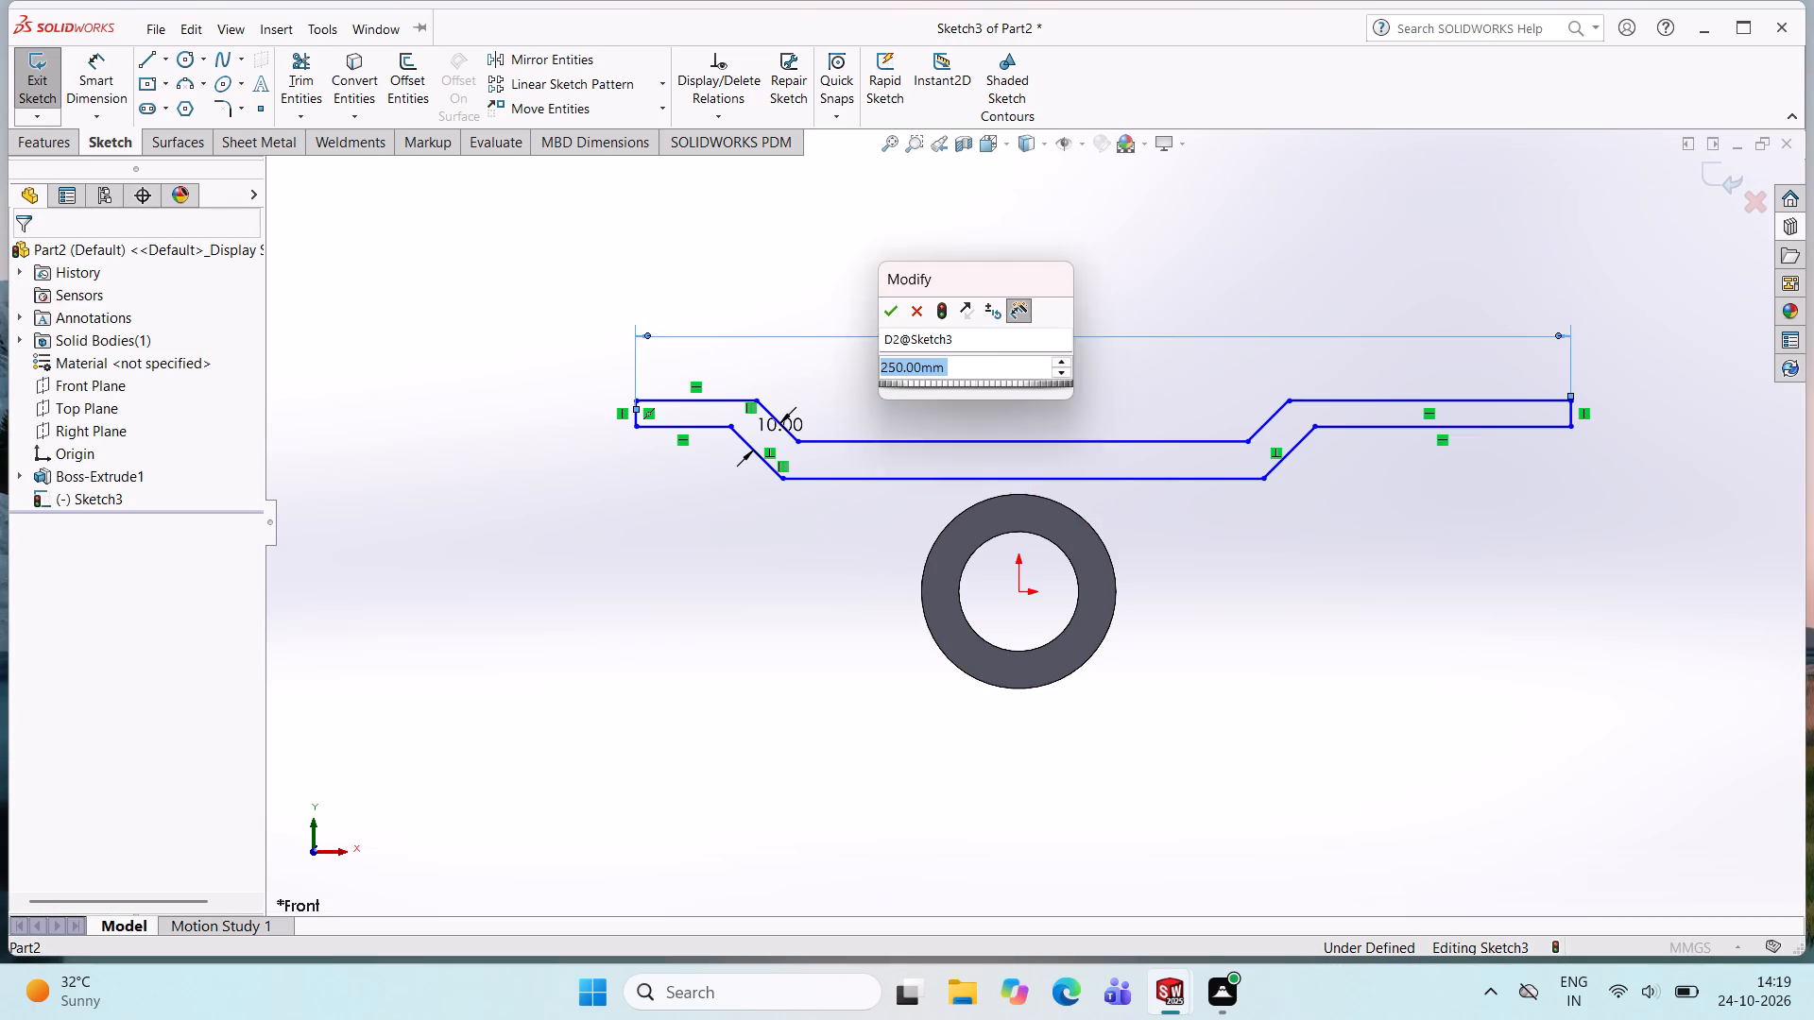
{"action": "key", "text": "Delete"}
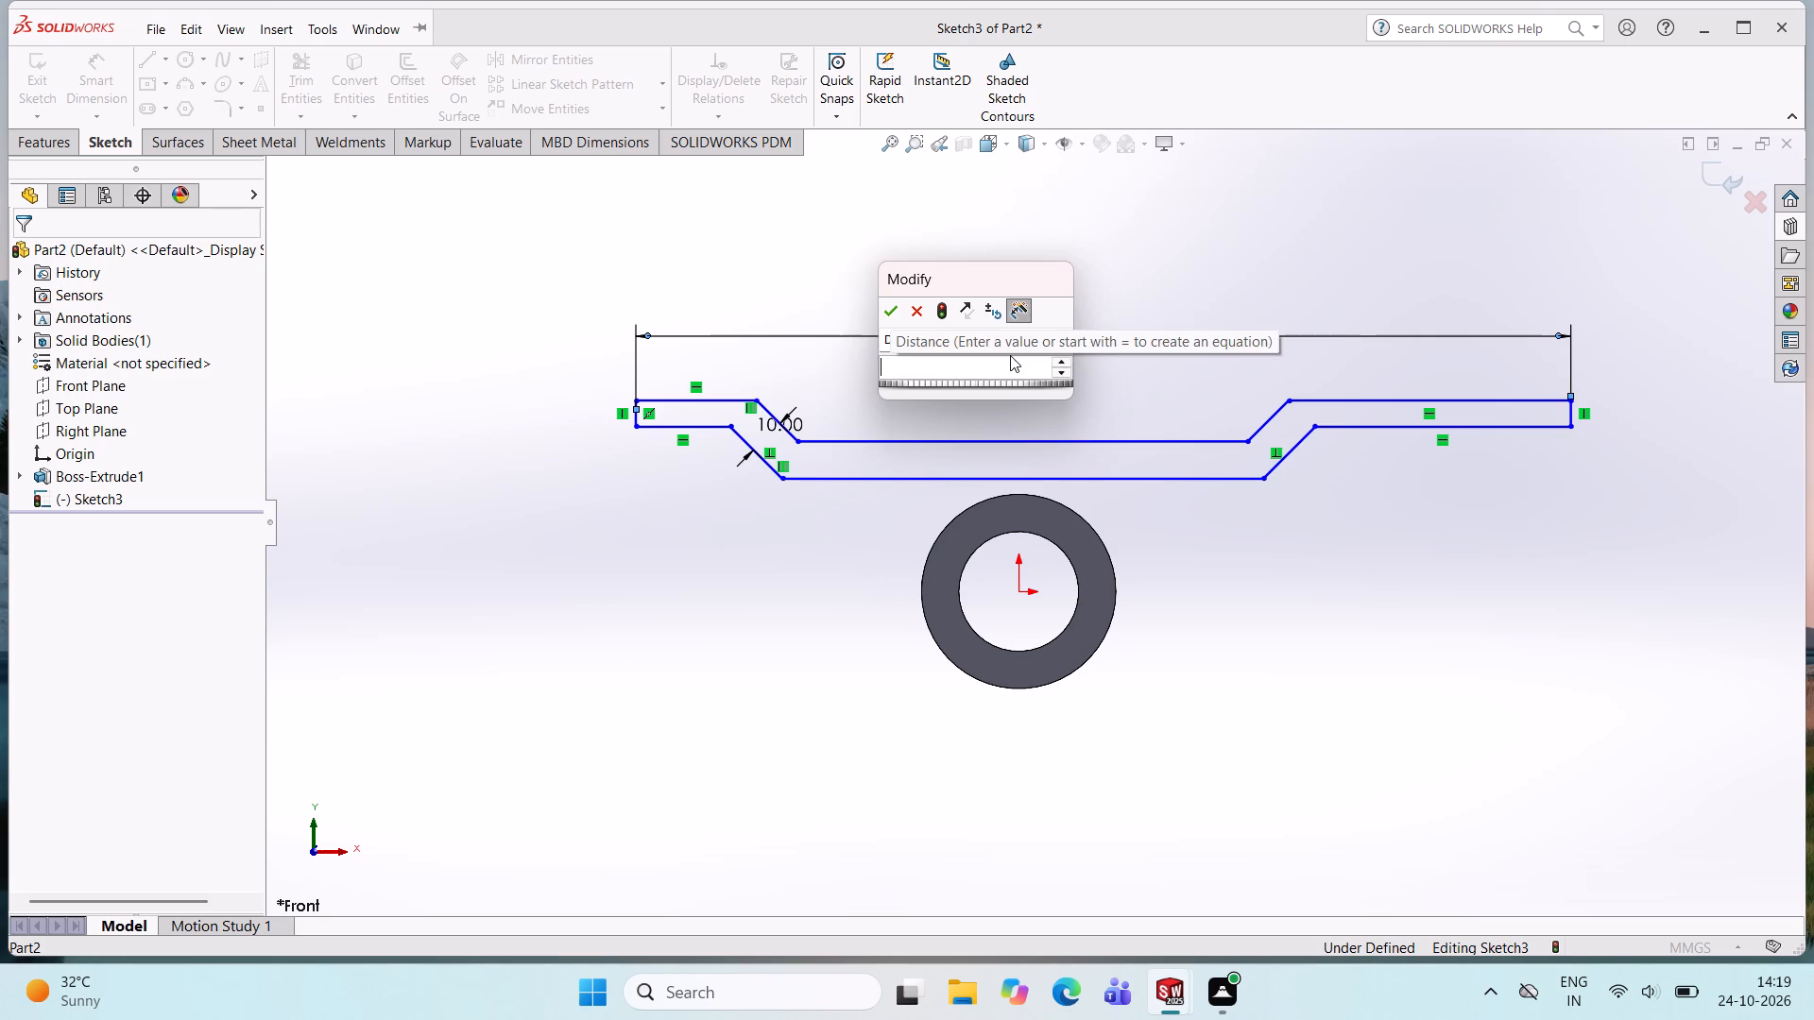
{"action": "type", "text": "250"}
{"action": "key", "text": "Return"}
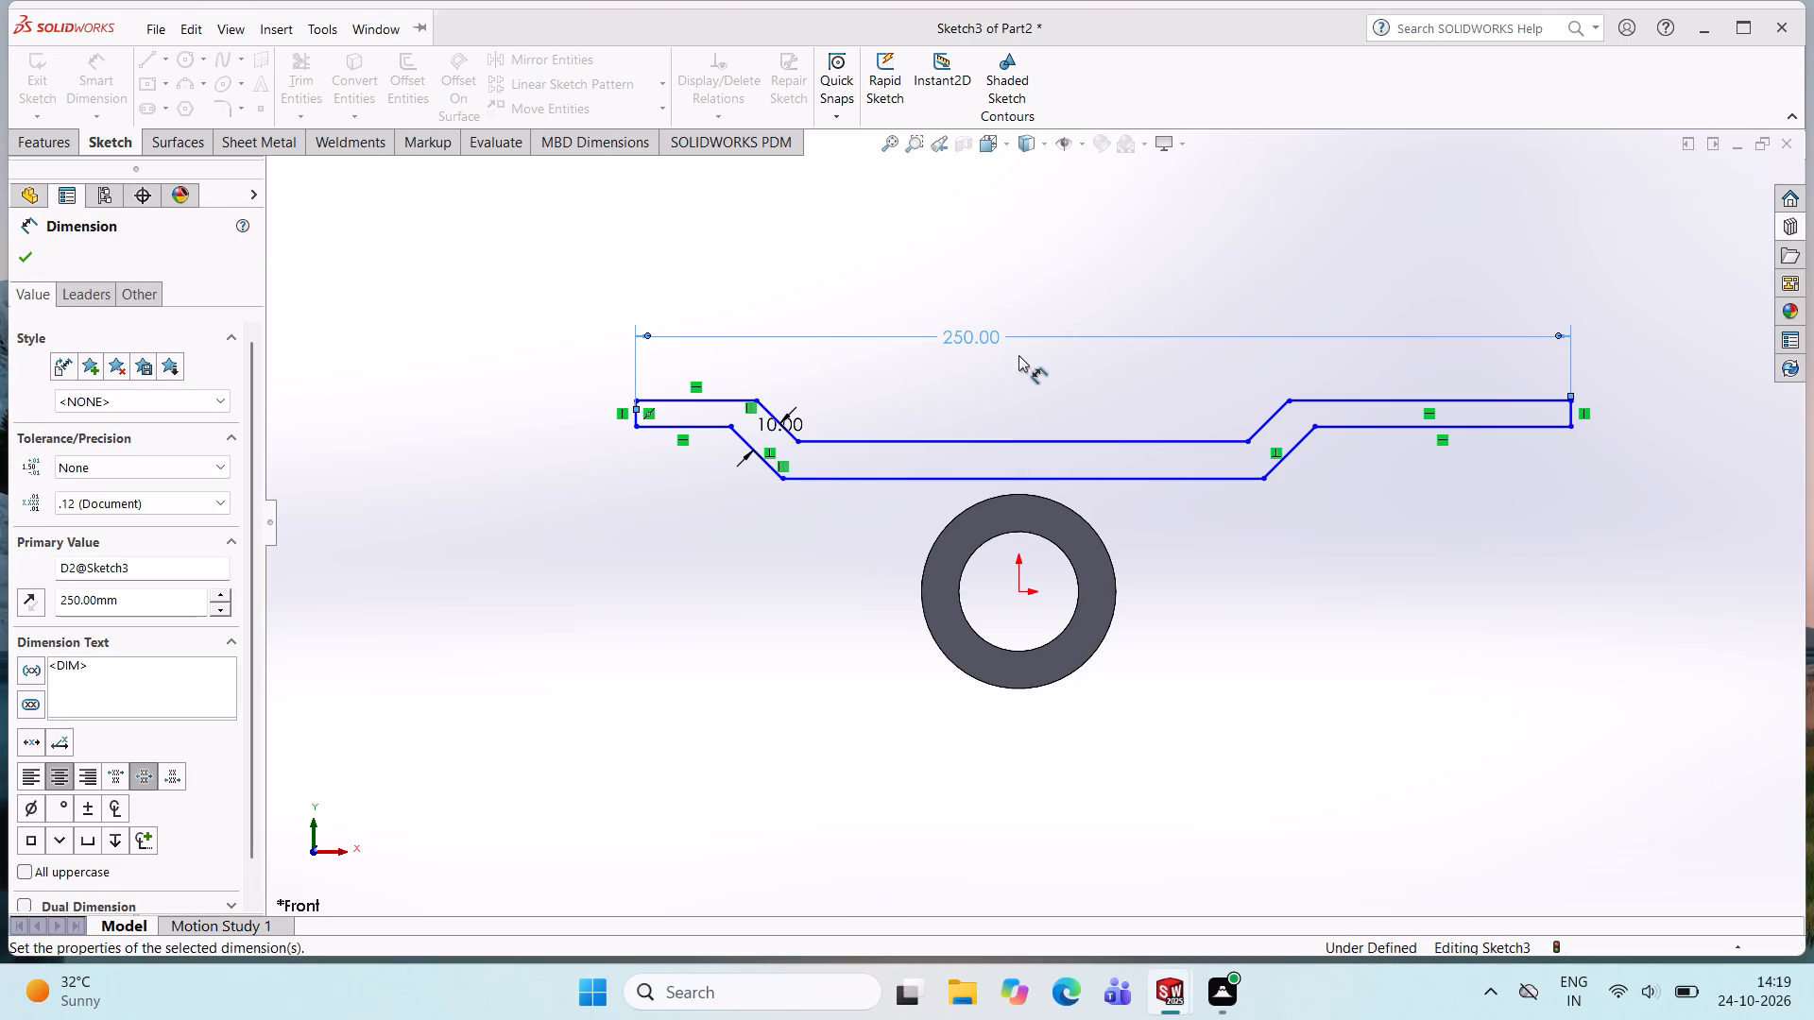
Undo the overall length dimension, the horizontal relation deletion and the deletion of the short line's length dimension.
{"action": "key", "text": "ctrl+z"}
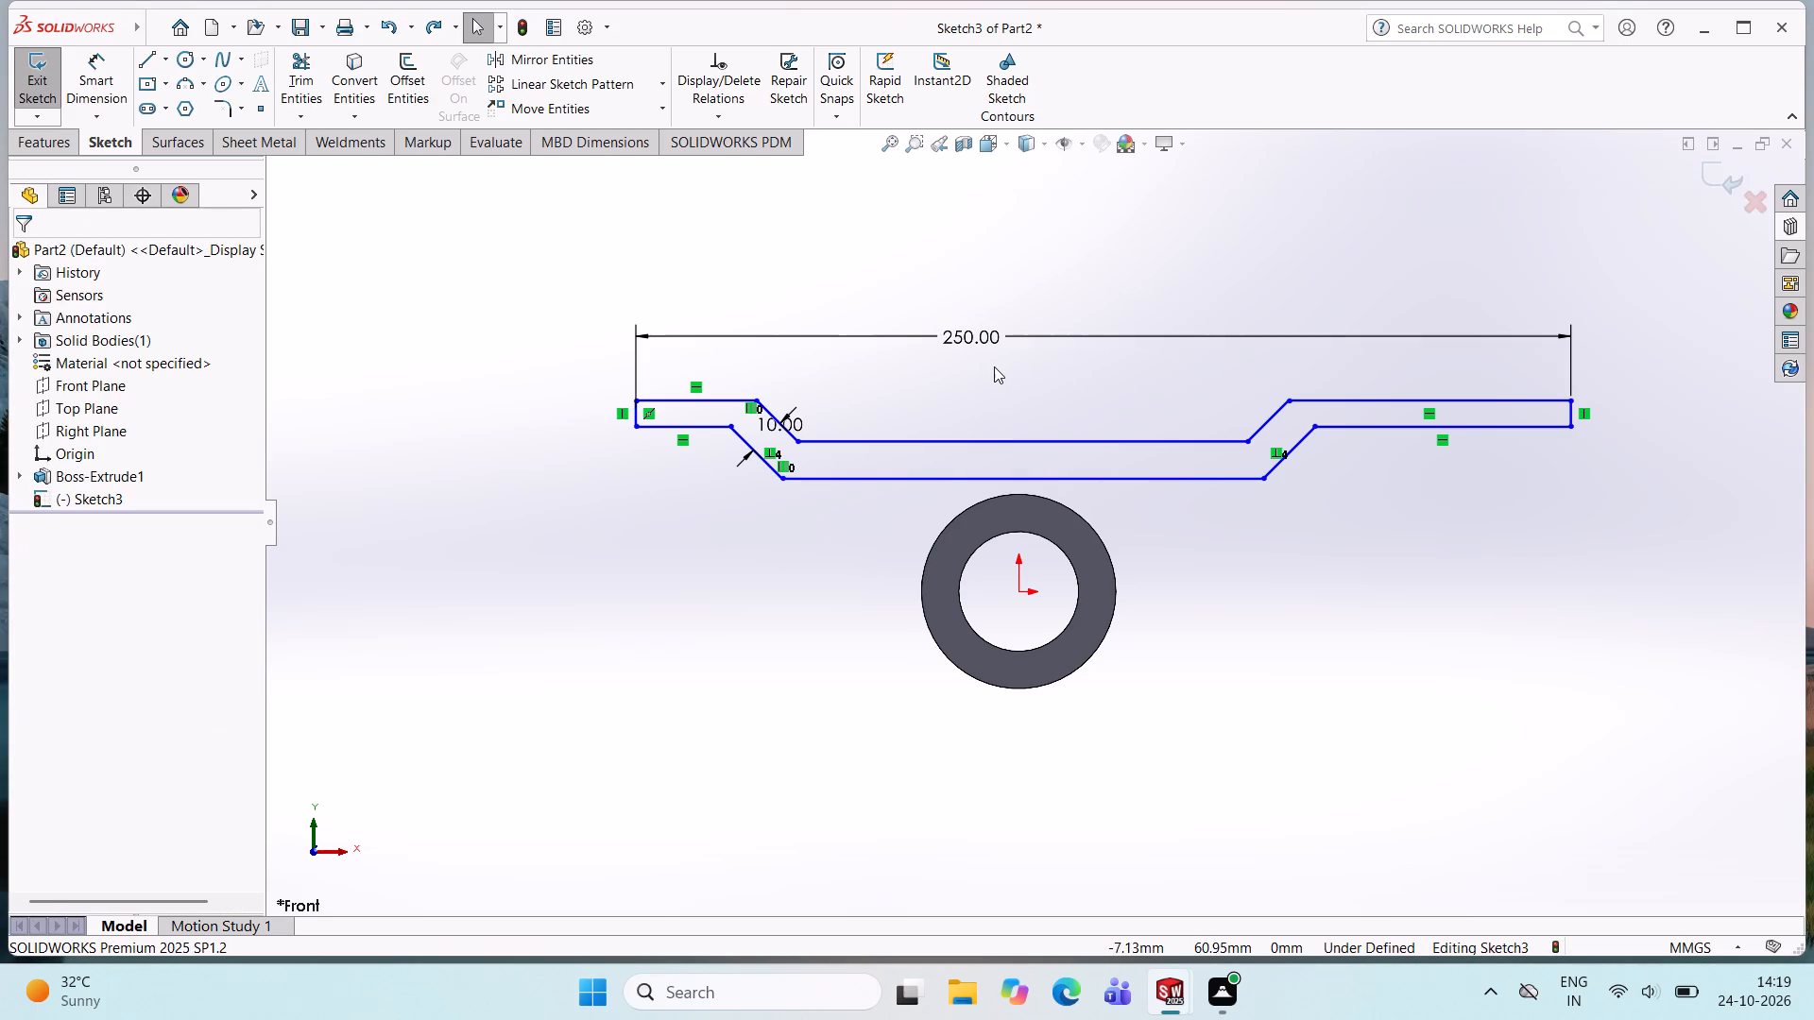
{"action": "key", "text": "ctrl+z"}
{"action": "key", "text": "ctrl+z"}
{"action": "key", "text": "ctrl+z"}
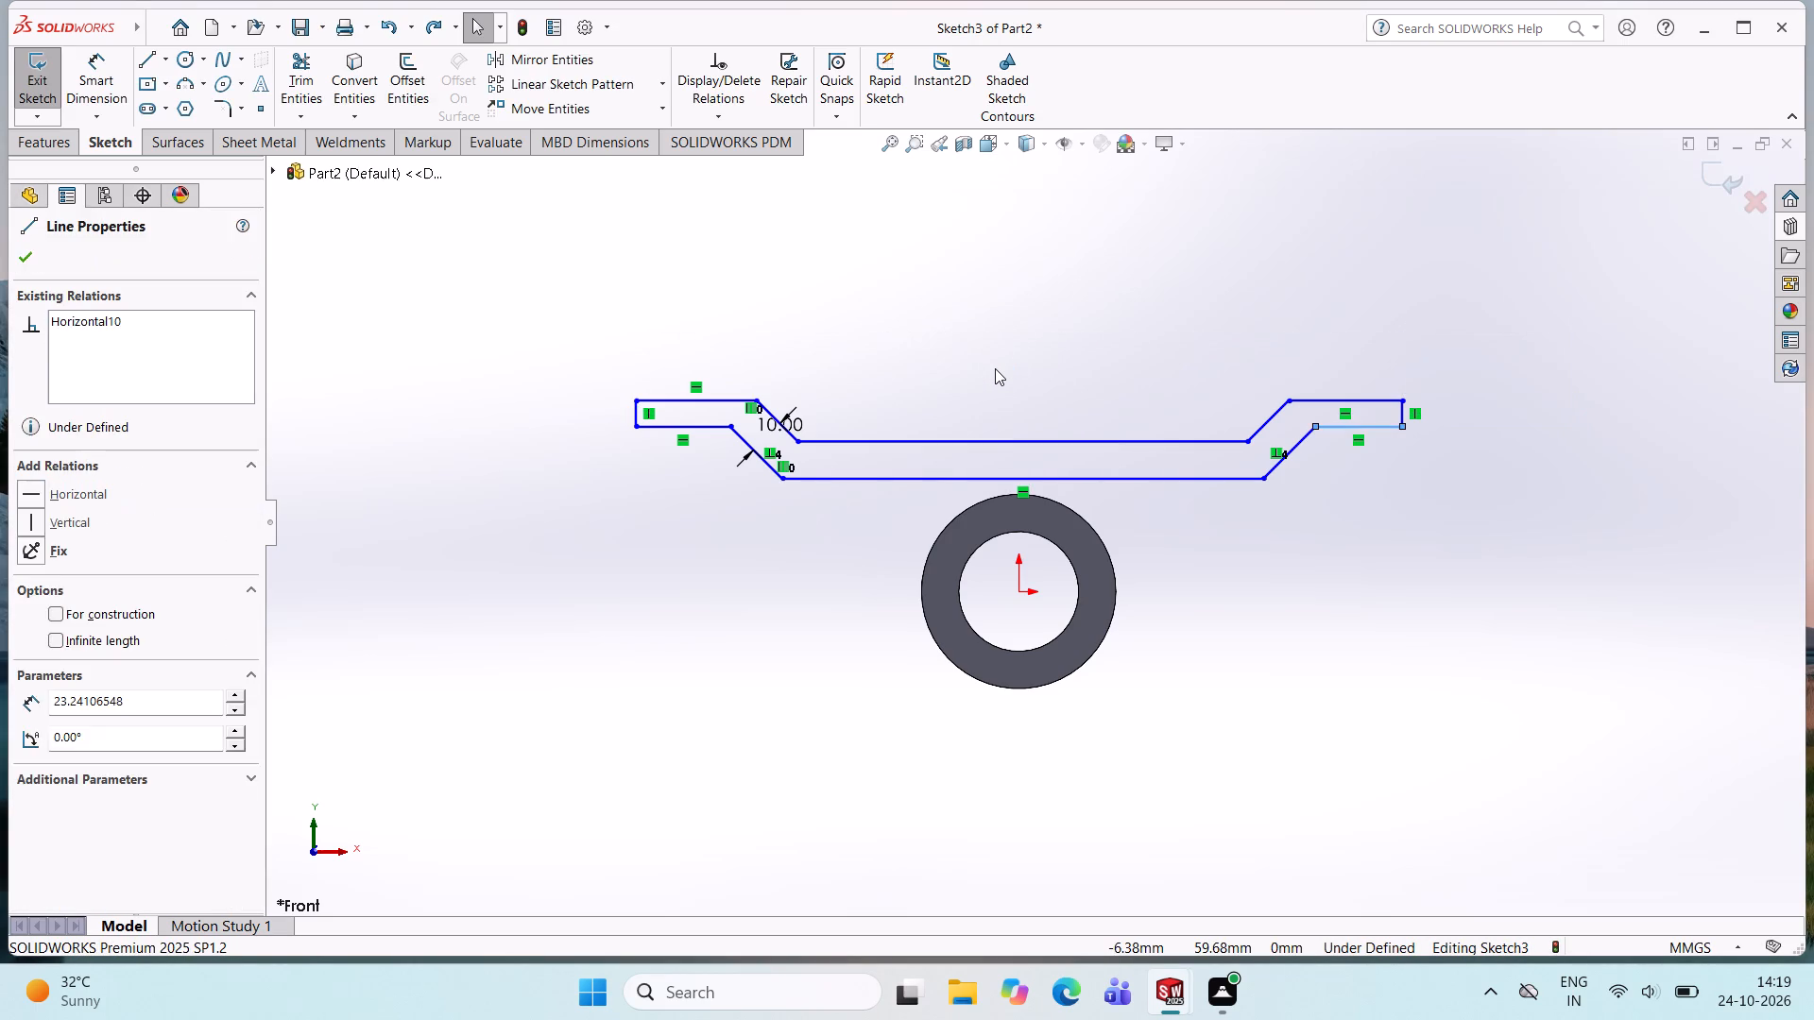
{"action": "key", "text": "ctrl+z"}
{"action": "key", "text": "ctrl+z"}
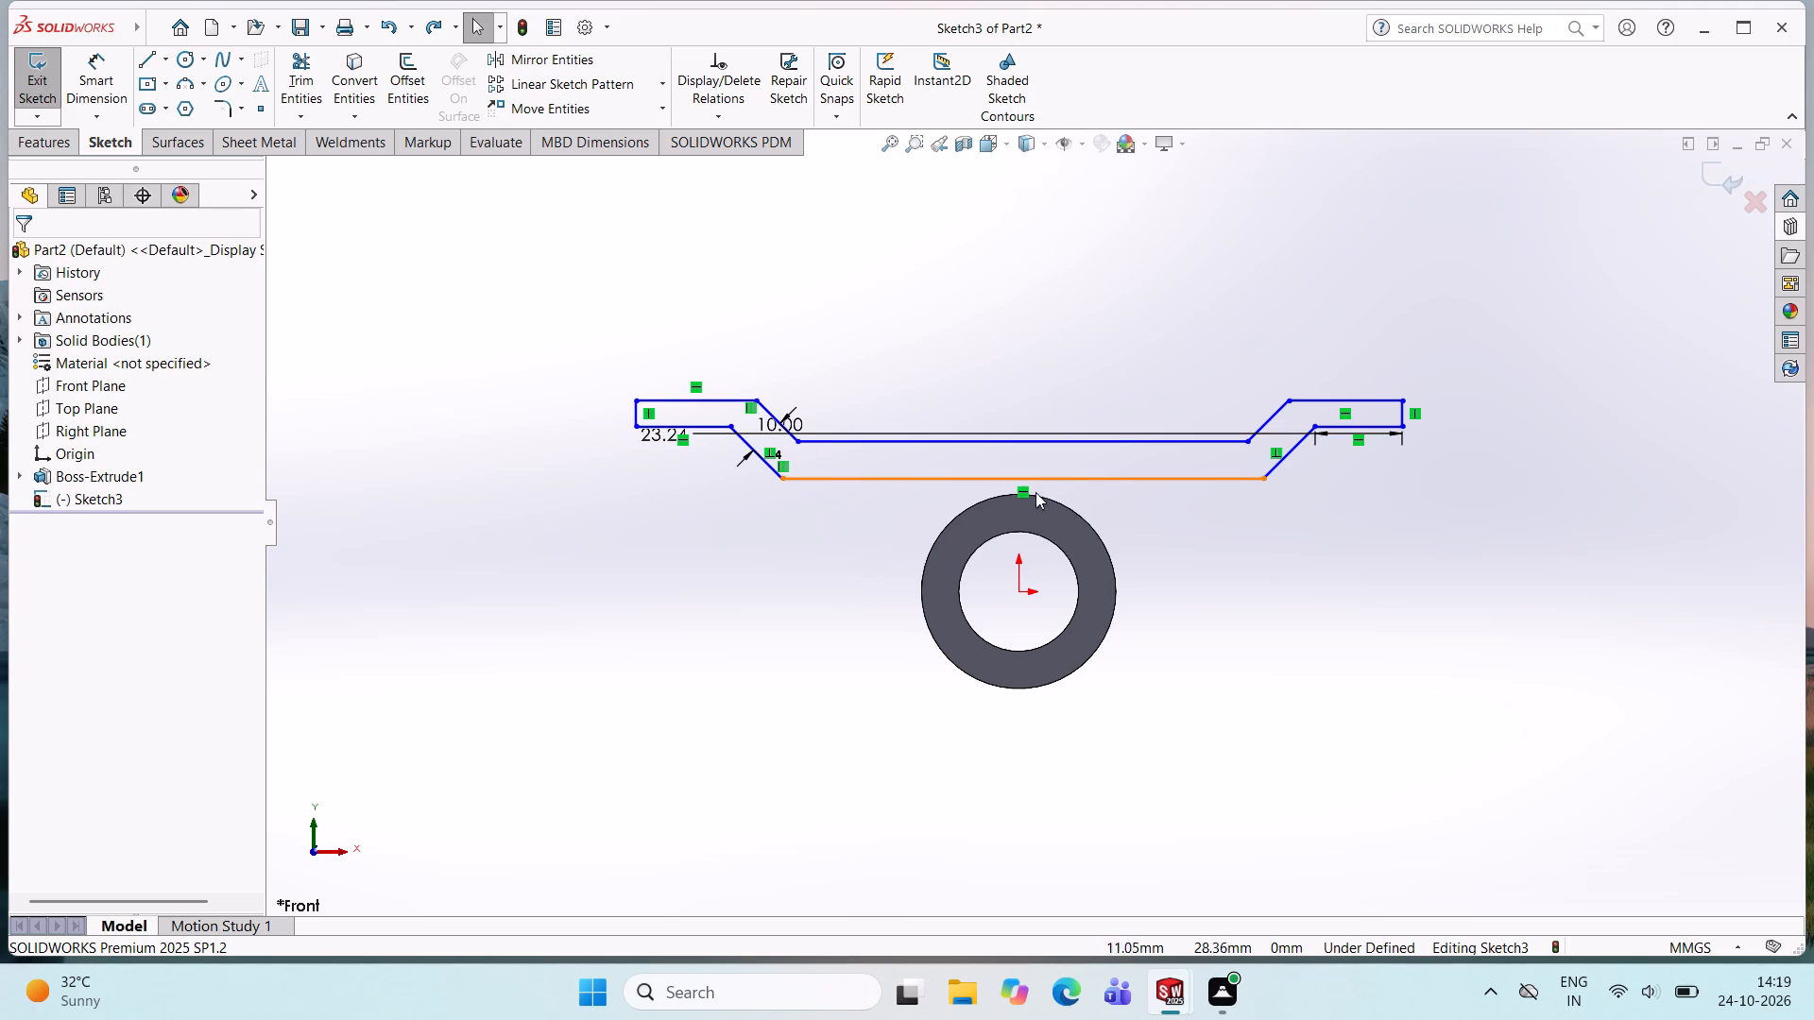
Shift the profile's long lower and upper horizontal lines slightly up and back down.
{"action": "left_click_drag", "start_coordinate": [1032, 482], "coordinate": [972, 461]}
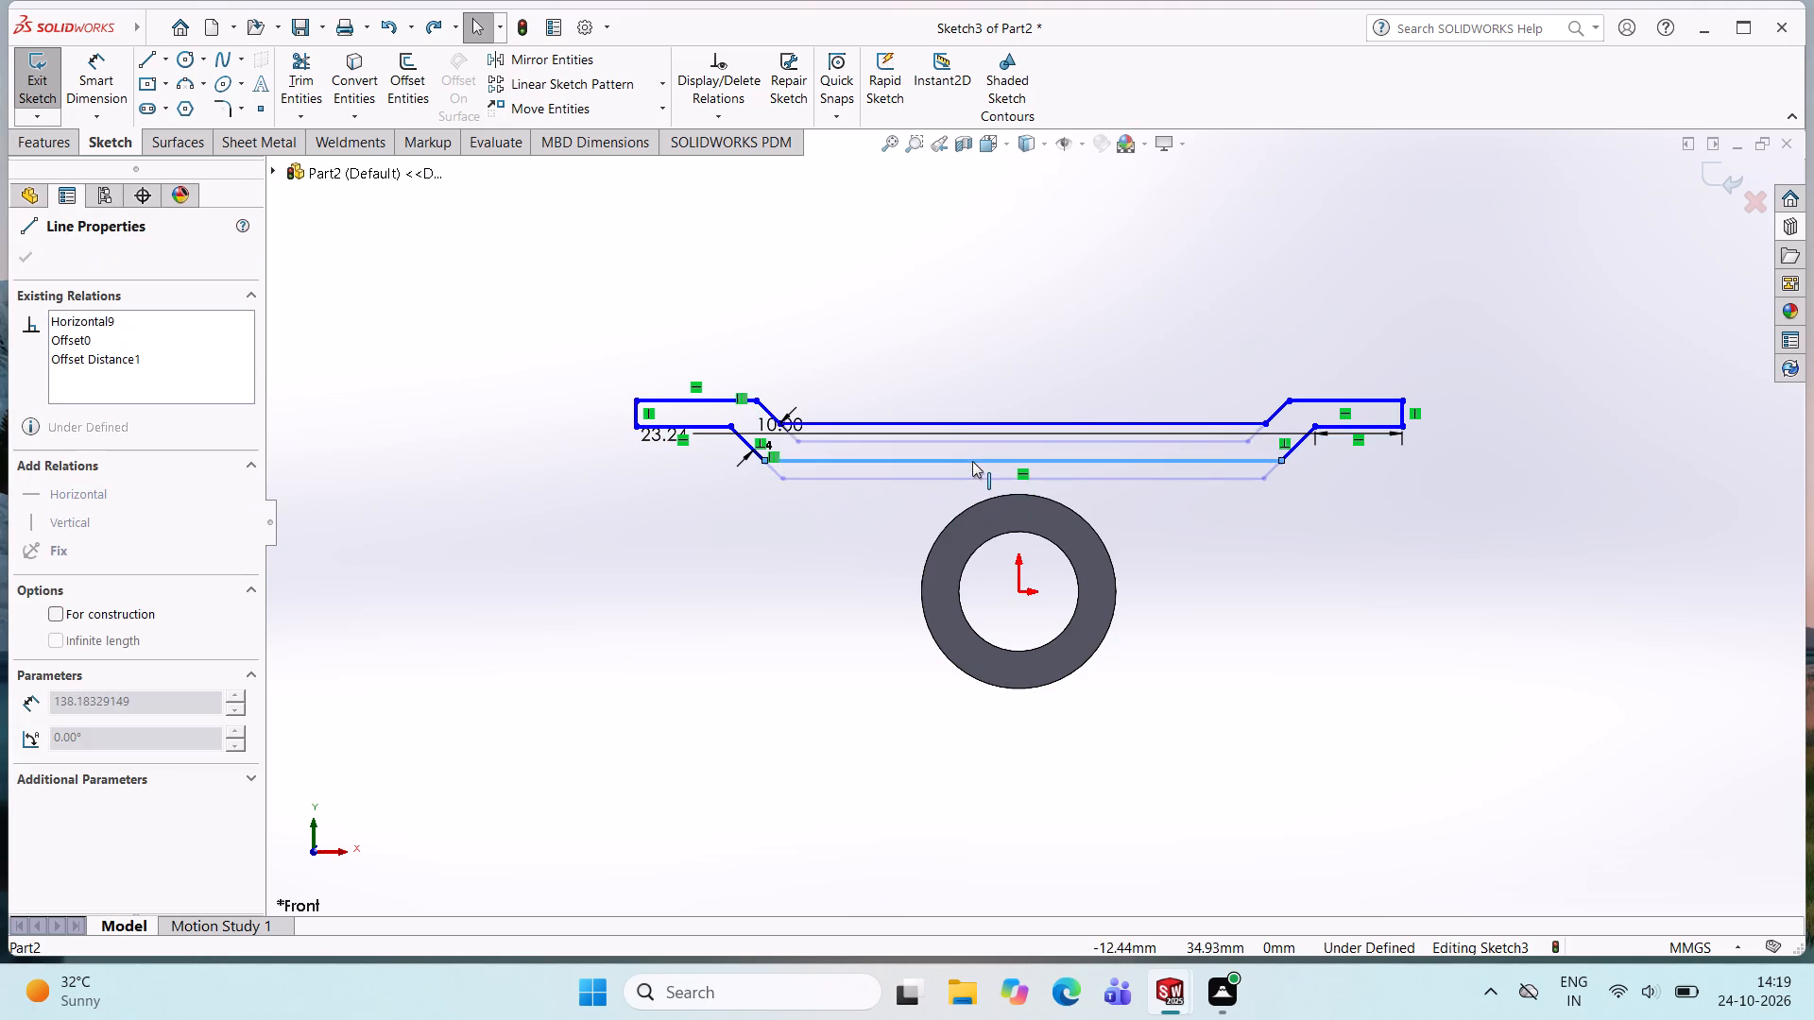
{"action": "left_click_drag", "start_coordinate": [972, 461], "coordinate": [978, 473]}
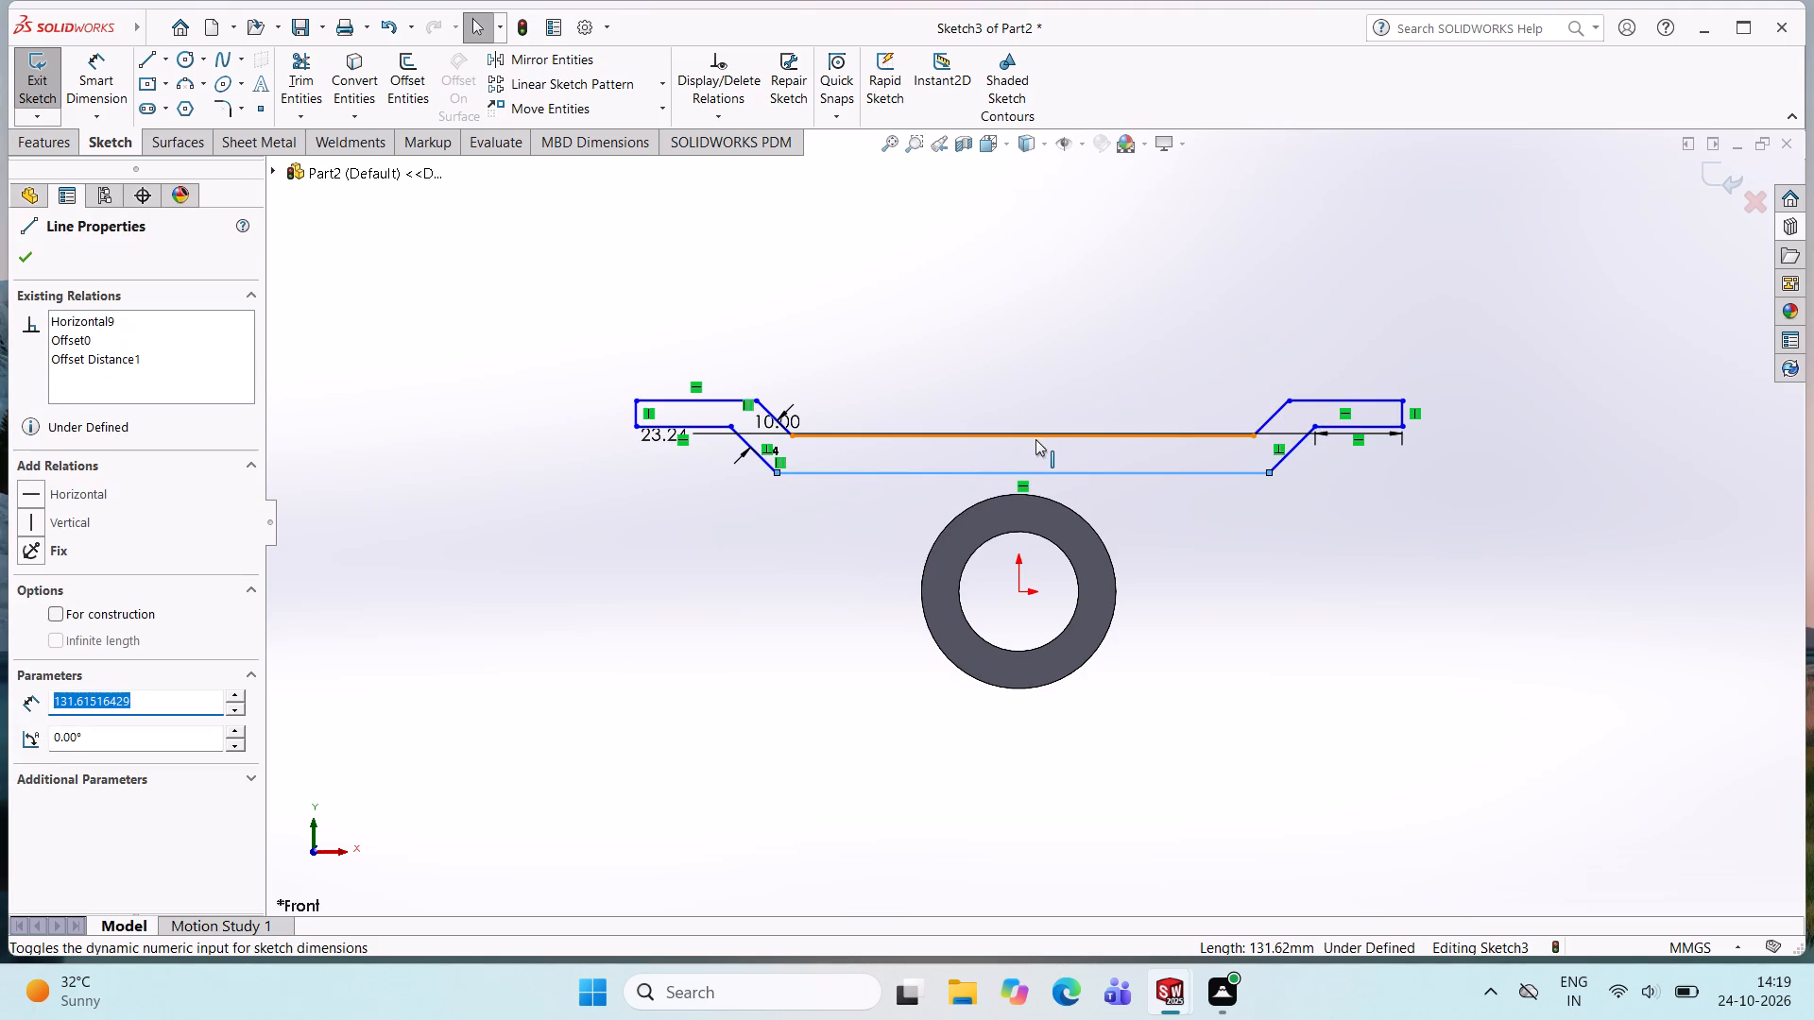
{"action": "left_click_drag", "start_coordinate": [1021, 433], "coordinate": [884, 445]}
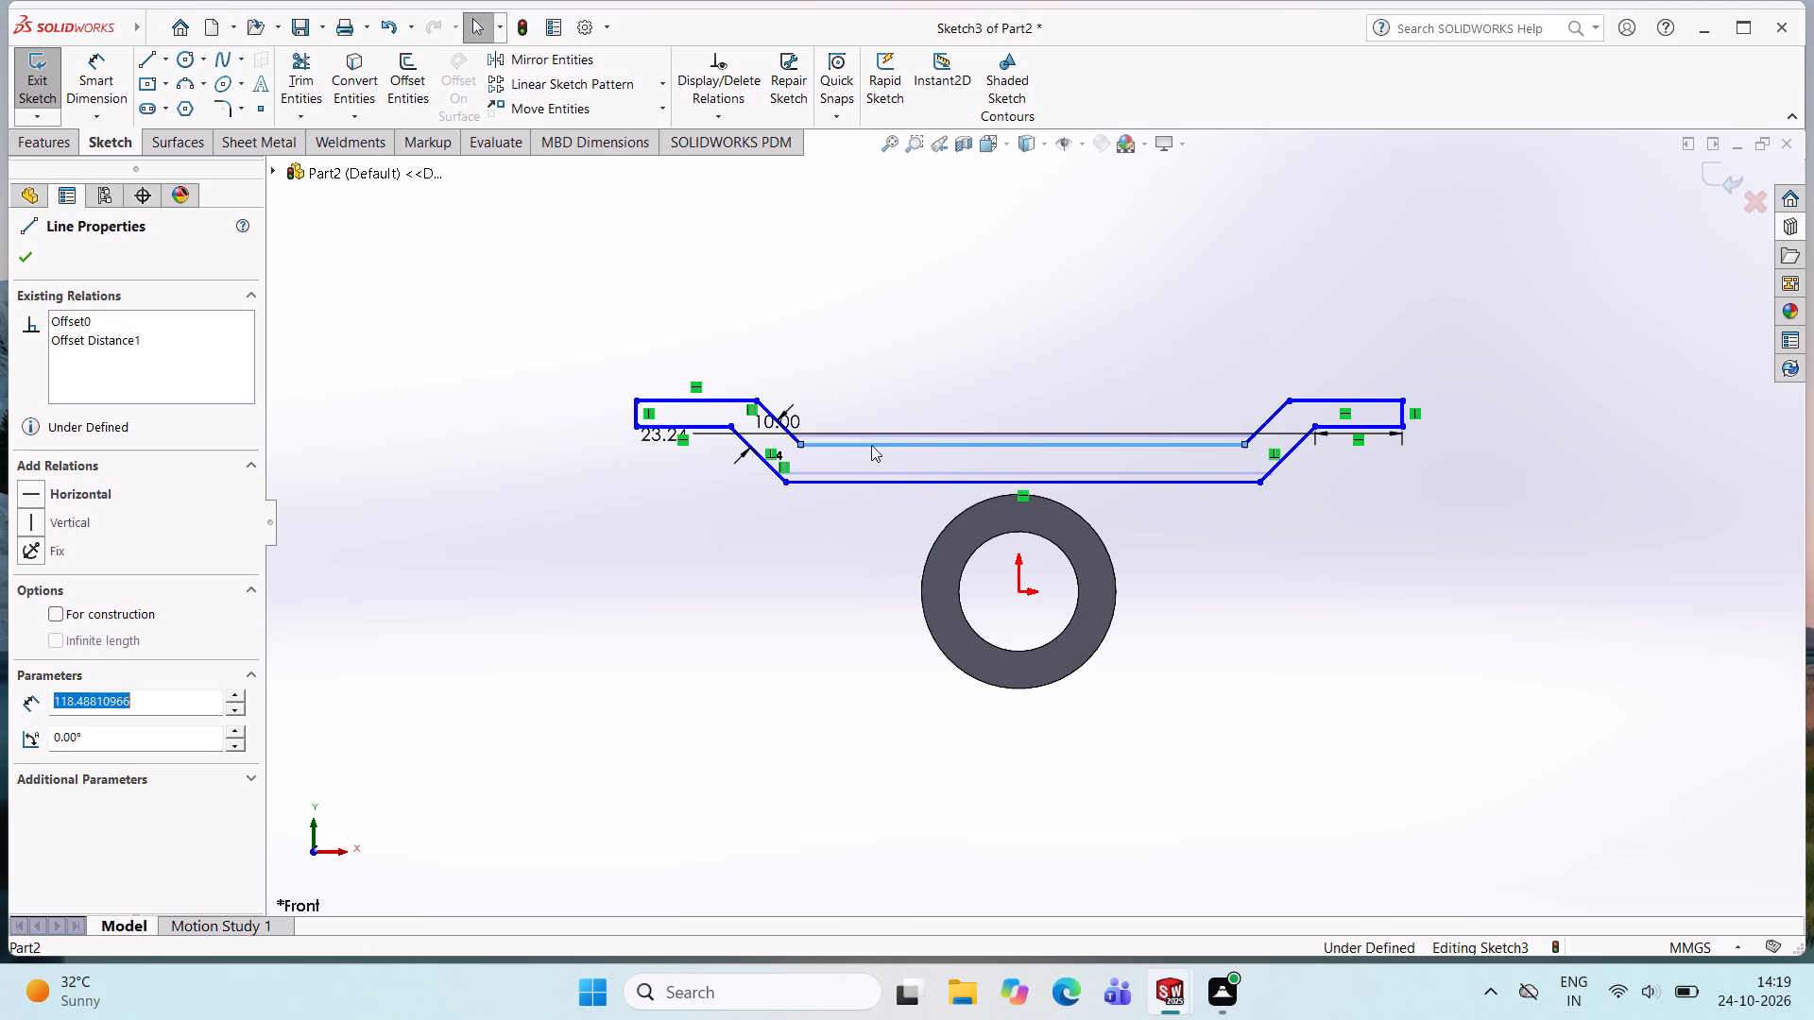
Delete the length dimension of the lower short horizontal line at the profile's right end.
{"action": "left_click", "coordinate": [663, 440]}
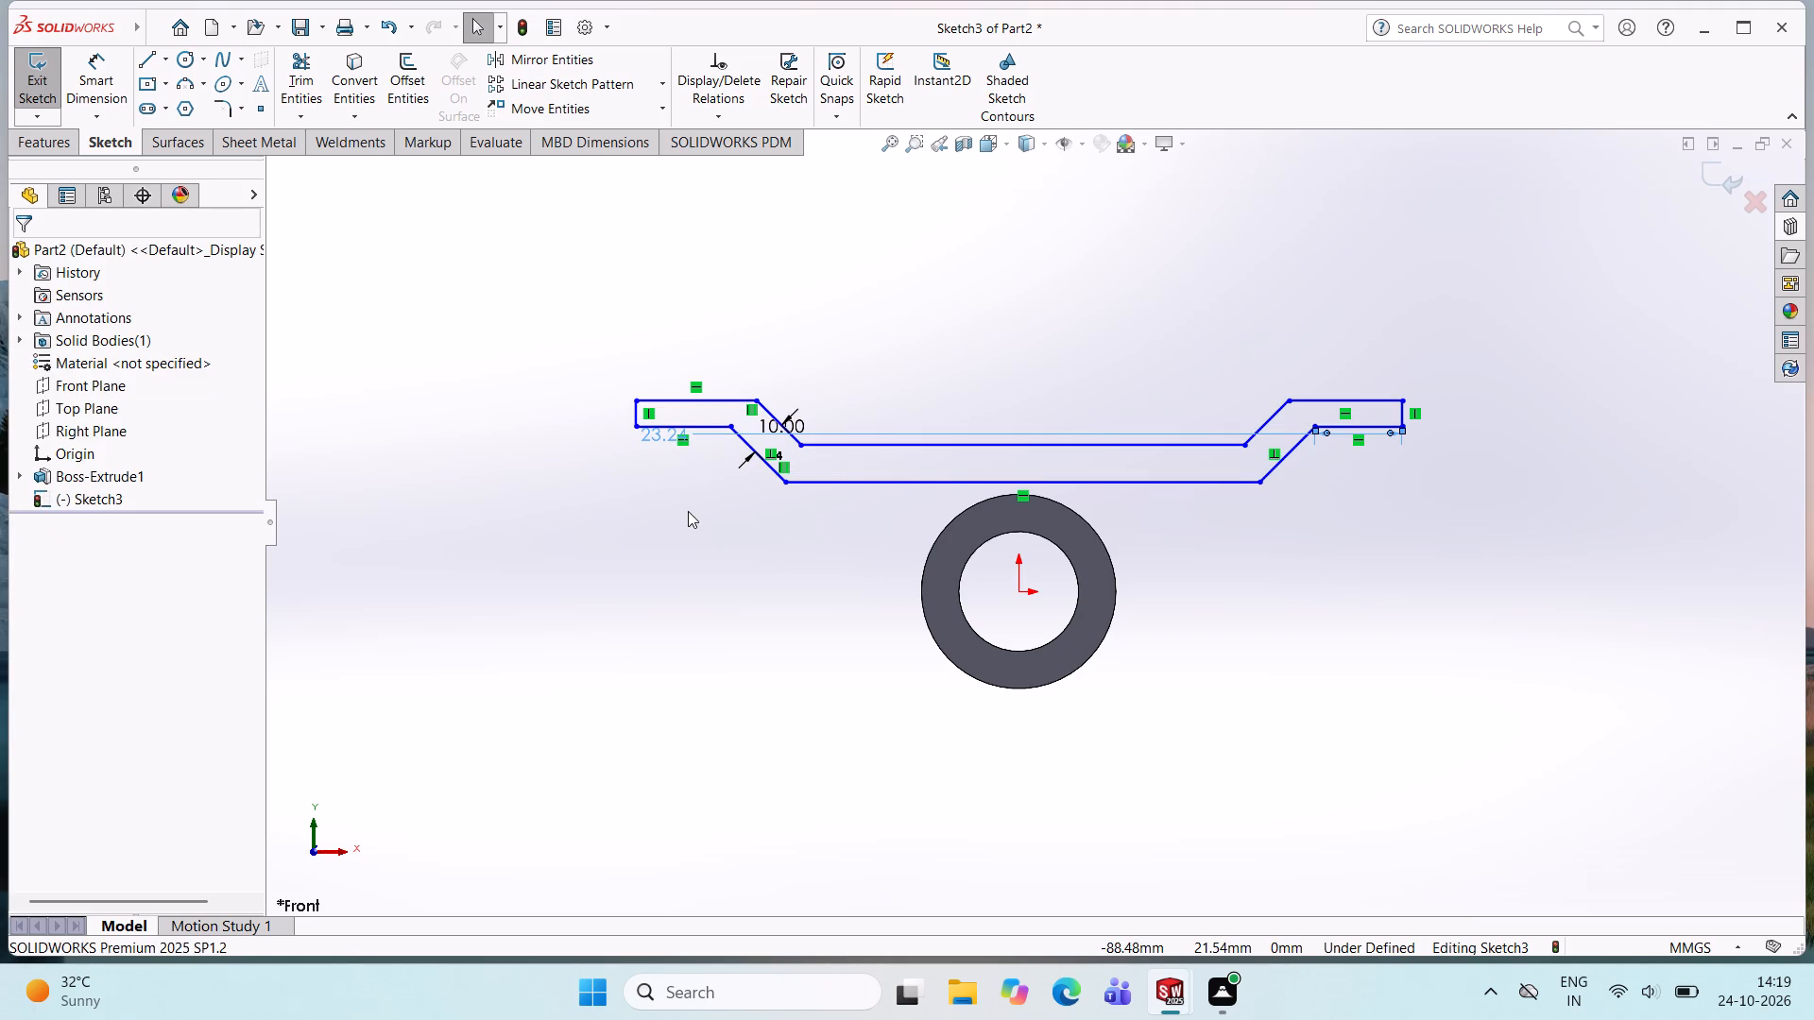
{"action": "key", "text": "Delete"}
Delete the horizontal relation on the profile's long lower line and shift the line slightly down to about 127 mm long.
{"action": "left_click", "coordinate": [828, 481]}
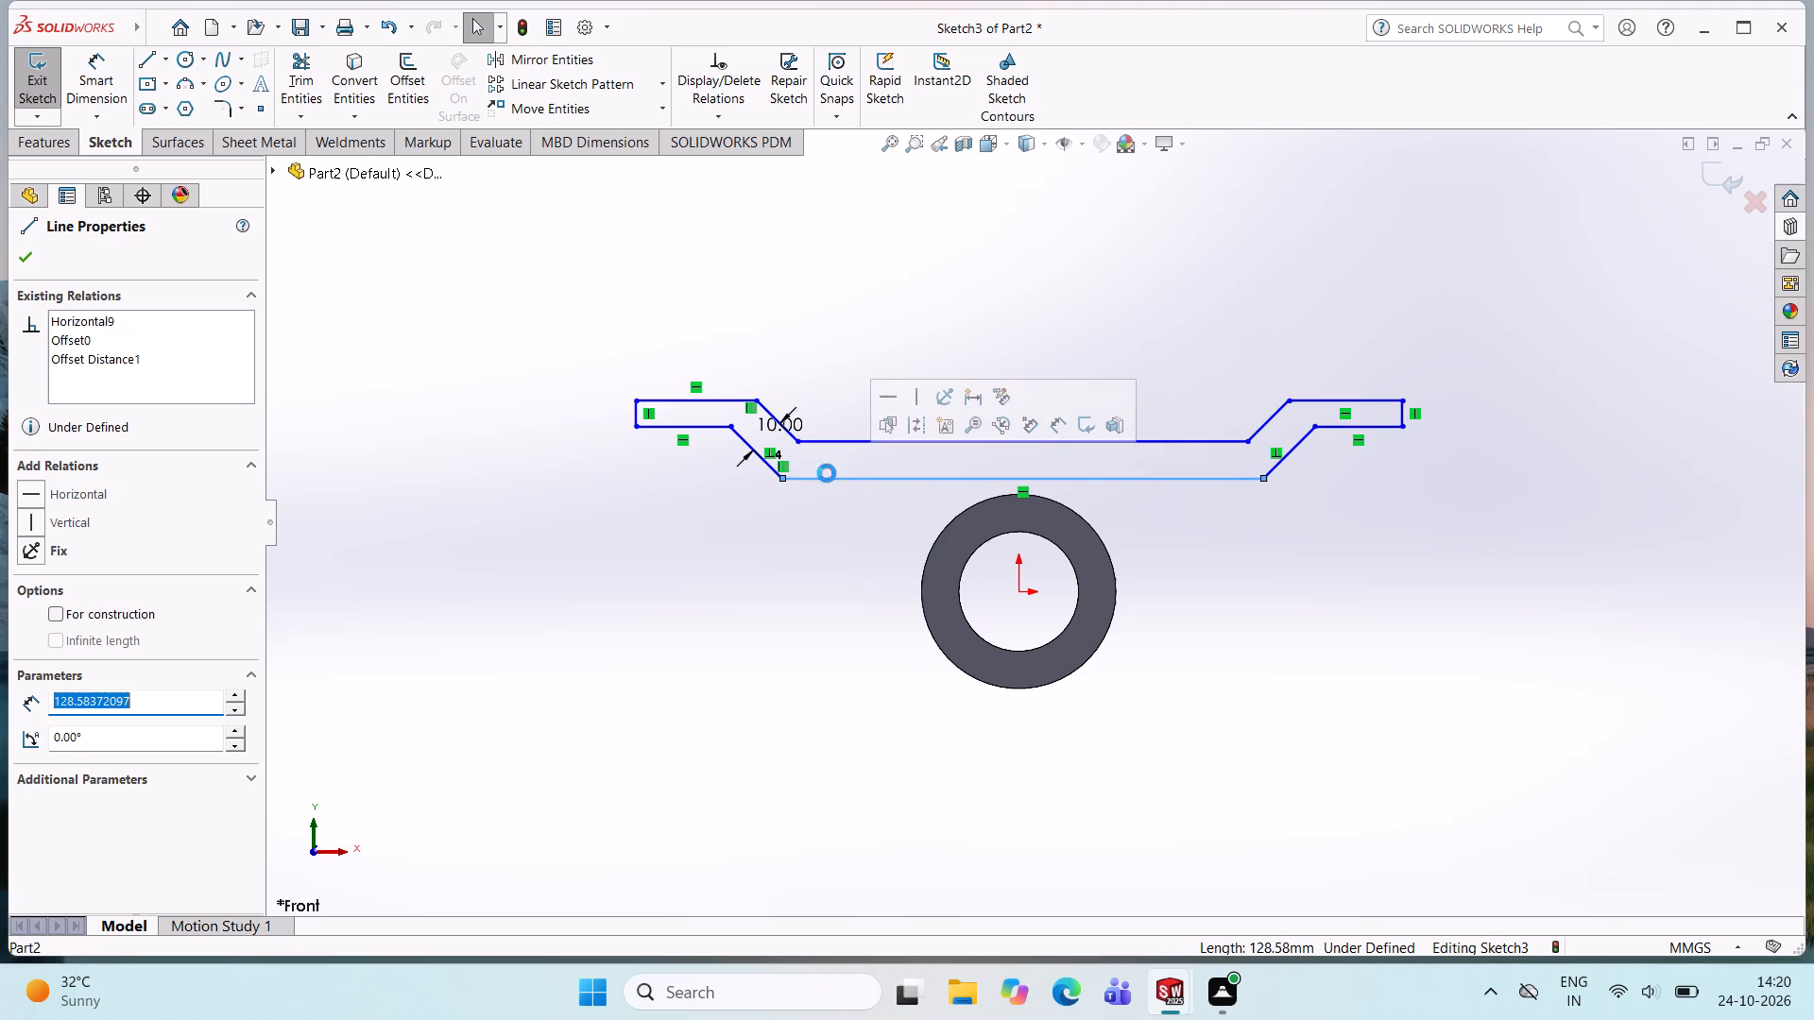
{"action": "left_click", "coordinate": [1026, 494]}
{"action": "key", "text": "Delete"}
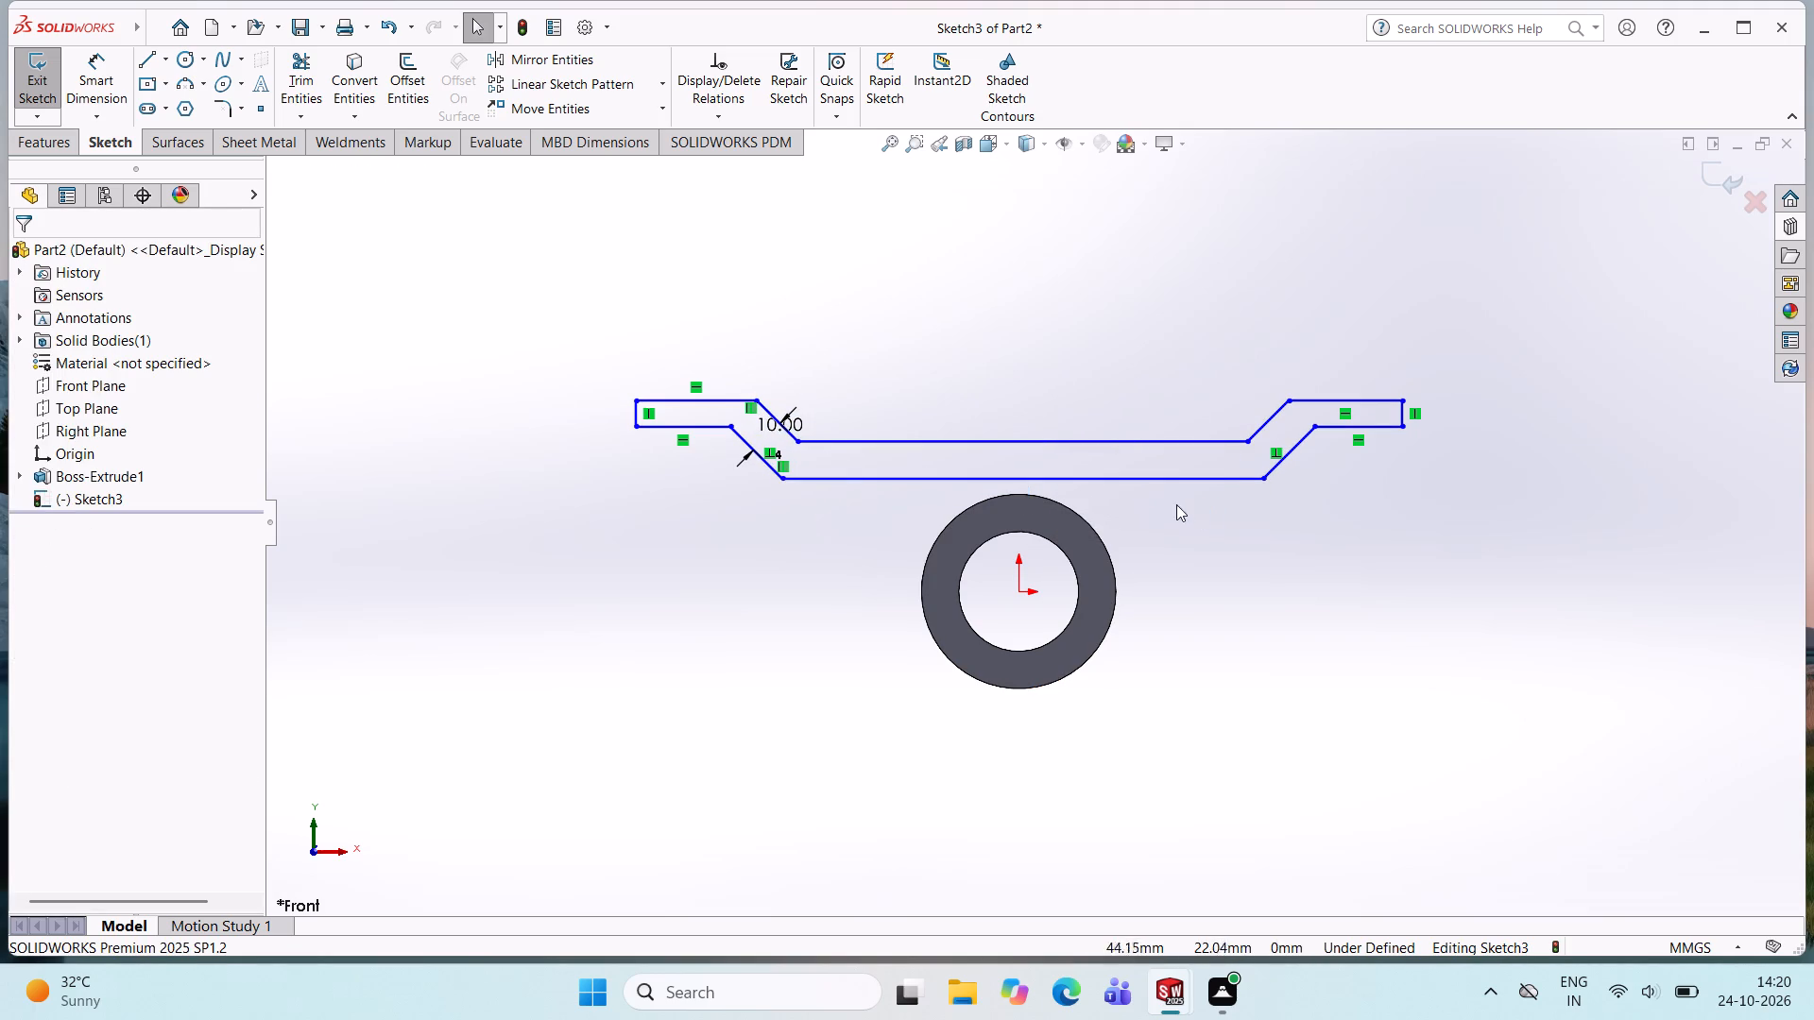
{"action": "left_click_drag", "start_coordinate": [1126, 479], "coordinate": [928, 492]}
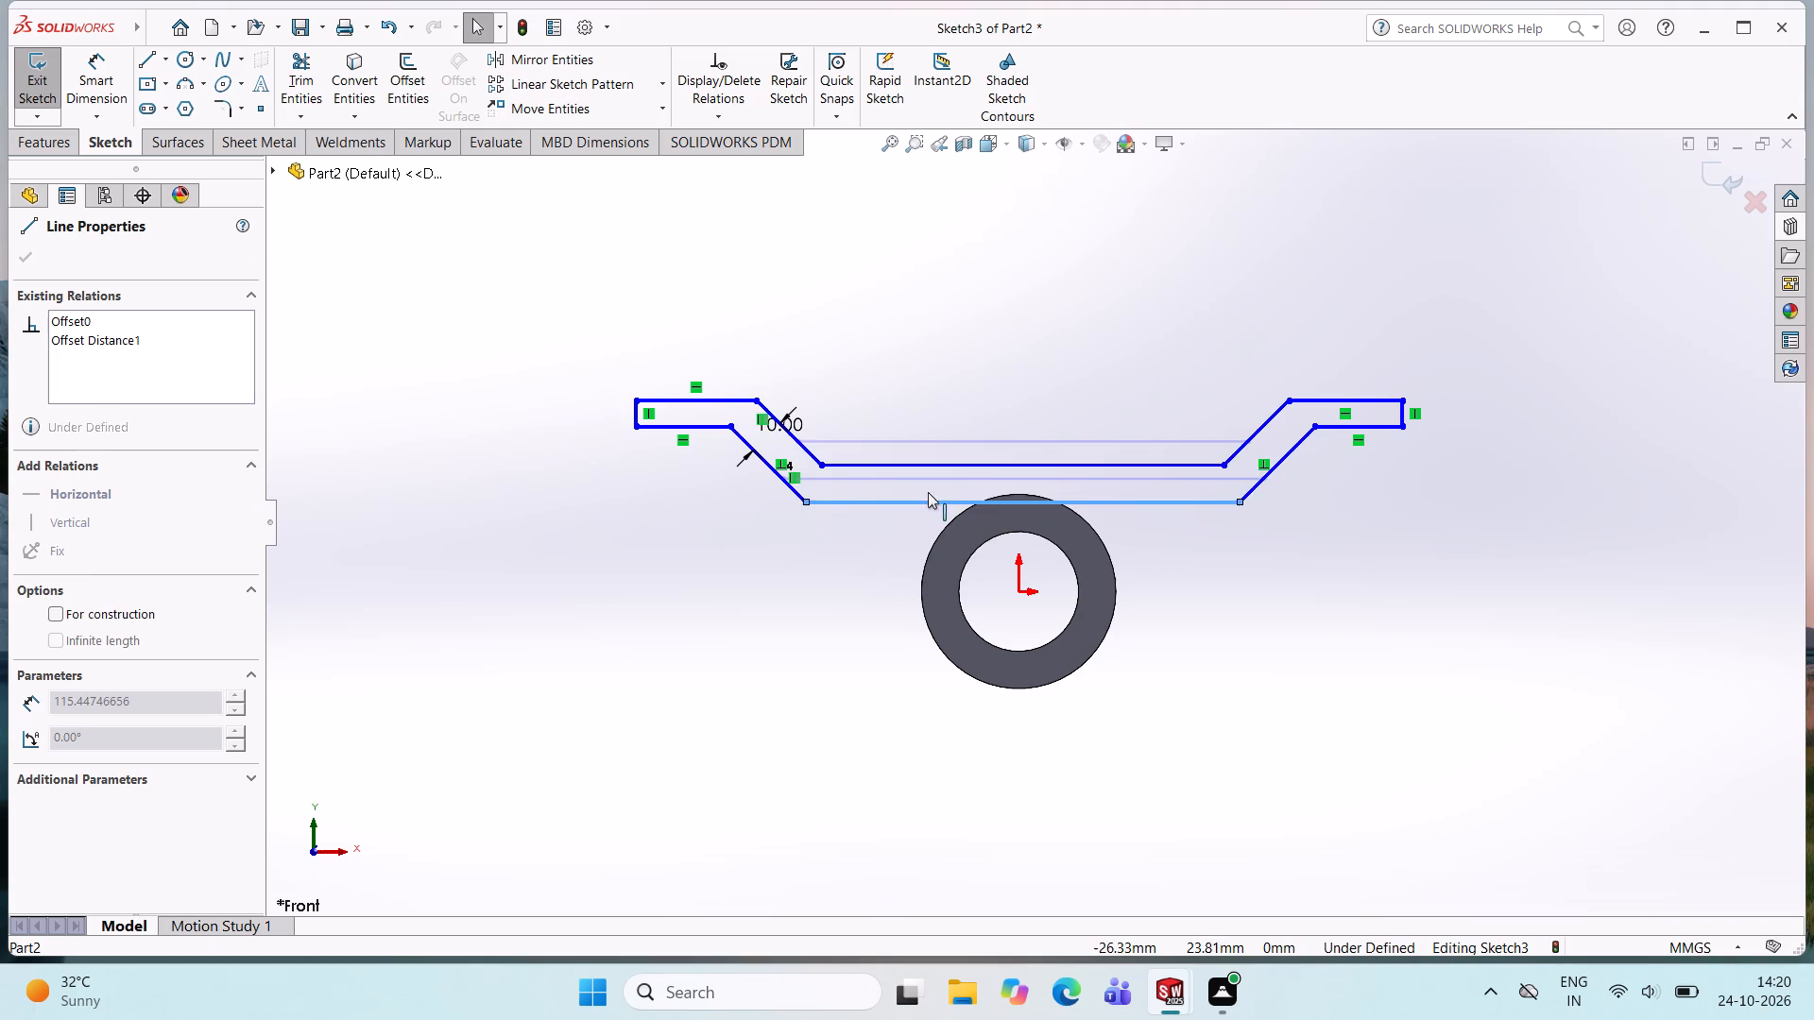
{"action": "left_click_drag", "start_coordinate": [928, 492], "coordinate": [1001, 482]}
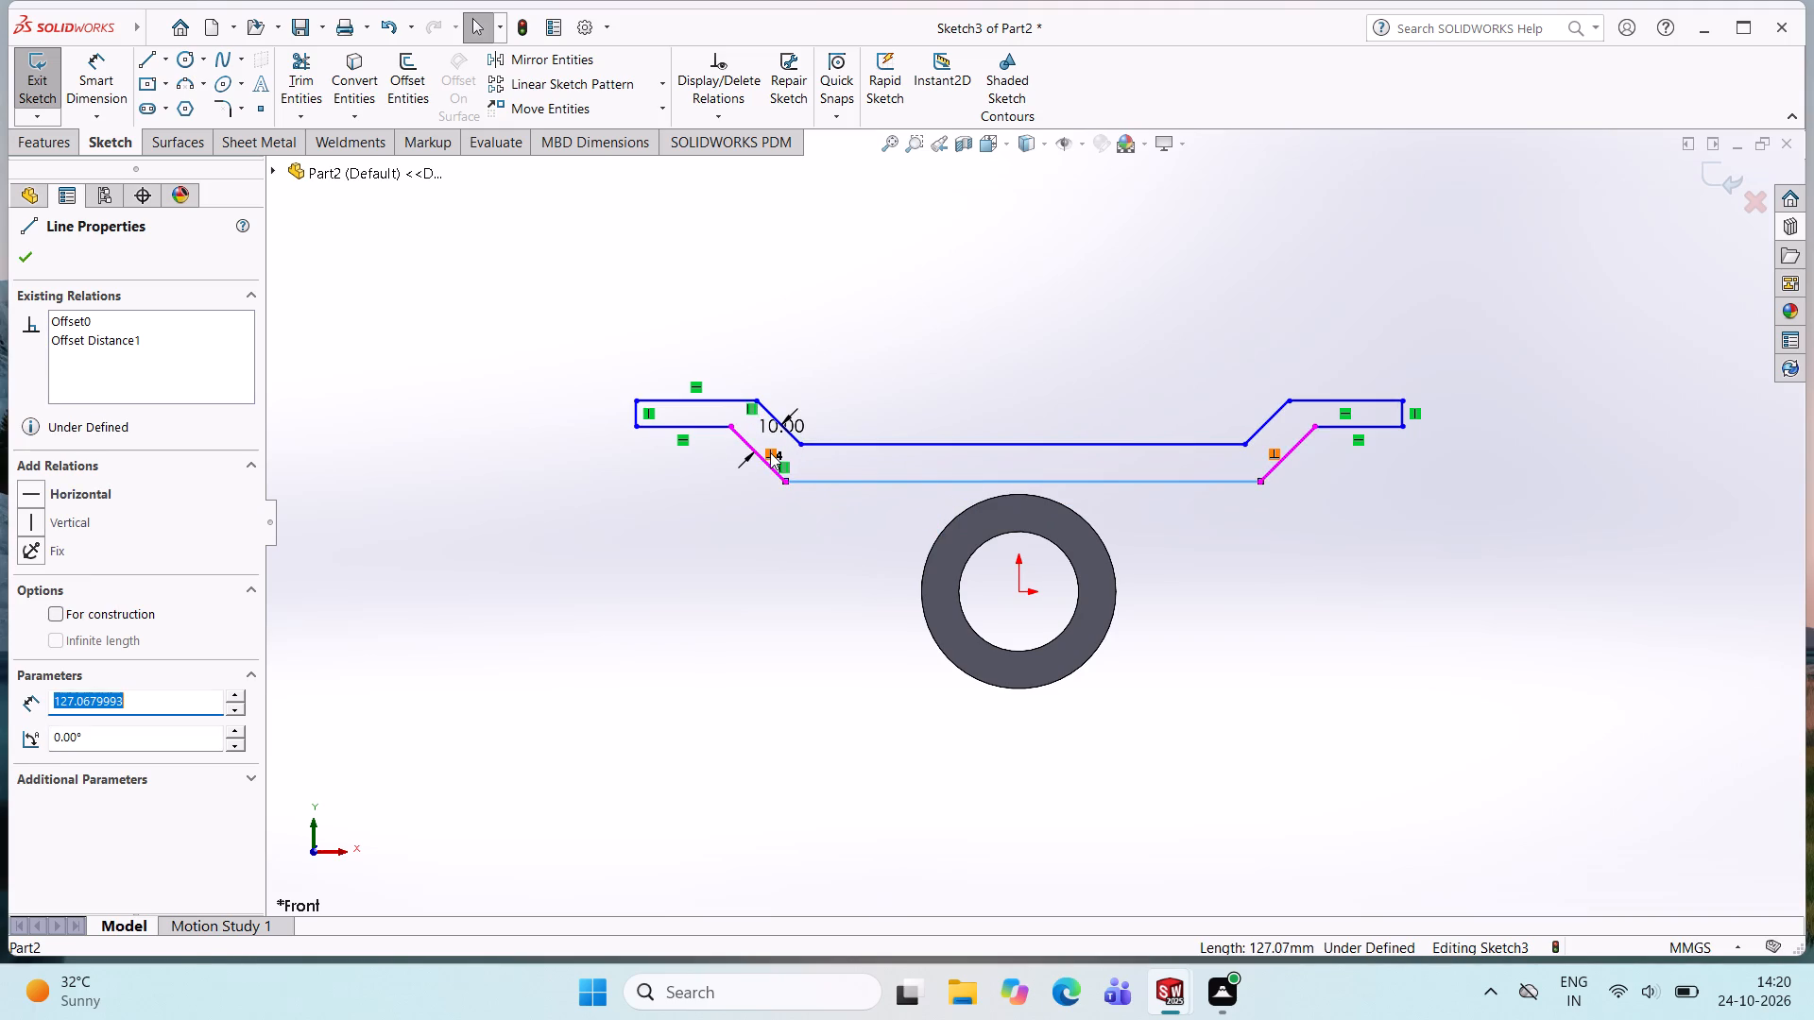
Delete the perpendicular relation between the two lower slopes and the offset relation between the chains.
{"action": "left_click", "coordinate": [770, 454]}
{"action": "key", "text": "Delete"}
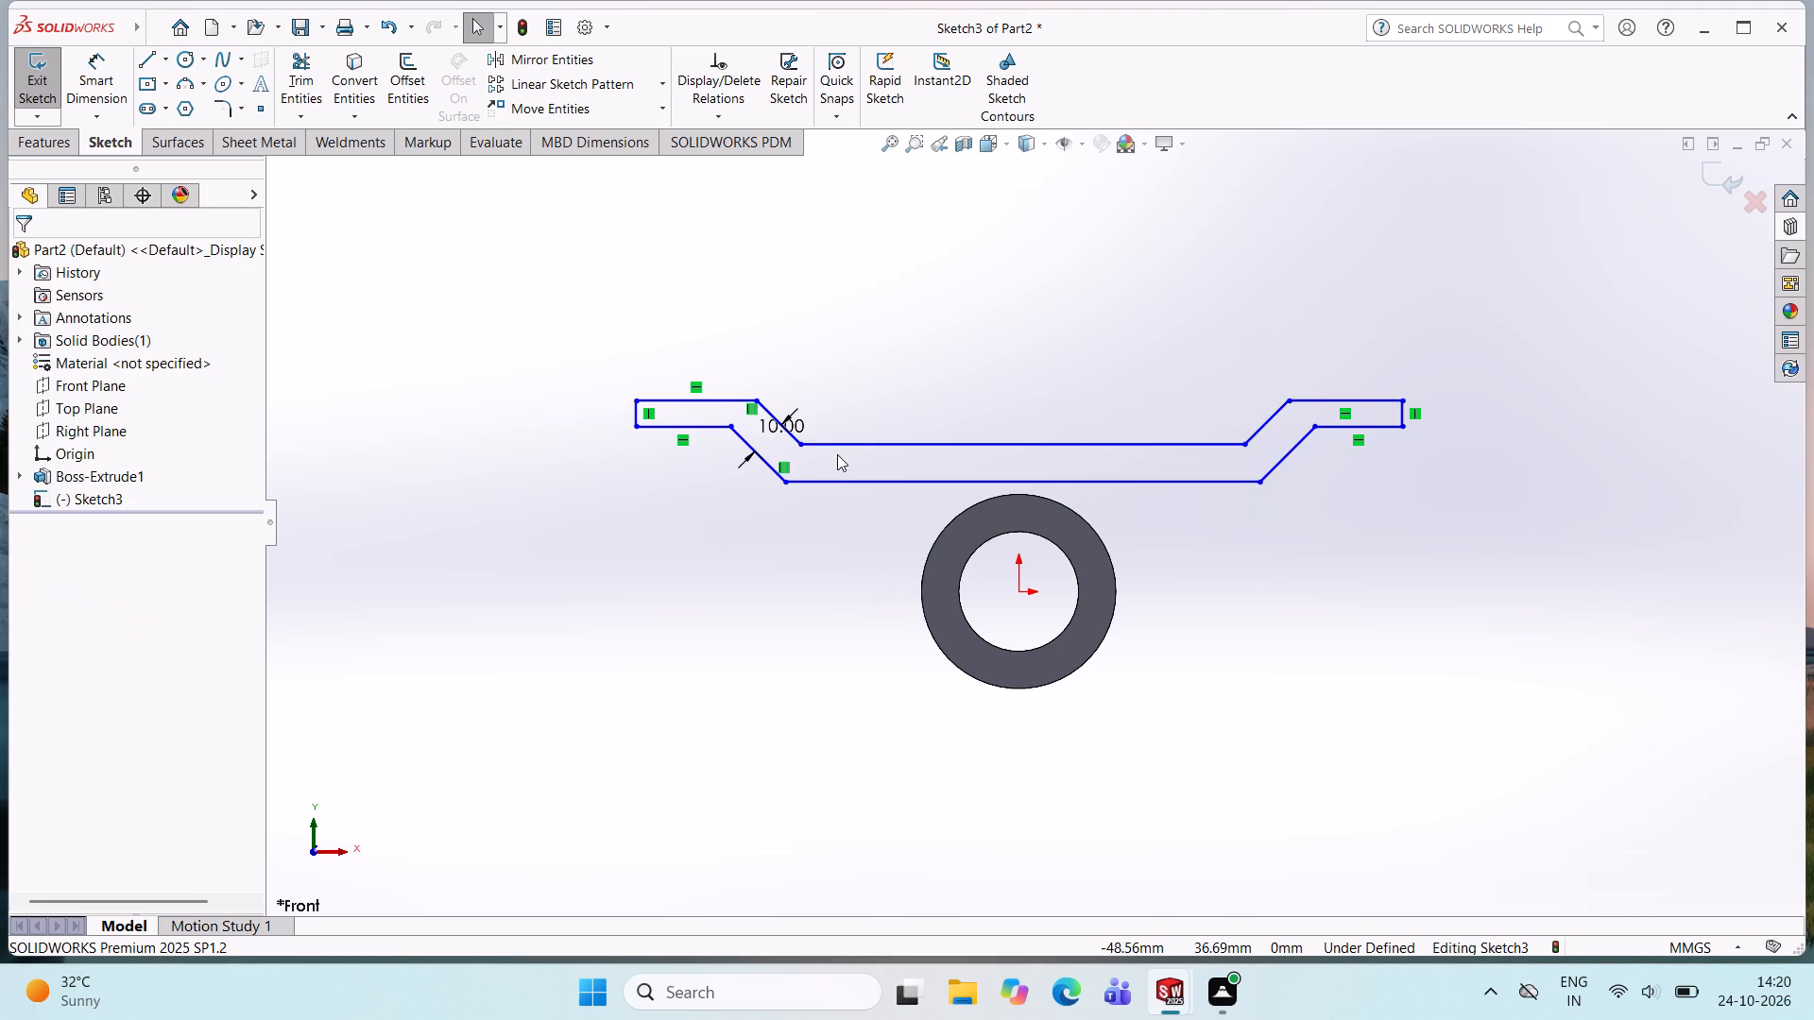
{"action": "left_click", "coordinate": [749, 409]}
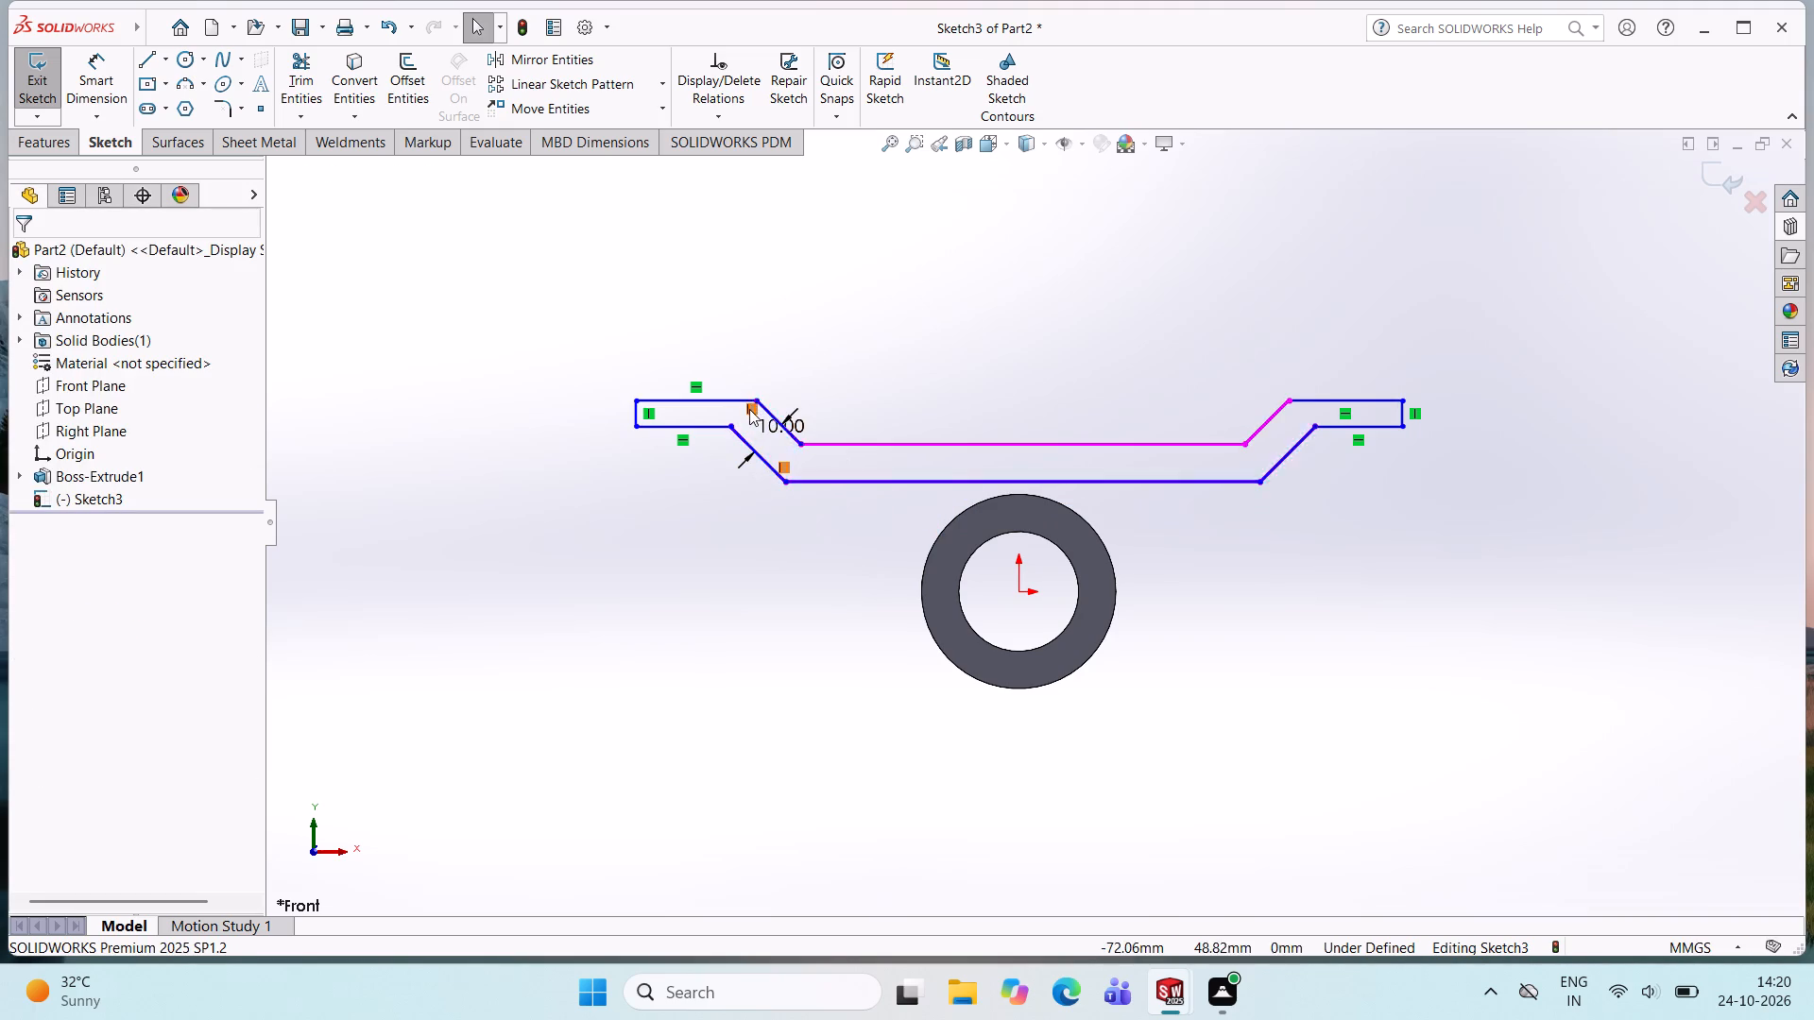
{"action": "key", "text": "Delete"}
Delete the two horizontal relations and the vertical relation on the short lines at the profile's left end.
{"action": "left_click", "coordinate": [696, 388]}
{"action": "key", "text": "Delete"}
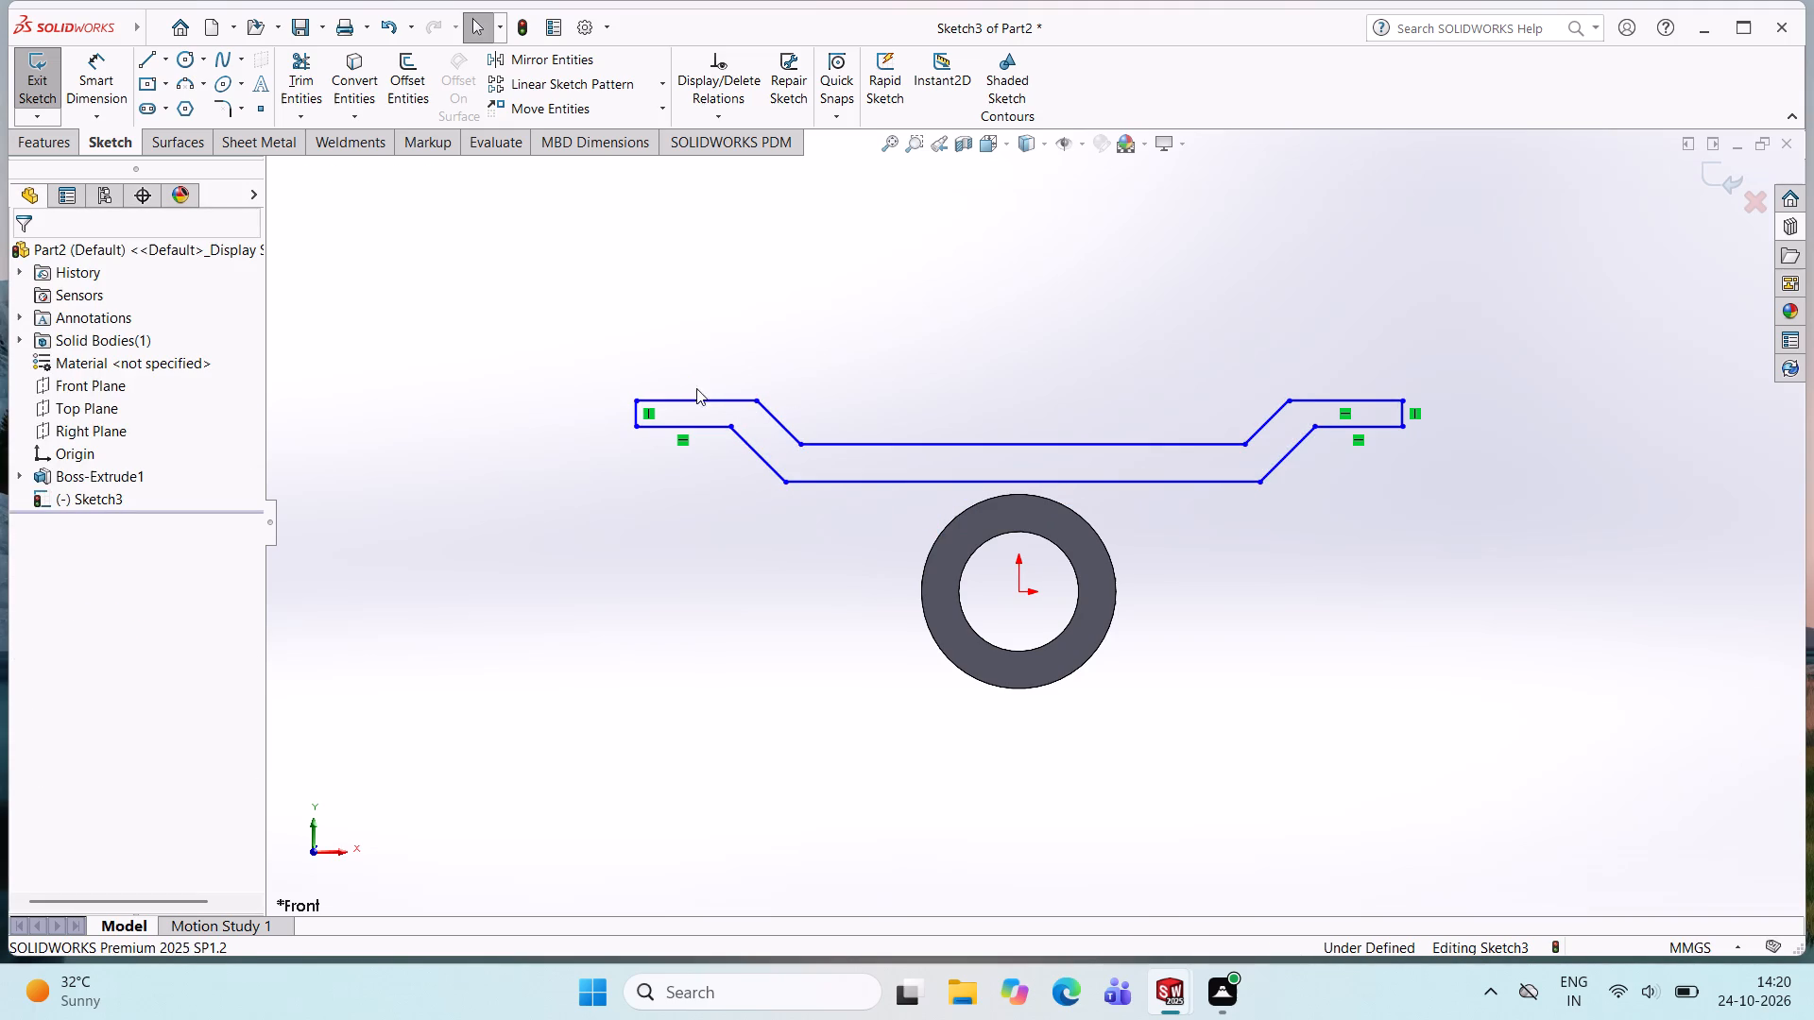
{"action": "left_click", "coordinate": [682, 441]}
{"action": "key", "text": "Delete"}
{"action": "left_click", "coordinate": [652, 416]}
{"action": "key", "text": "Delete"}
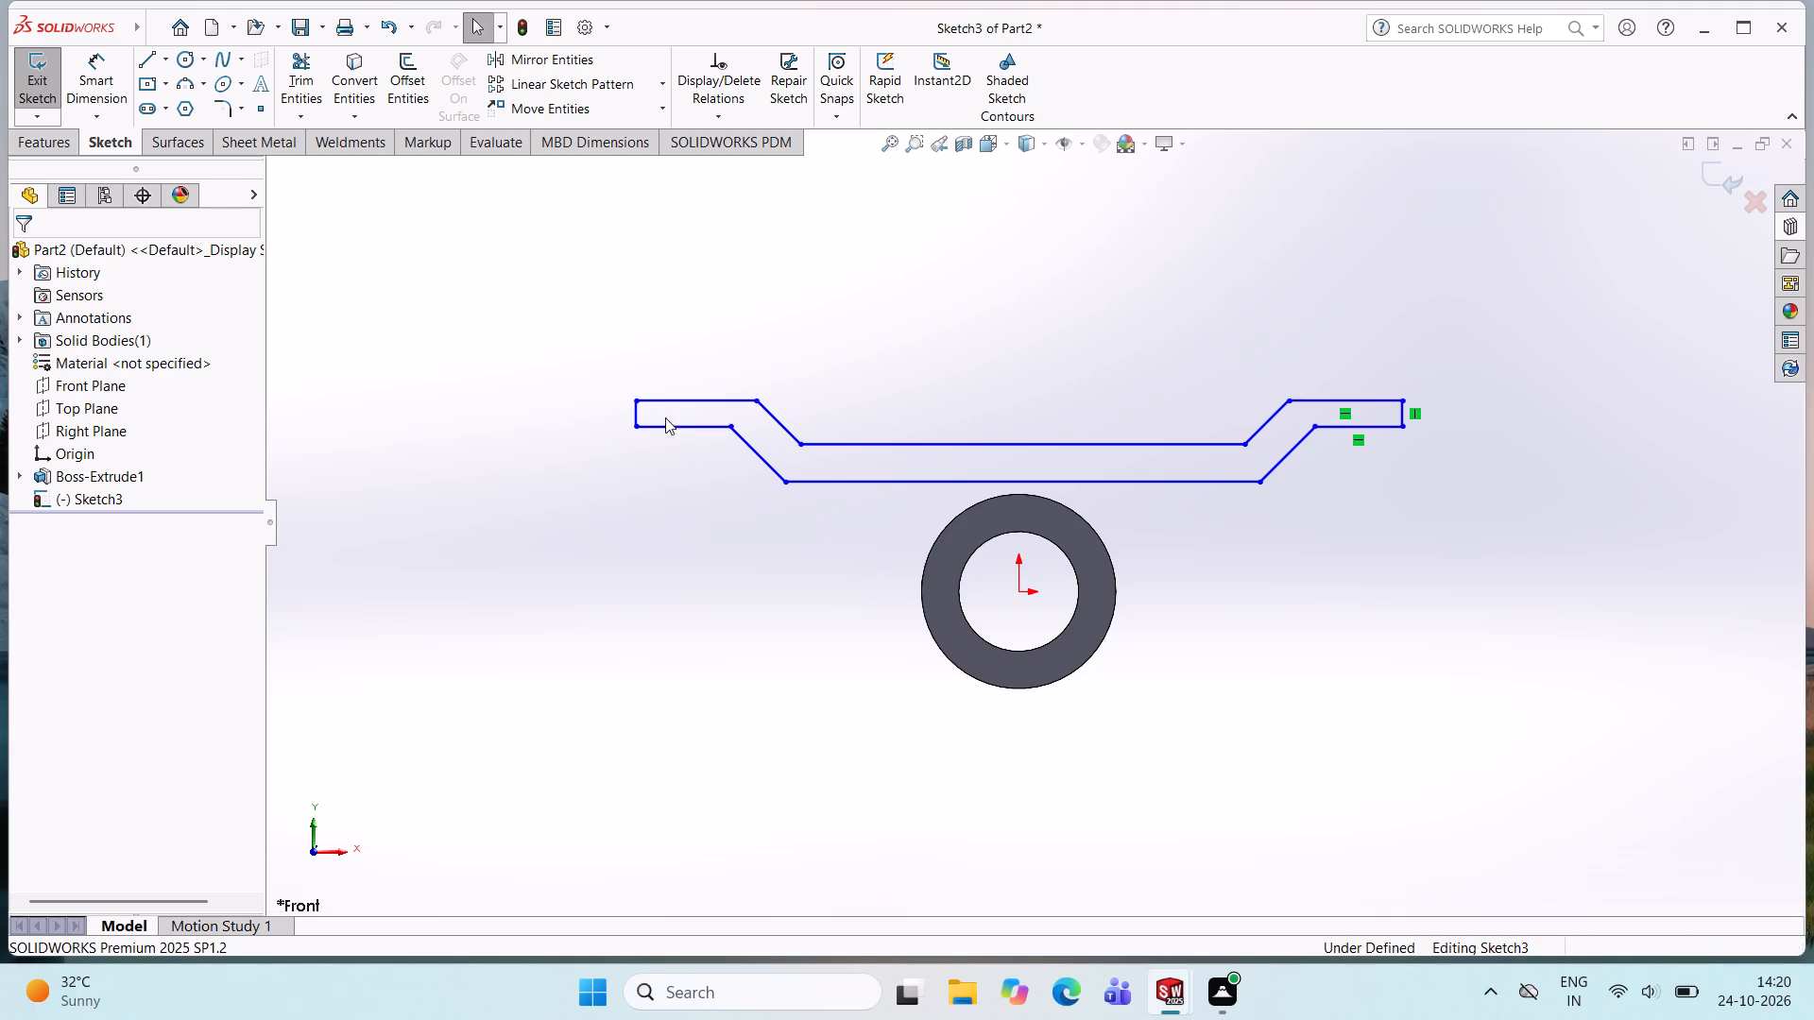
Move the left lower slope out and back, and raise the long lower line slightly to about 129 mm long.
{"action": "left_click_drag", "start_coordinate": [744, 443], "coordinate": [737, 460]}
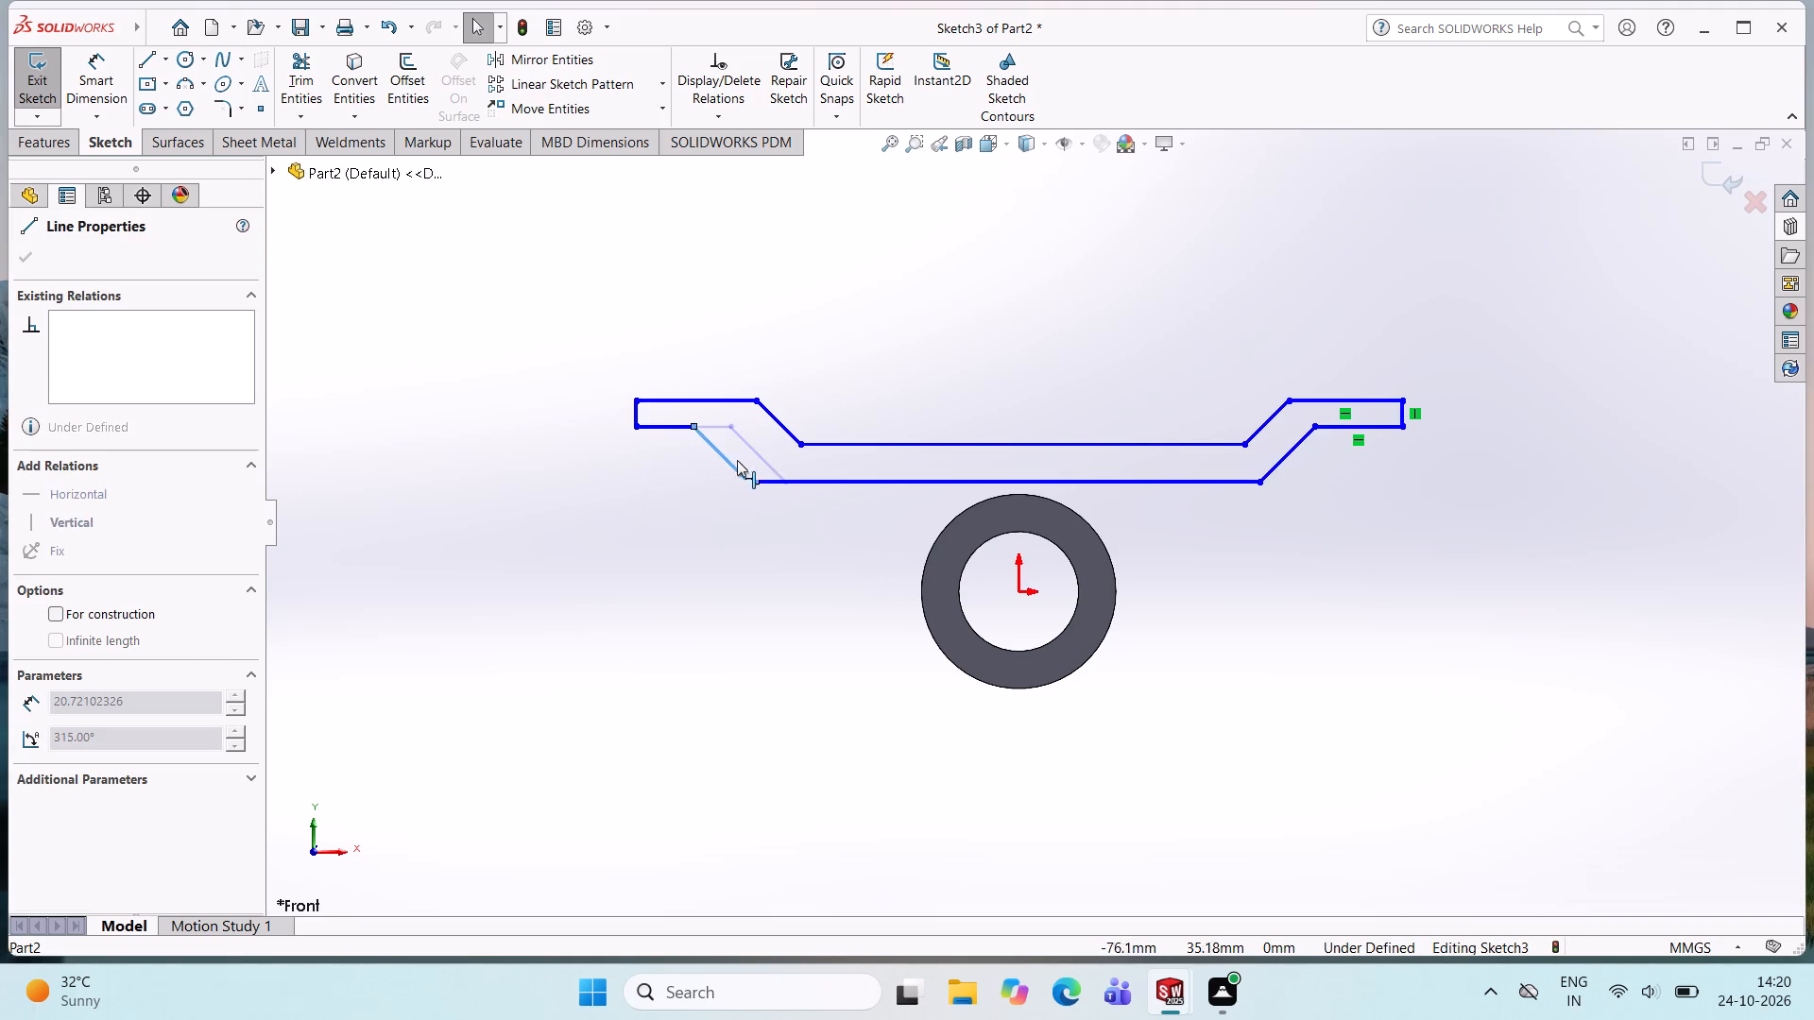
{"action": "left_click_drag", "start_coordinate": [737, 460], "coordinate": [760, 454]}
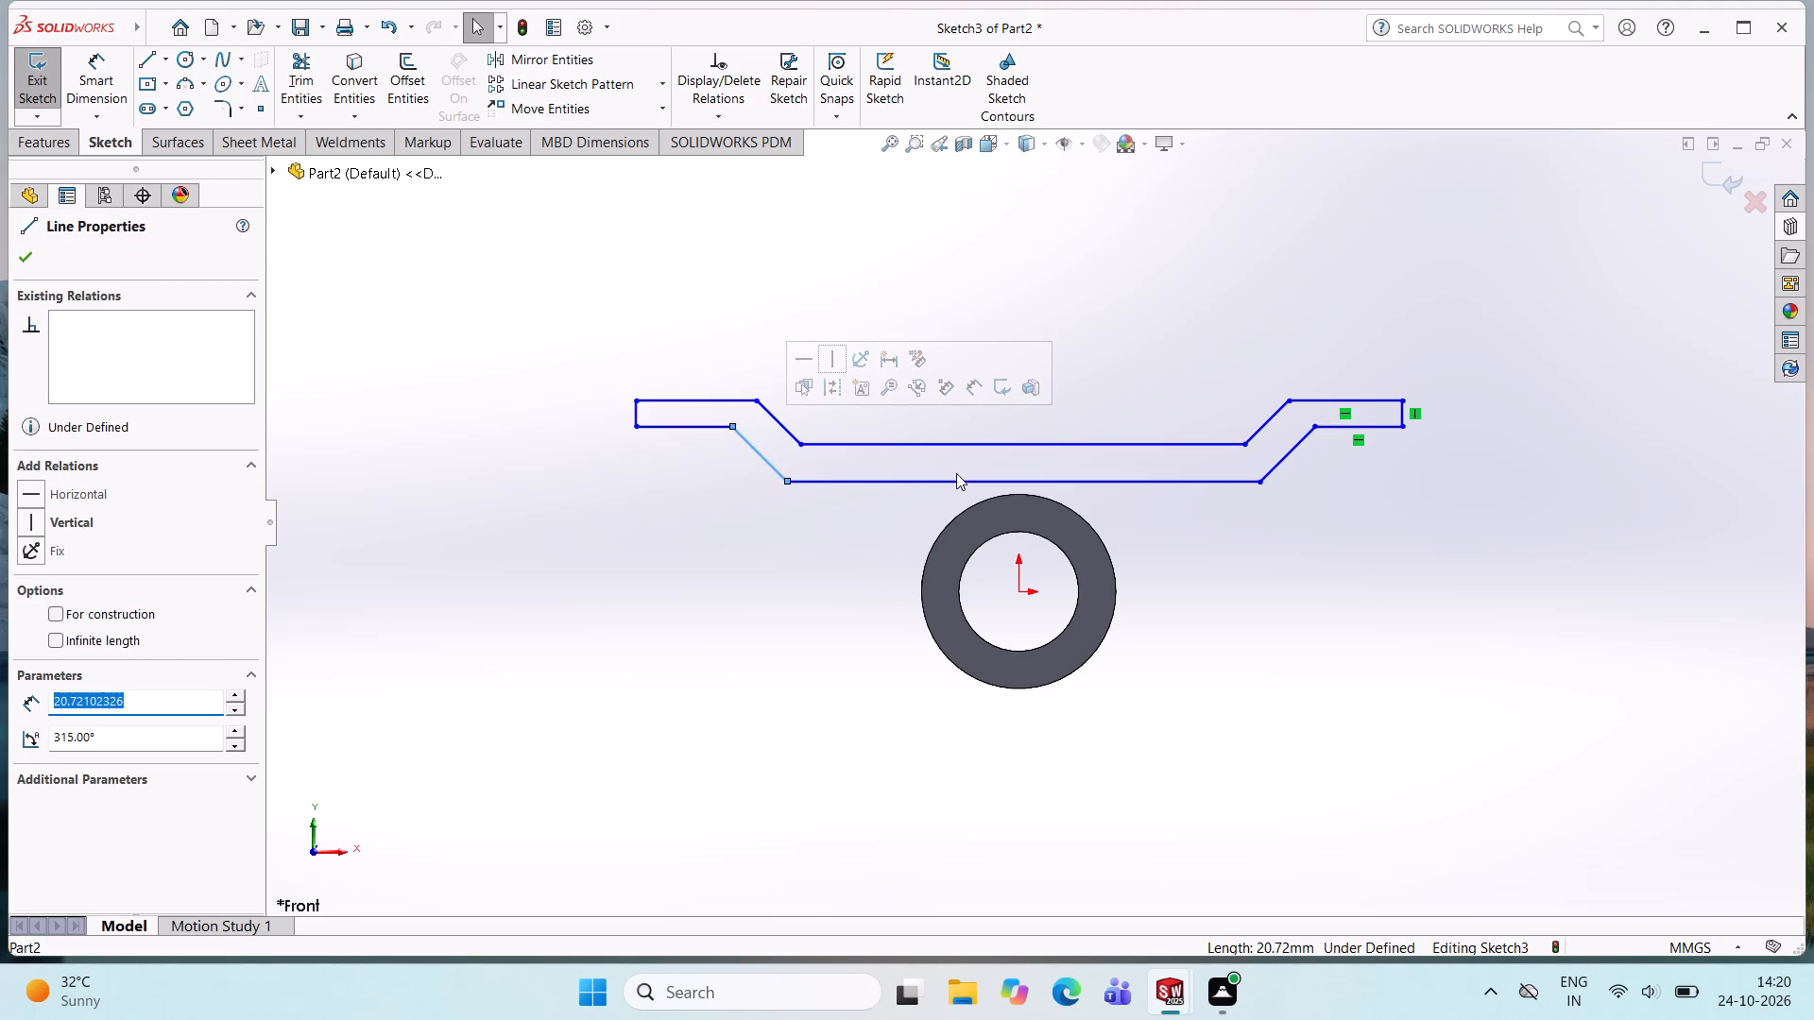
{"action": "left_click_drag", "start_coordinate": [966, 479], "coordinate": [875, 477]}
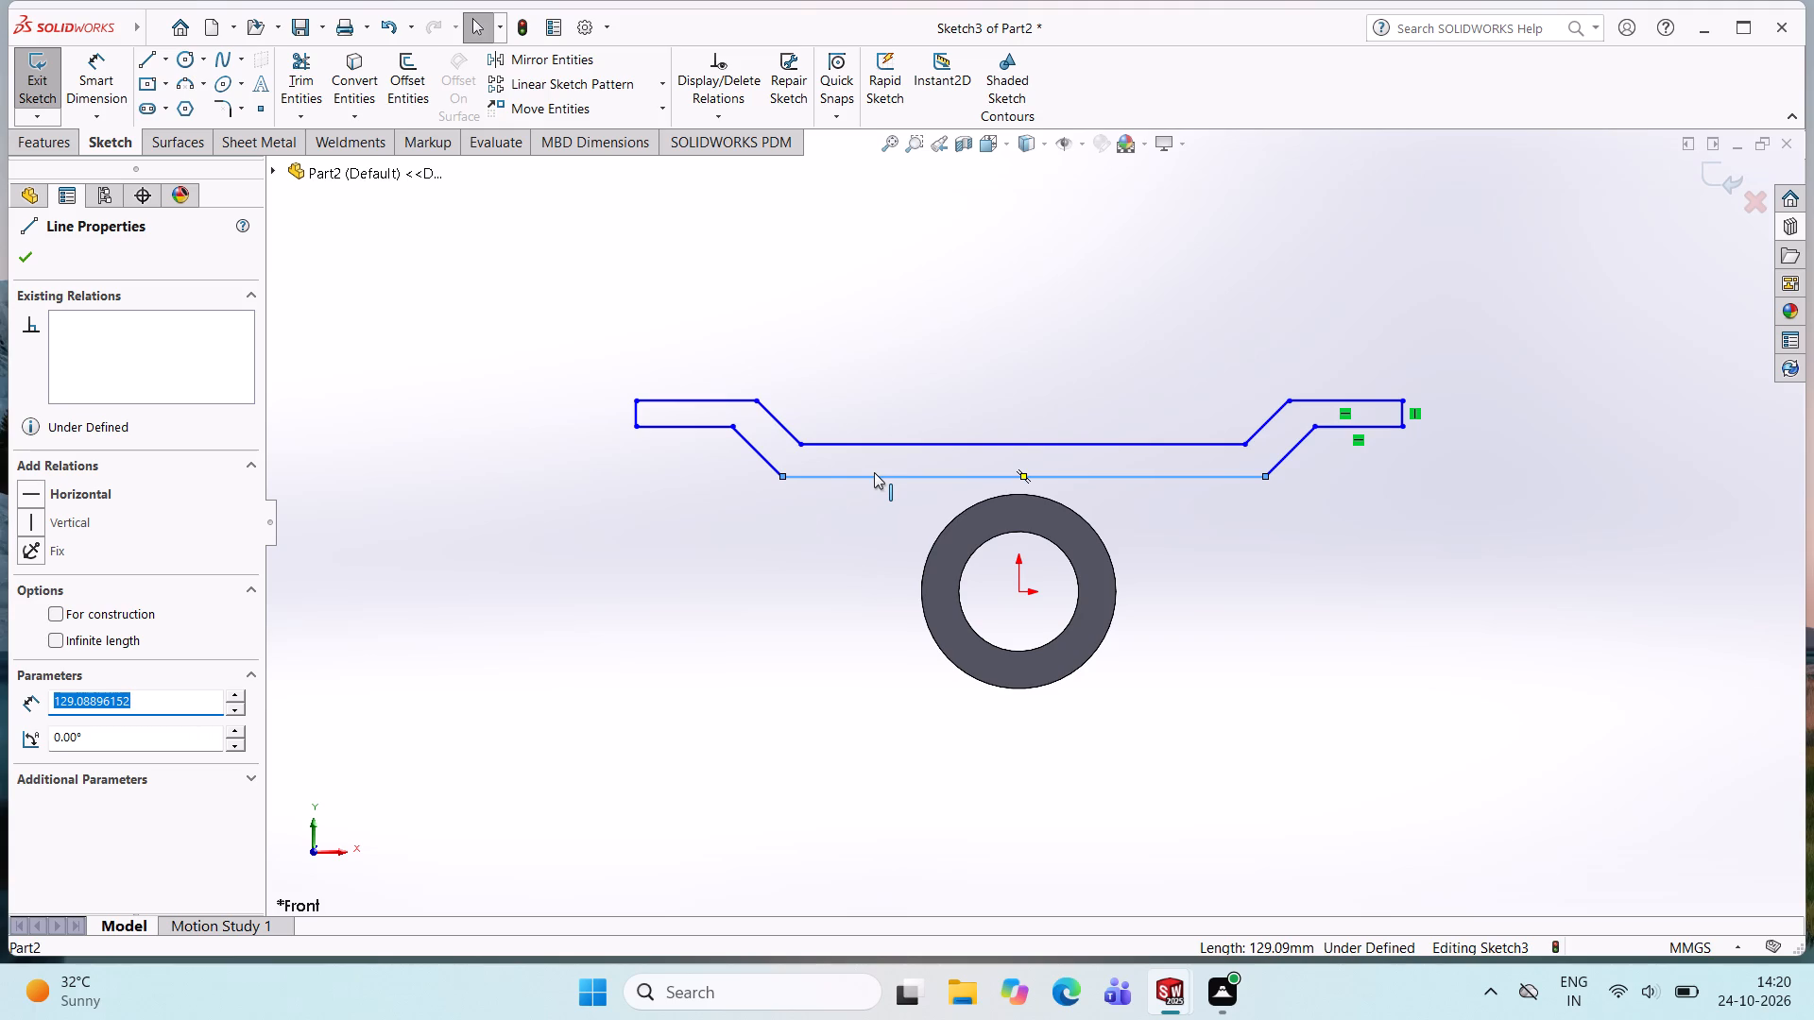
{"action": "key", "text": "grave"}
{"action": "key", "text": "Escape"}
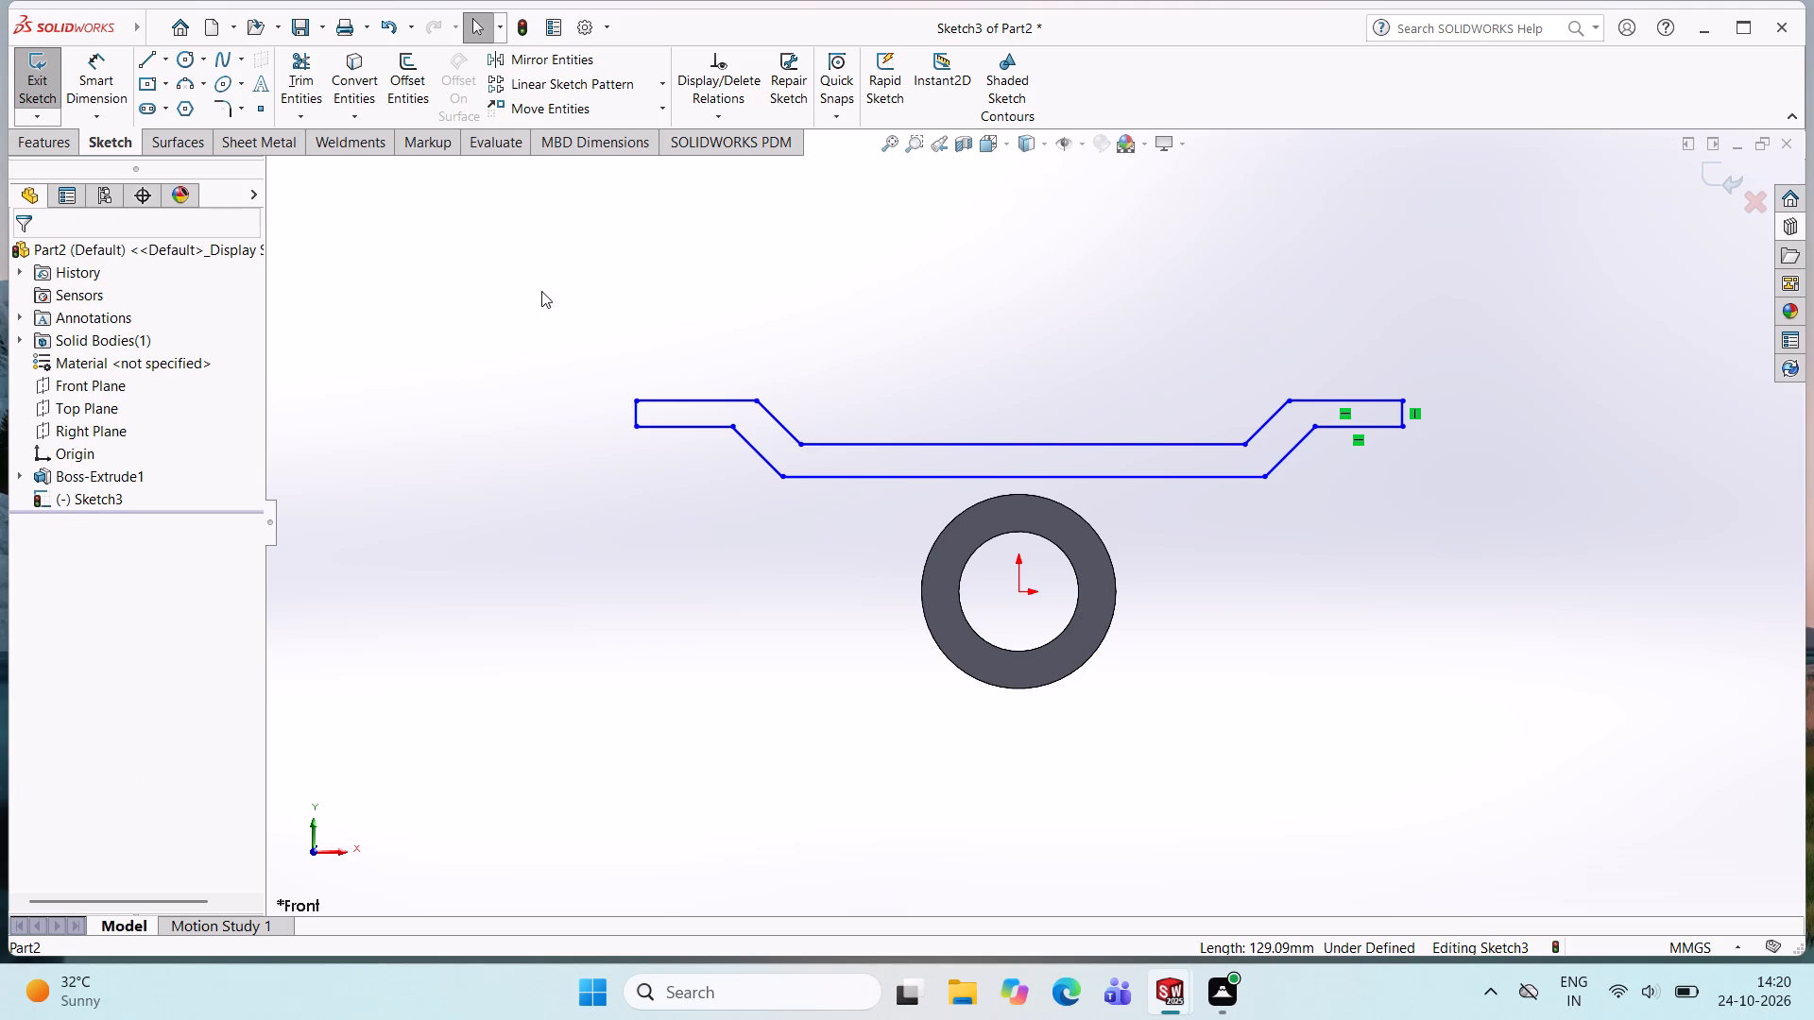
Delete all lines of the stepped profile above the ring from the sketch.
{"action": "left_click_drag", "start_coordinate": [547, 312], "coordinate": [1445, 481]}
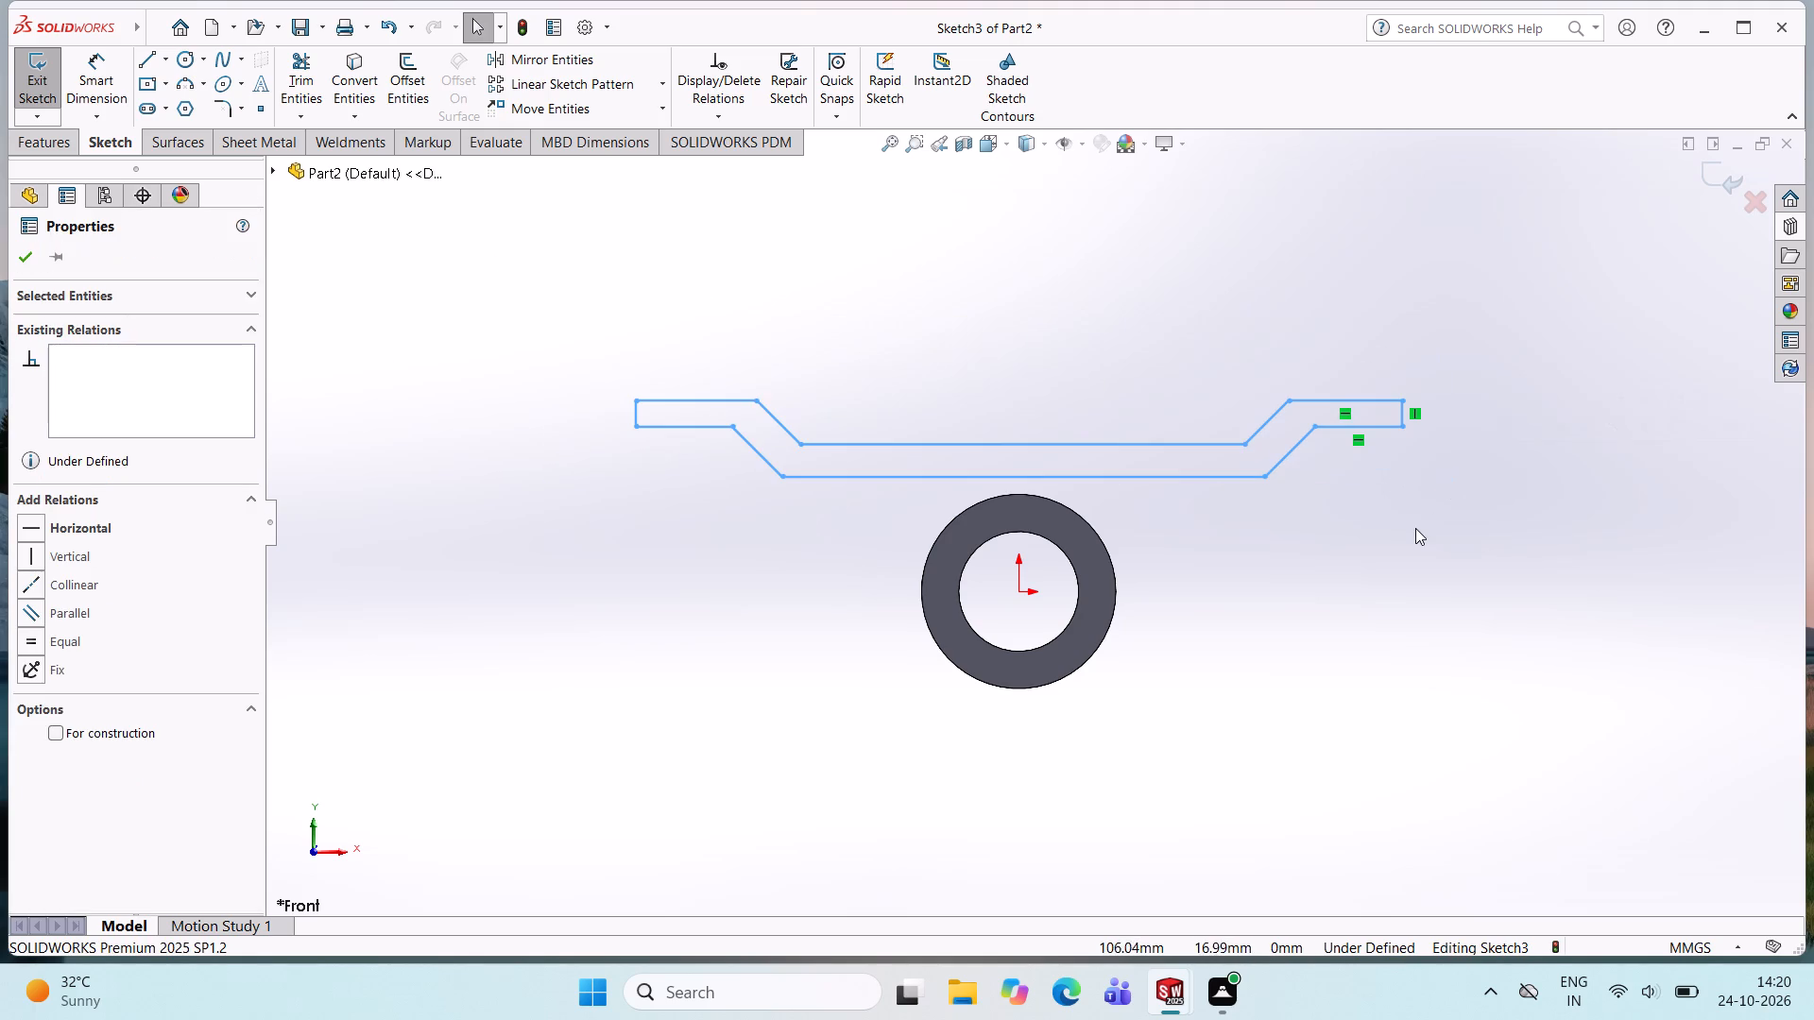
{"action": "key", "text": "Delete"}
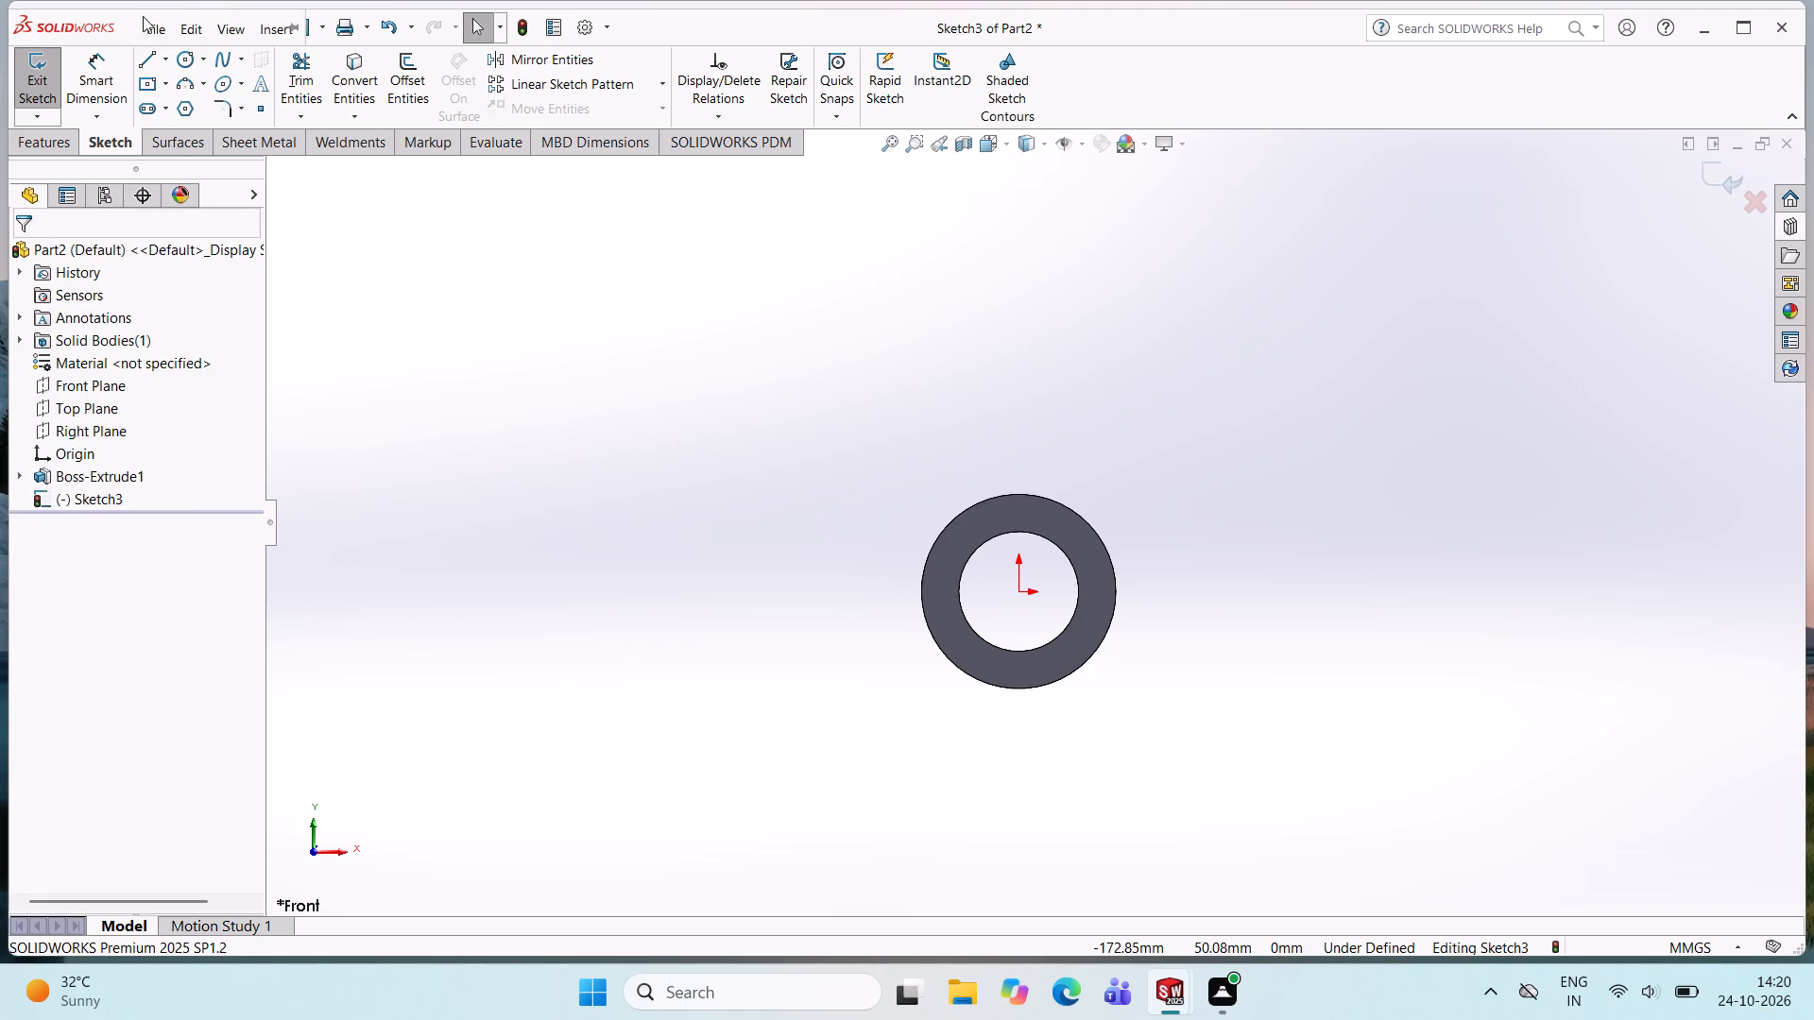
{"action": "left_click", "coordinate": [725, 326]}
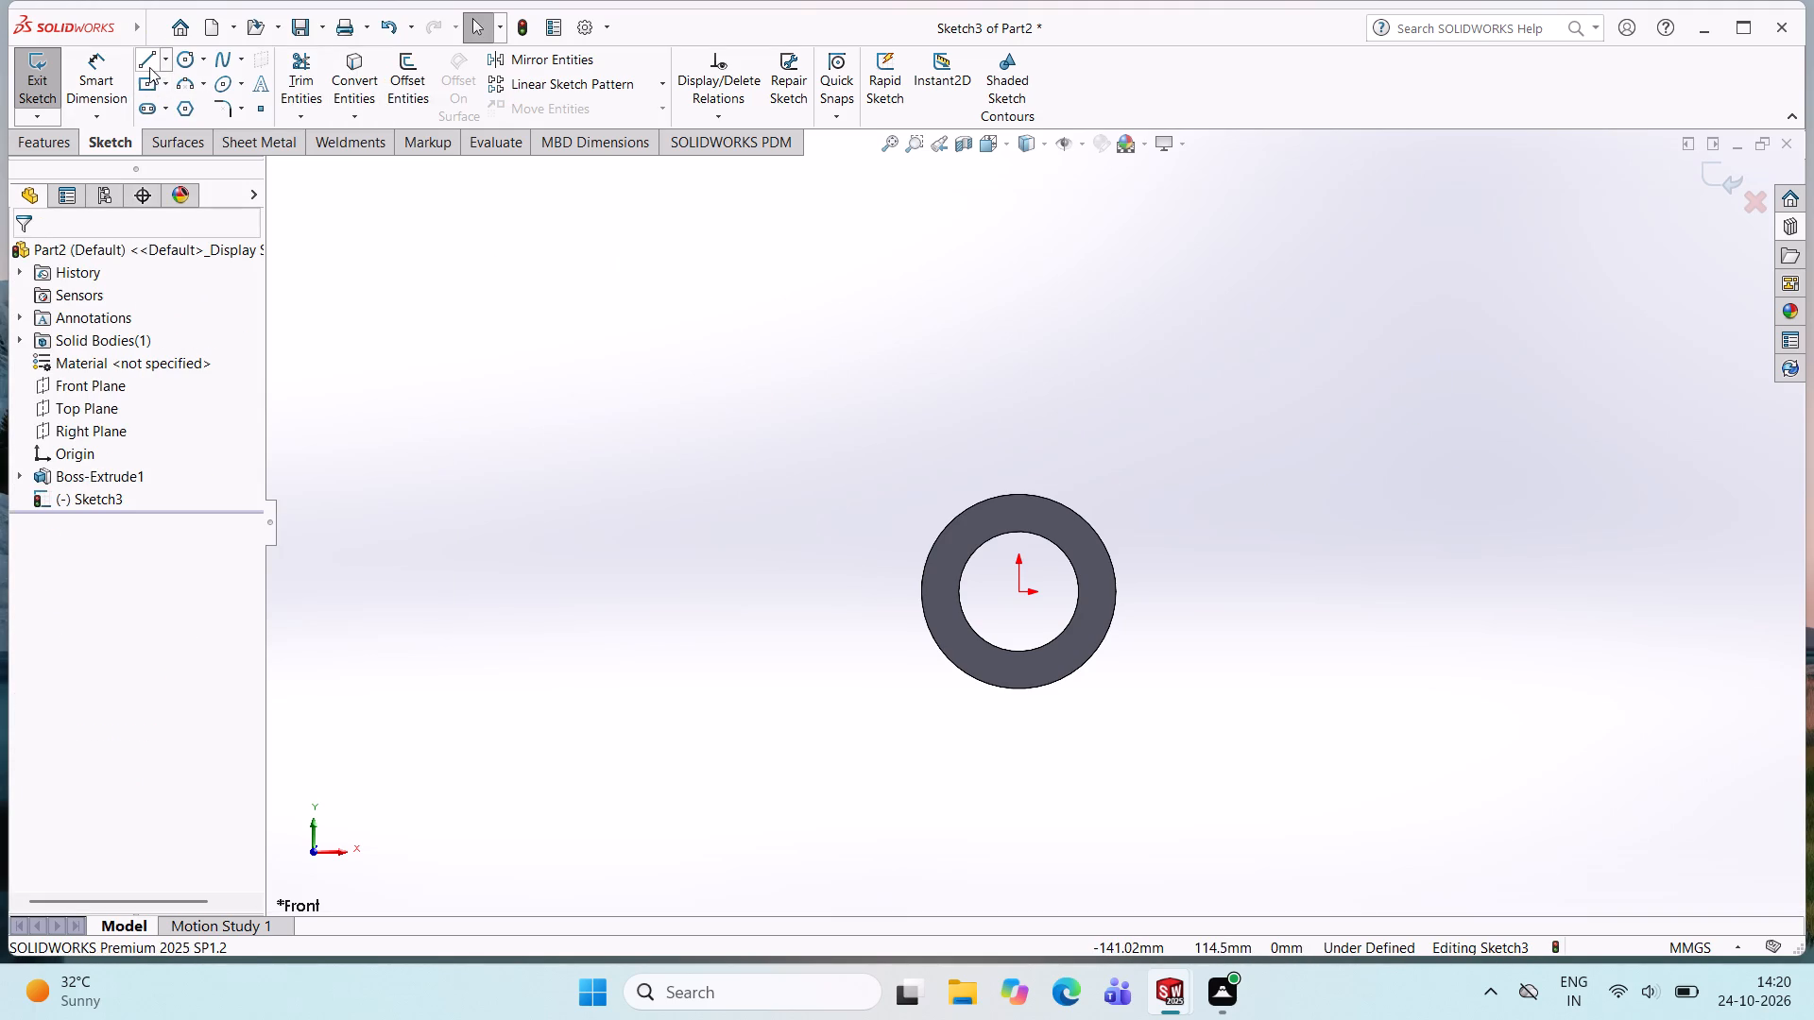
Sketch an open five-line stepped chain above the ring, about 204 mm overall, with horizontal ends, two slopes about 14 mm long and a lower horizontal middle.
{"action": "left_click", "coordinate": [147, 65]}
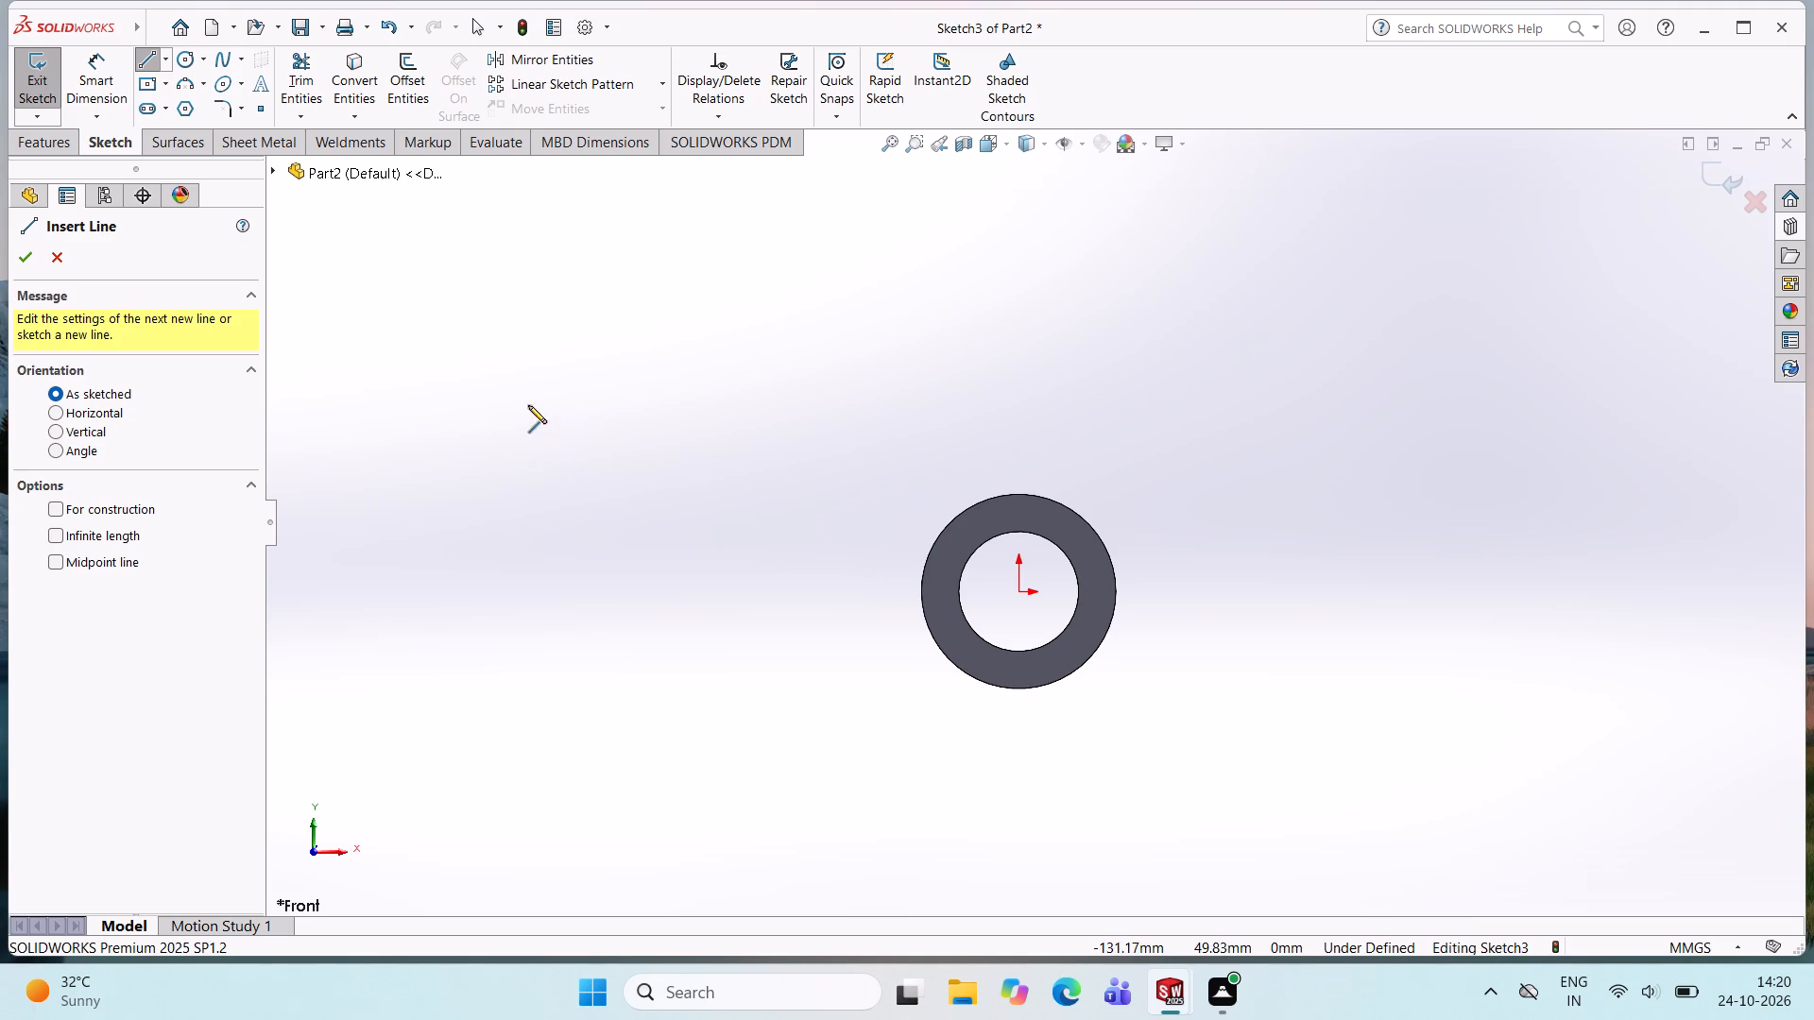
{"action": "left_click", "coordinate": [495, 407]}
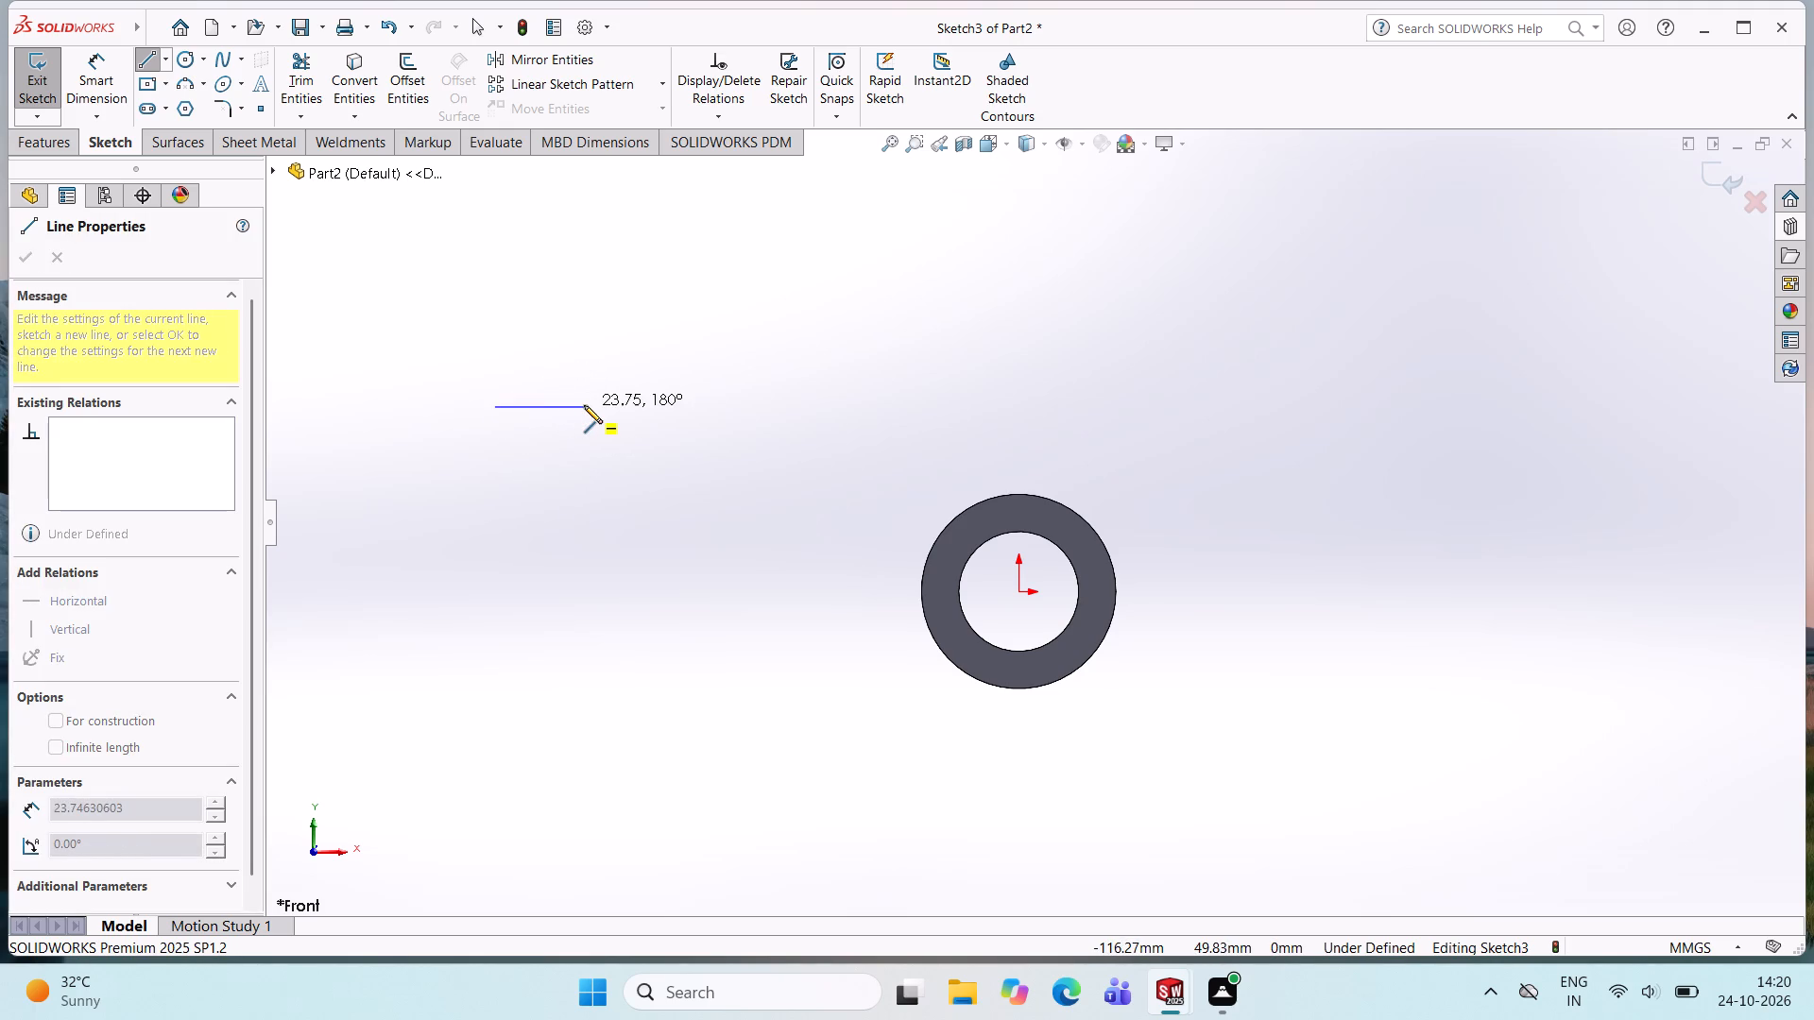
{"action": "left_click", "coordinate": [560, 408]}
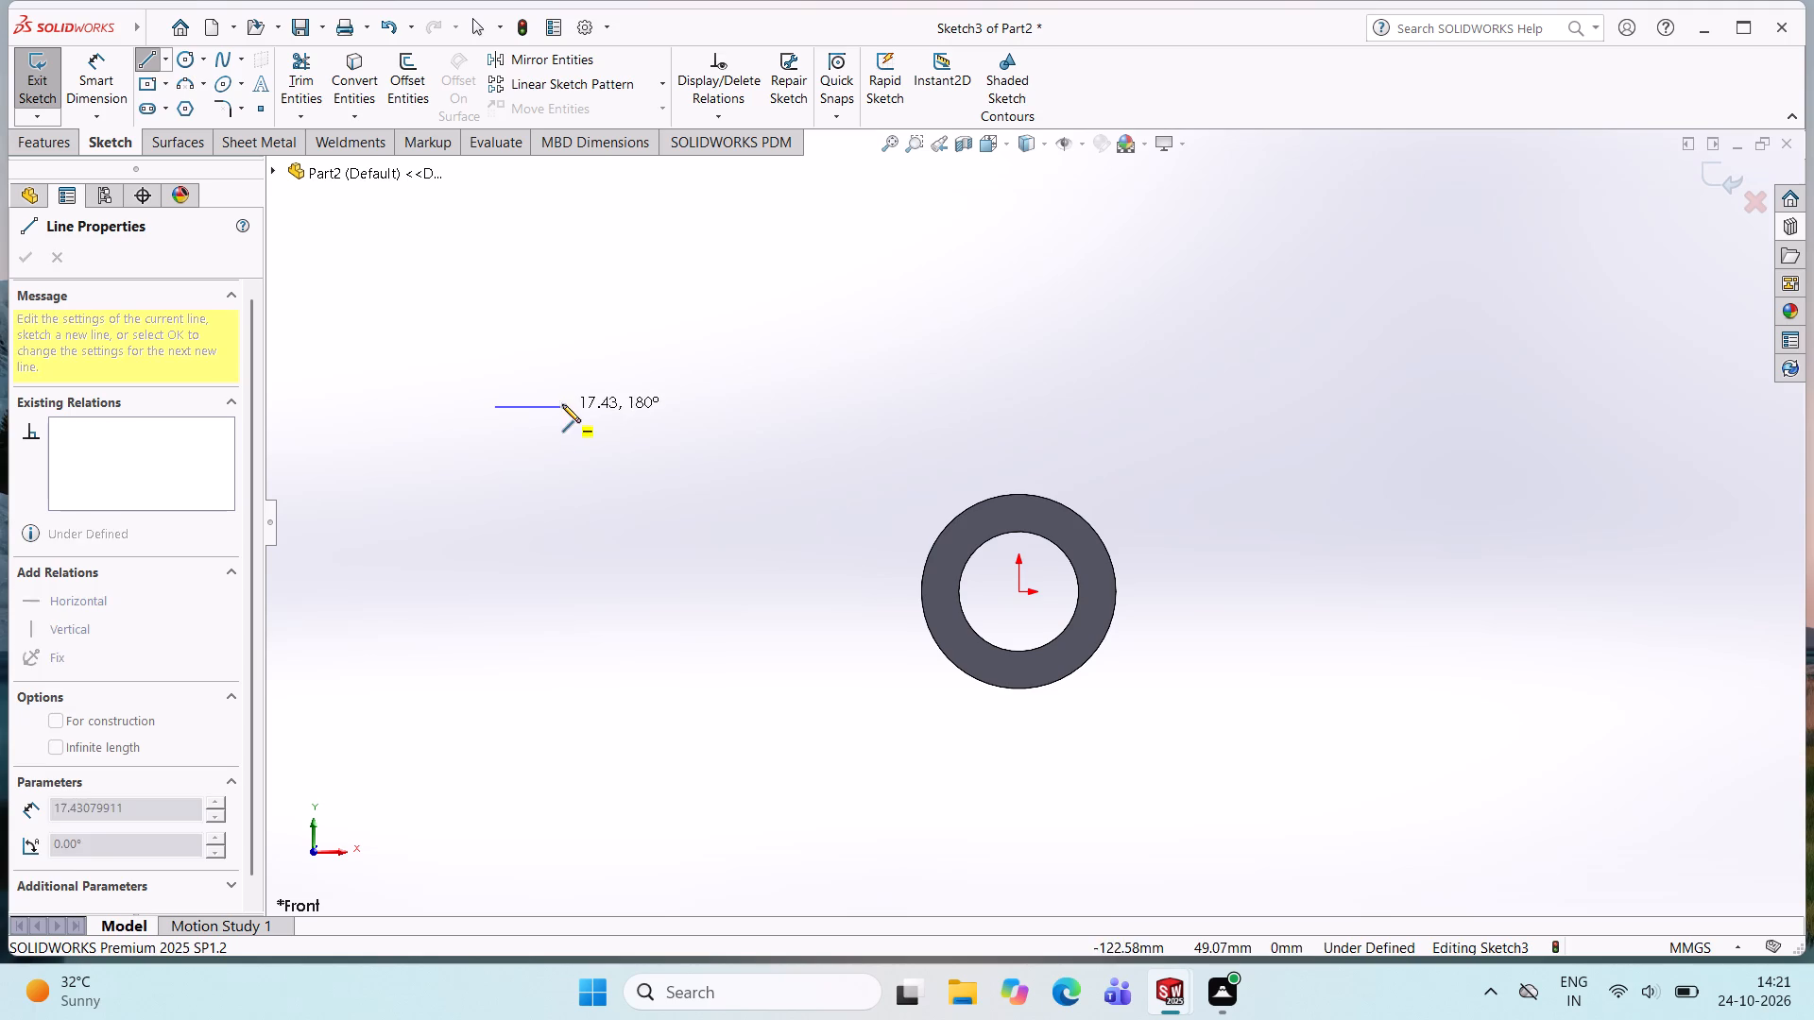
{"action": "left_click", "coordinate": [590, 449]}
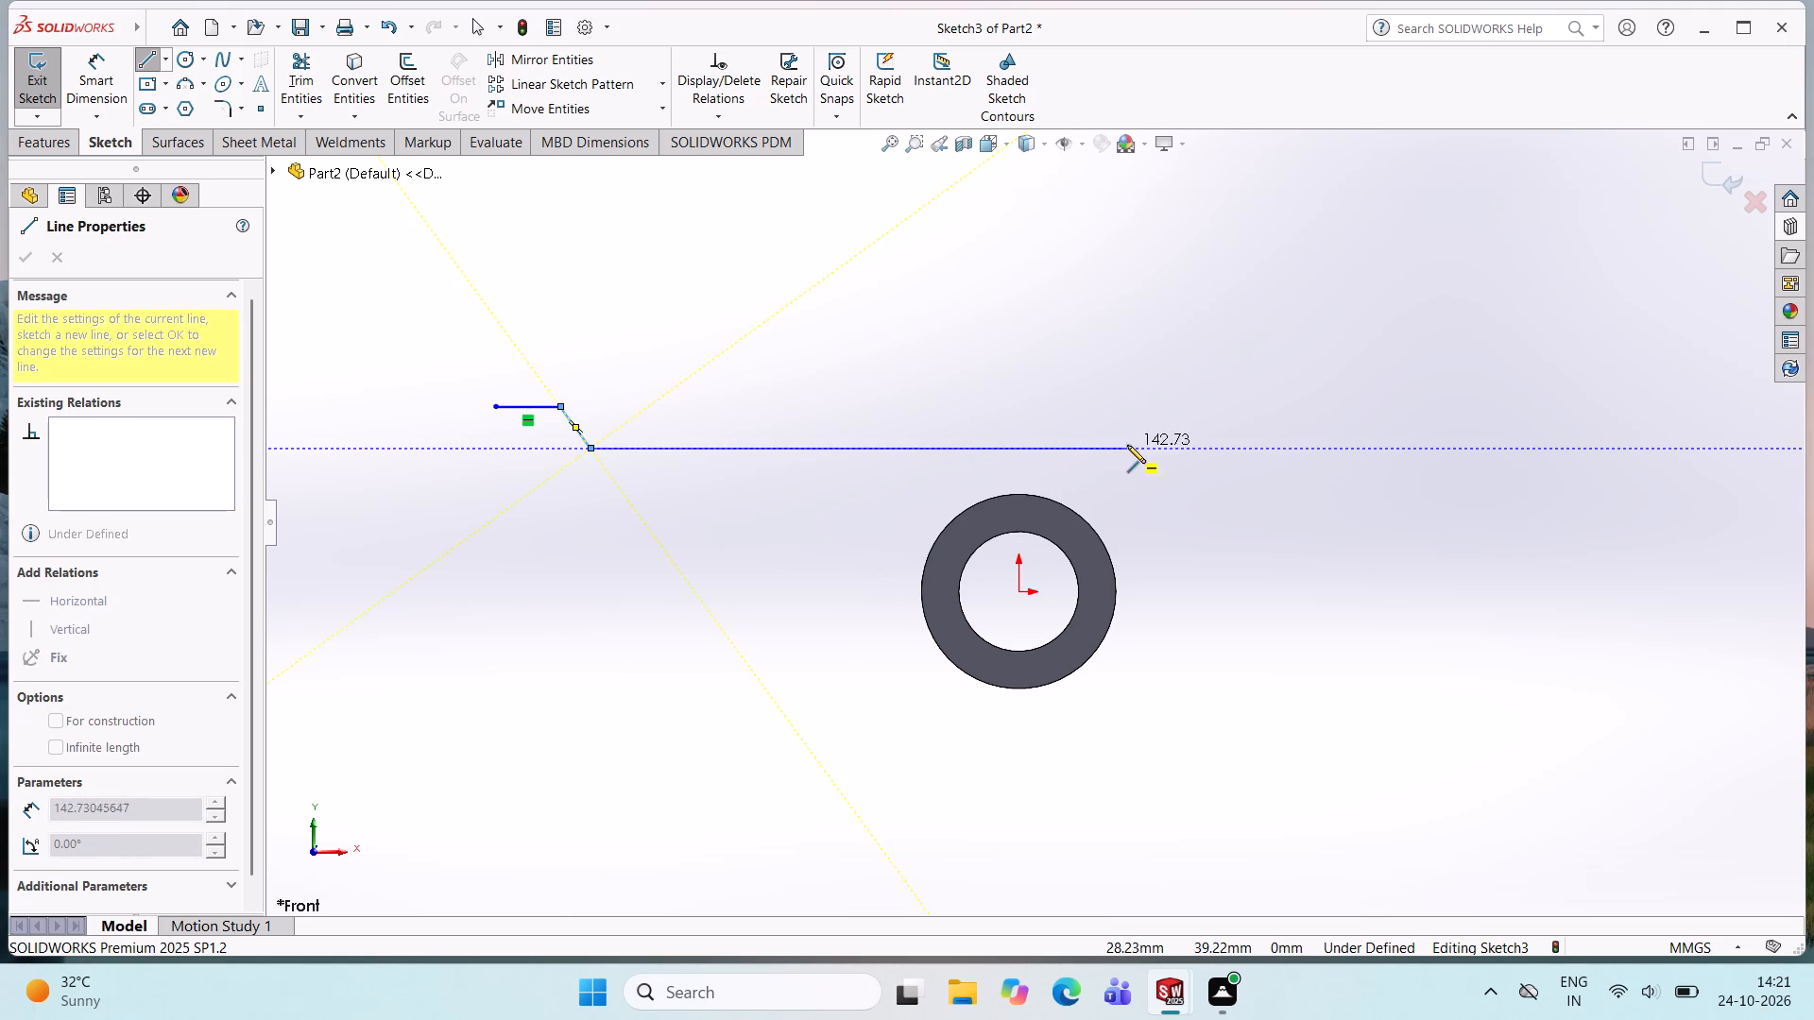
{"action": "left_click", "coordinate": [1153, 450]}
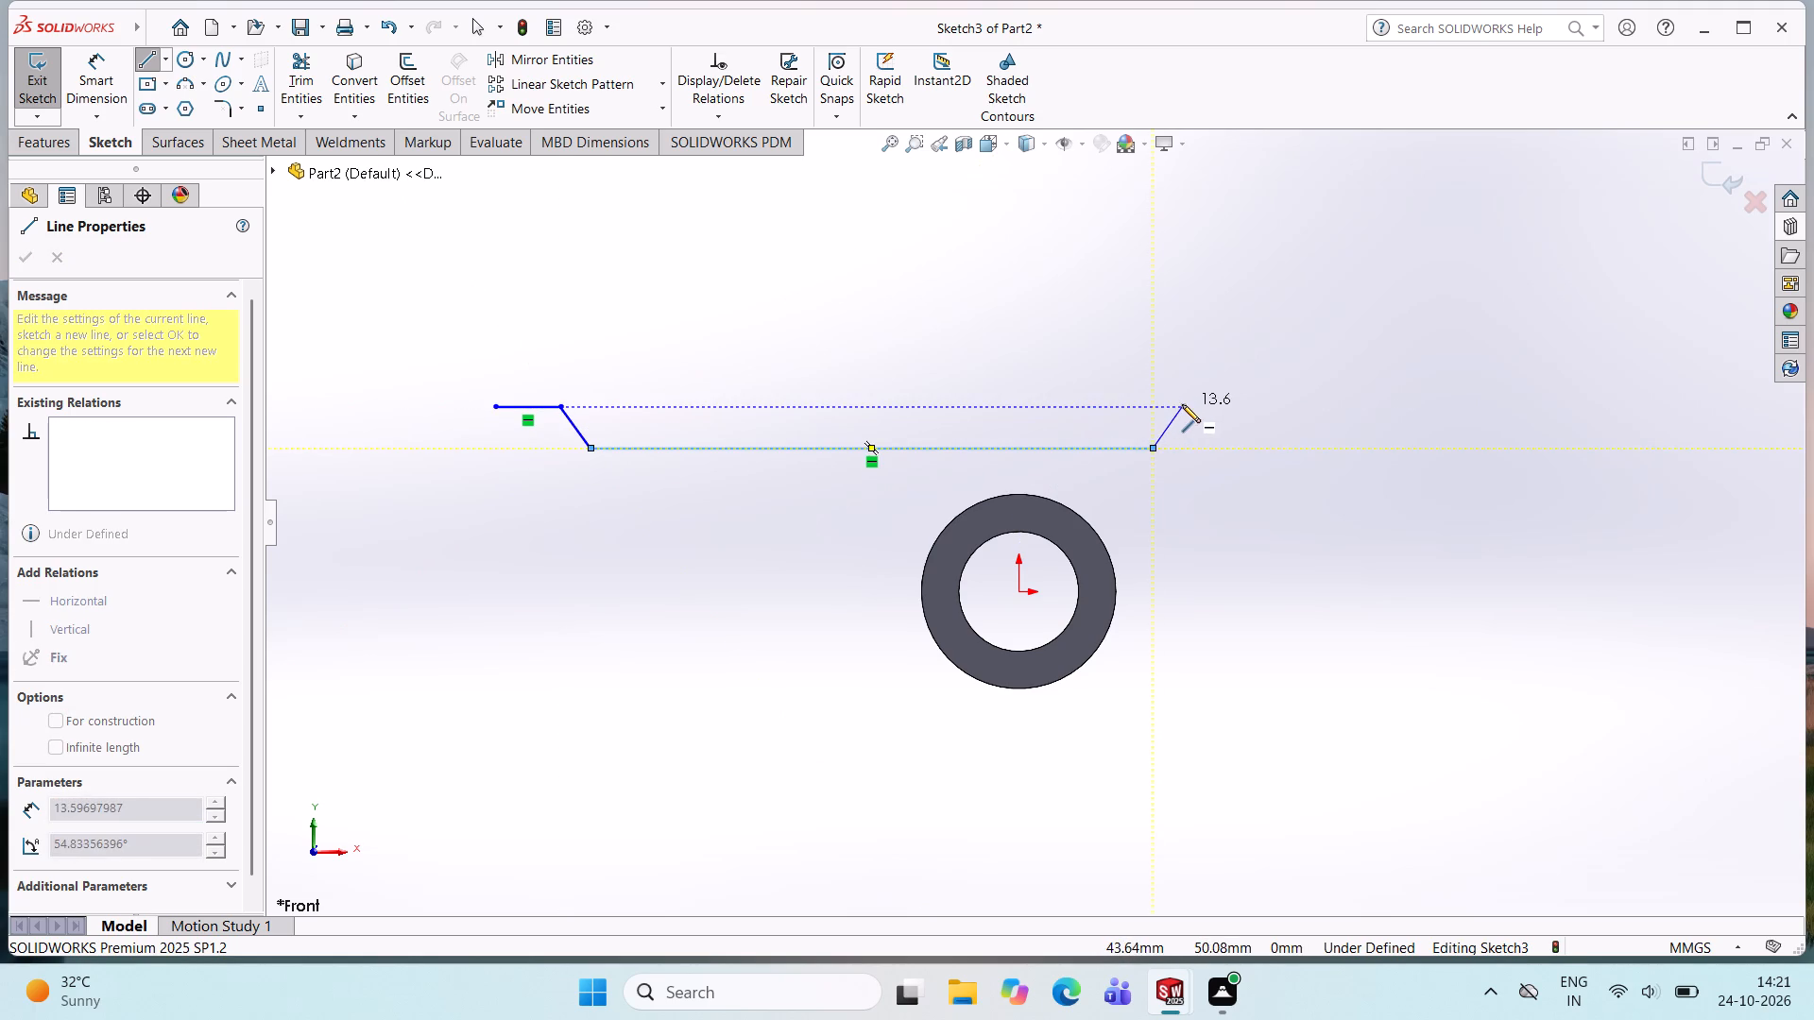
{"action": "left_click", "coordinate": [1182, 404]}
{"action": "left_click", "coordinate": [1259, 406]}
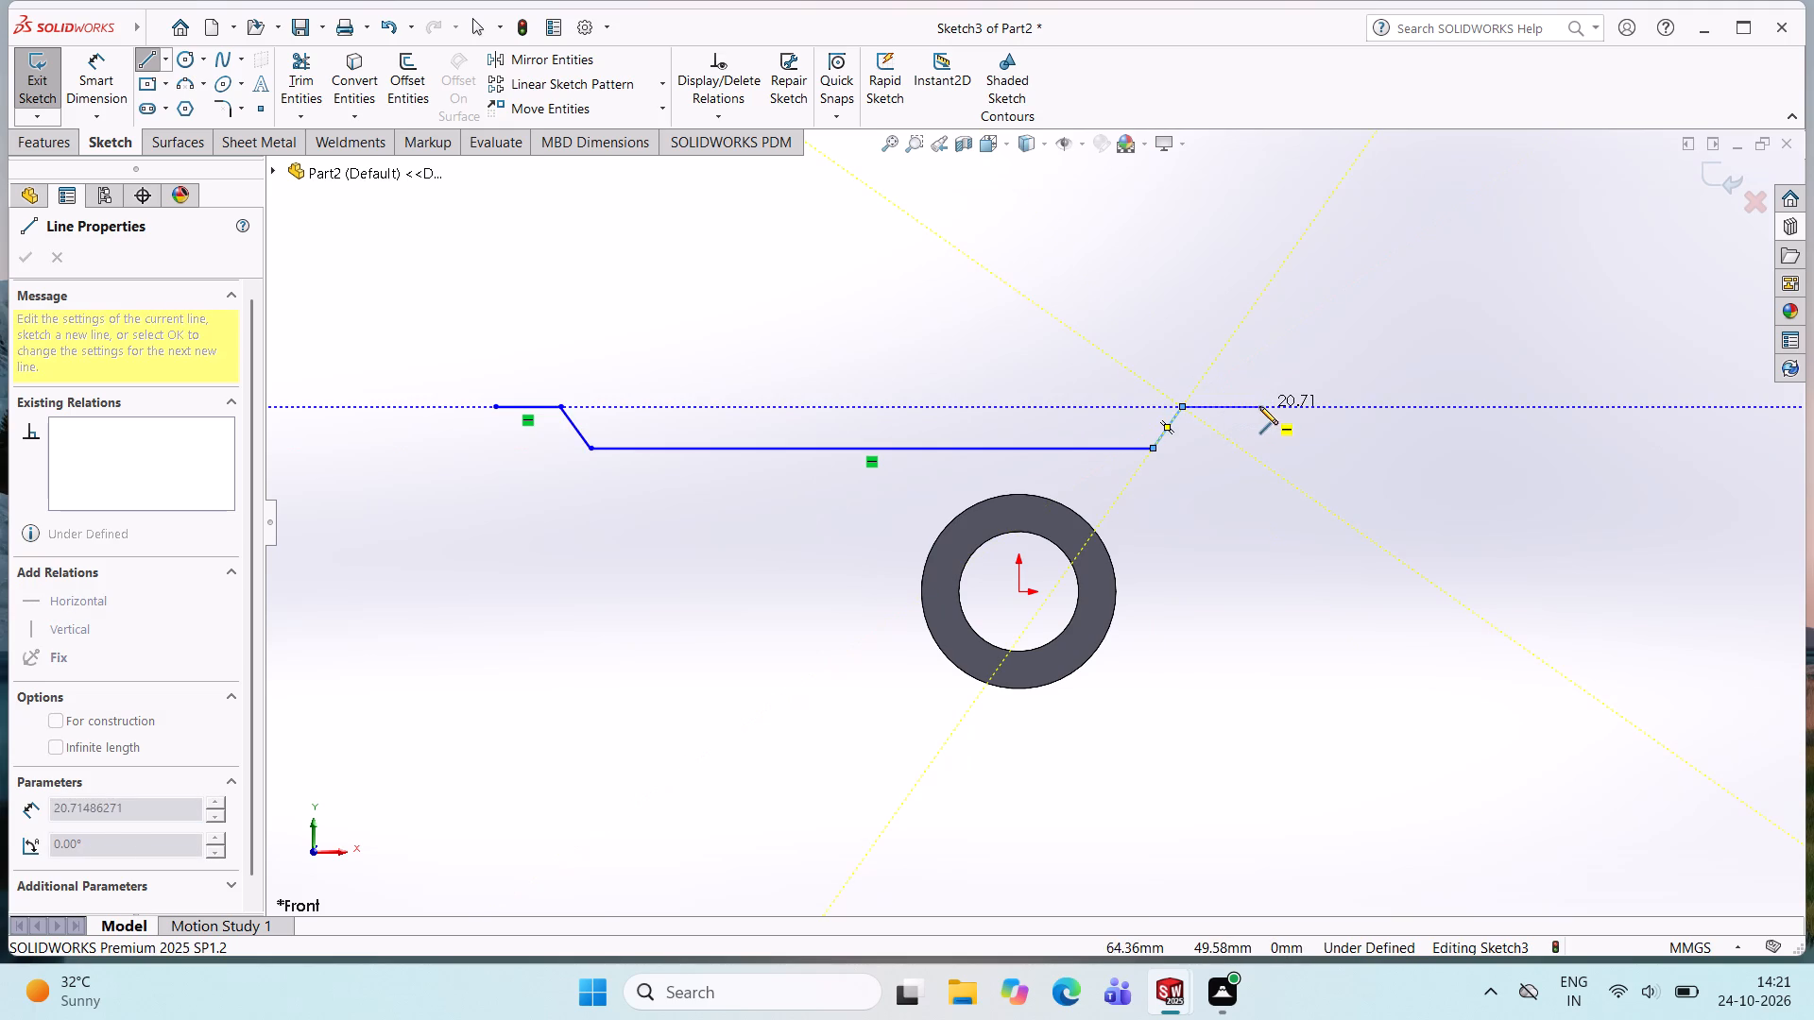
{"action": "key", "text": "Escape"}
{"action": "key", "text": "Escape"}
{"action": "key", "text": "Escape"}
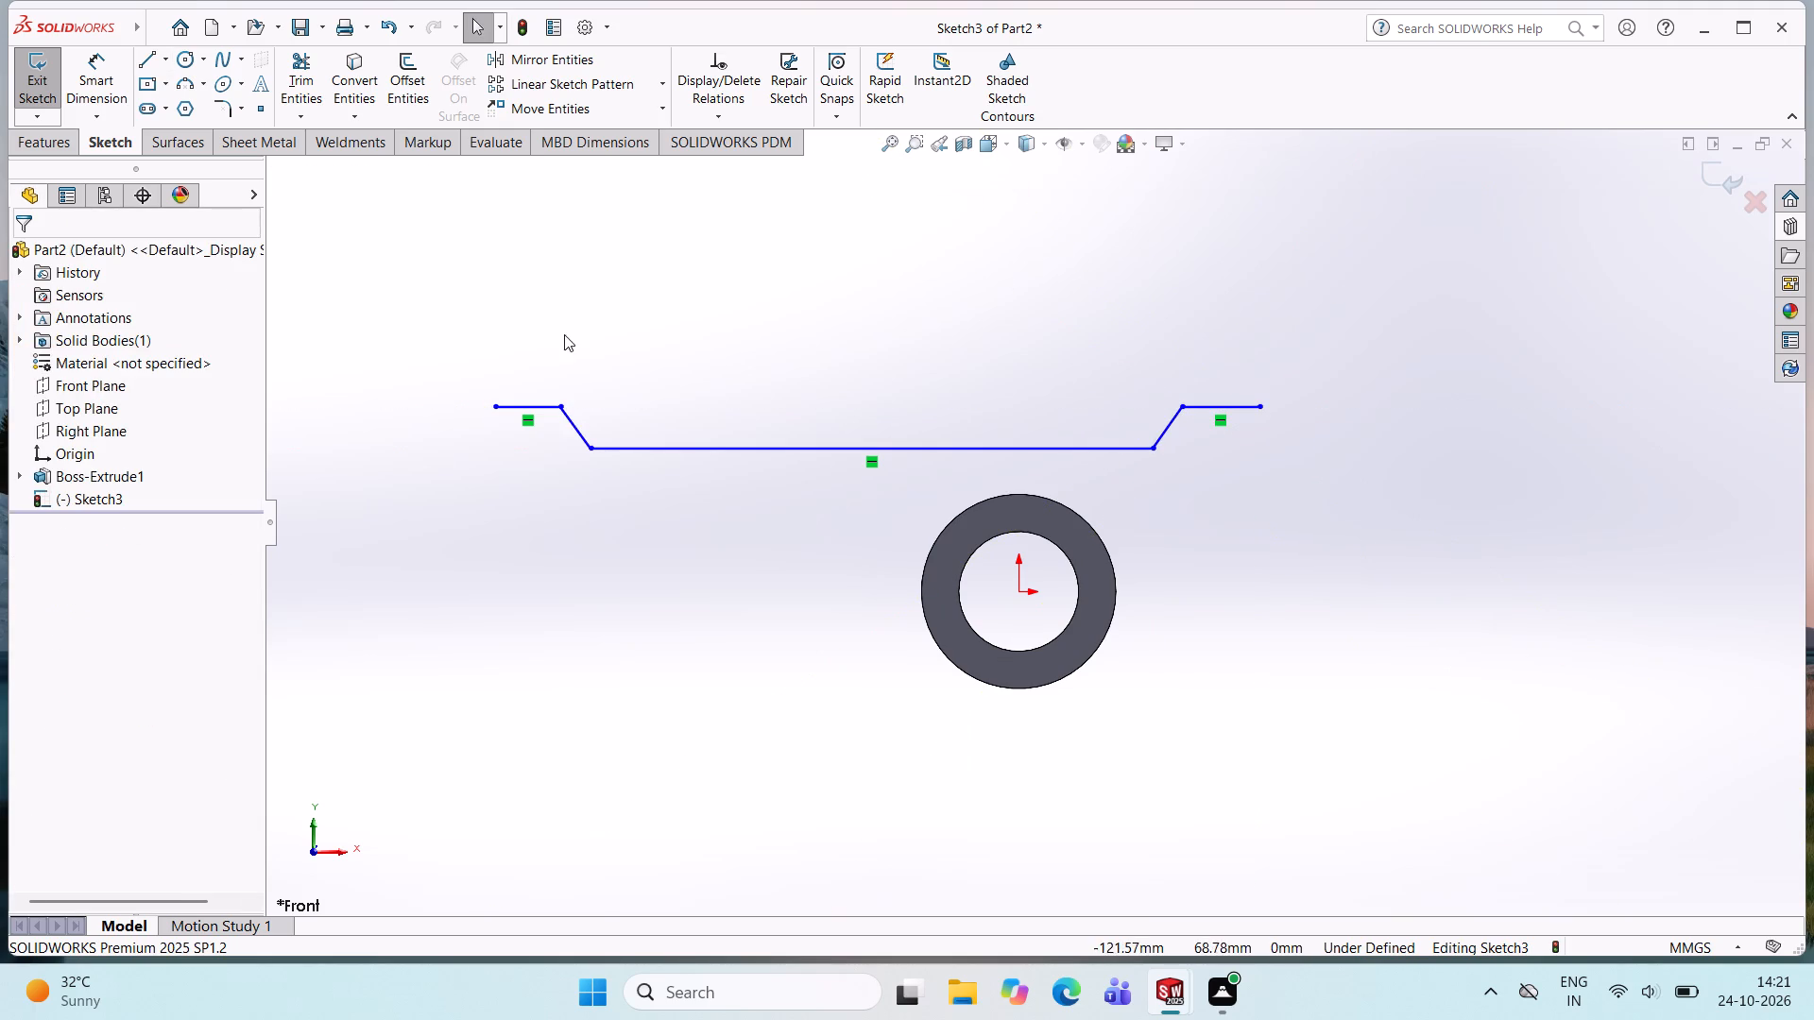
Offset the two slopes and the long middle line by 10 mm to the upper side, with the direction reversed and the dimension added.
{"action": "left_click", "coordinate": [573, 424]}
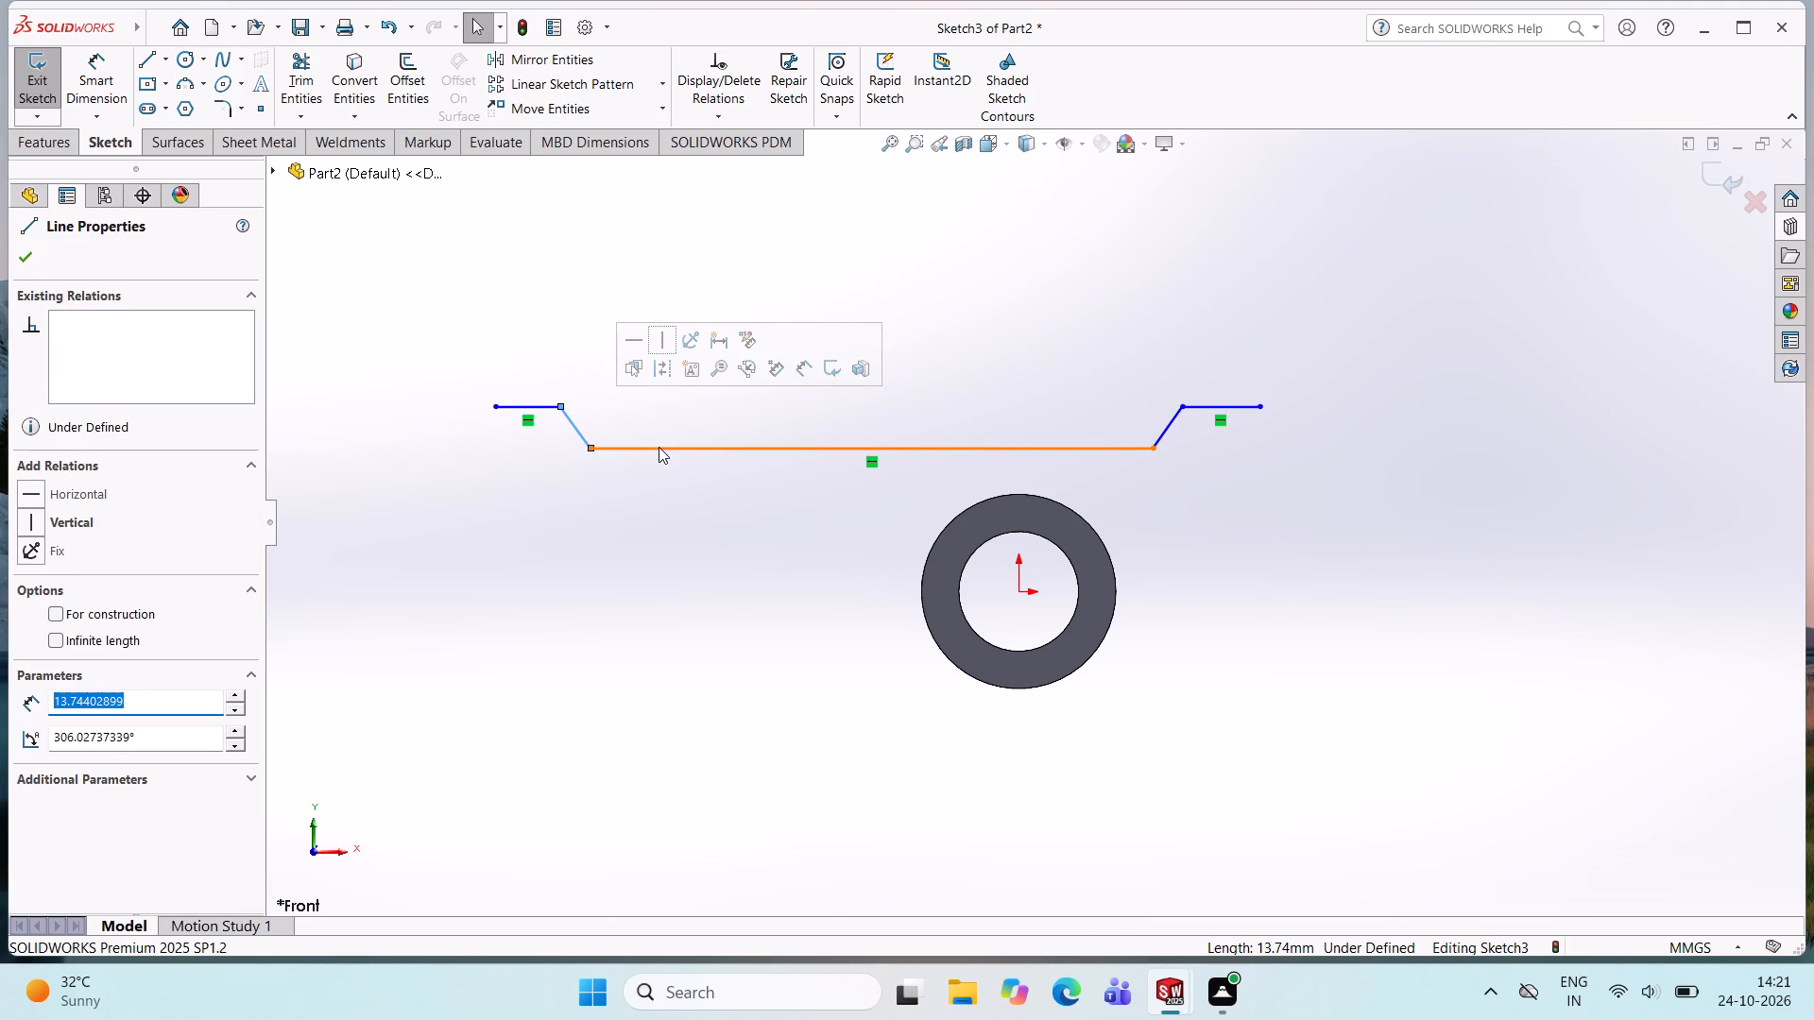
{"action": "left_click", "coordinate": [659, 447], "text": "ctrl"}
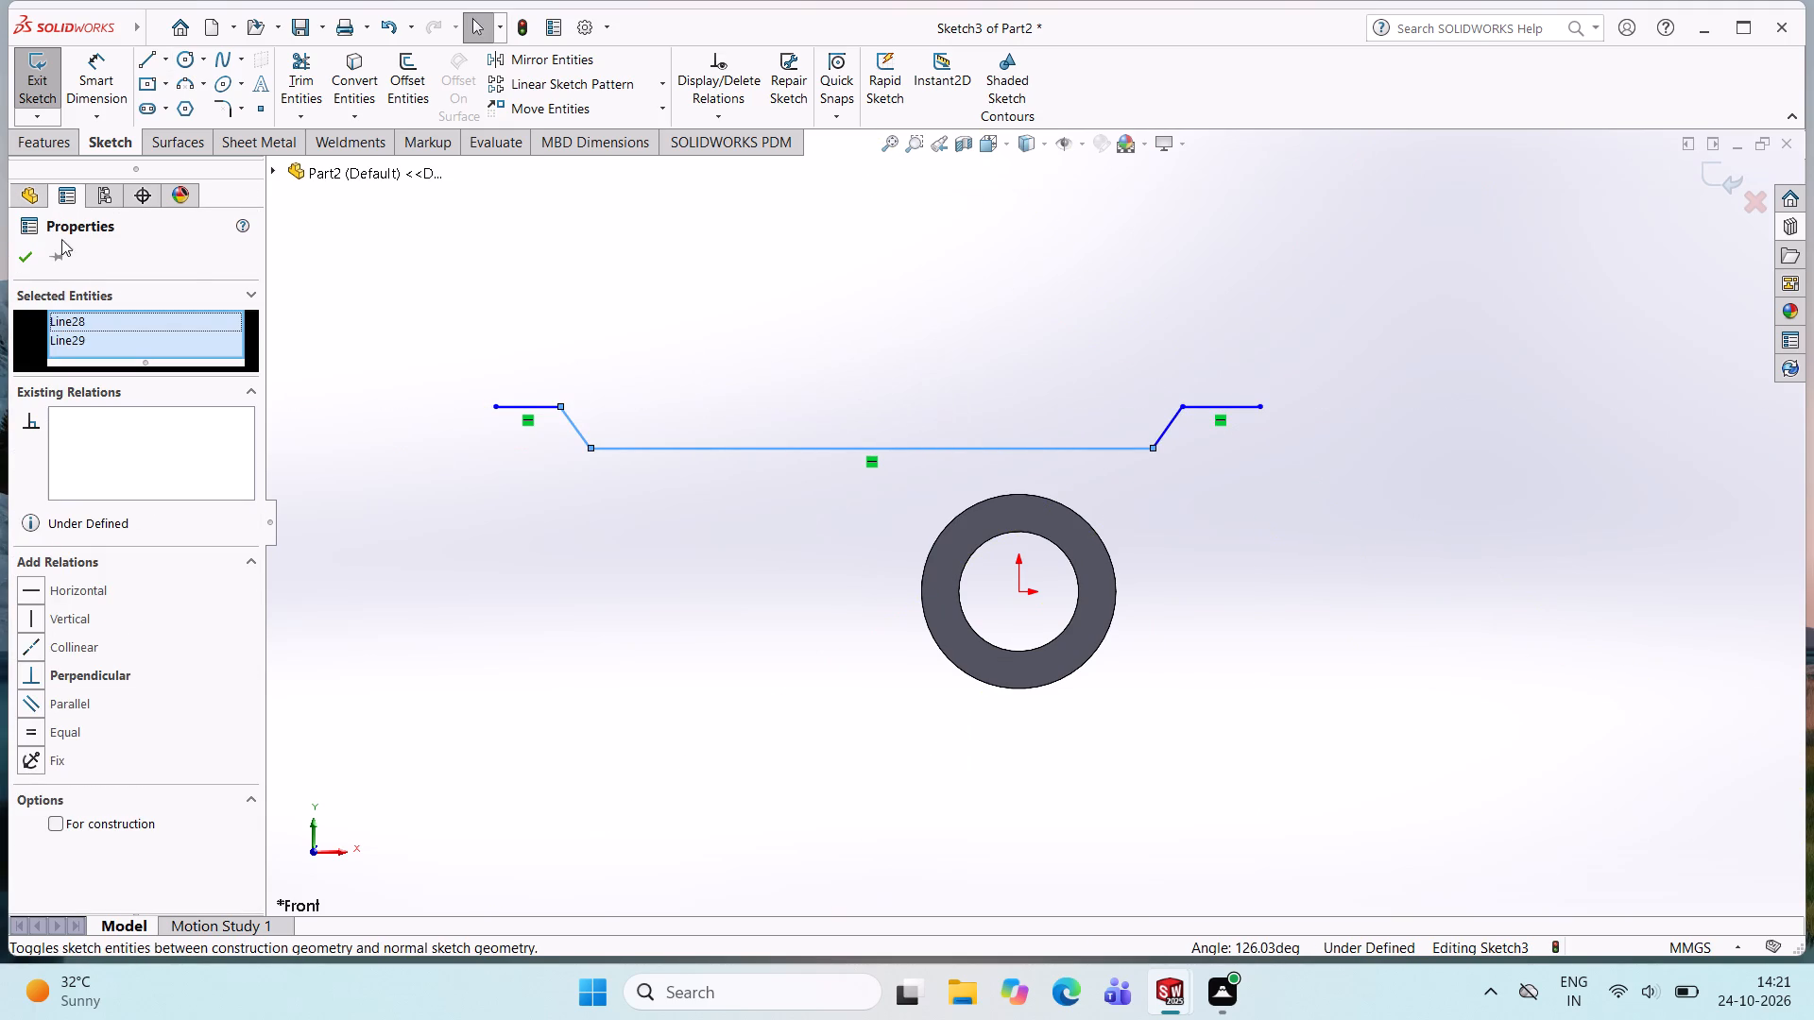
{"action": "left_click", "coordinate": [1170, 425]}
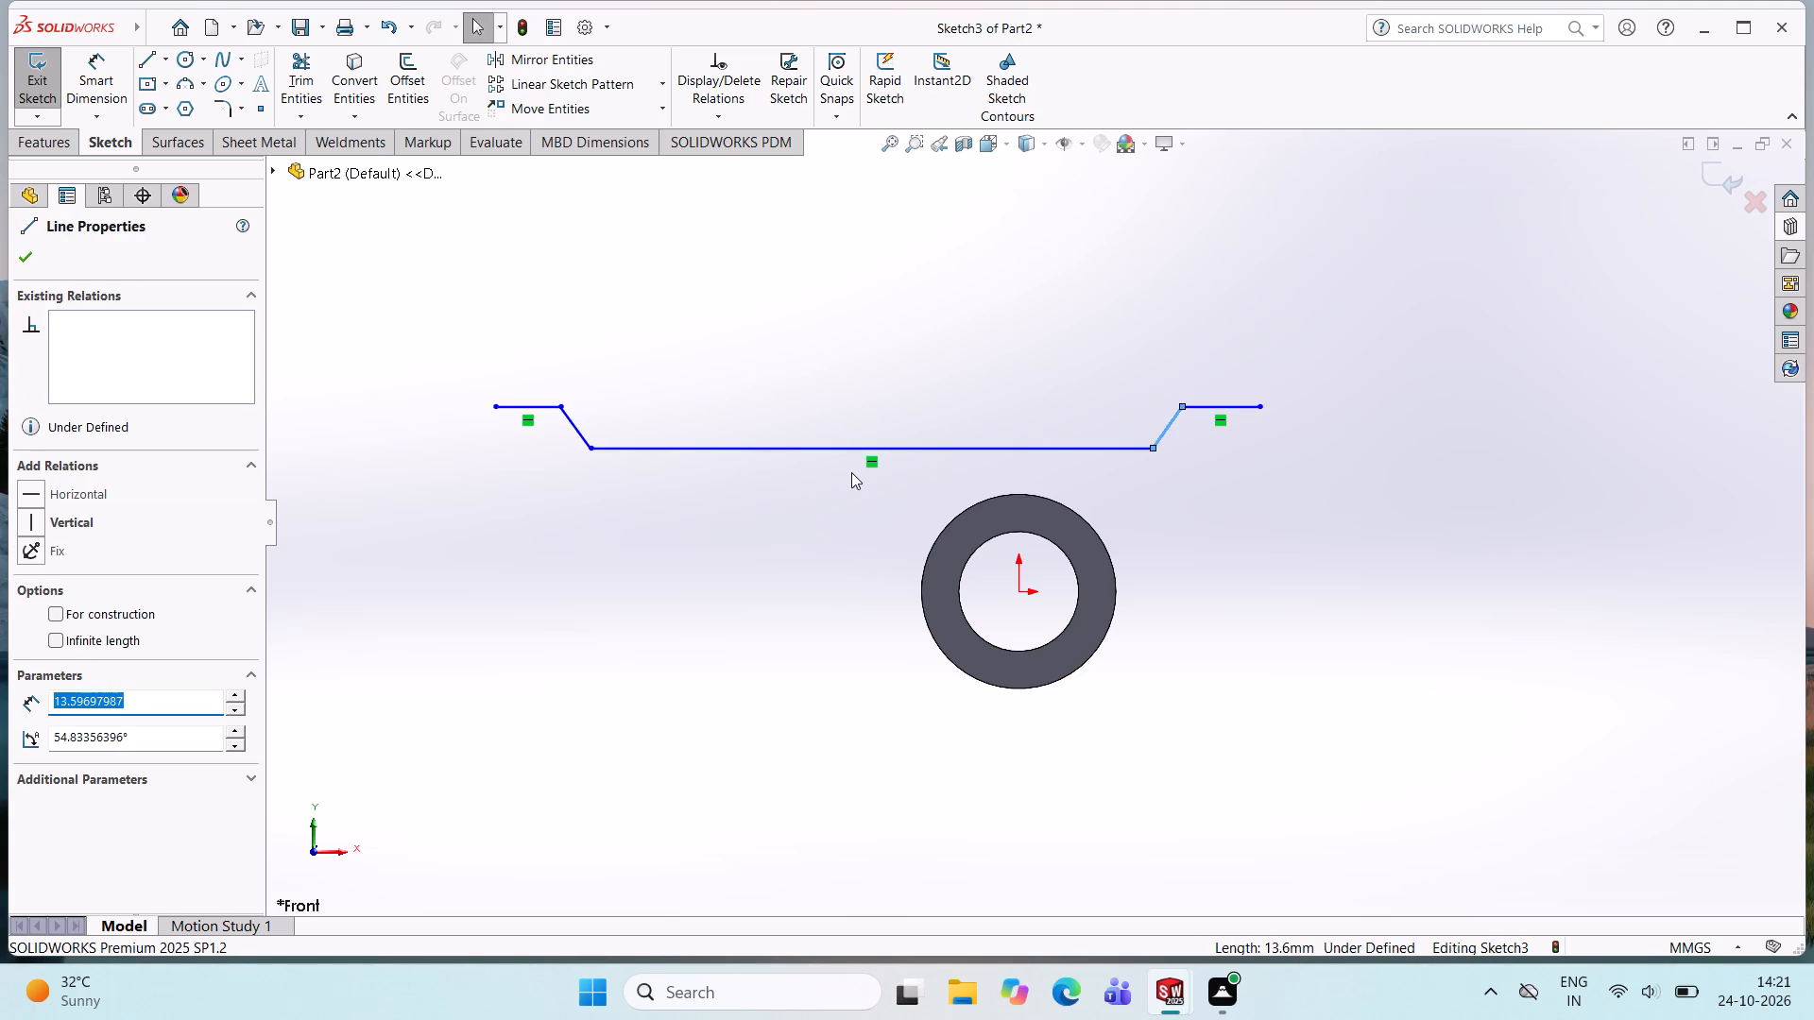
{"action": "left_click", "coordinate": [832, 450], "text": "ctrl"}
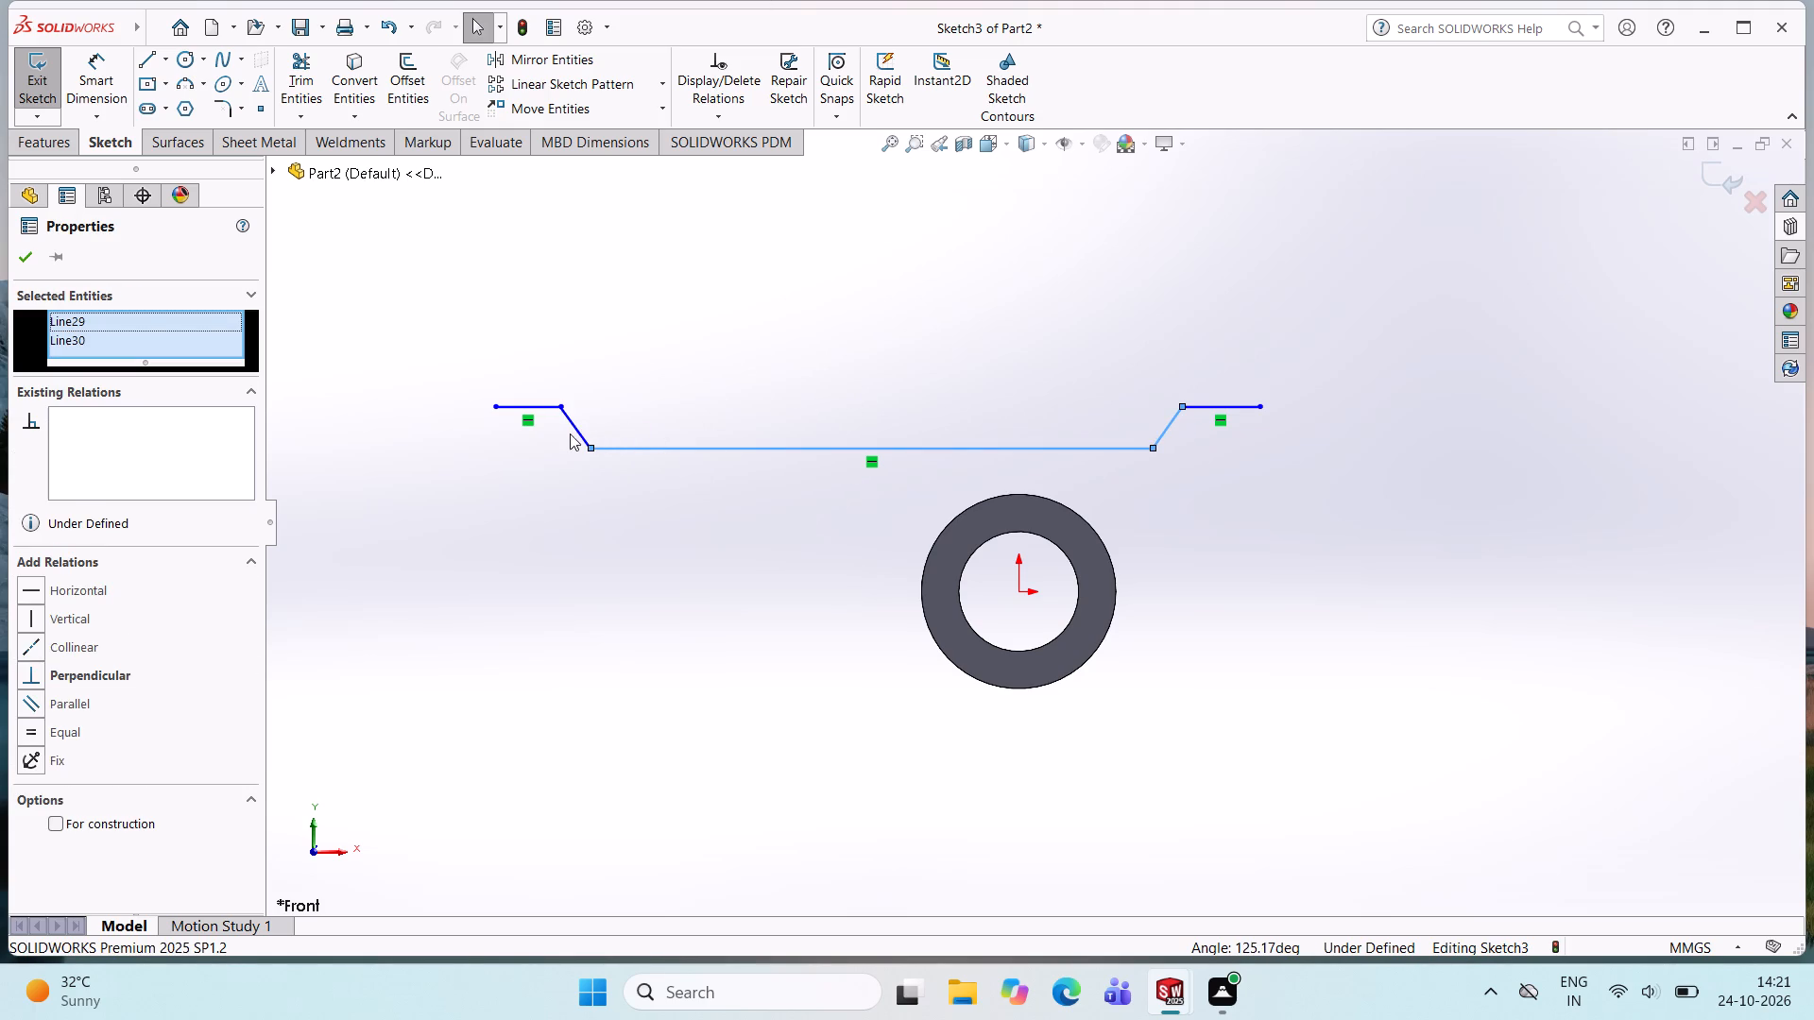
{"action": "left_click", "coordinate": [573, 427], "text": "ctrl"}
{"action": "left_click", "coordinate": [401, 79]}
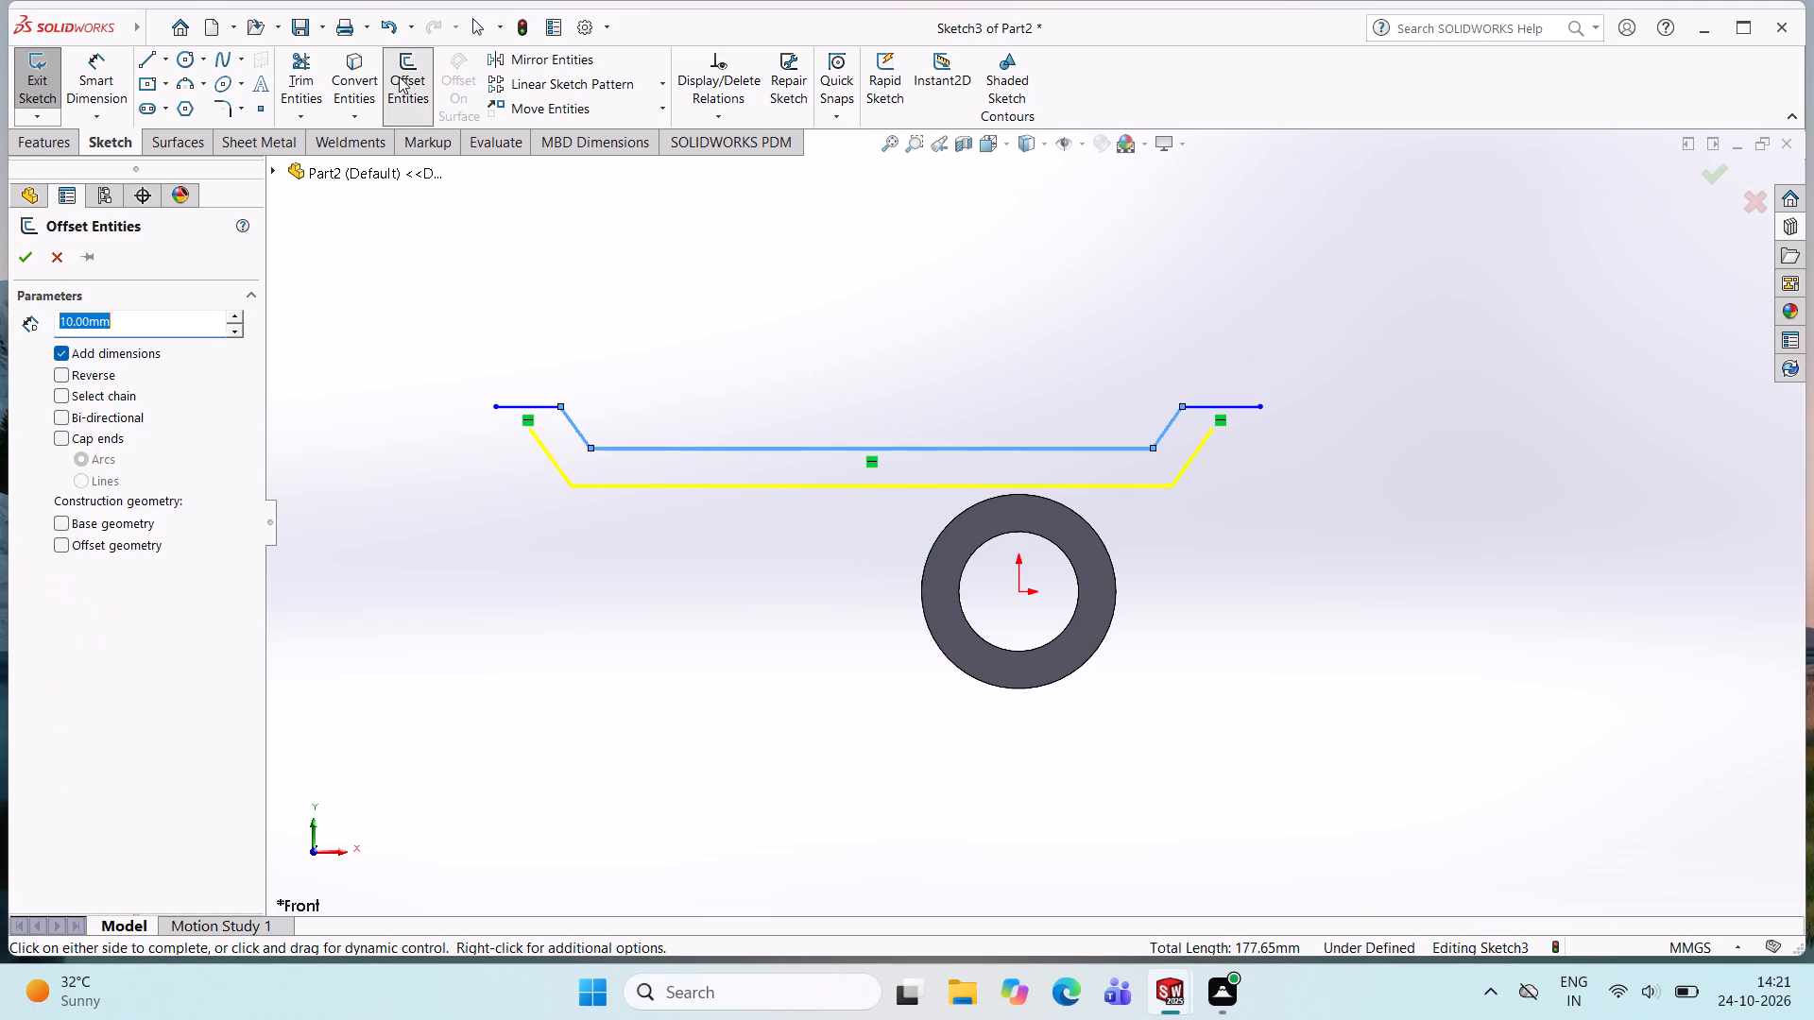
{"action": "left_click", "coordinate": [88, 377]}
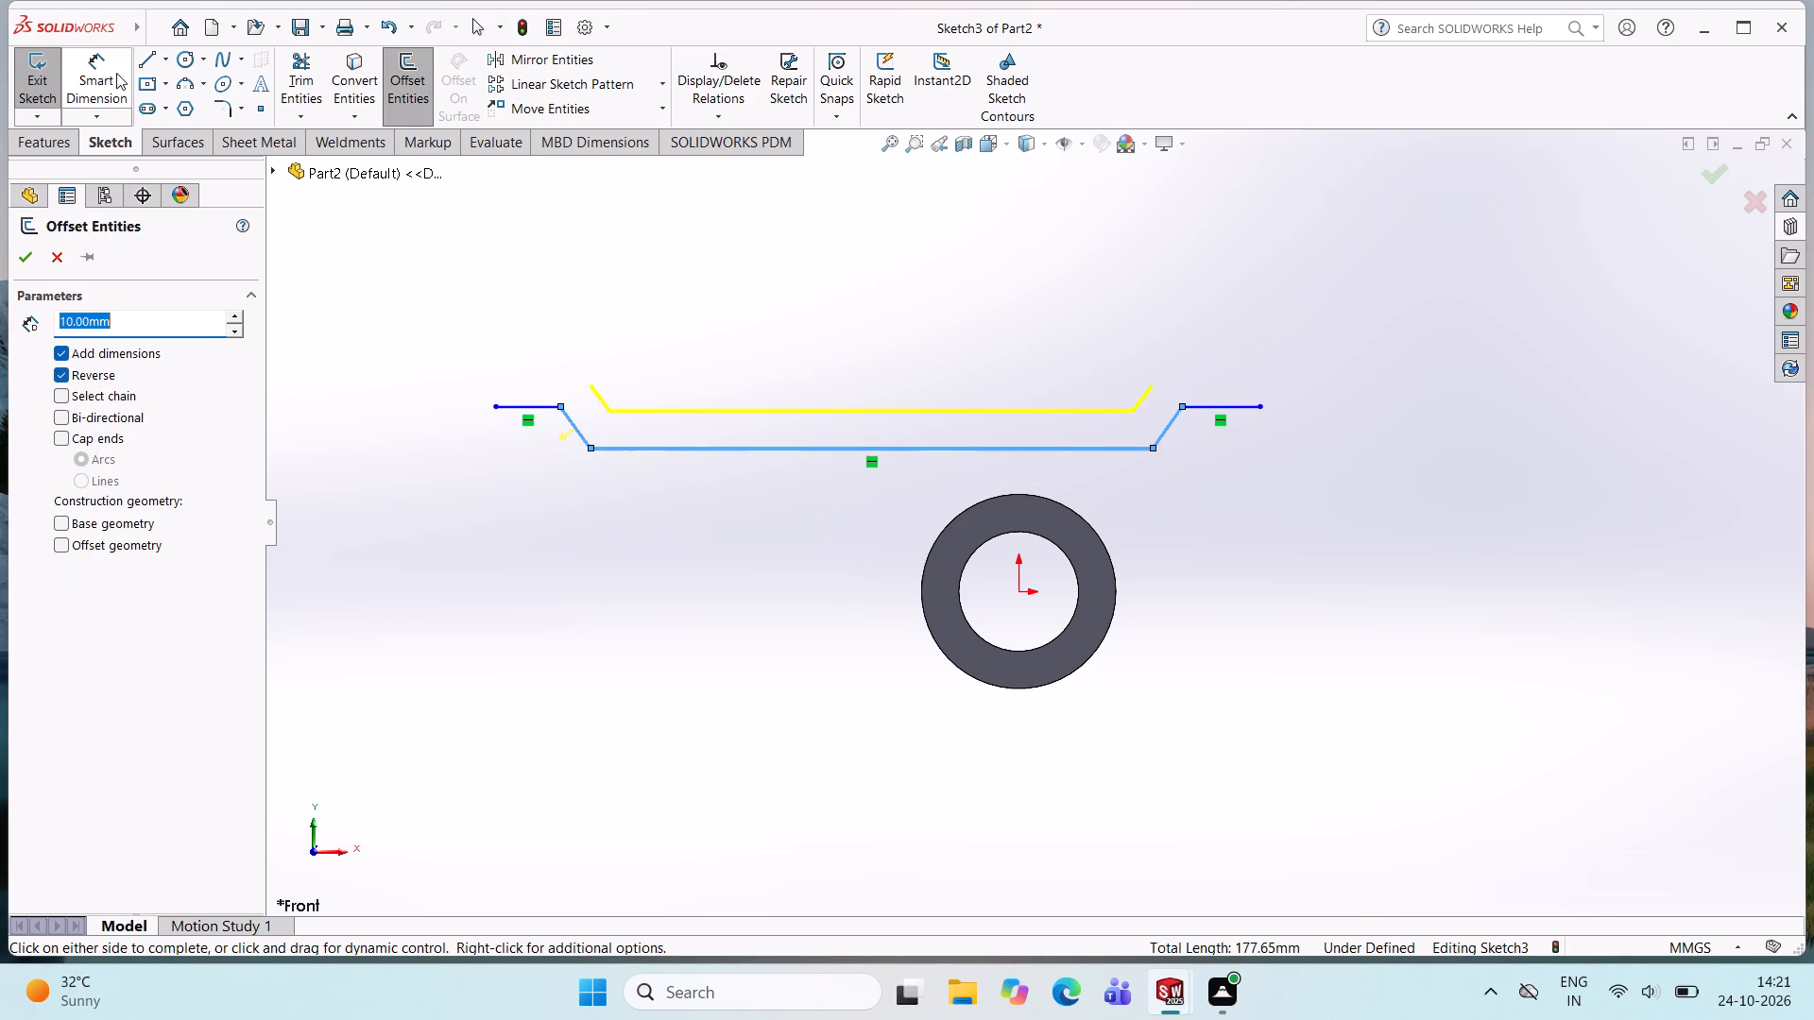
{"action": "left_click", "coordinate": [25, 252]}
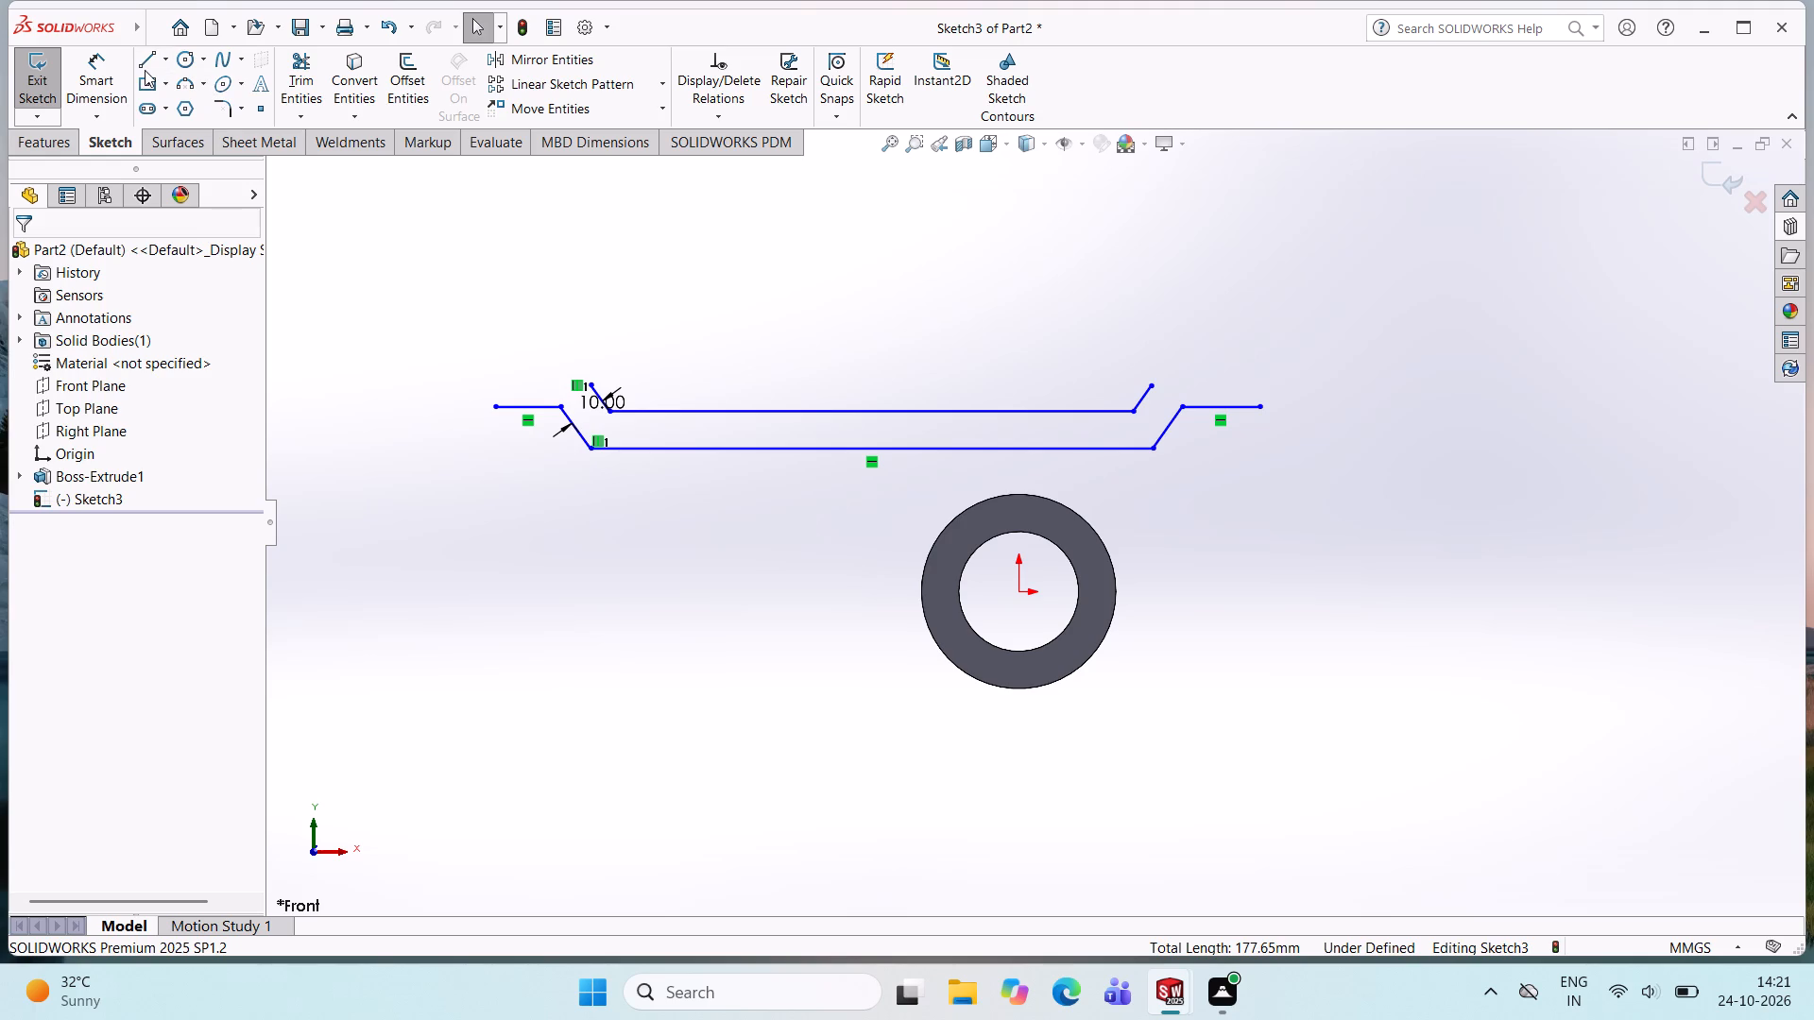
Close both ends of the profile with horizontal lines from the offset slopes and vertical end lines about 6 mm high.
{"action": "left_click", "coordinate": [145, 70]}
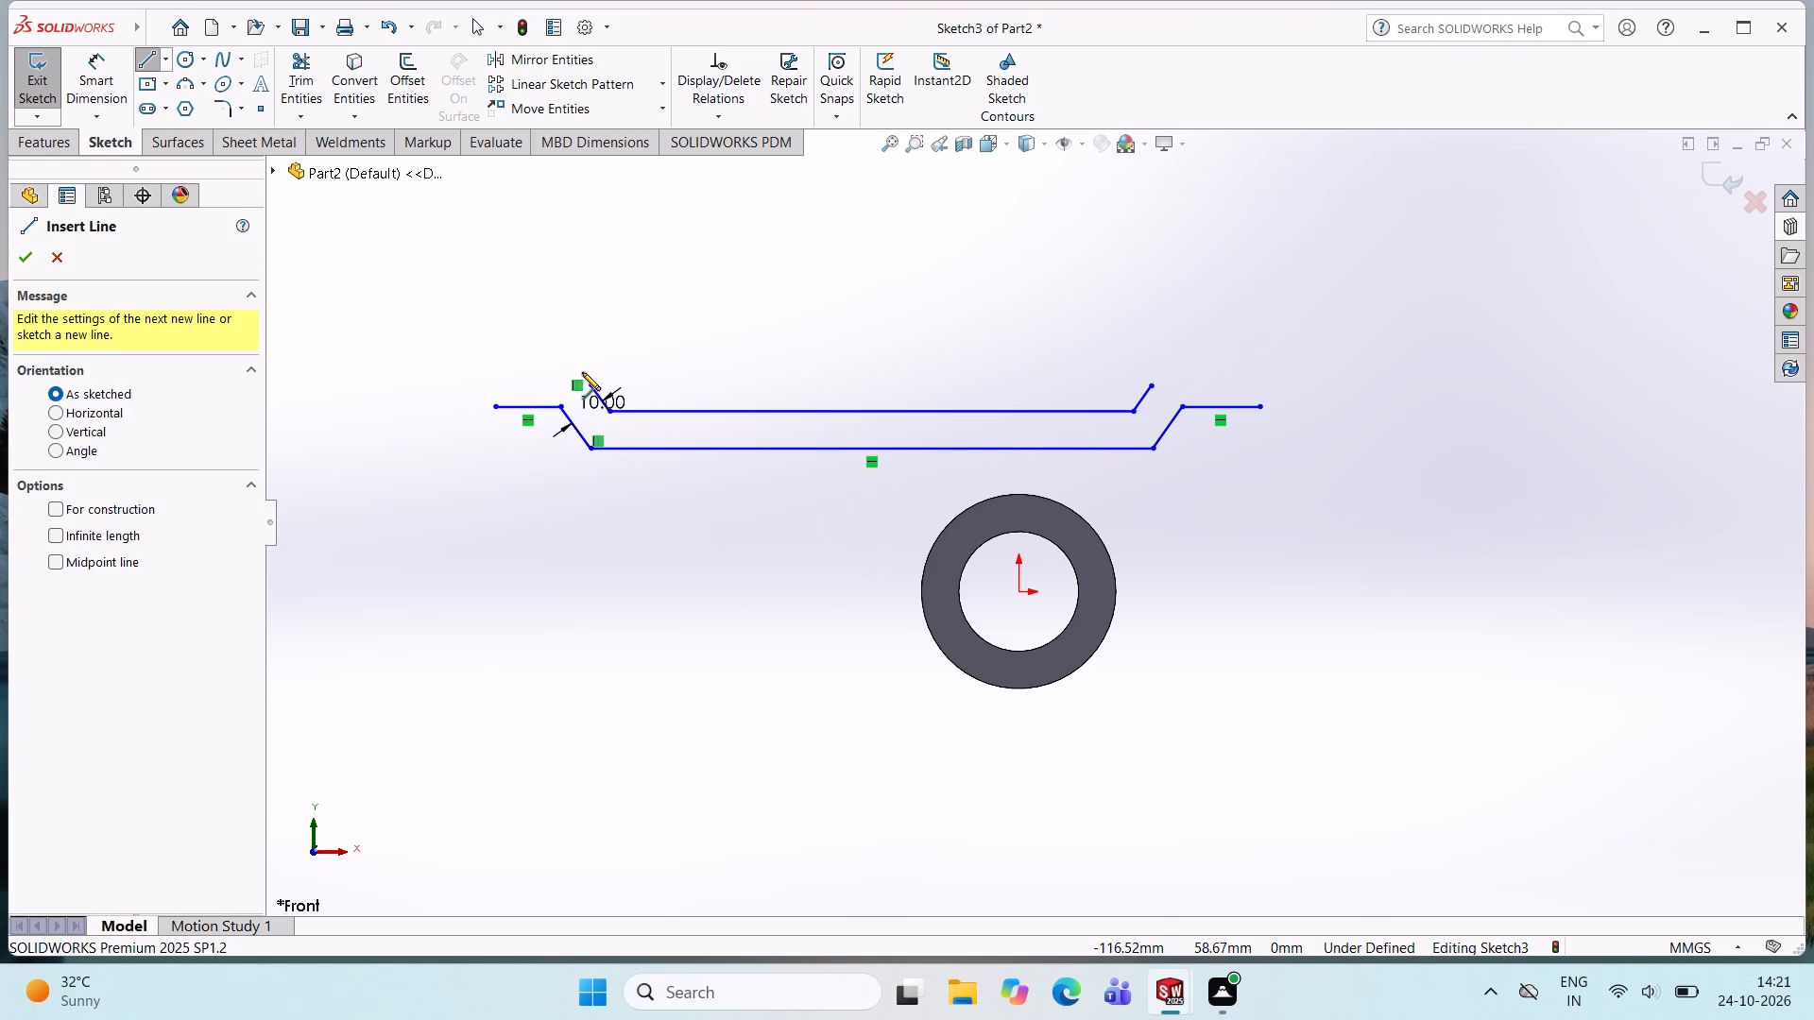
{"action": "left_click", "coordinate": [589, 382]}
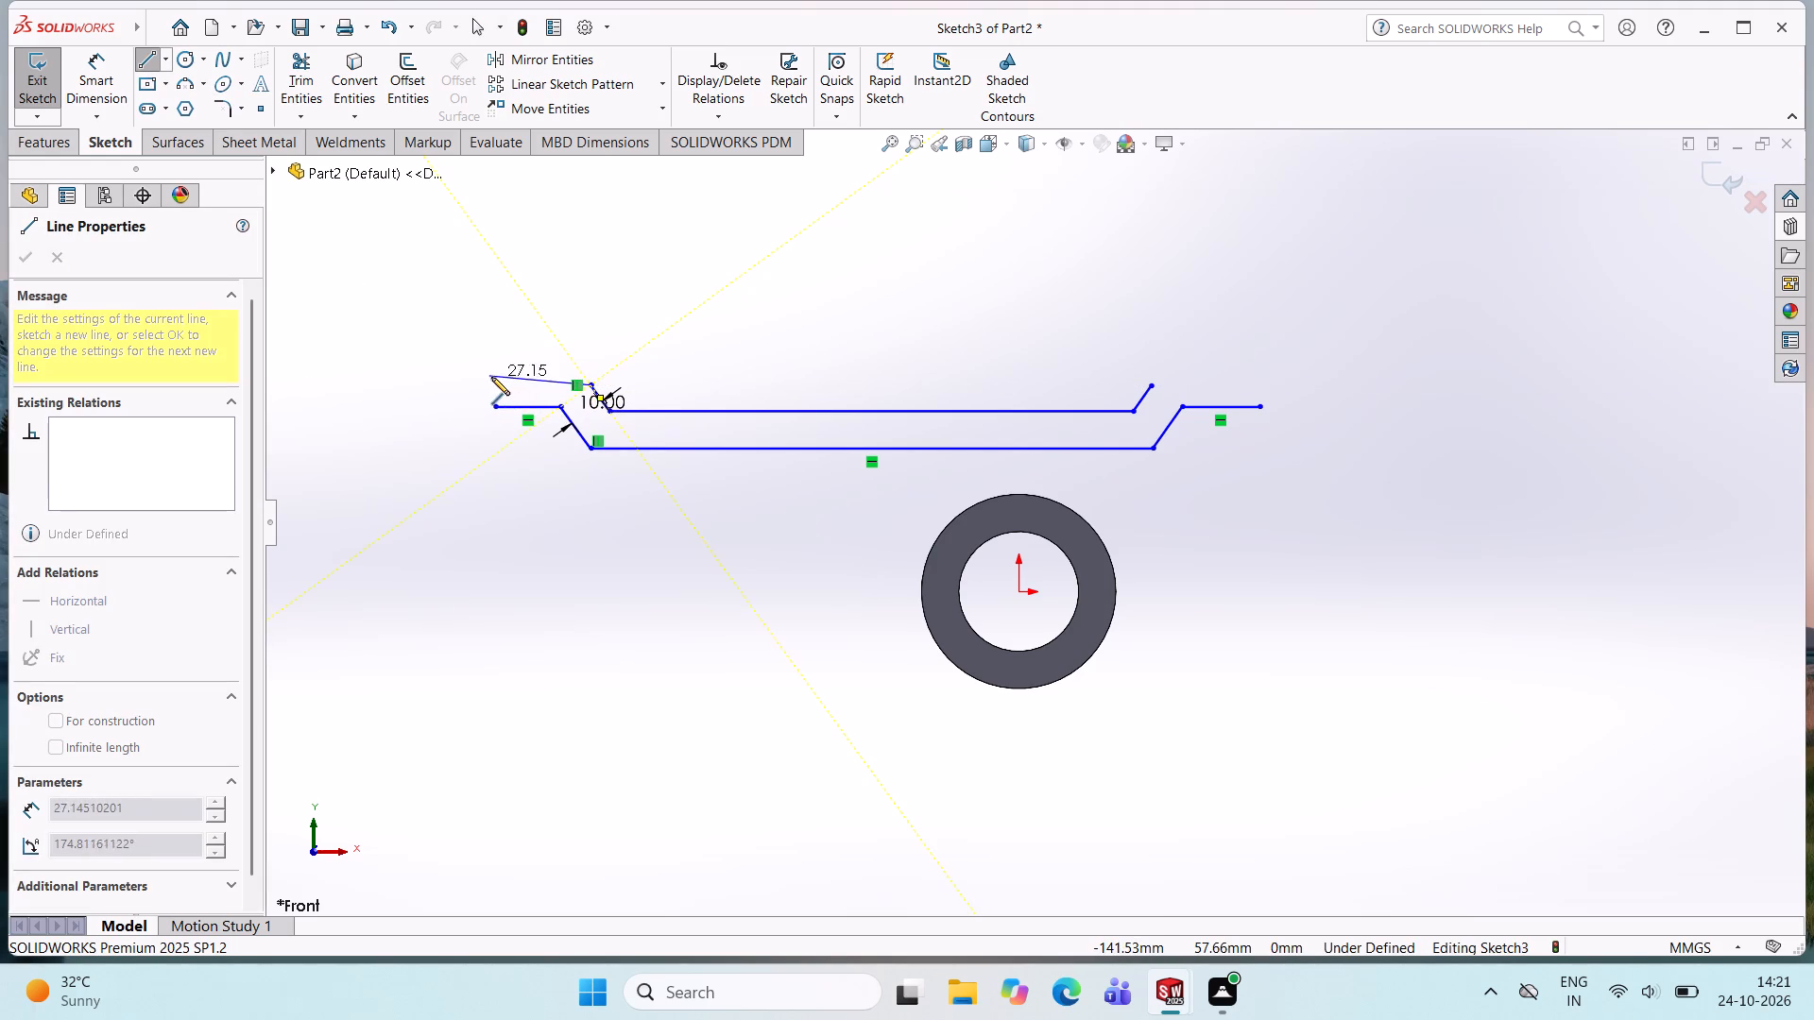
{"action": "left_click", "coordinate": [495, 382]}
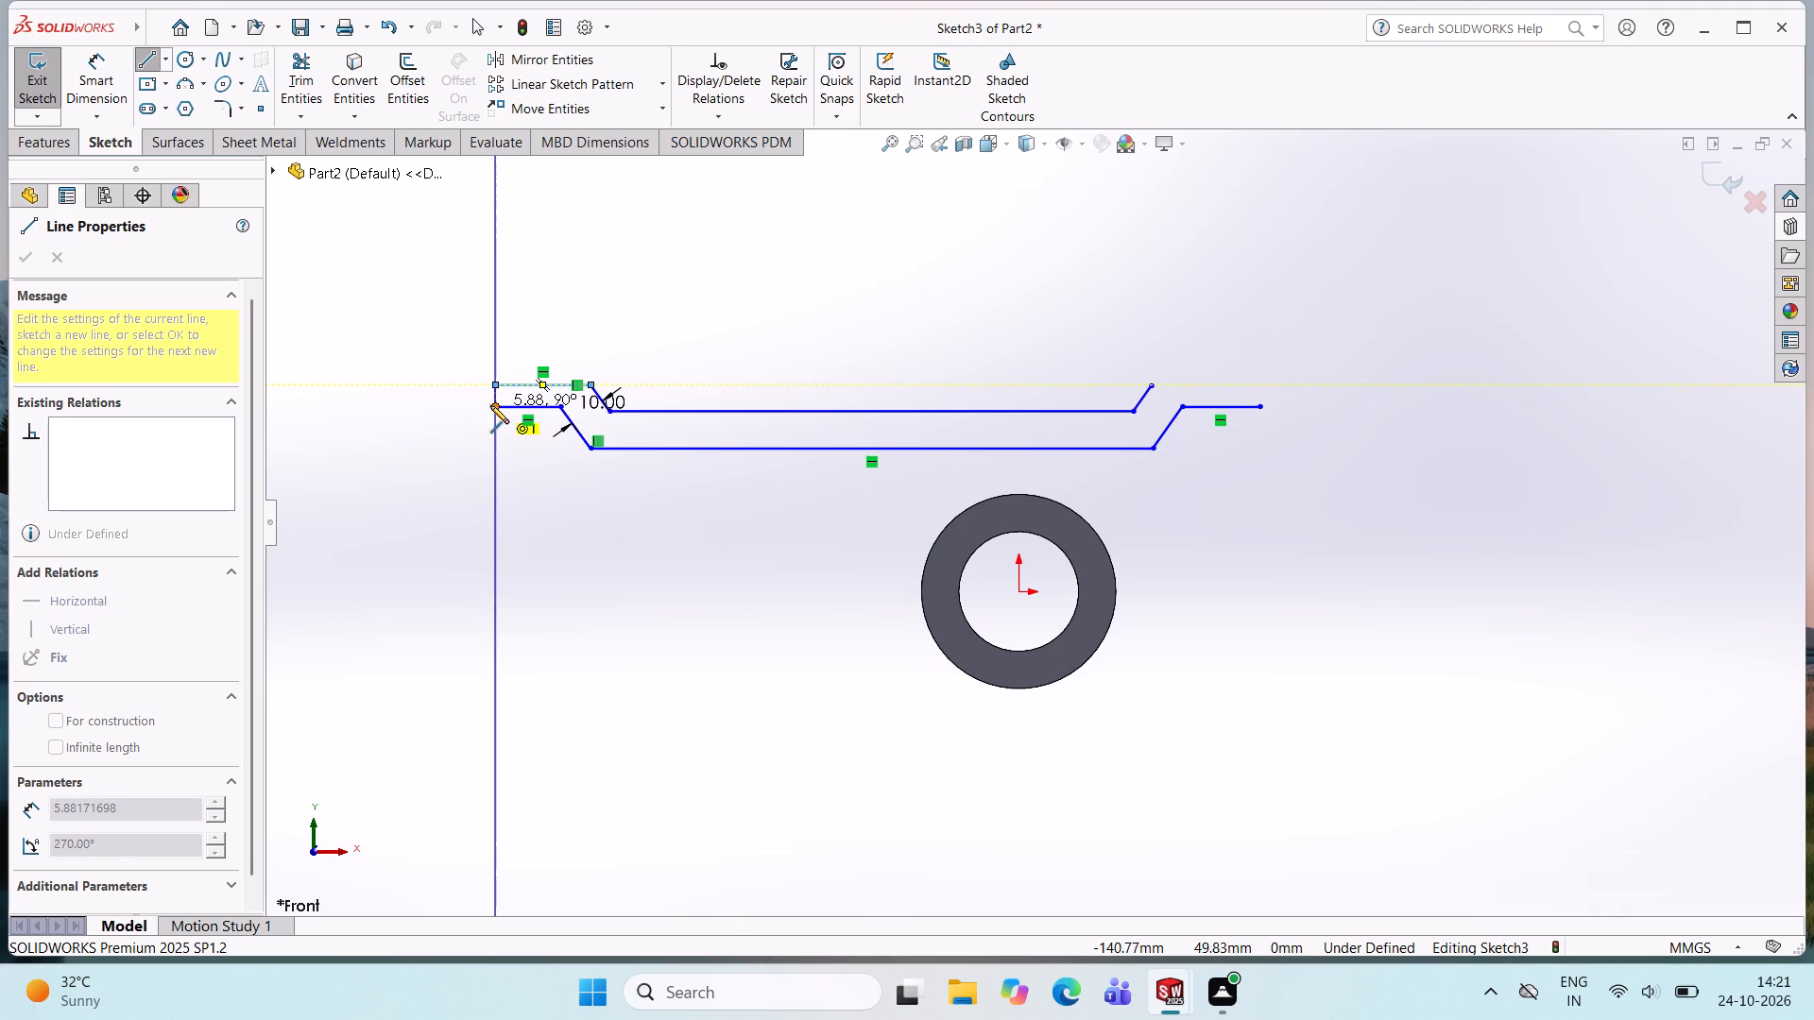
{"action": "left_click", "coordinate": [492, 409]}
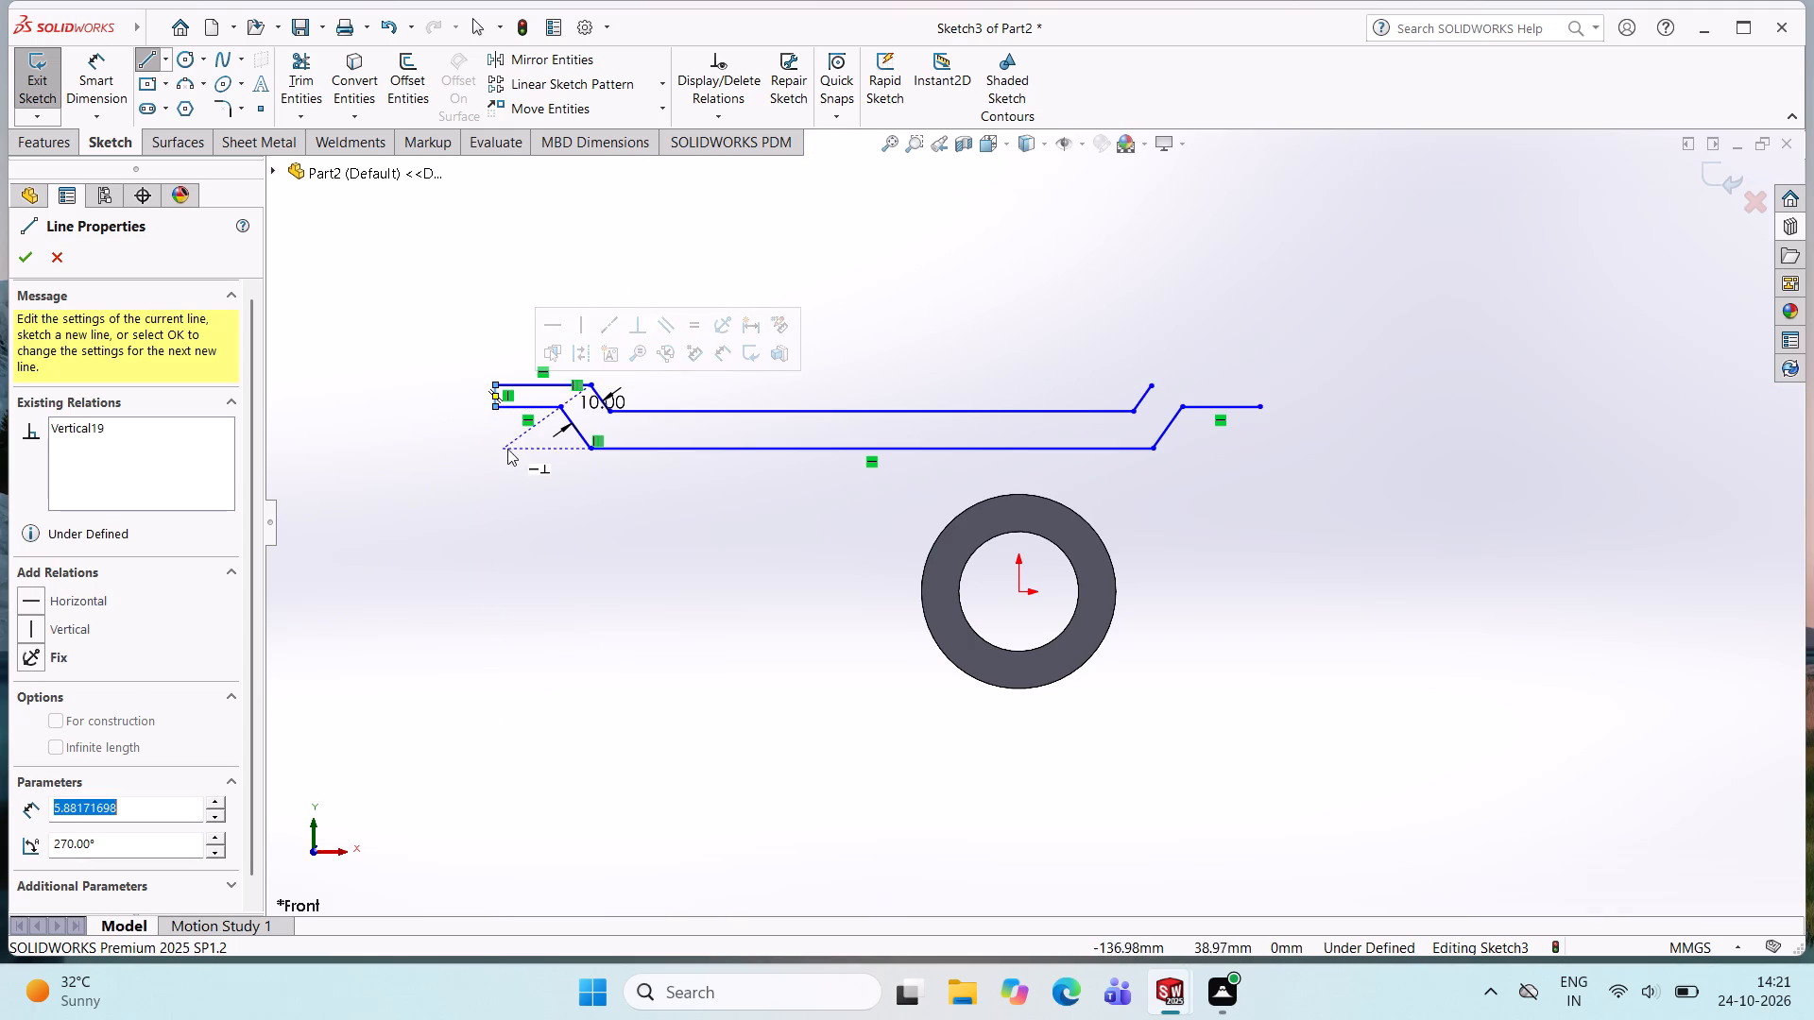
{"action": "left_click", "coordinate": [1150, 382]}
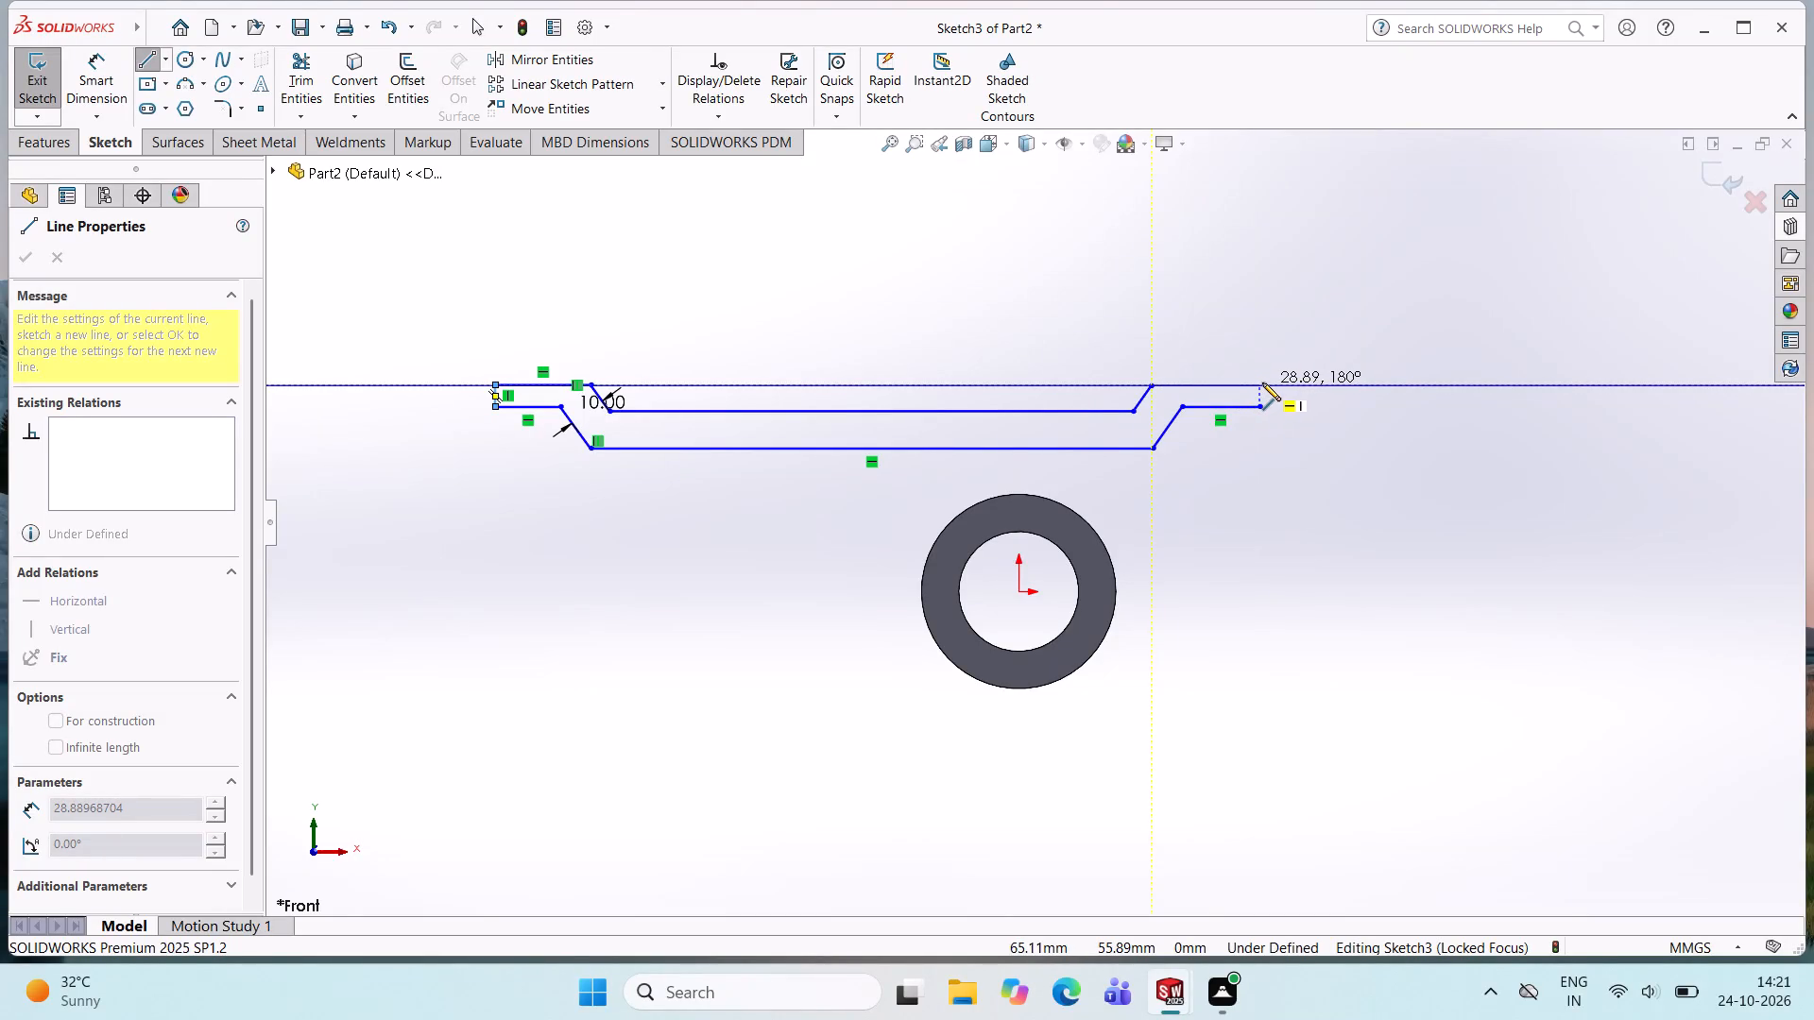
{"action": "left_click", "coordinate": [1258, 383]}
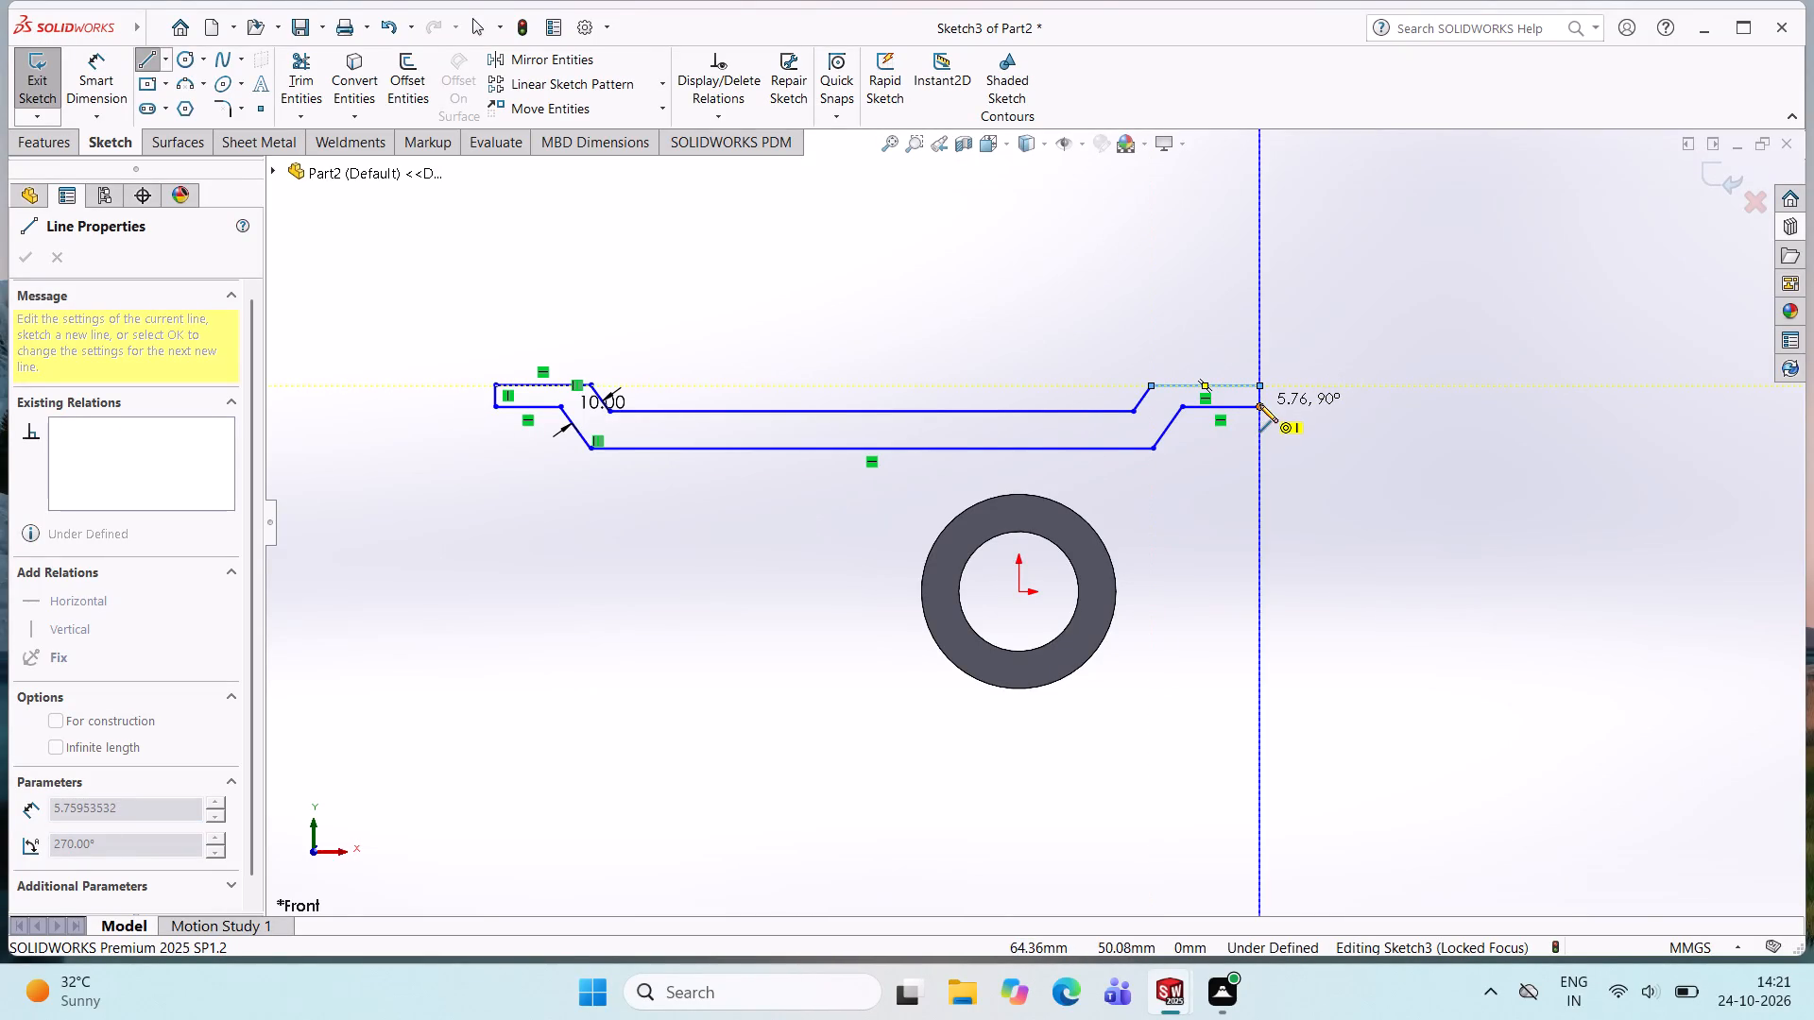
{"action": "left_click", "coordinate": [1259, 404]}
{"action": "key", "text": "Escape"}
{"action": "key", "text": "Escape"}
{"action": "key", "text": "Escape"}
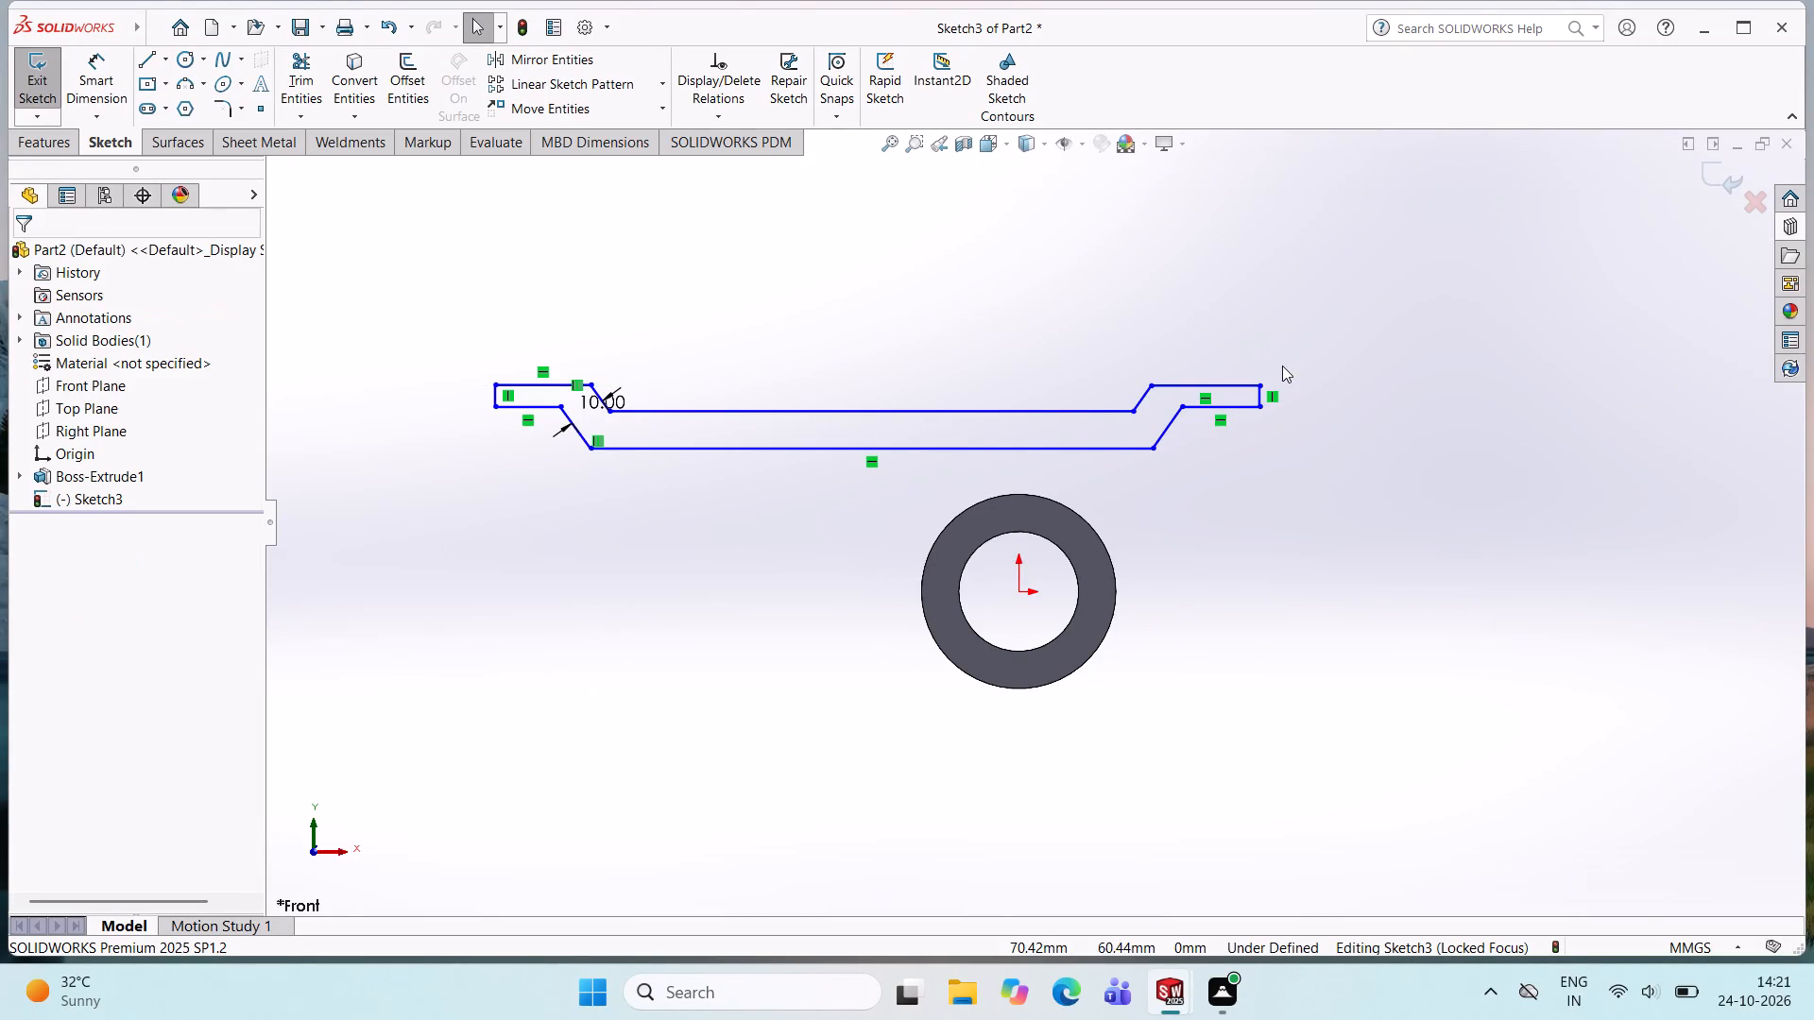
Dimension the distance between the profile's two vertical end lines above the profile and set it to 250 mm.
{"action": "left_click", "coordinate": [114, 78]}
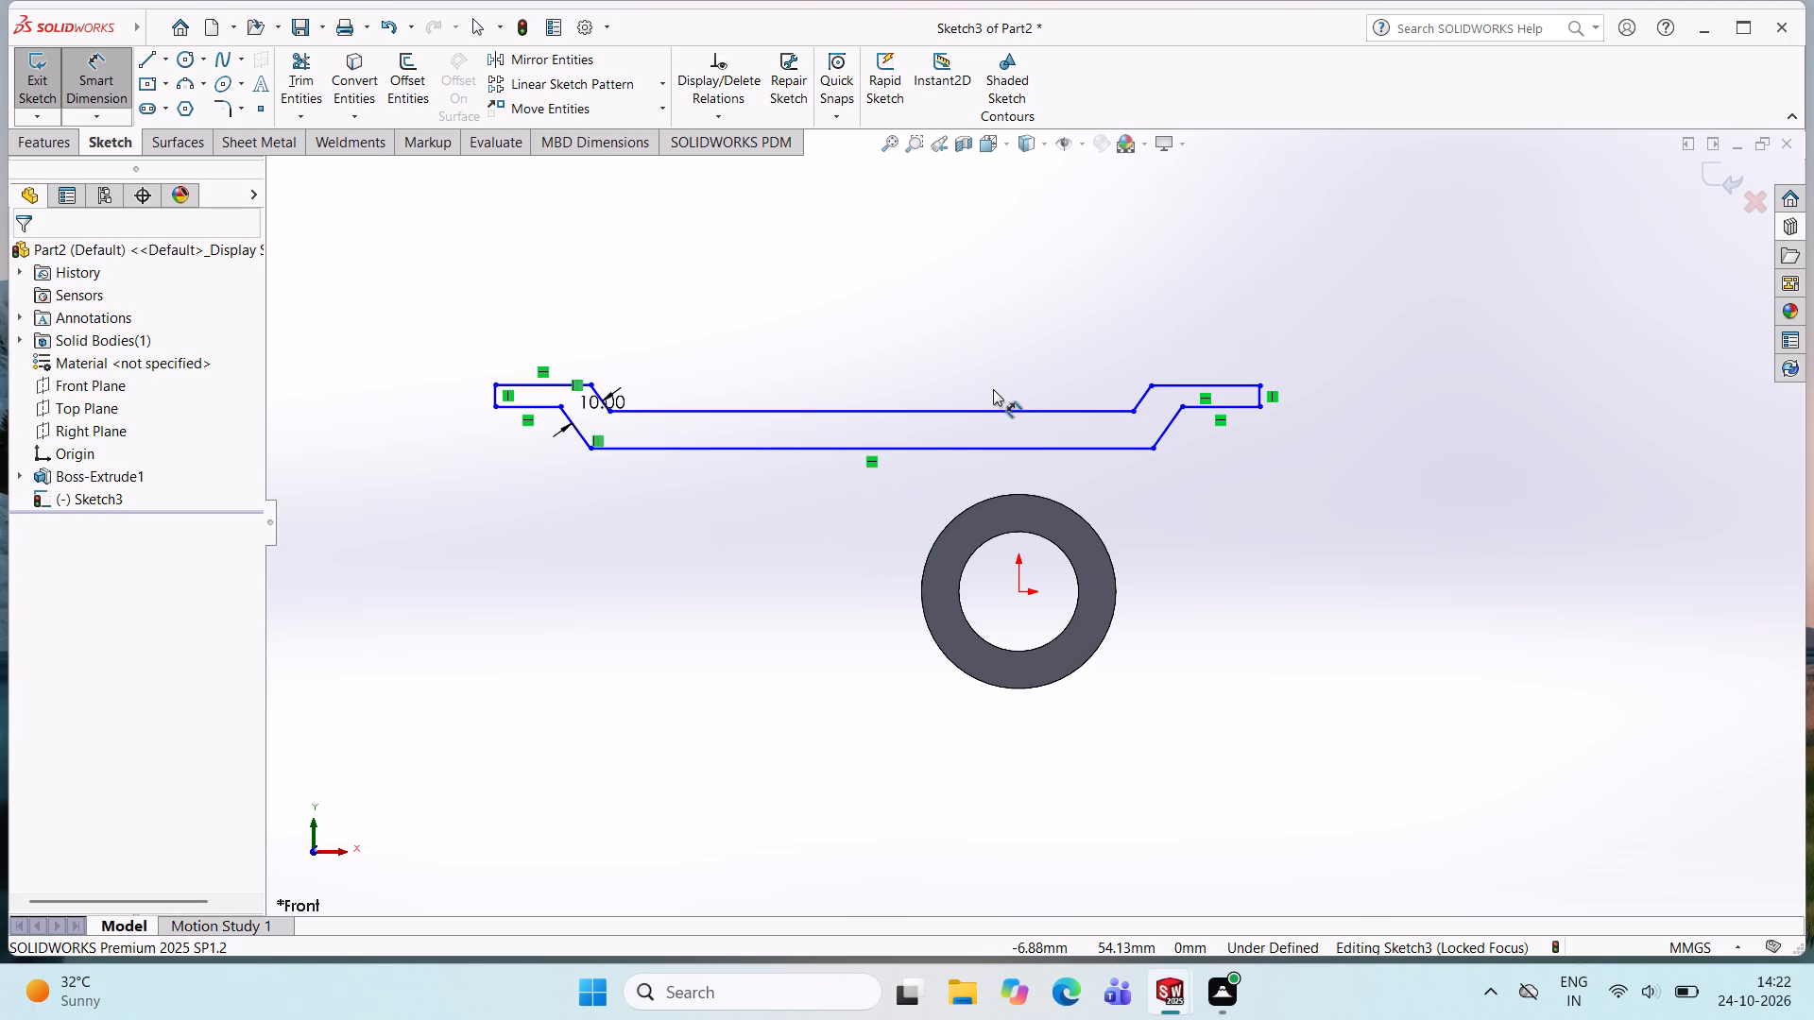
{"action": "scroll", "coordinate": [629, 401], "scroll_direction": "down", "scroll_amount": 13}
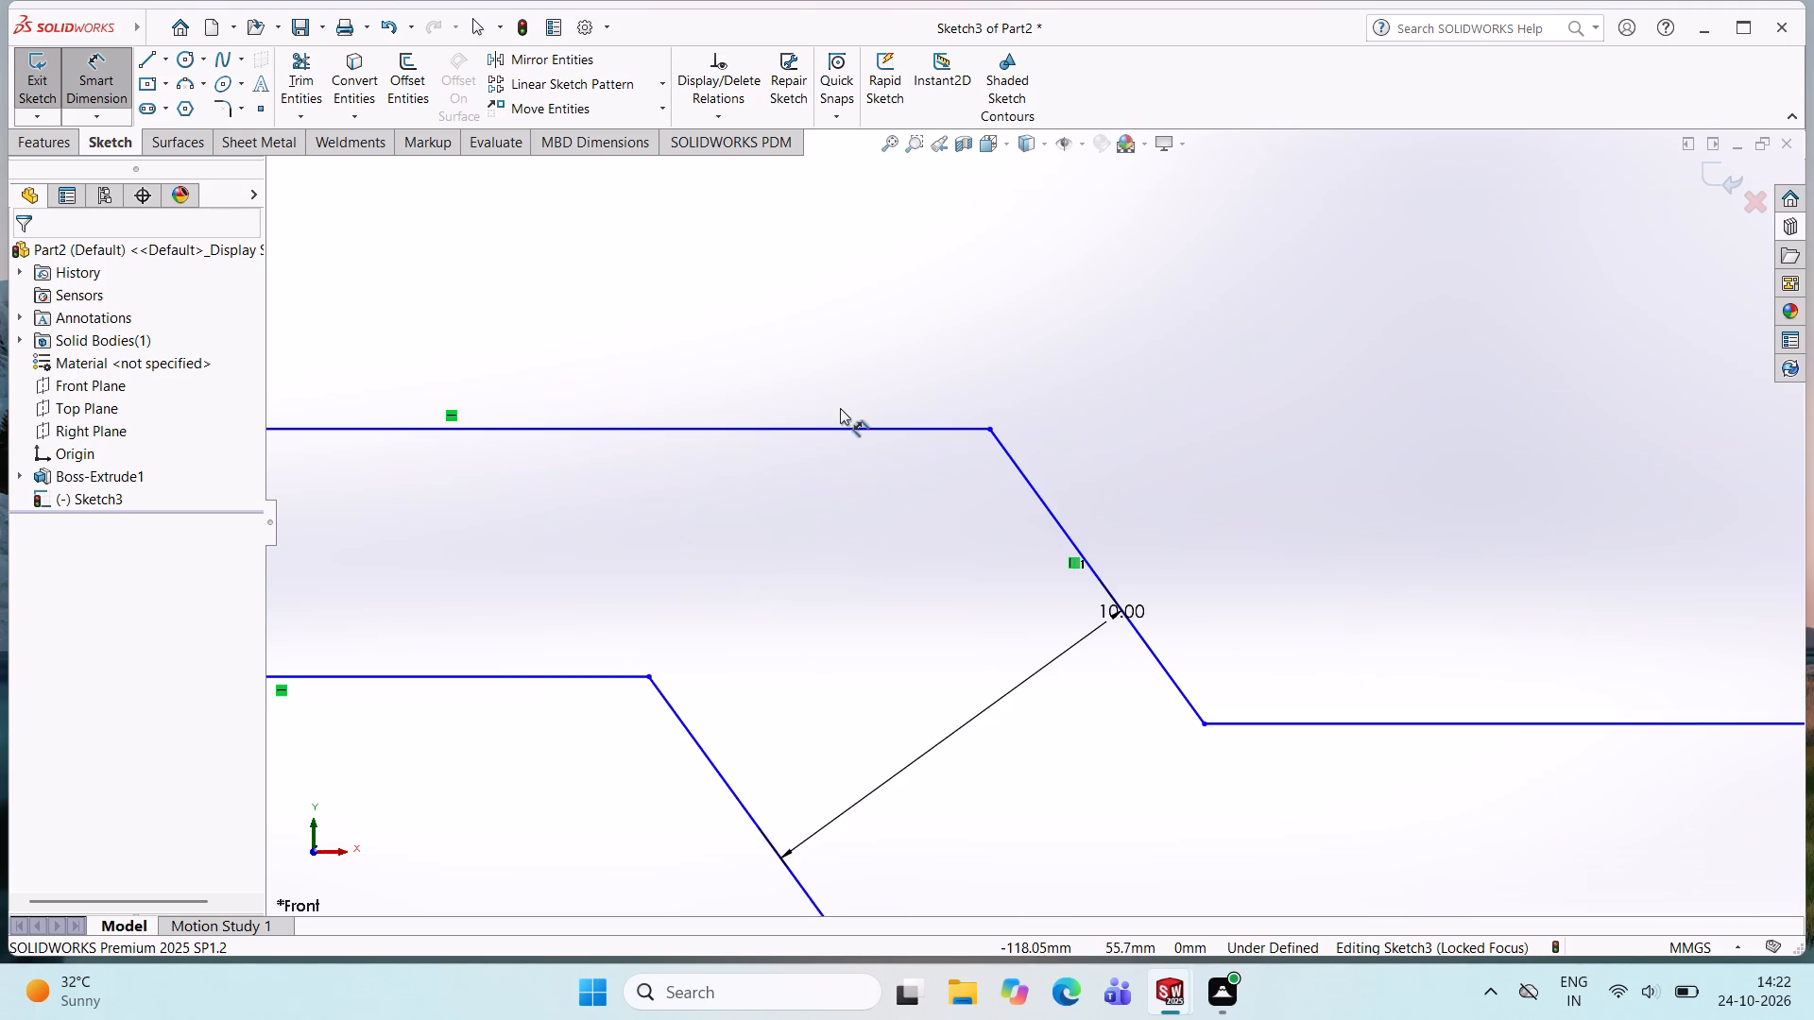
{"action": "scroll", "coordinate": [839, 412], "scroll_direction": "up", "scroll_amount": 8}
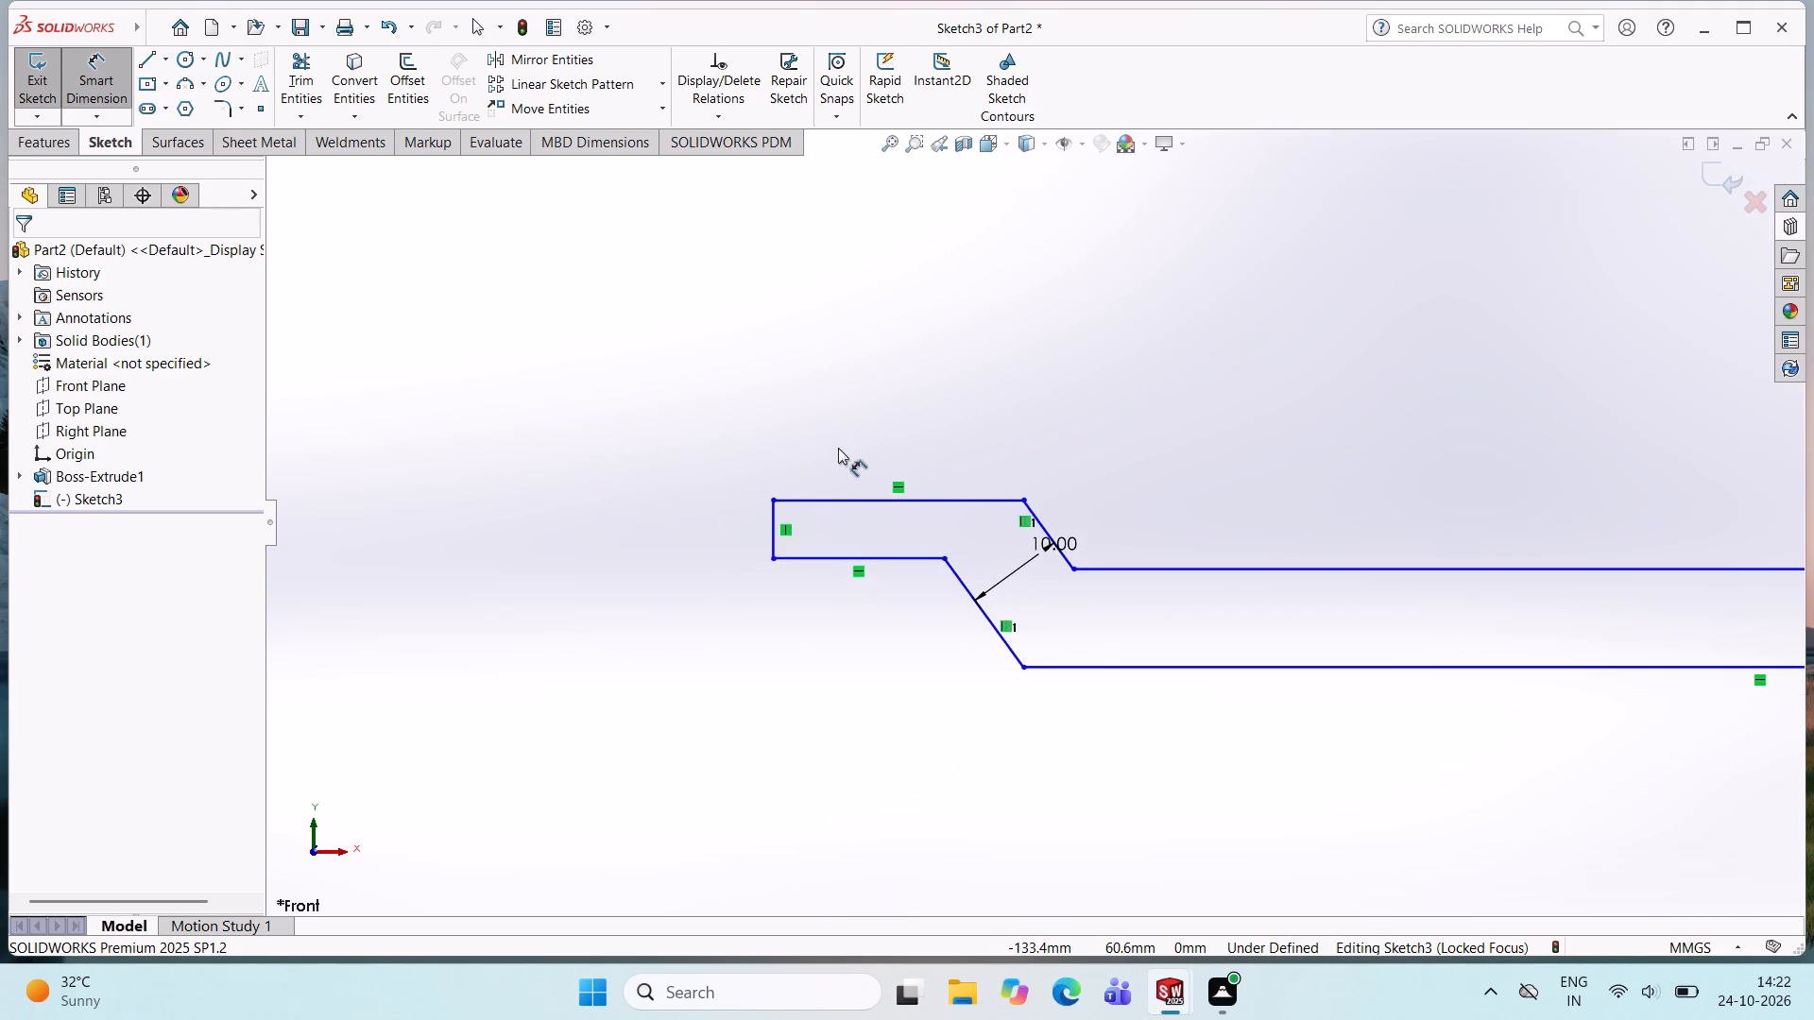
{"action": "scroll", "coordinate": [837, 449], "scroll_direction": "up", "scroll_amount": 3}
{"action": "scroll", "coordinate": [676, 486], "scroll_direction": "up", "scroll_amount": 2}
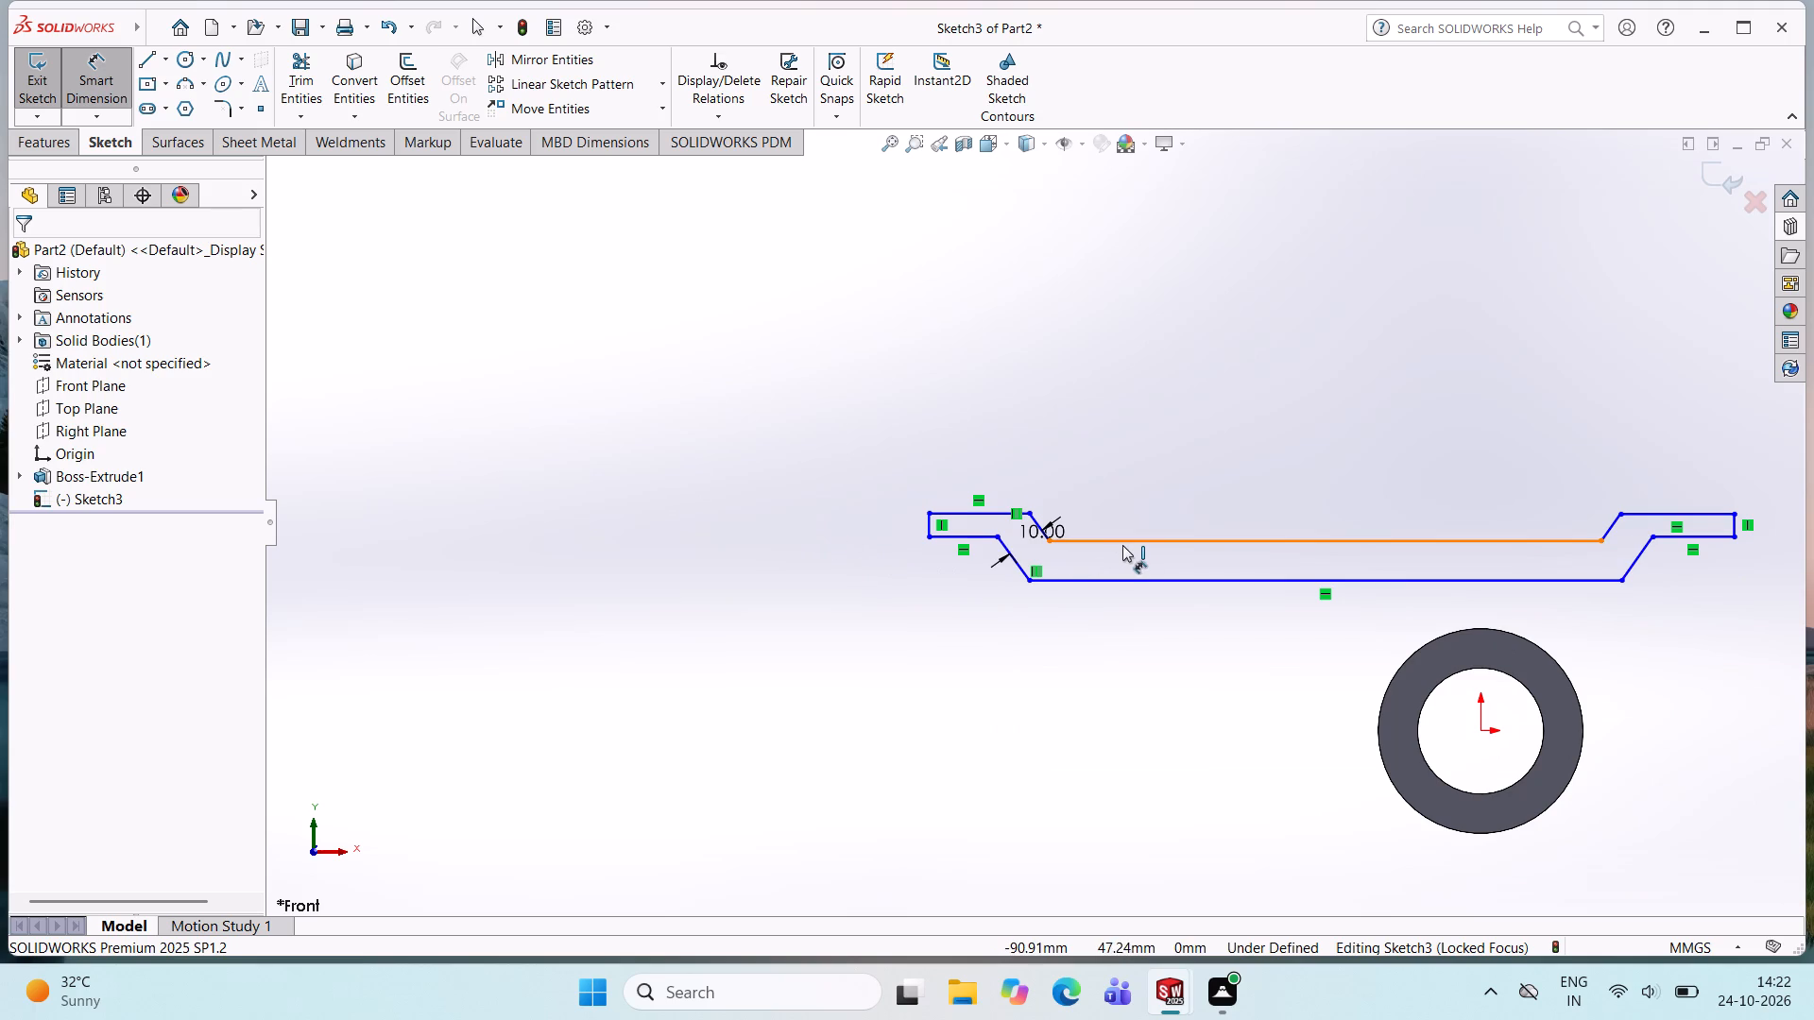
{"action": "scroll", "coordinate": [1120, 538], "scroll_direction": "down", "scroll_amount": 4}
{"action": "scroll", "coordinate": [813, 573], "scroll_direction": "down", "scroll_amount": 4}
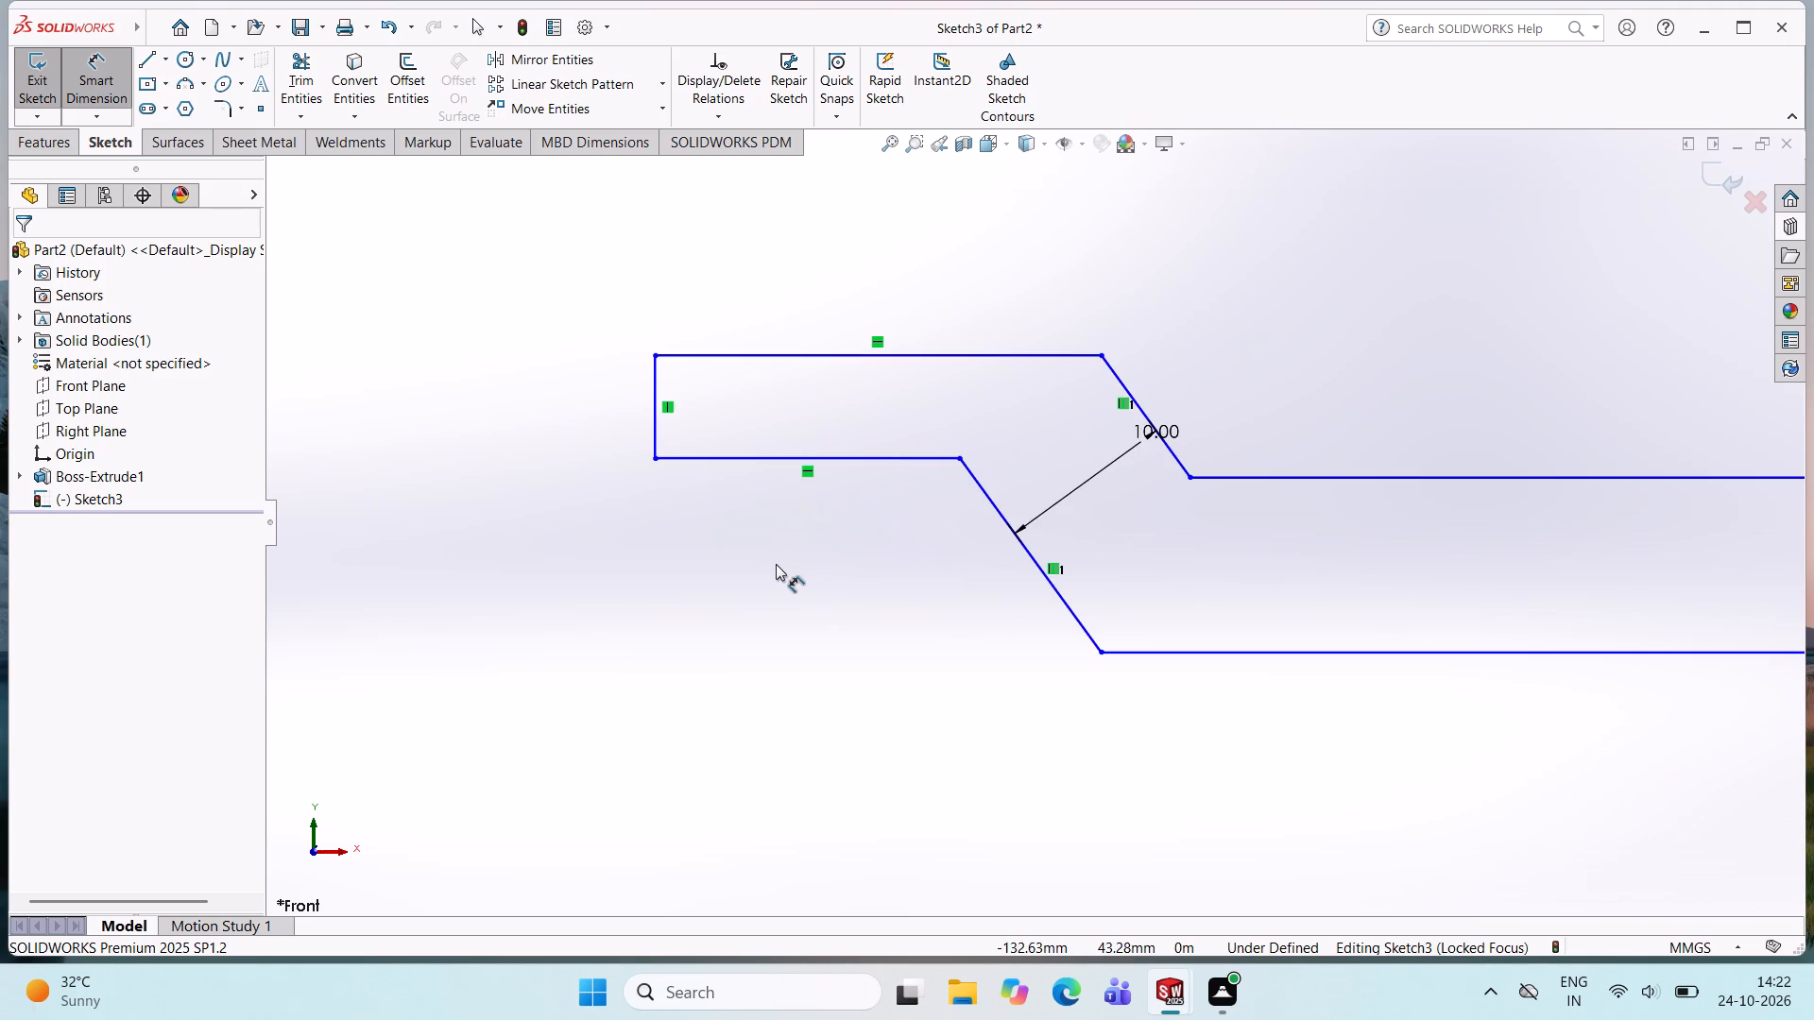
{"action": "scroll", "coordinate": [767, 564], "scroll_direction": "up", "scroll_amount": 13}
{"action": "scroll", "coordinate": [1254, 567], "scroll_direction": "down", "scroll_amount": 6}
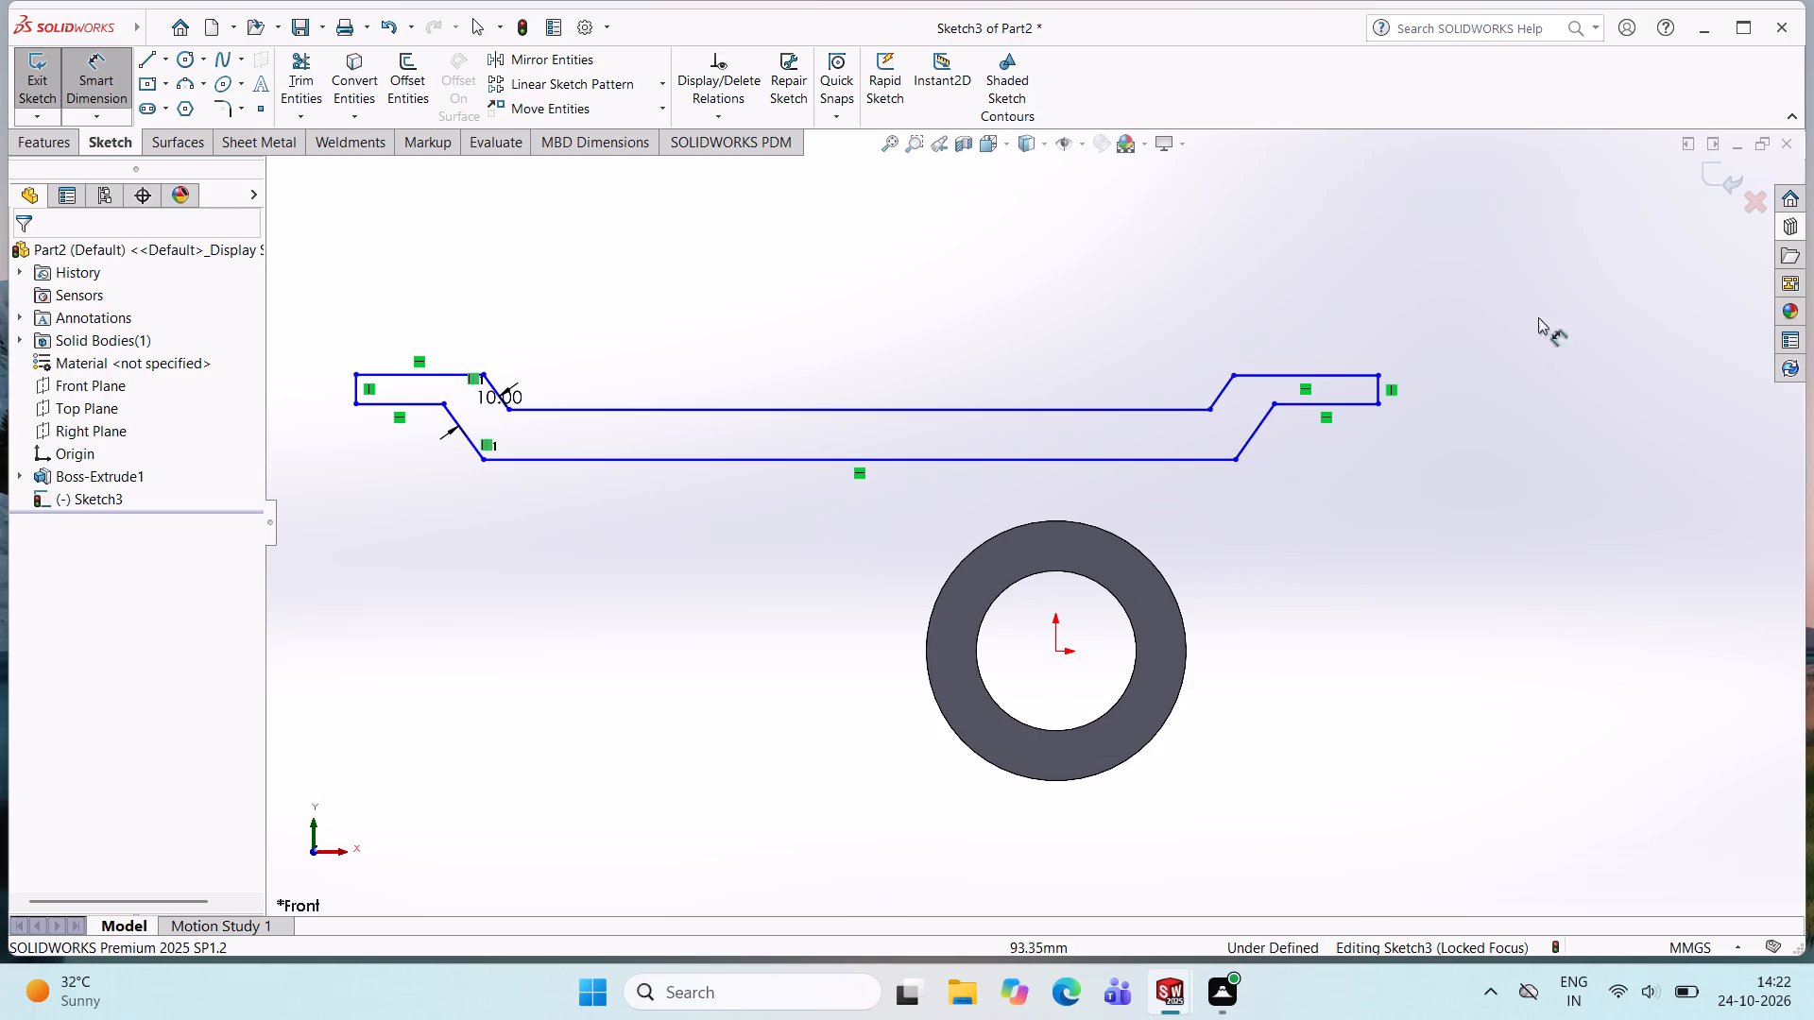
{"action": "left_click", "coordinate": [1378, 385]}
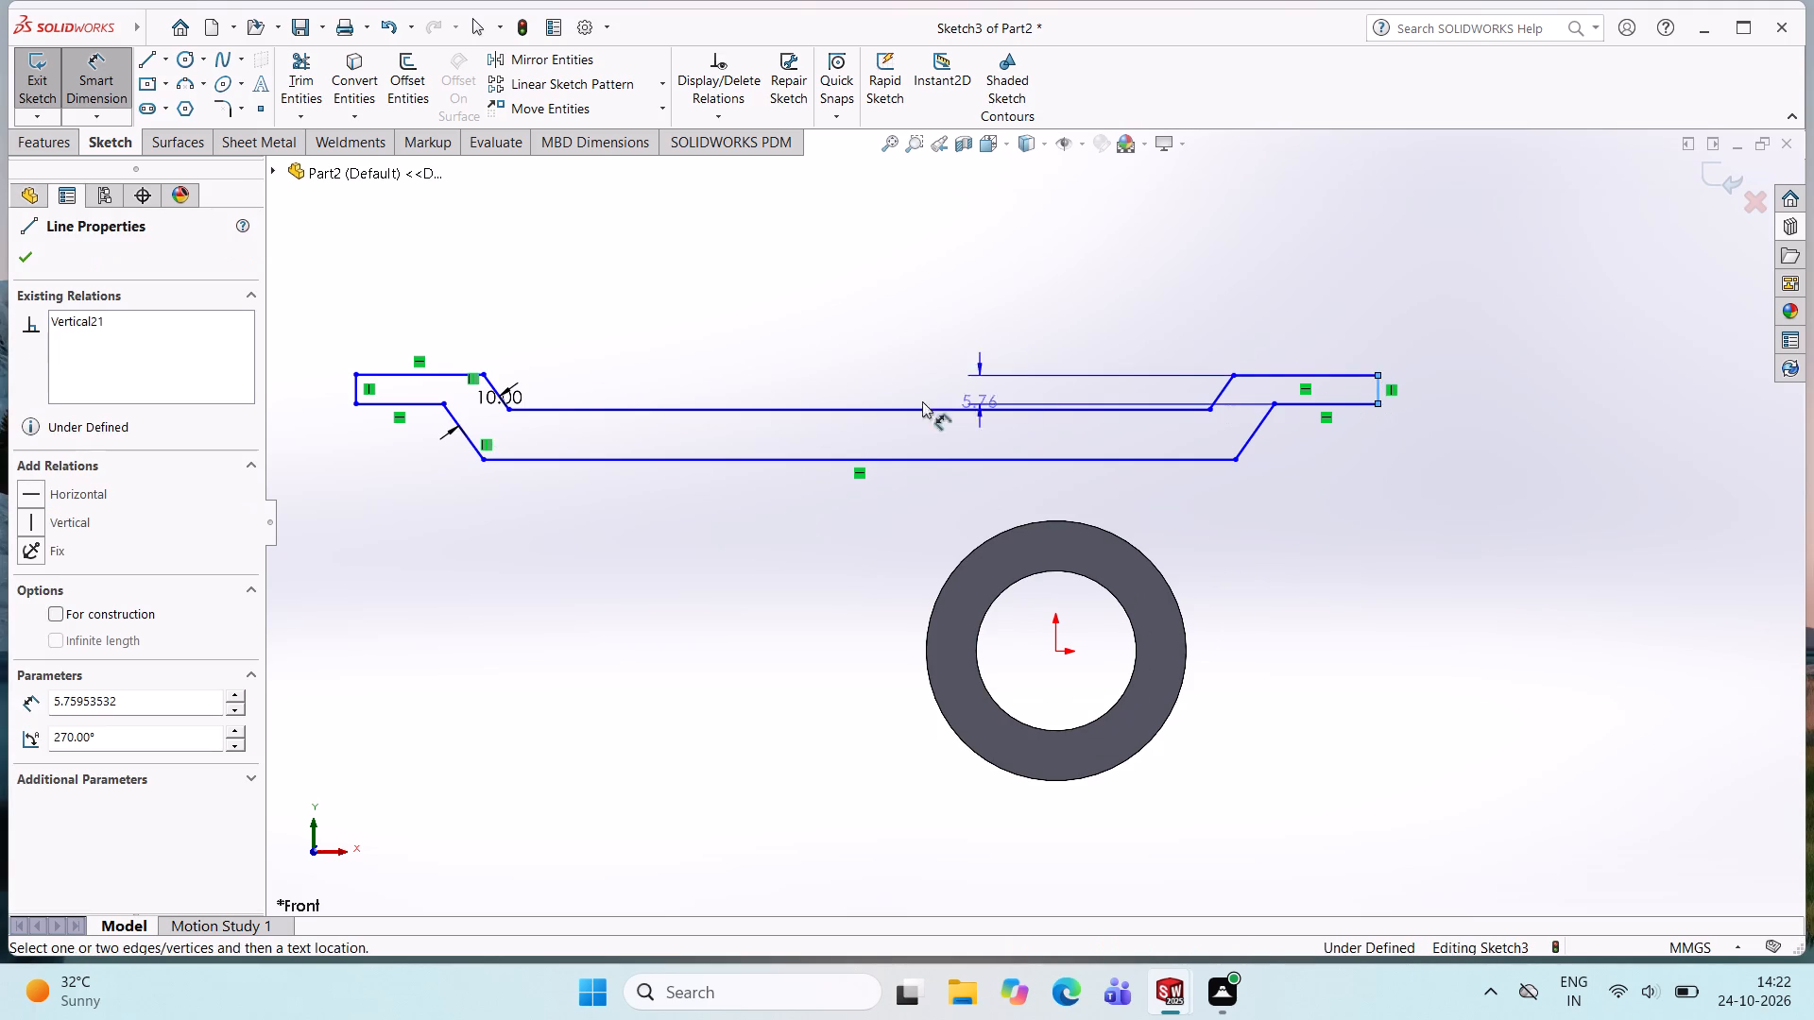
{"action": "left_click", "coordinate": [355, 383]}
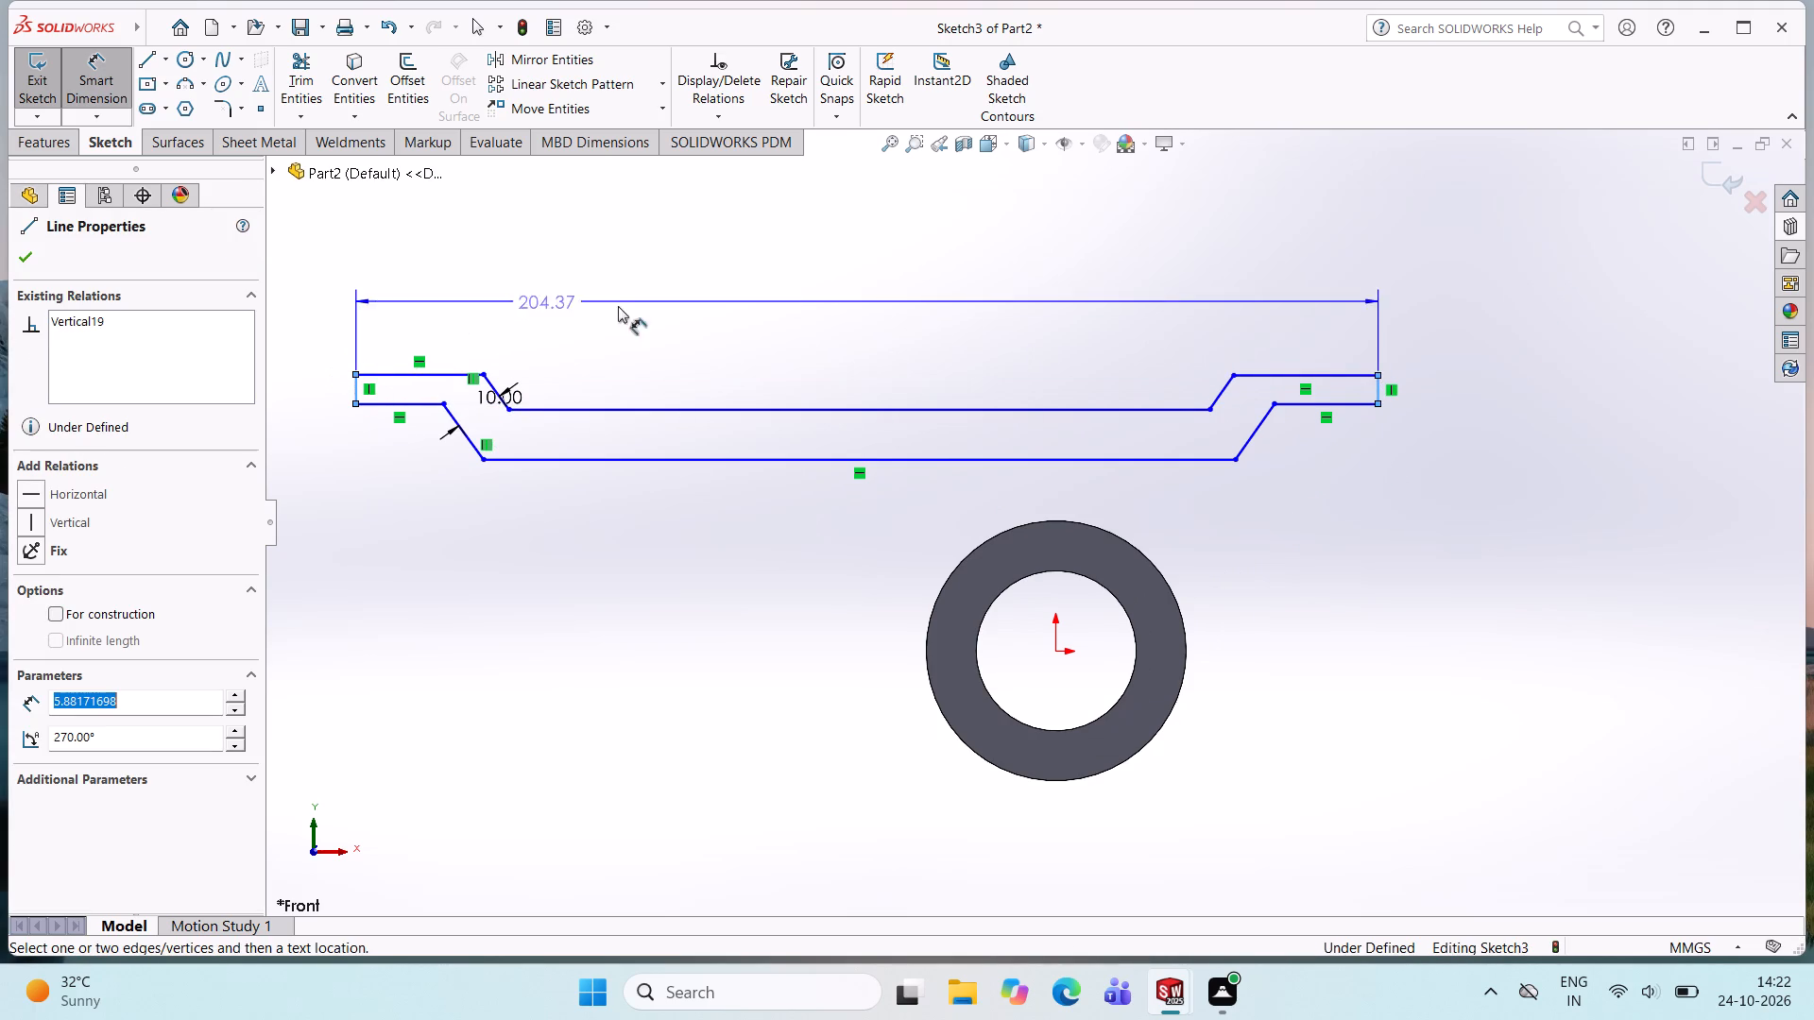
{"action": "left_click", "coordinate": [787, 314]}
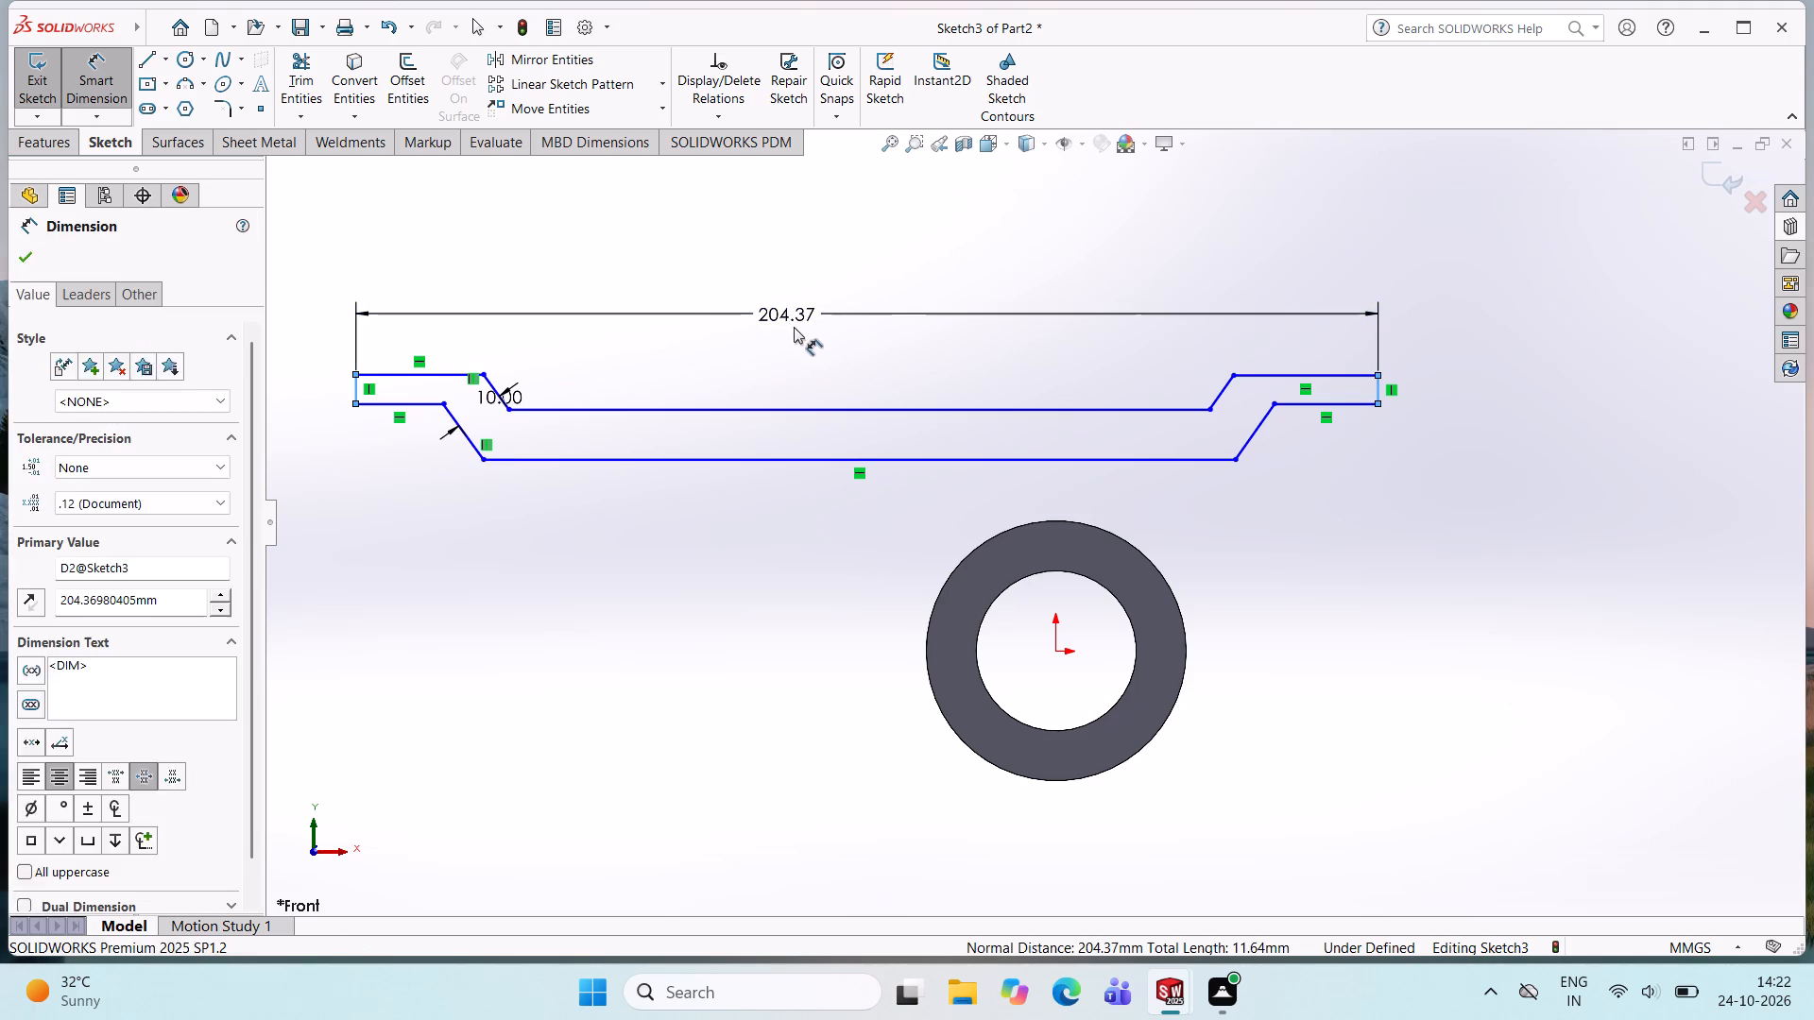
{"action": "type", "text": "250"}
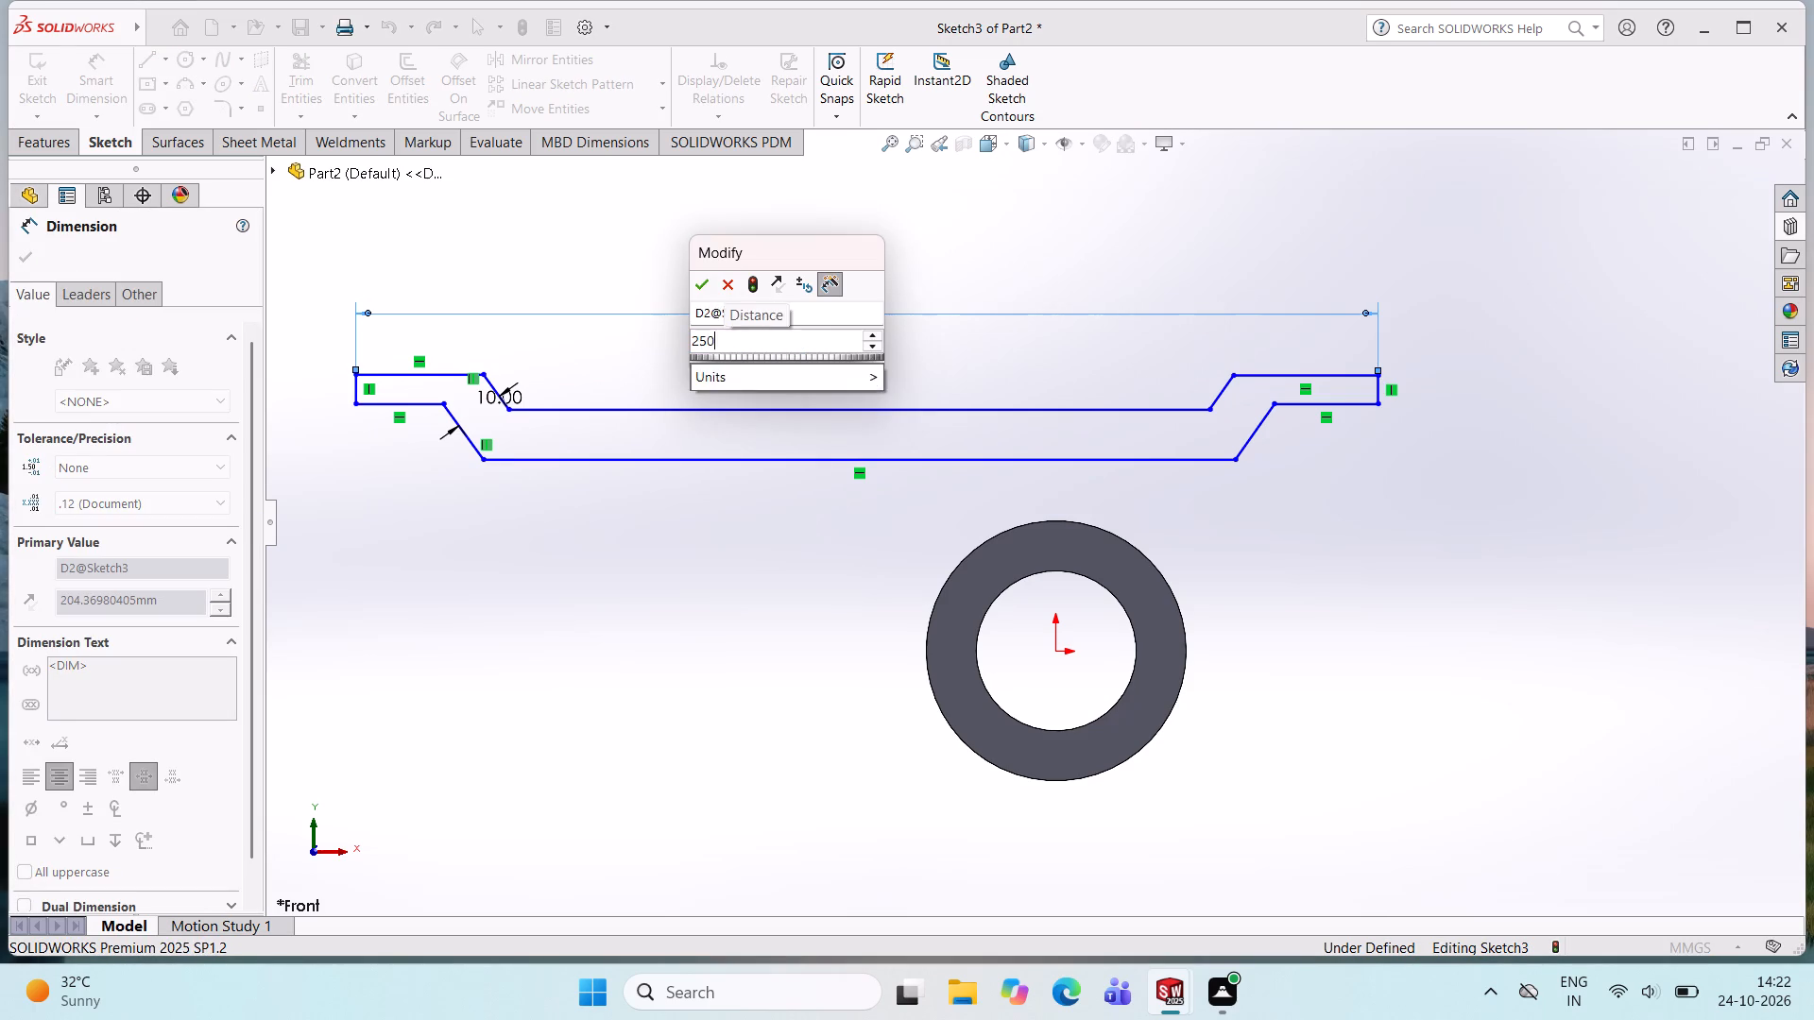
{"action": "key", "text": "Return"}
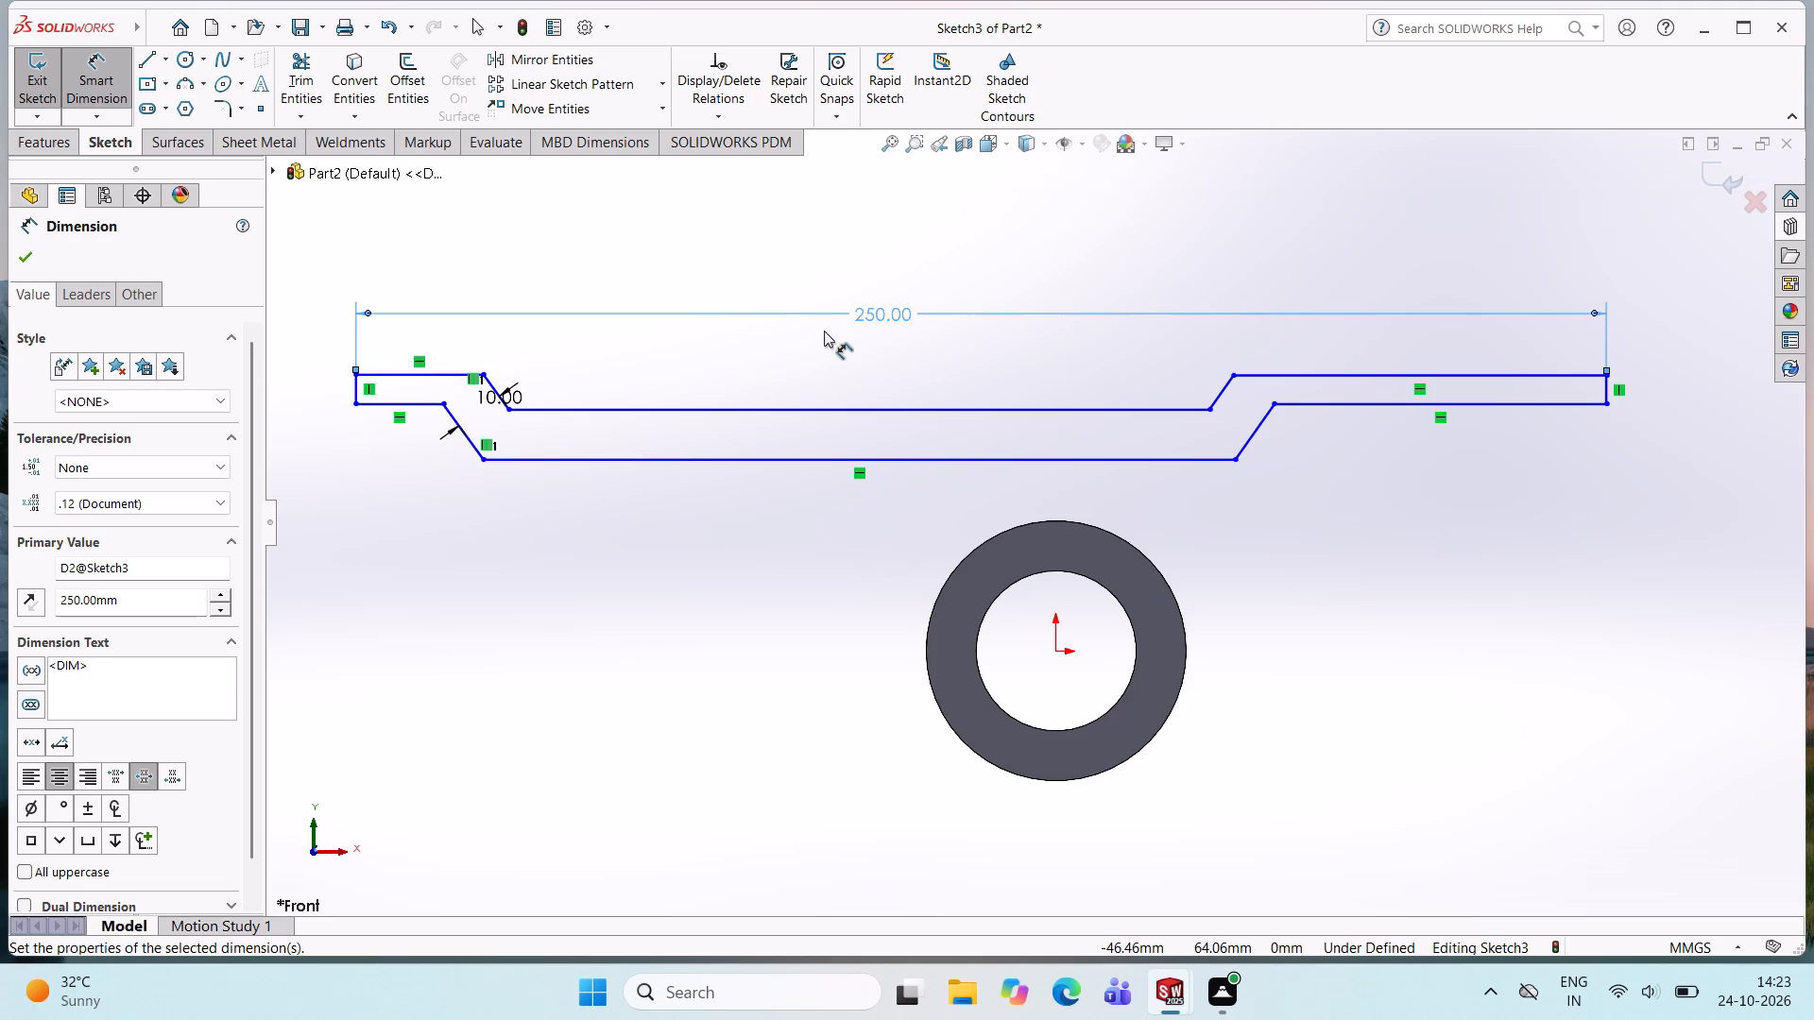
Undo the 250 mm overall dimension between the profile's two vertical end lines.
{"action": "key", "text": "Escape"}
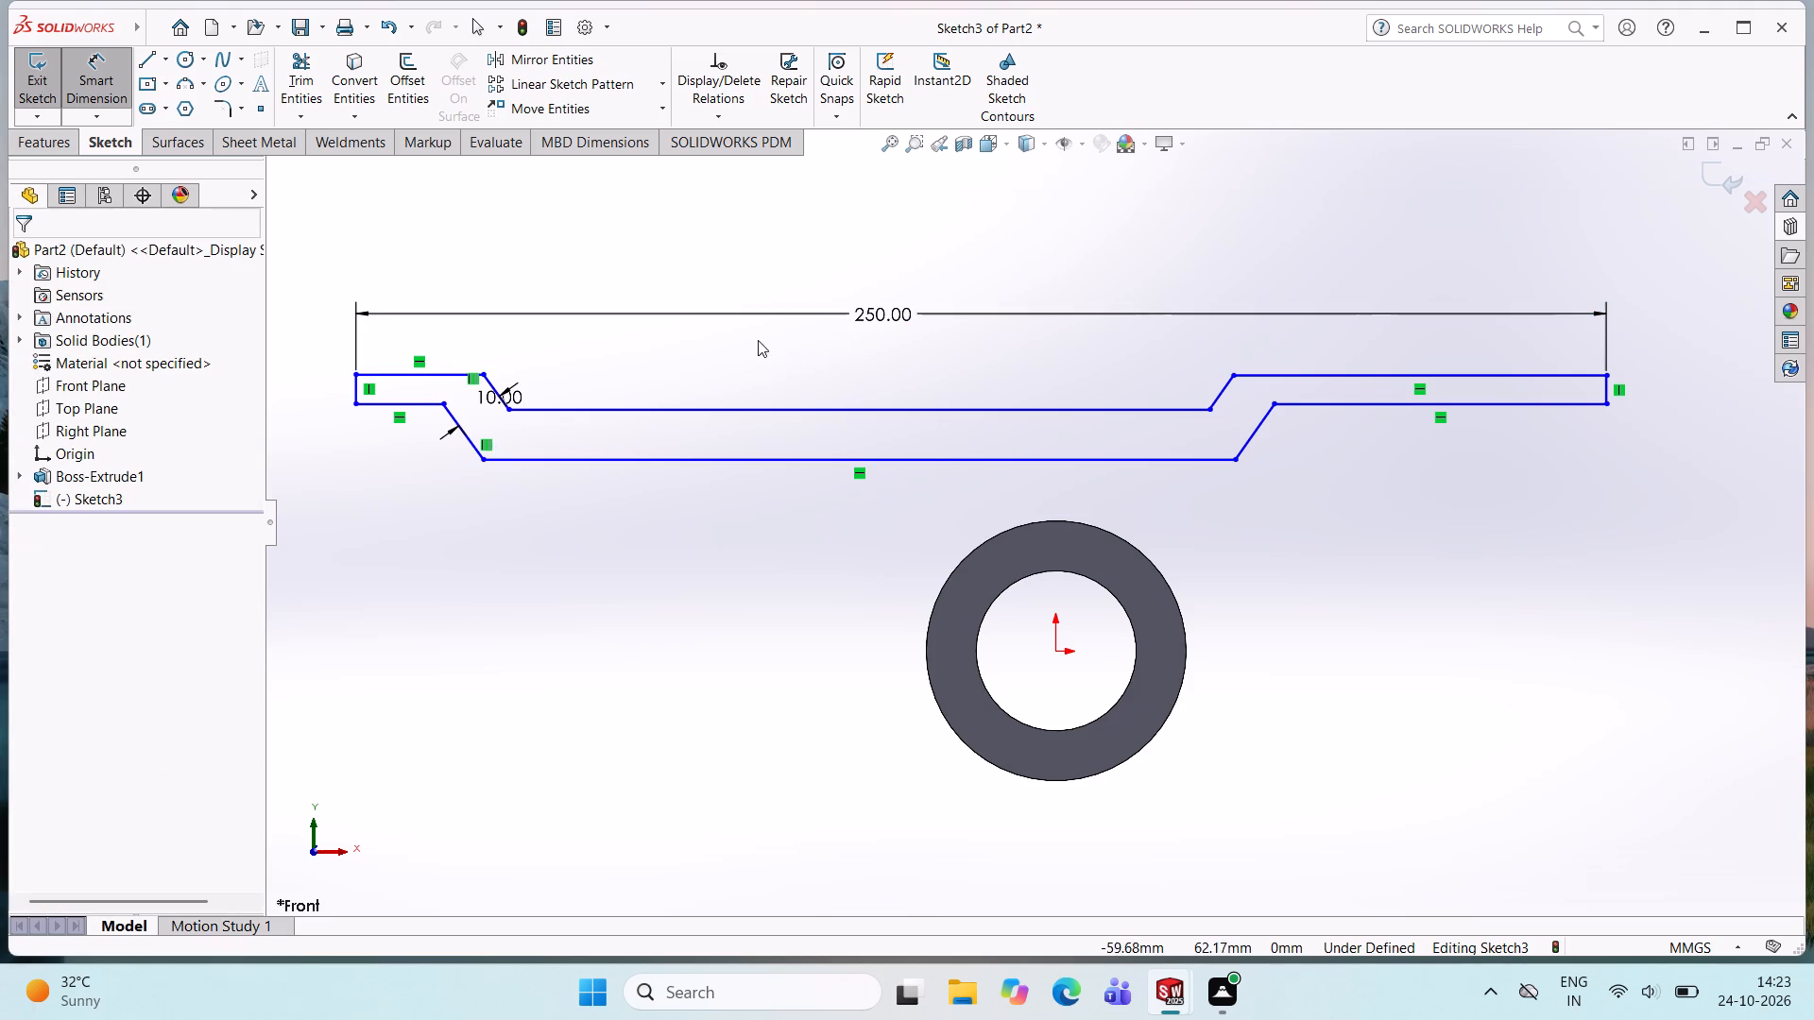
{"action": "key", "text": "Escape"}
{"action": "key", "text": "ctrl+z"}
{"action": "key", "text": "ctrl+z"}
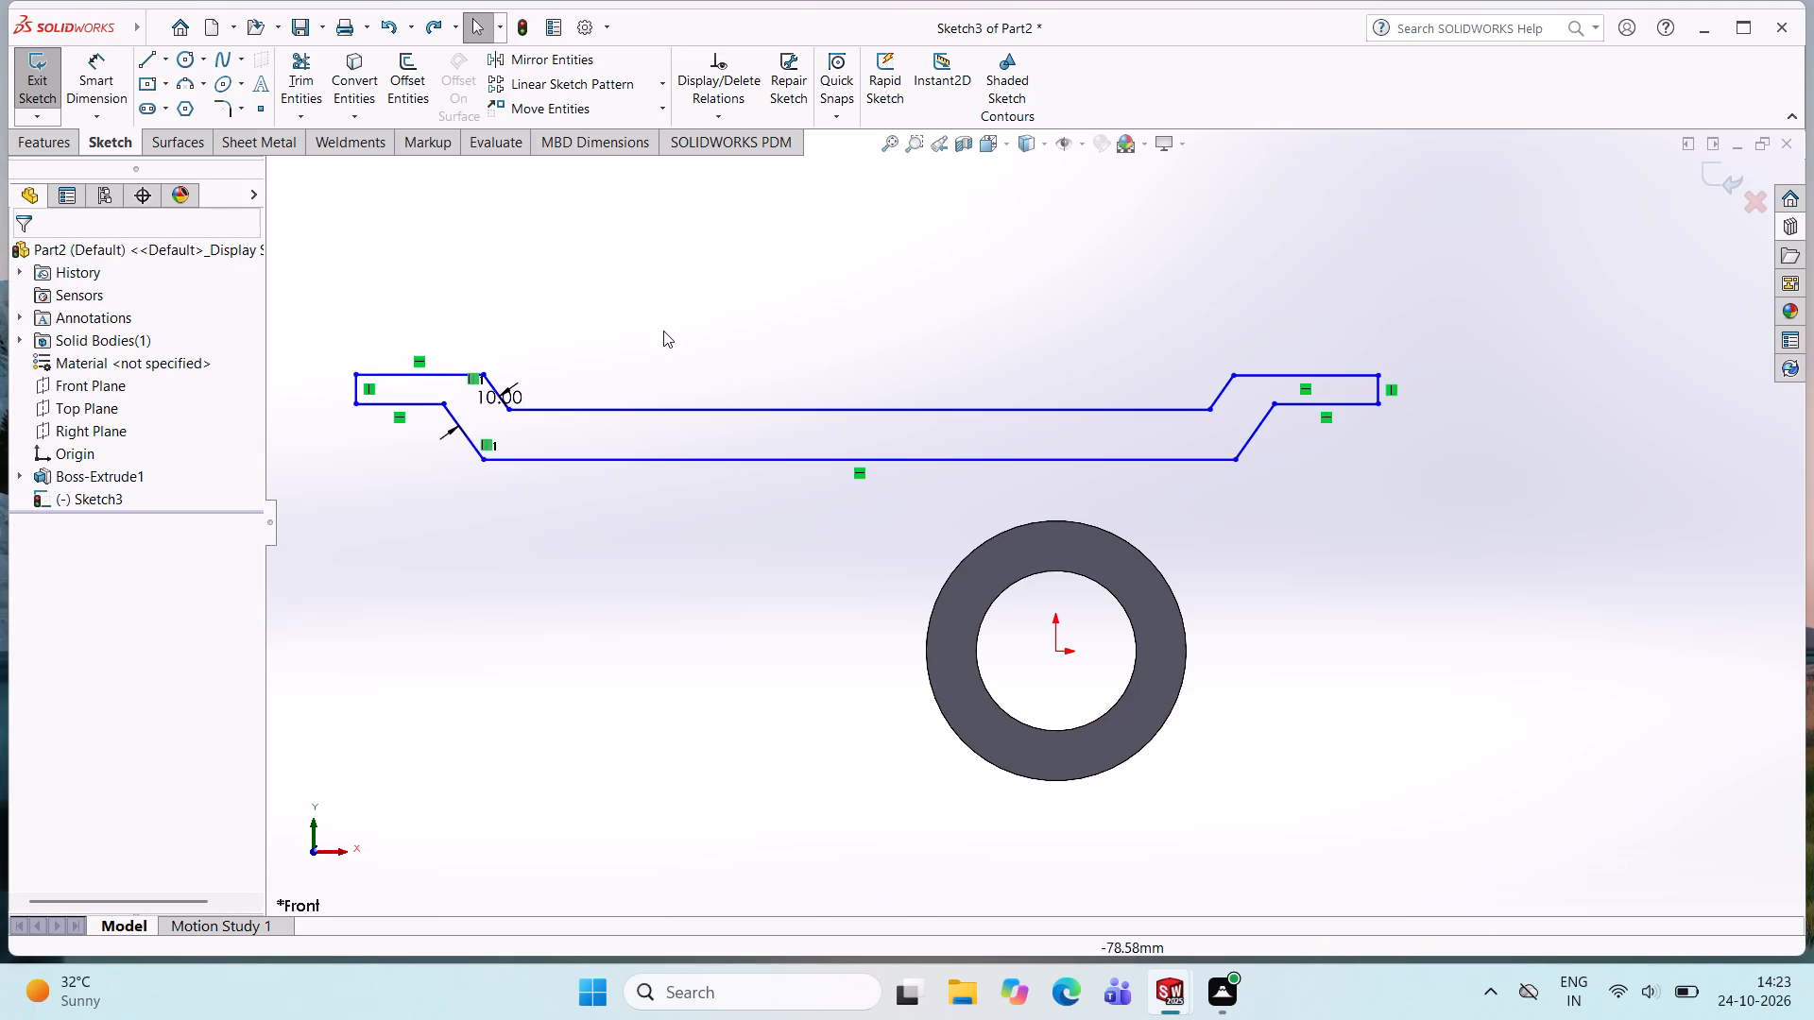
Delete the profile's upper left horizontal, 10 mm offset dimension, long upper line, upper left slope and left vertical end line.
{"action": "left_click", "coordinate": [691, 400]}
{"action": "left_click", "coordinate": [713, 427]}
{"action": "left_click", "coordinate": [700, 398]}
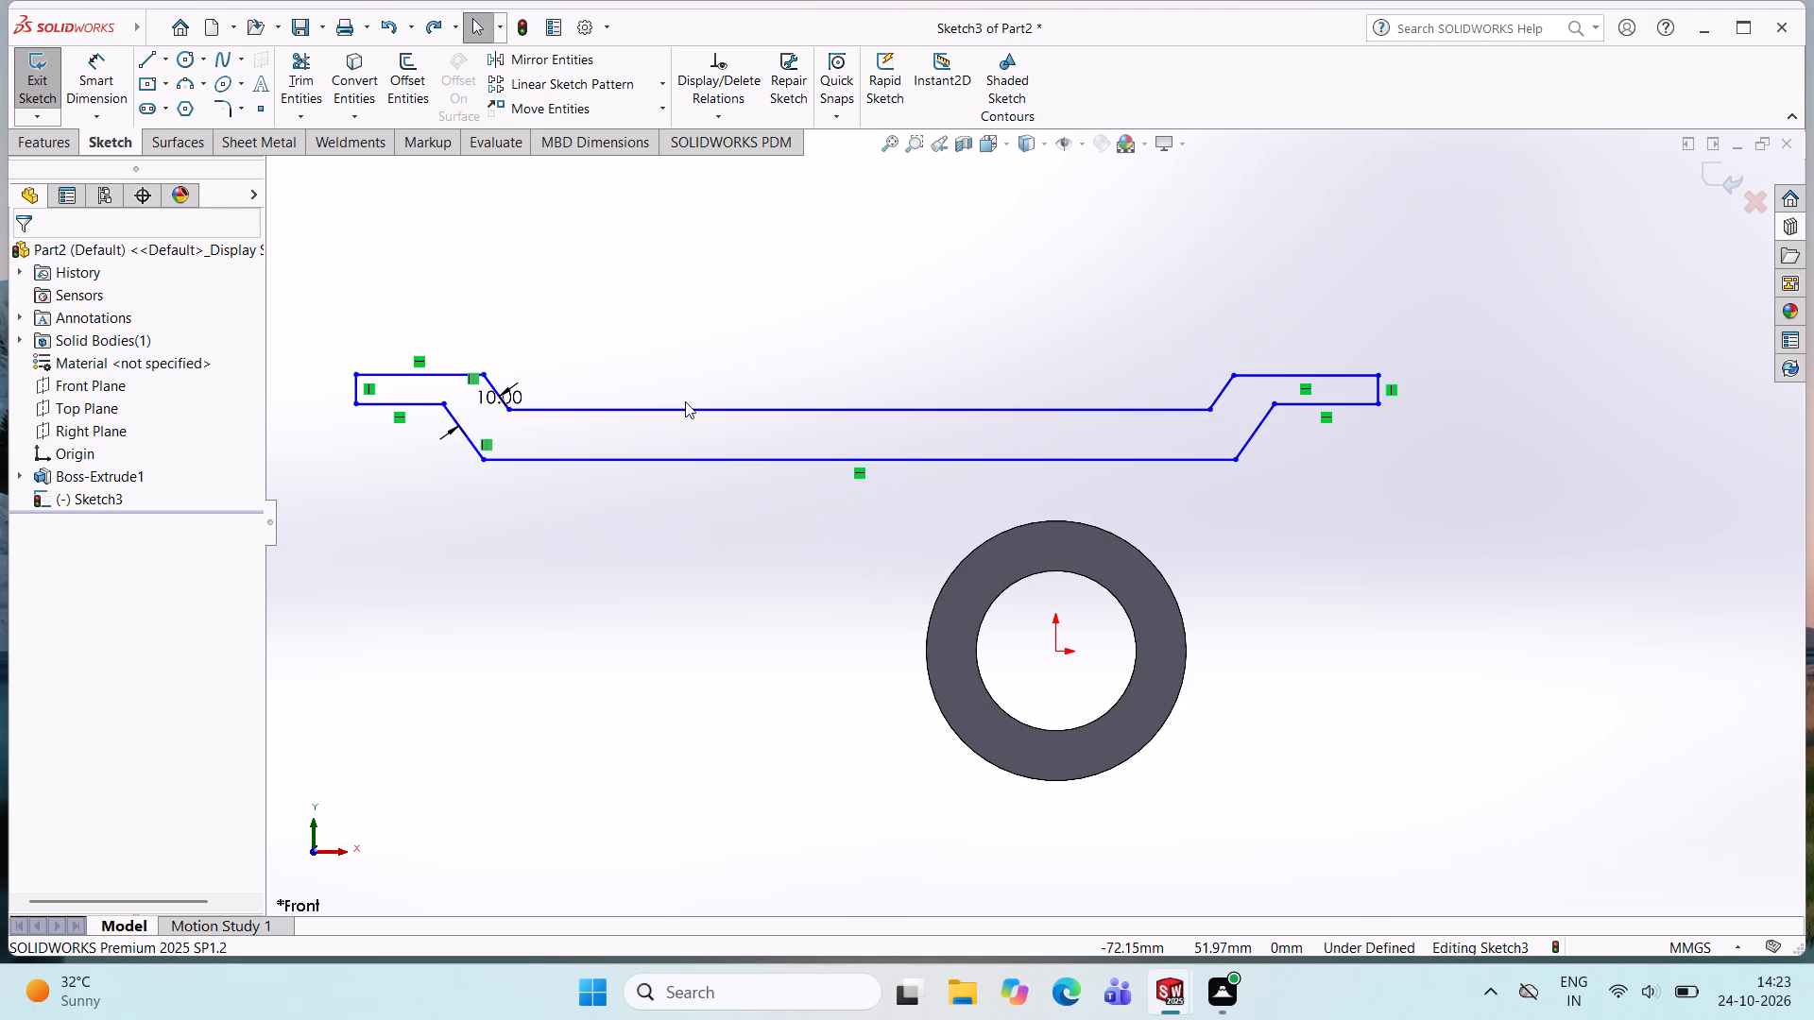
{"action": "left_click", "coordinate": [455, 369]}
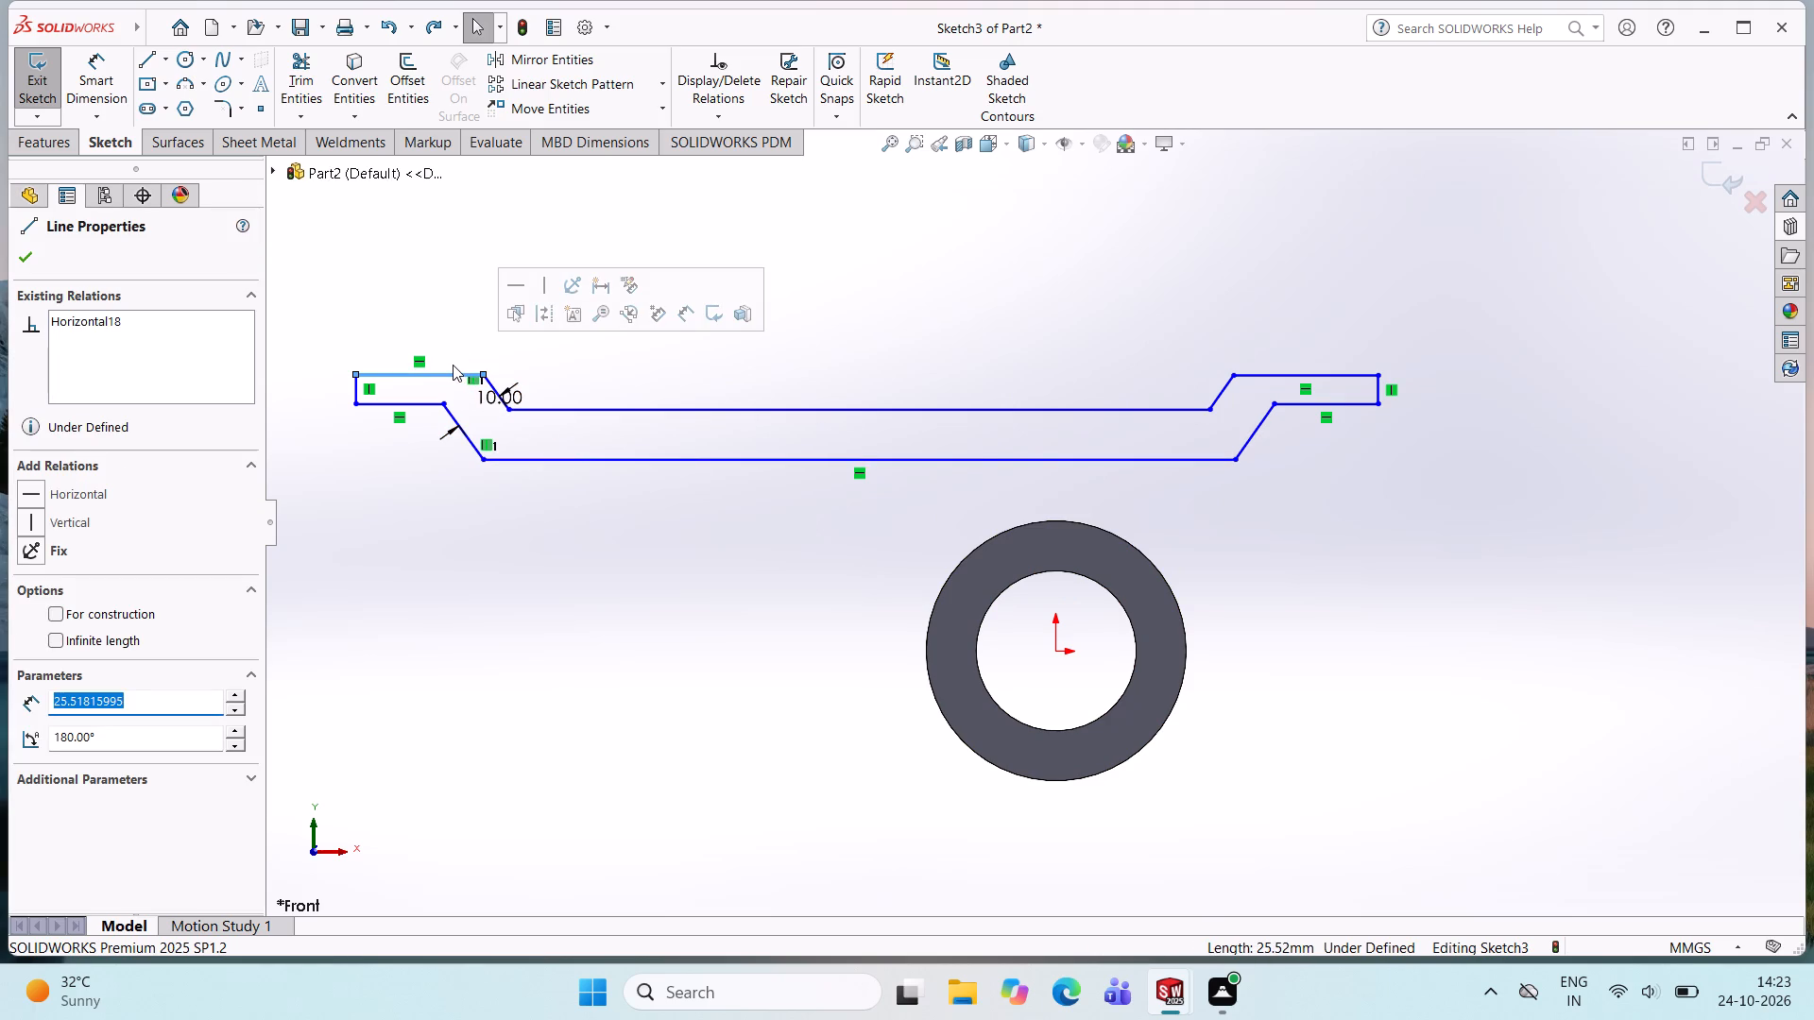
{"action": "key", "text": "Delete"}
{"action": "left_click", "coordinate": [492, 395]}
{"action": "key", "text": "Delete"}
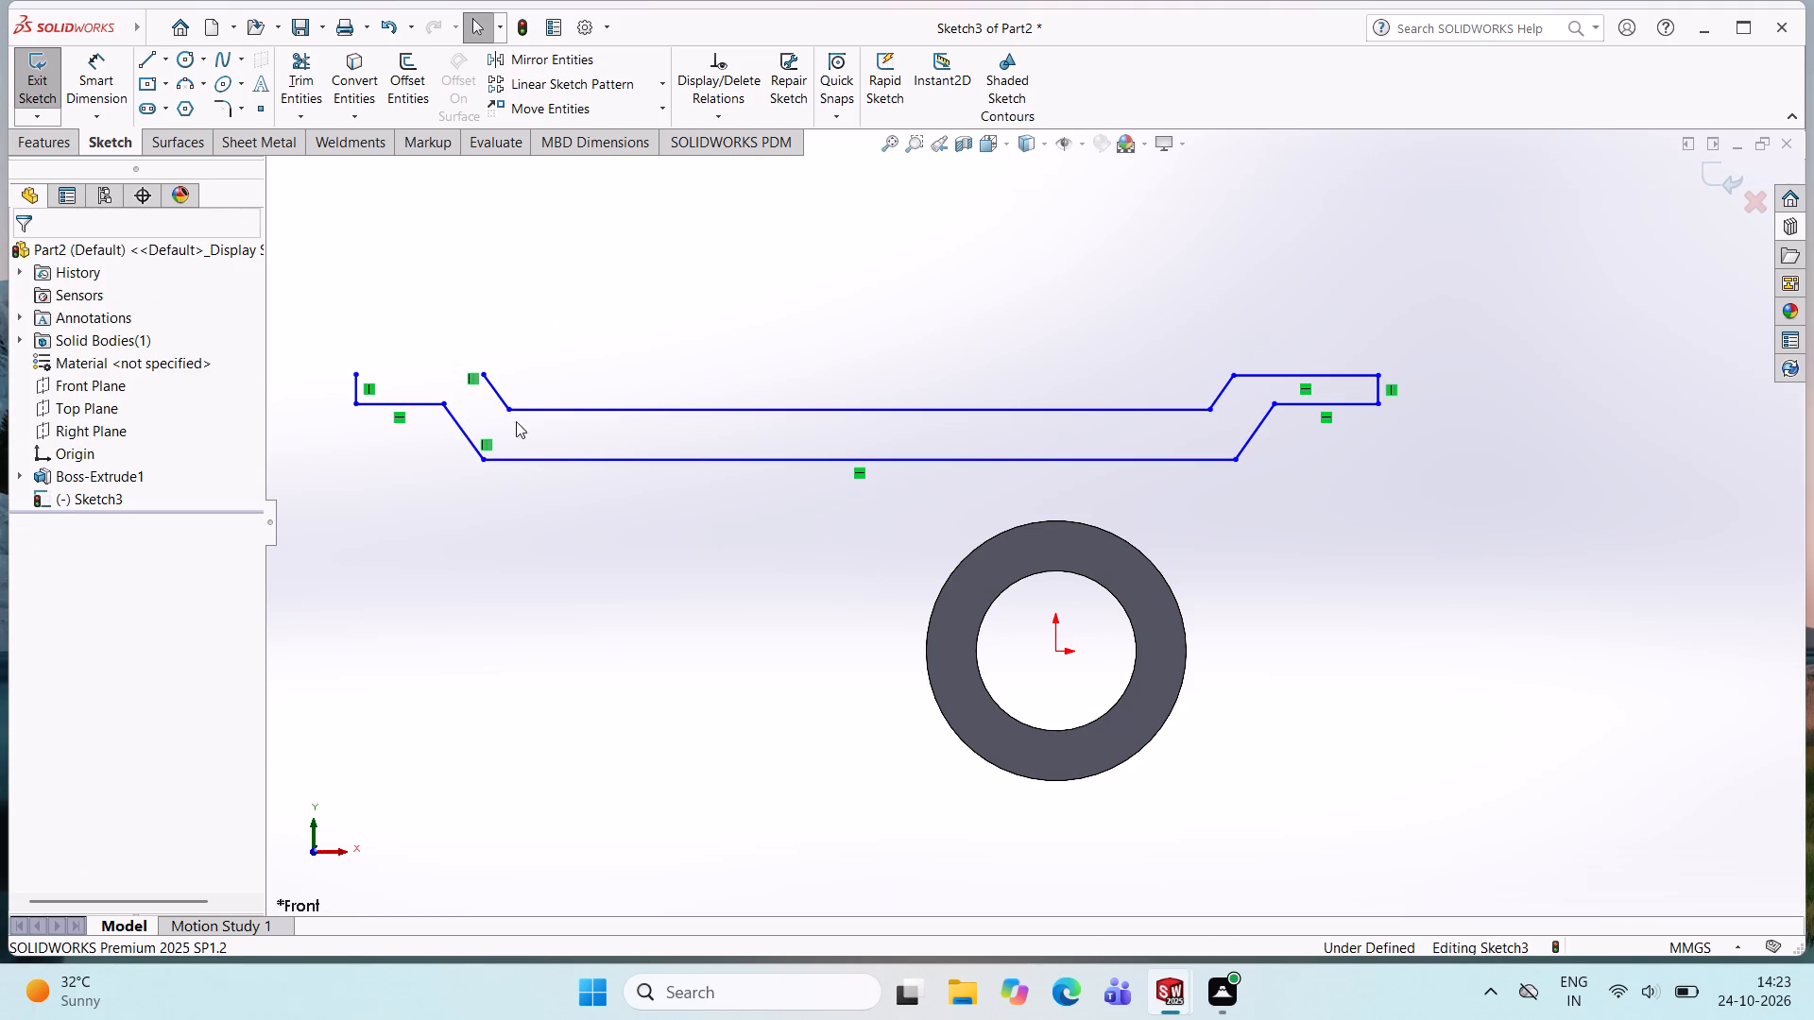
{"action": "left_click", "coordinate": [534, 410]}
{"action": "key", "text": "Delete"}
{"action": "left_click", "coordinate": [499, 399]}
{"action": "key", "text": "Delete"}
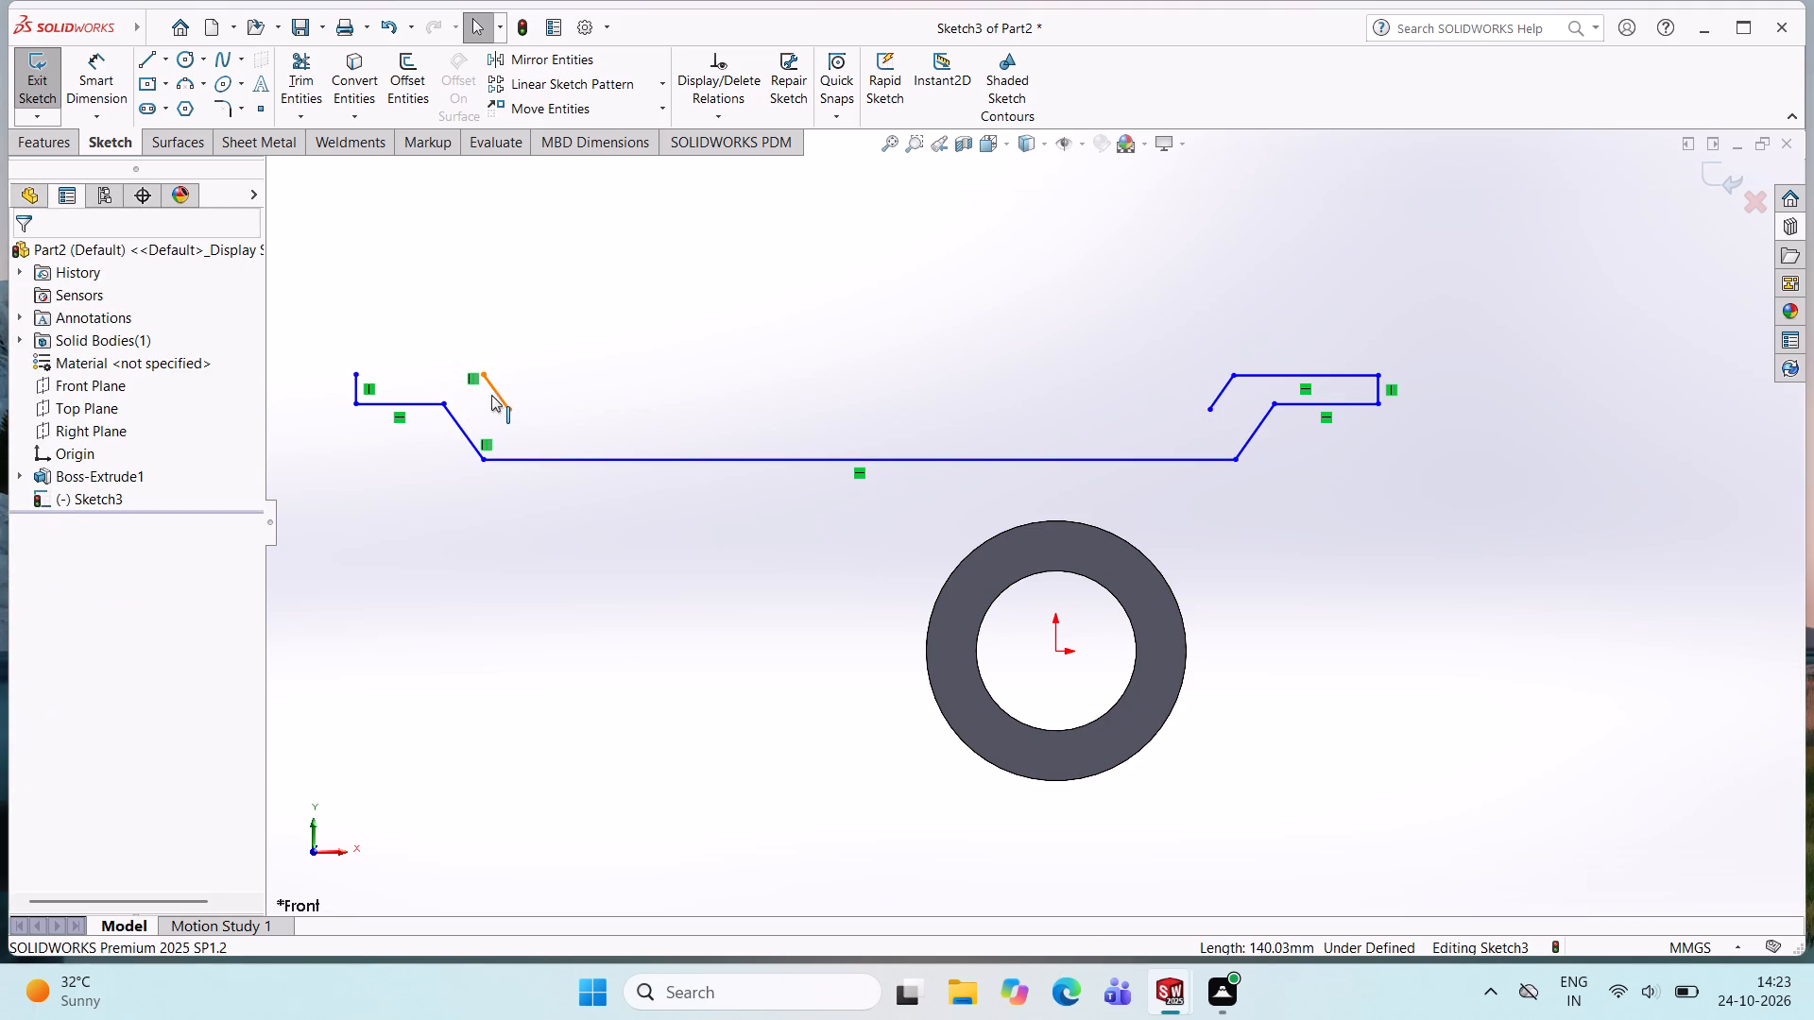
{"action": "left_click", "coordinate": [352, 383]}
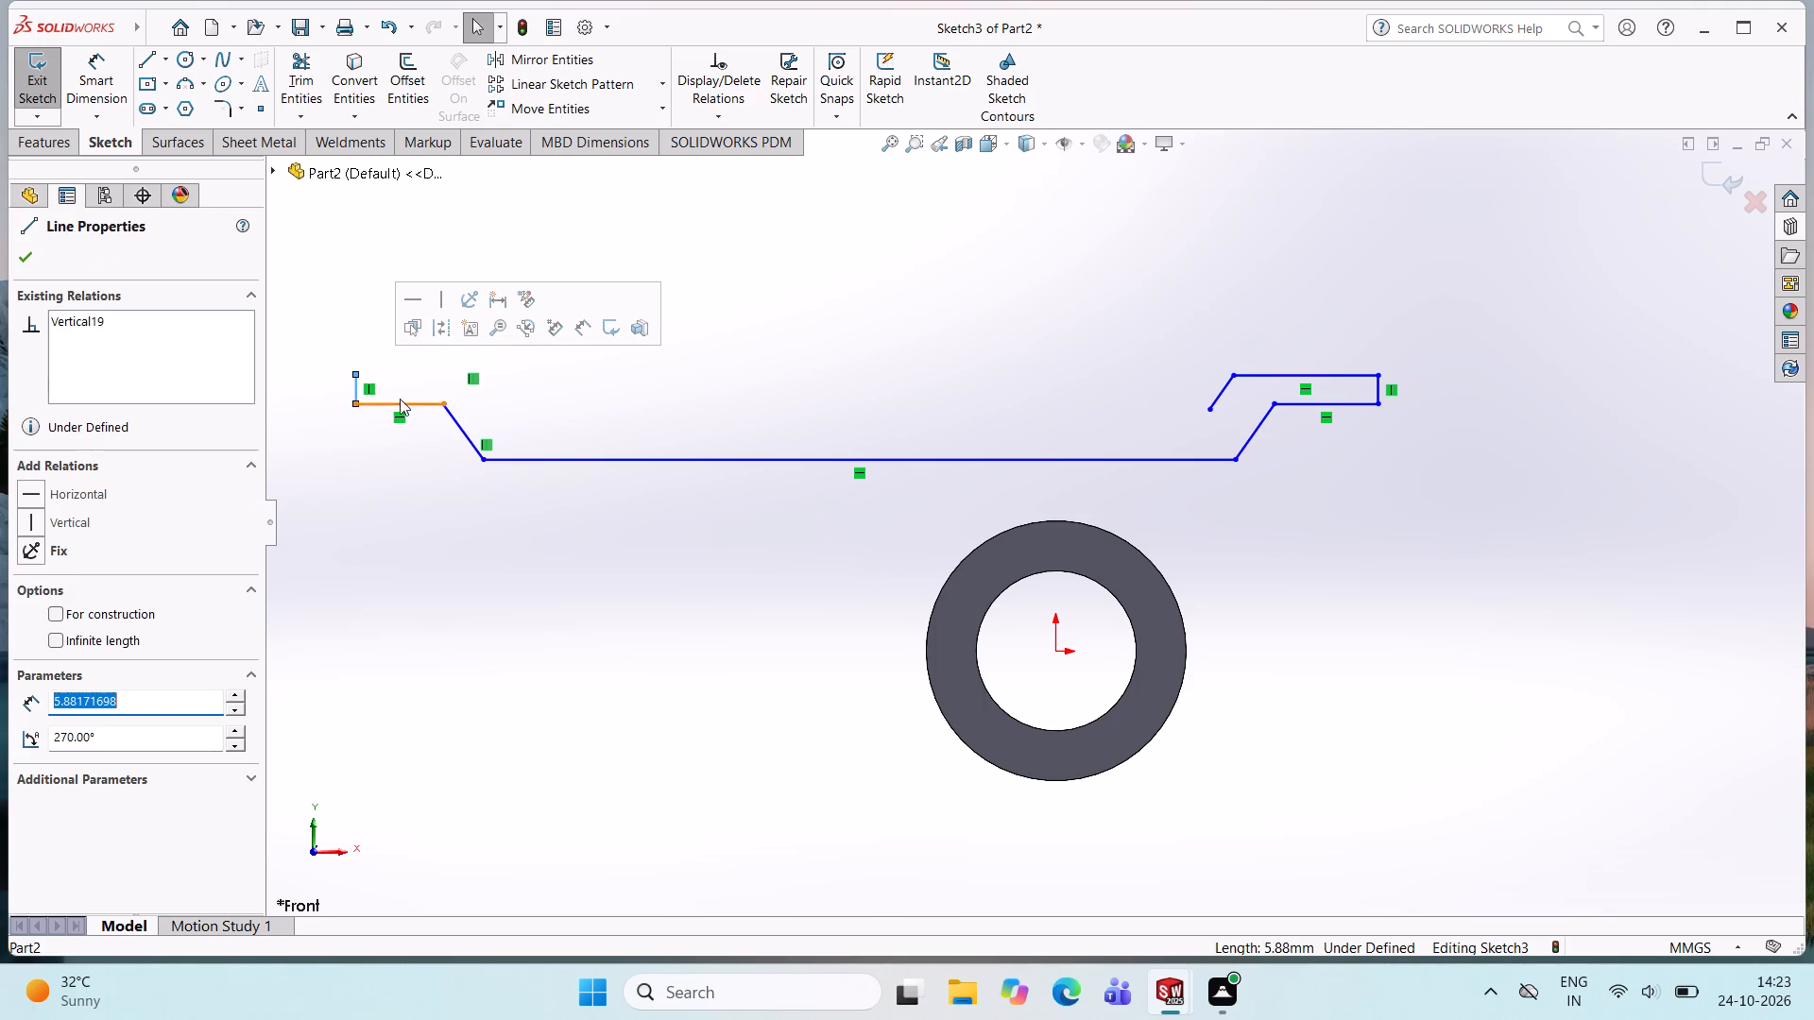
{"action": "key", "text": "Delete"}
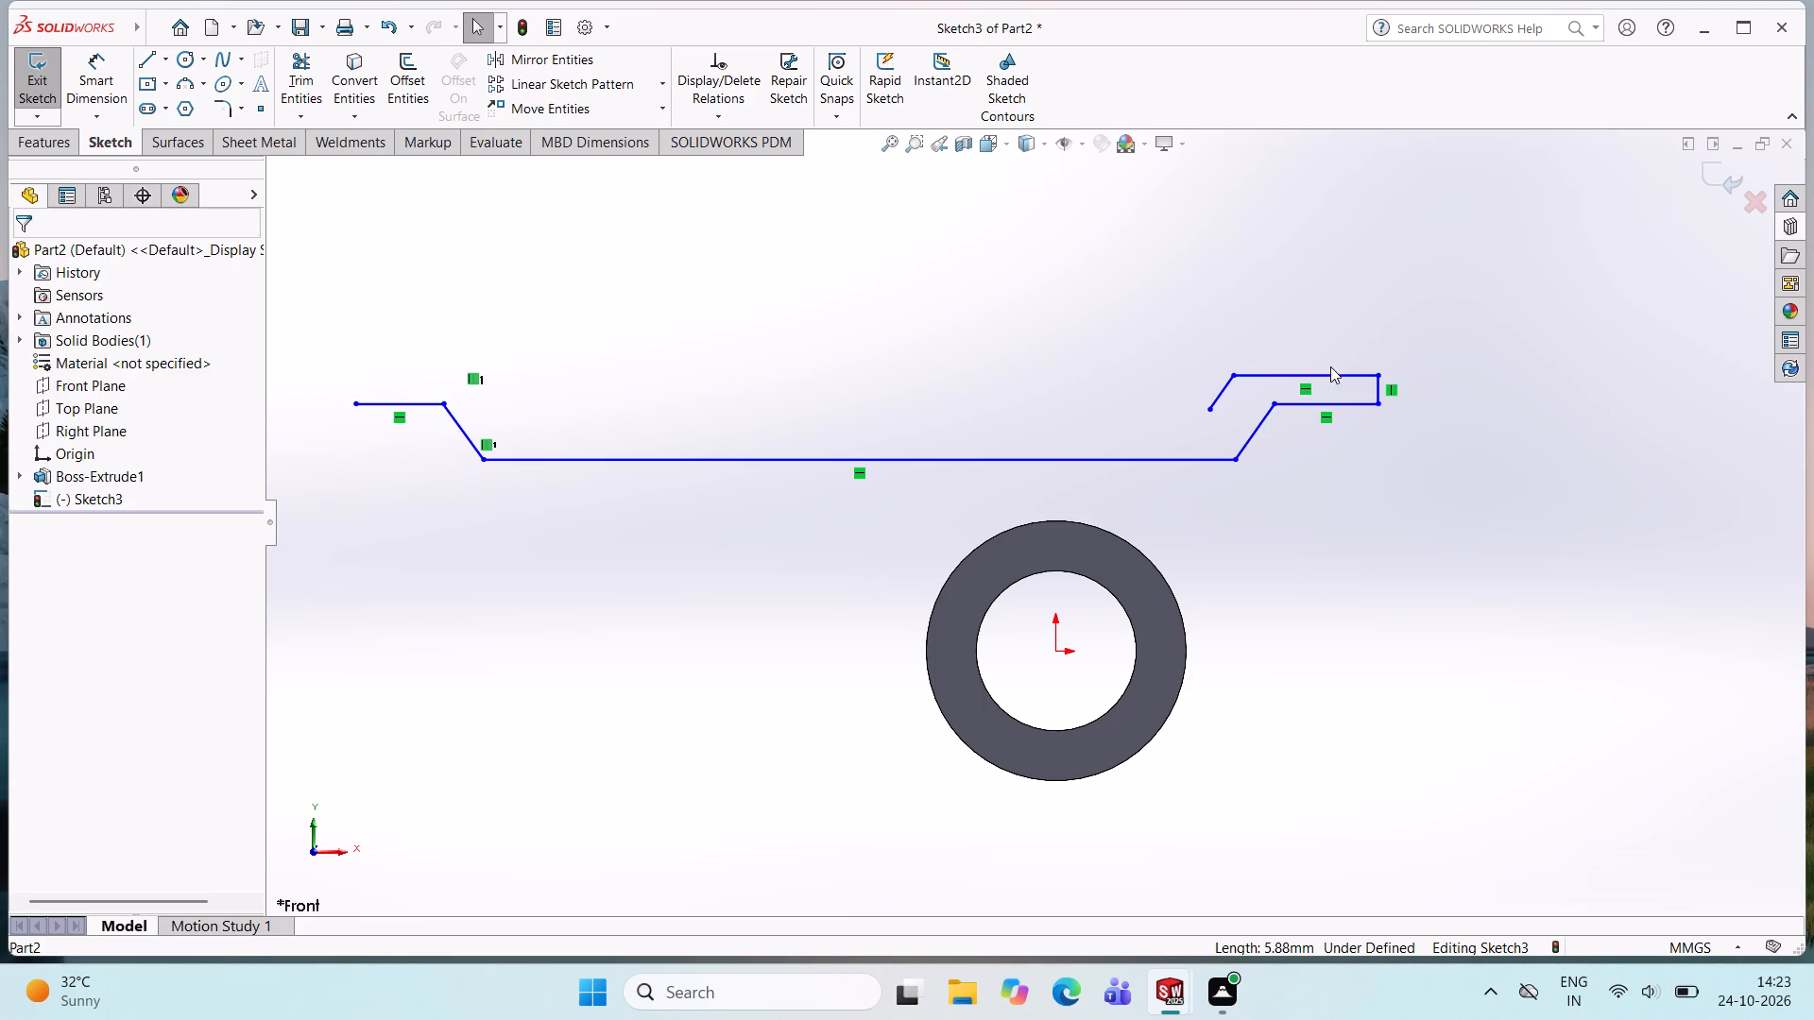
Delete the profile's upper right horizontal, upper right slope, lower right horizontal and right vertical end line.
{"action": "left_click", "coordinate": [1330, 374]}
{"action": "key", "text": "Delete"}
{"action": "left_click", "coordinate": [1225, 394]}
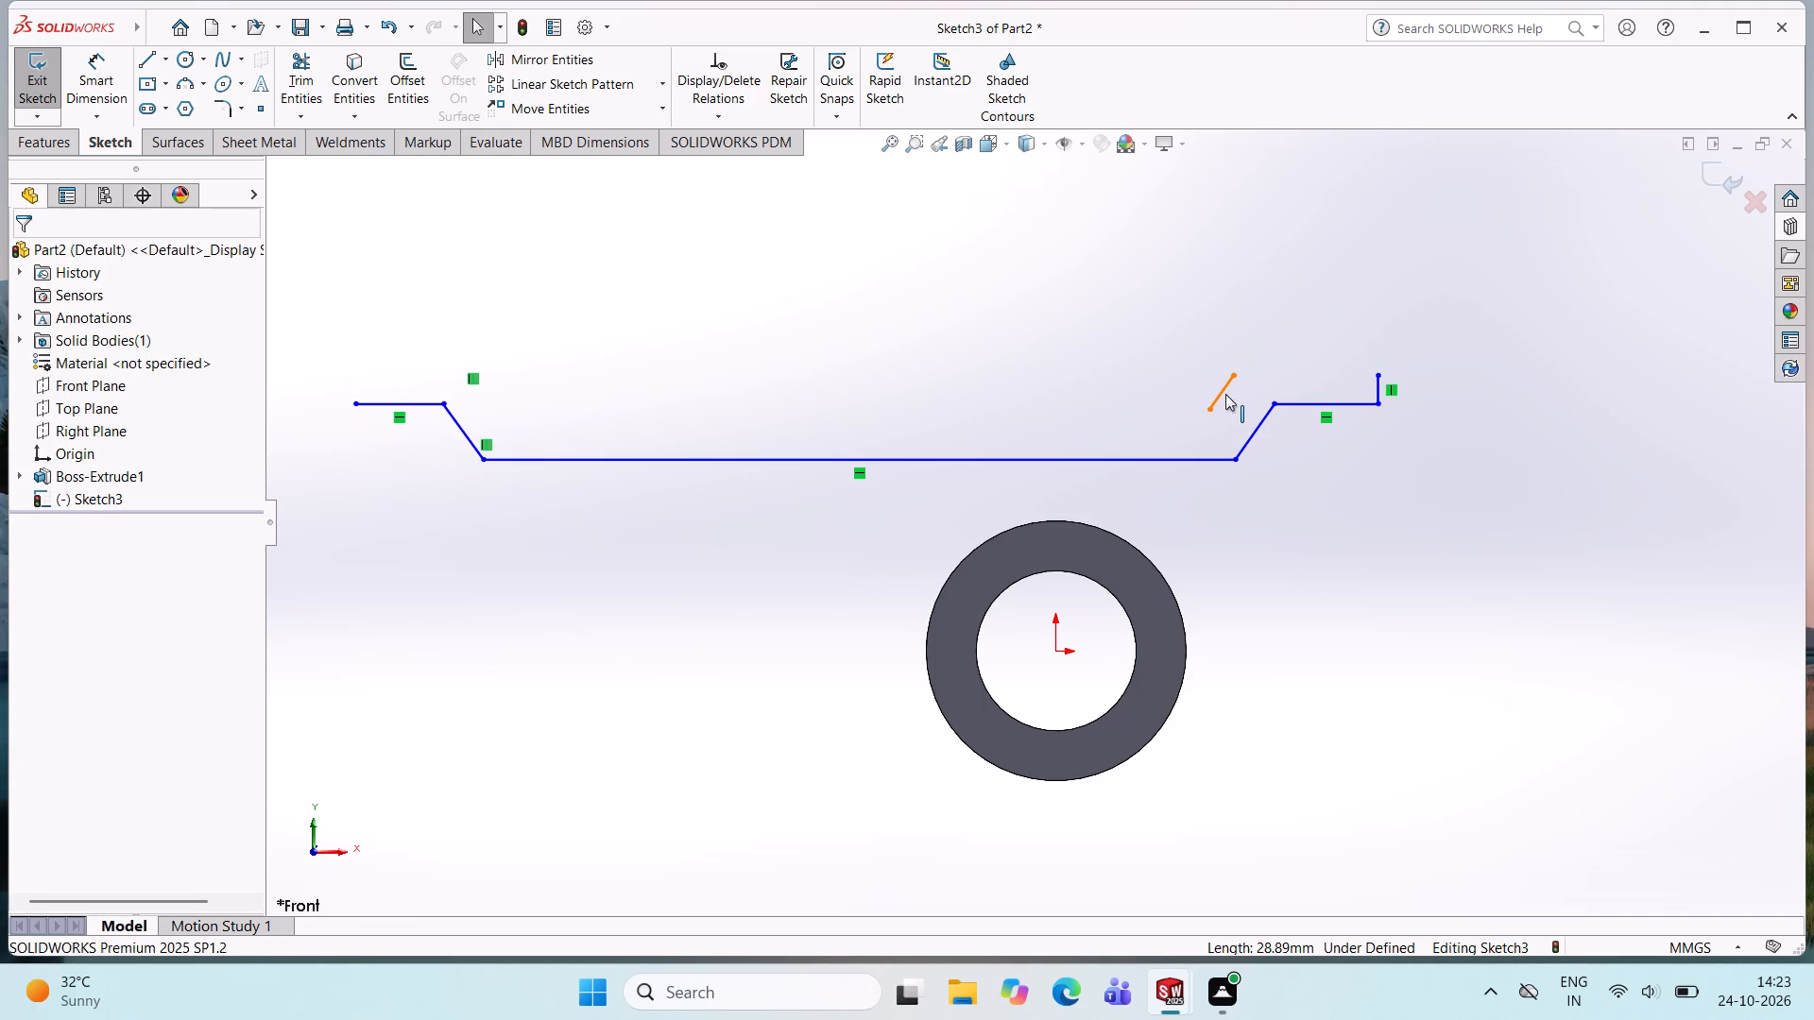
{"action": "key", "text": "Delete"}
{"action": "left_click", "coordinate": [1296, 404]}
{"action": "key", "text": "Delete"}
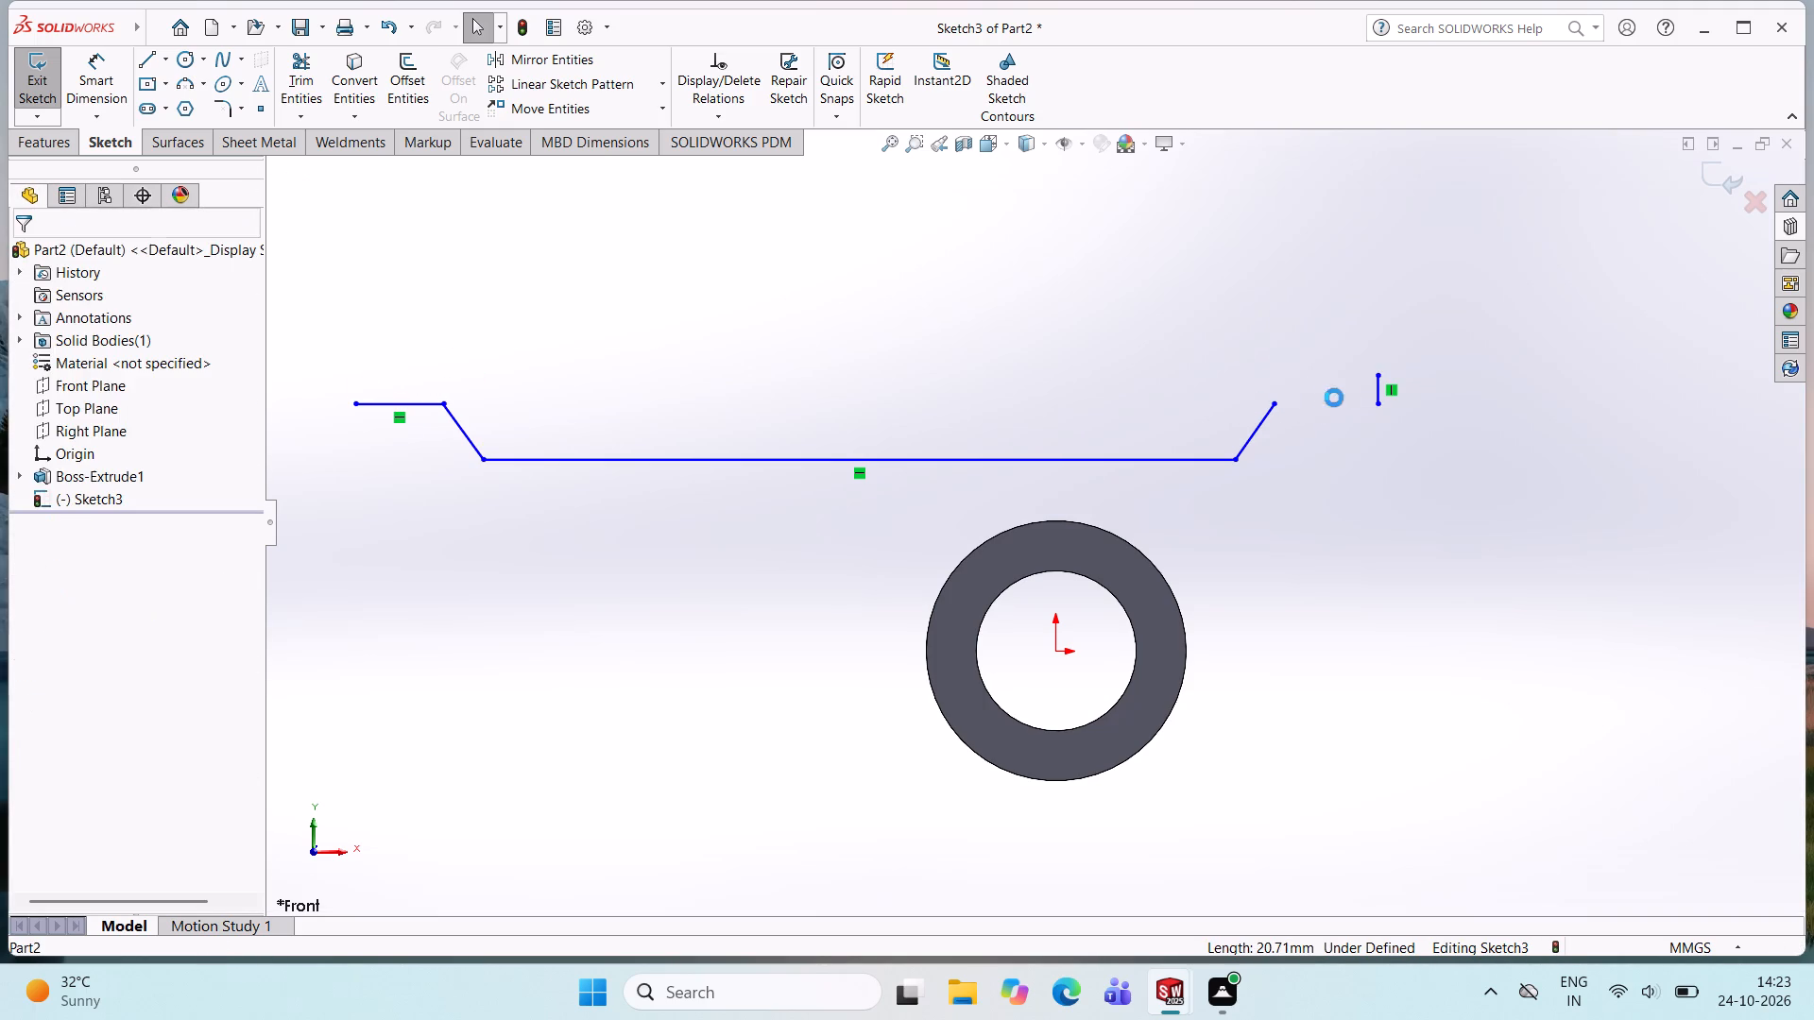
{"action": "left_click", "coordinate": [1375, 393]}
{"action": "key", "text": "Delete"}
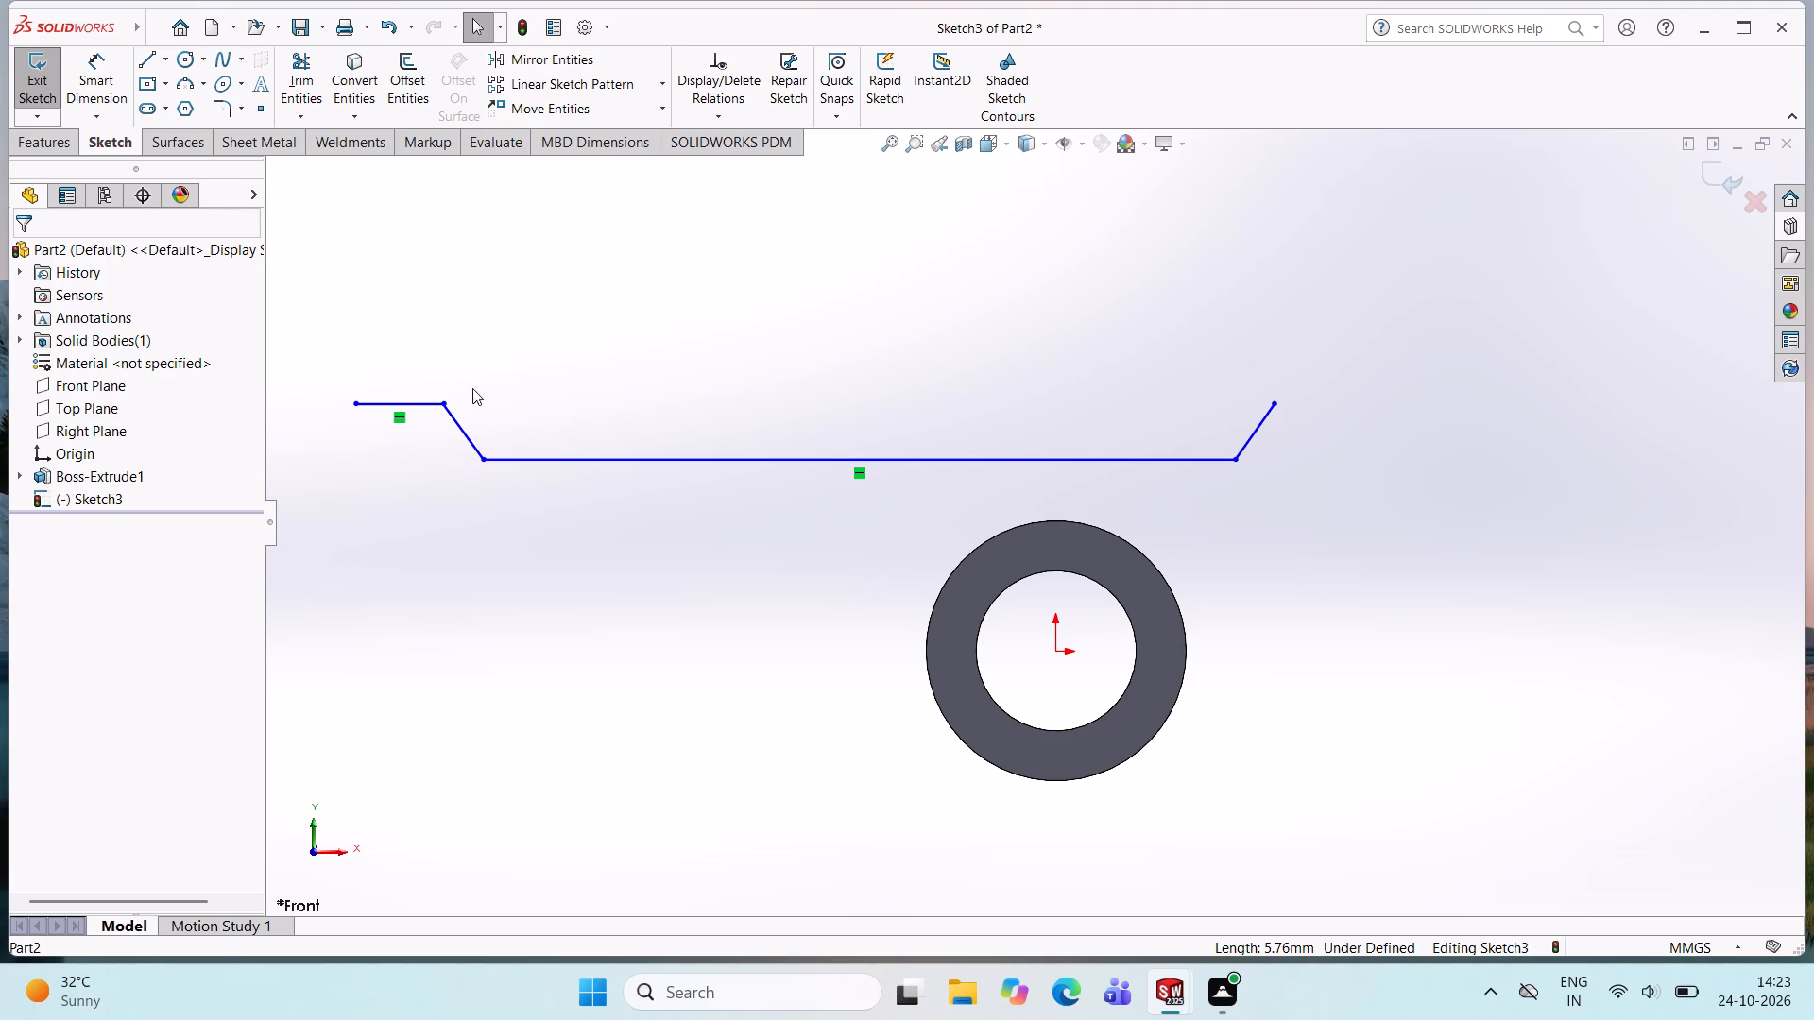
Delete the long lower line and both remaining slopes, keeping only the short left horizontal line.
{"action": "left_click", "coordinate": [820, 461]}
{"action": "key", "text": "Delete"}
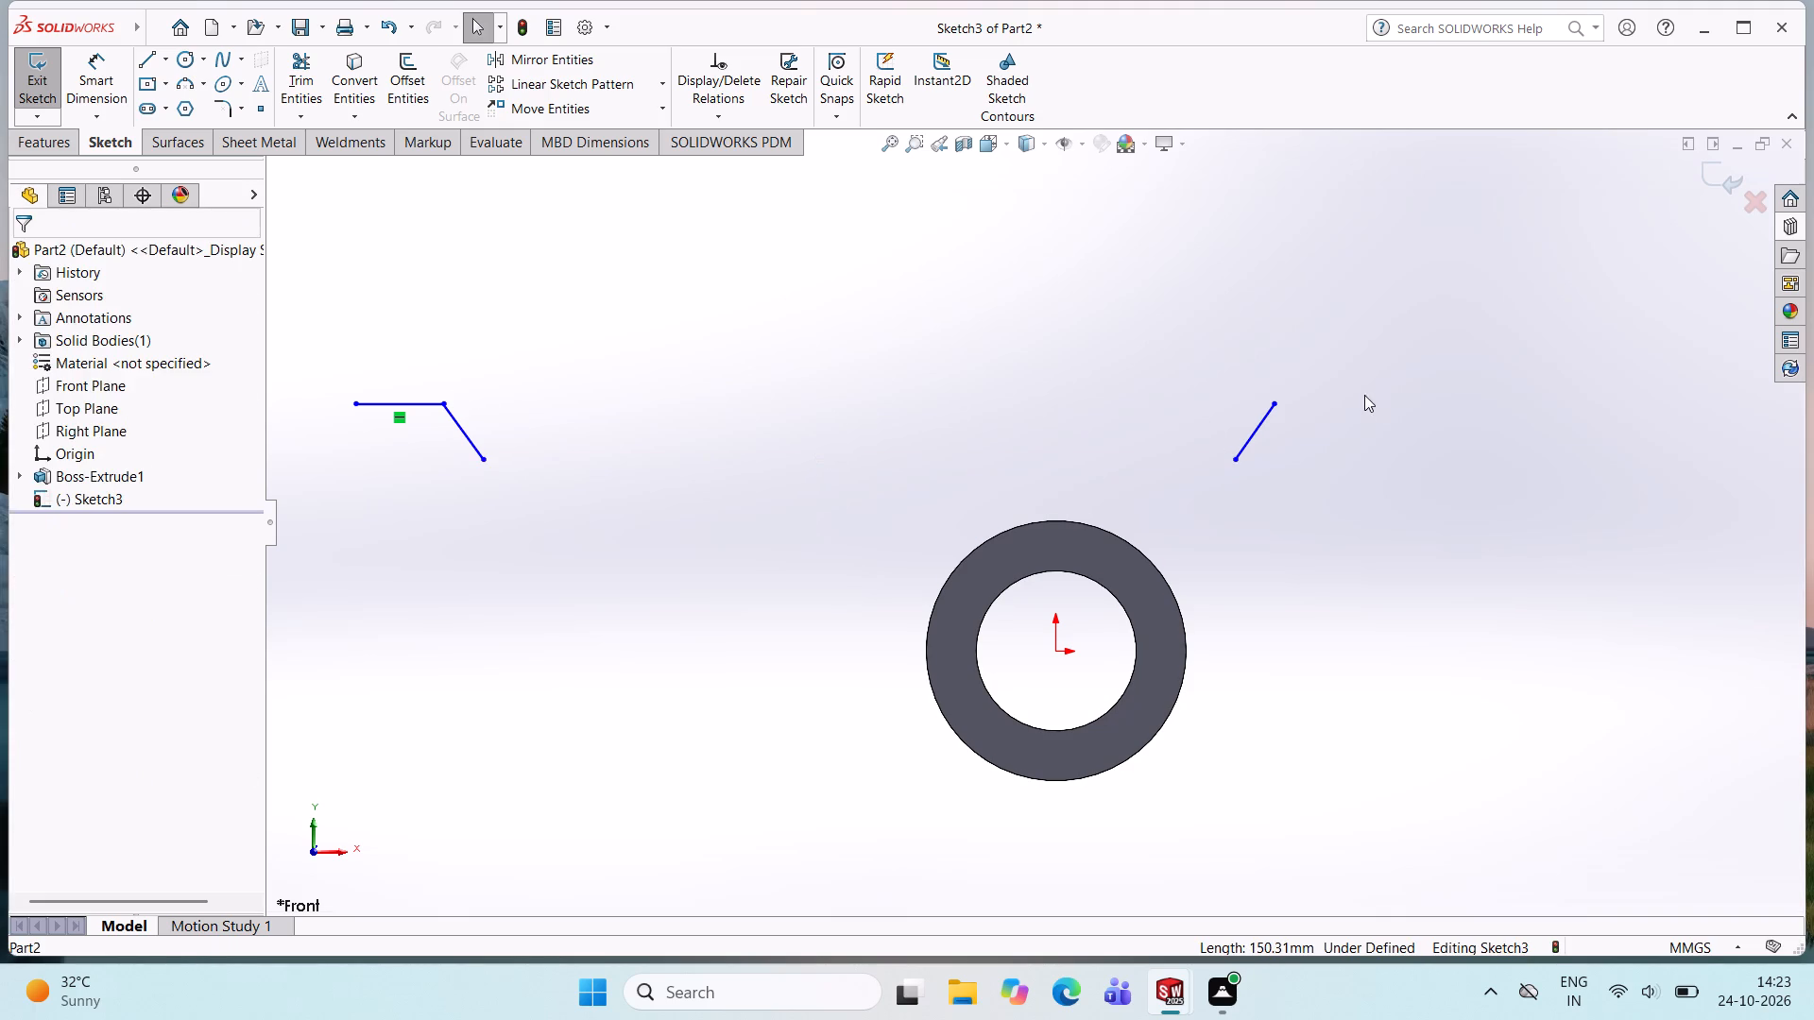
{"action": "left_click_drag", "start_coordinate": [1334, 393], "coordinate": [1220, 516]}
{"action": "key", "text": "Delete"}
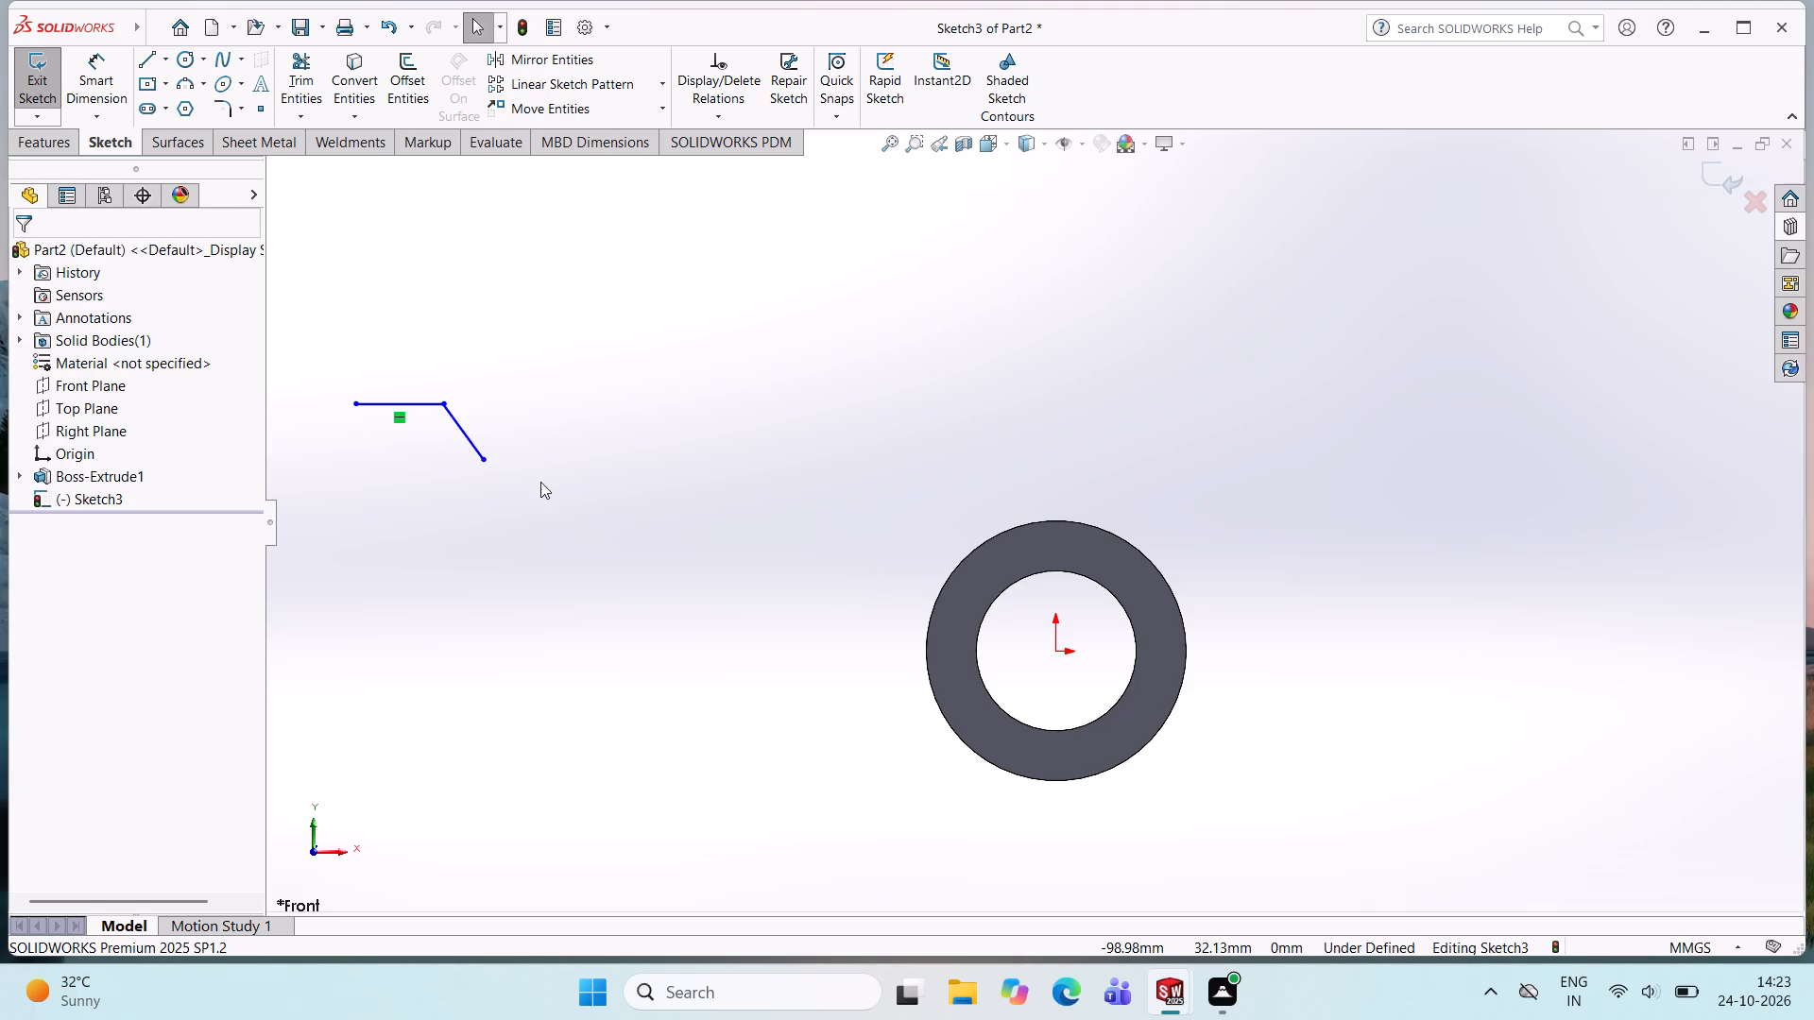
{"action": "left_click_drag", "start_coordinate": [528, 429], "coordinate": [459, 453]}
{"action": "key", "text": "Delete"}
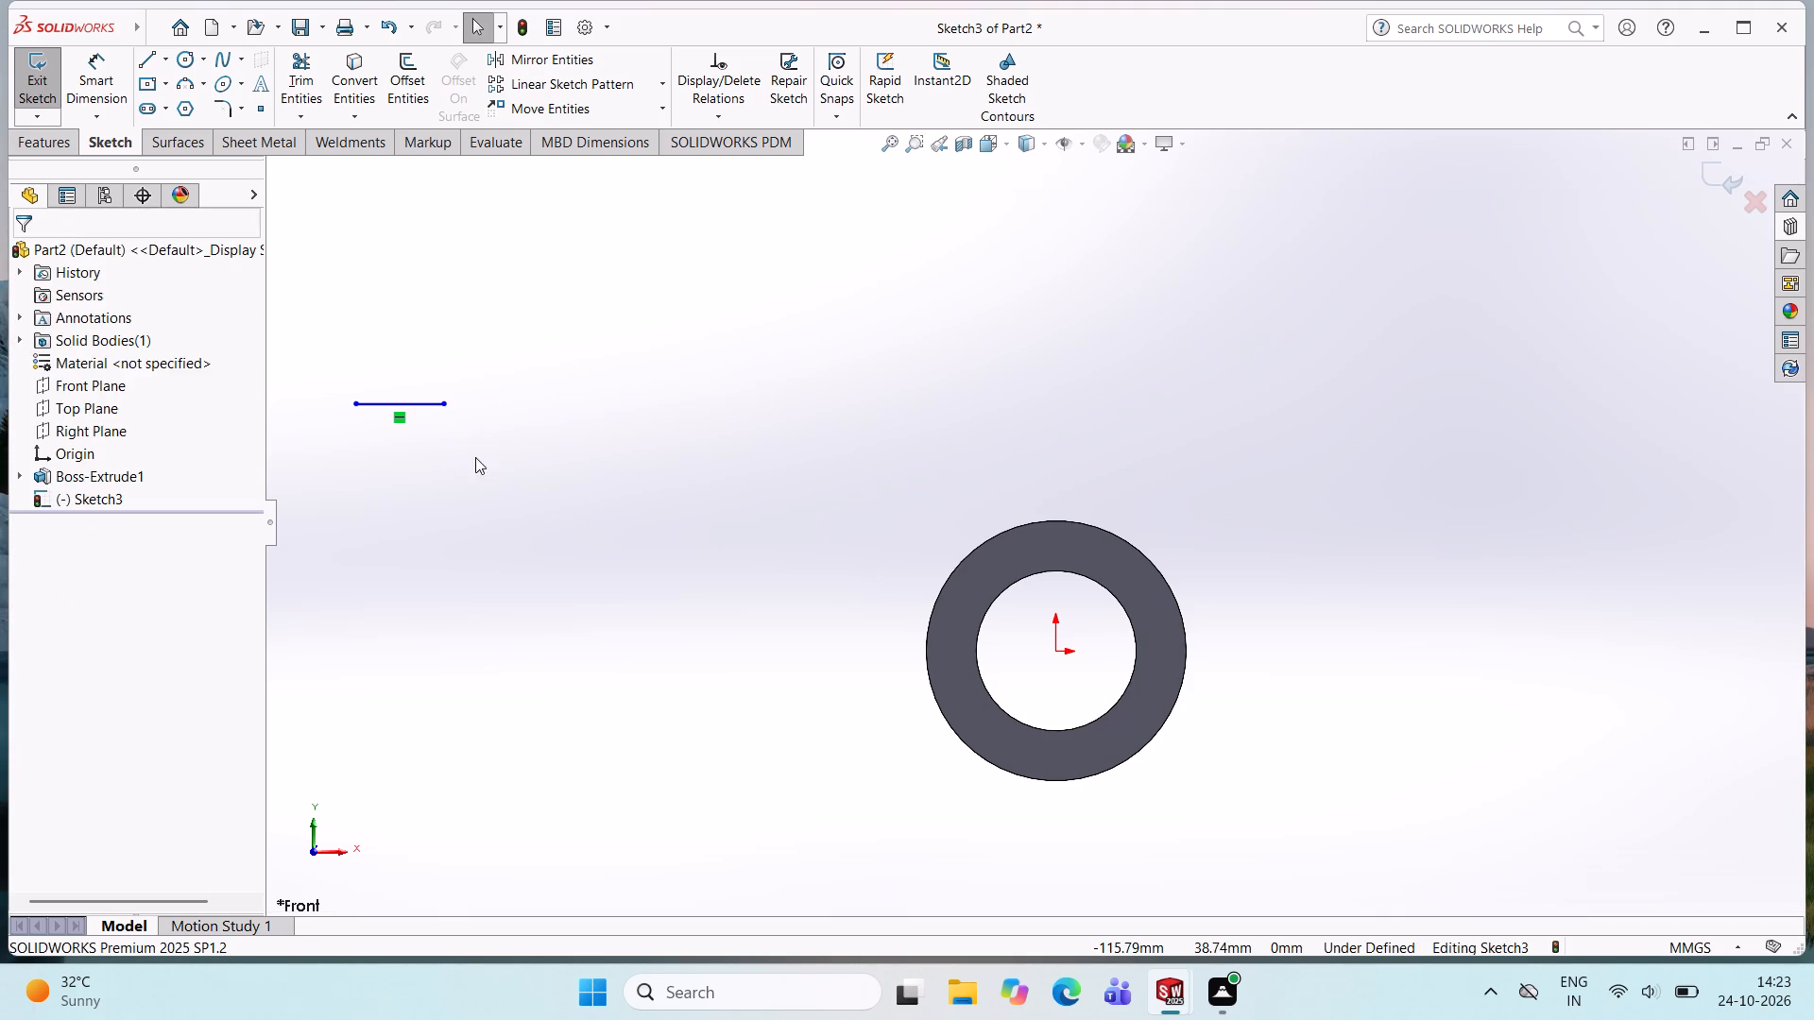
Sketch from the remaining line's inner end a downward slope, a horizontal about 150 mm long, an upward slope and a horizontal end about 20 mm long.
{"action": "left_click", "coordinate": [149, 64]}
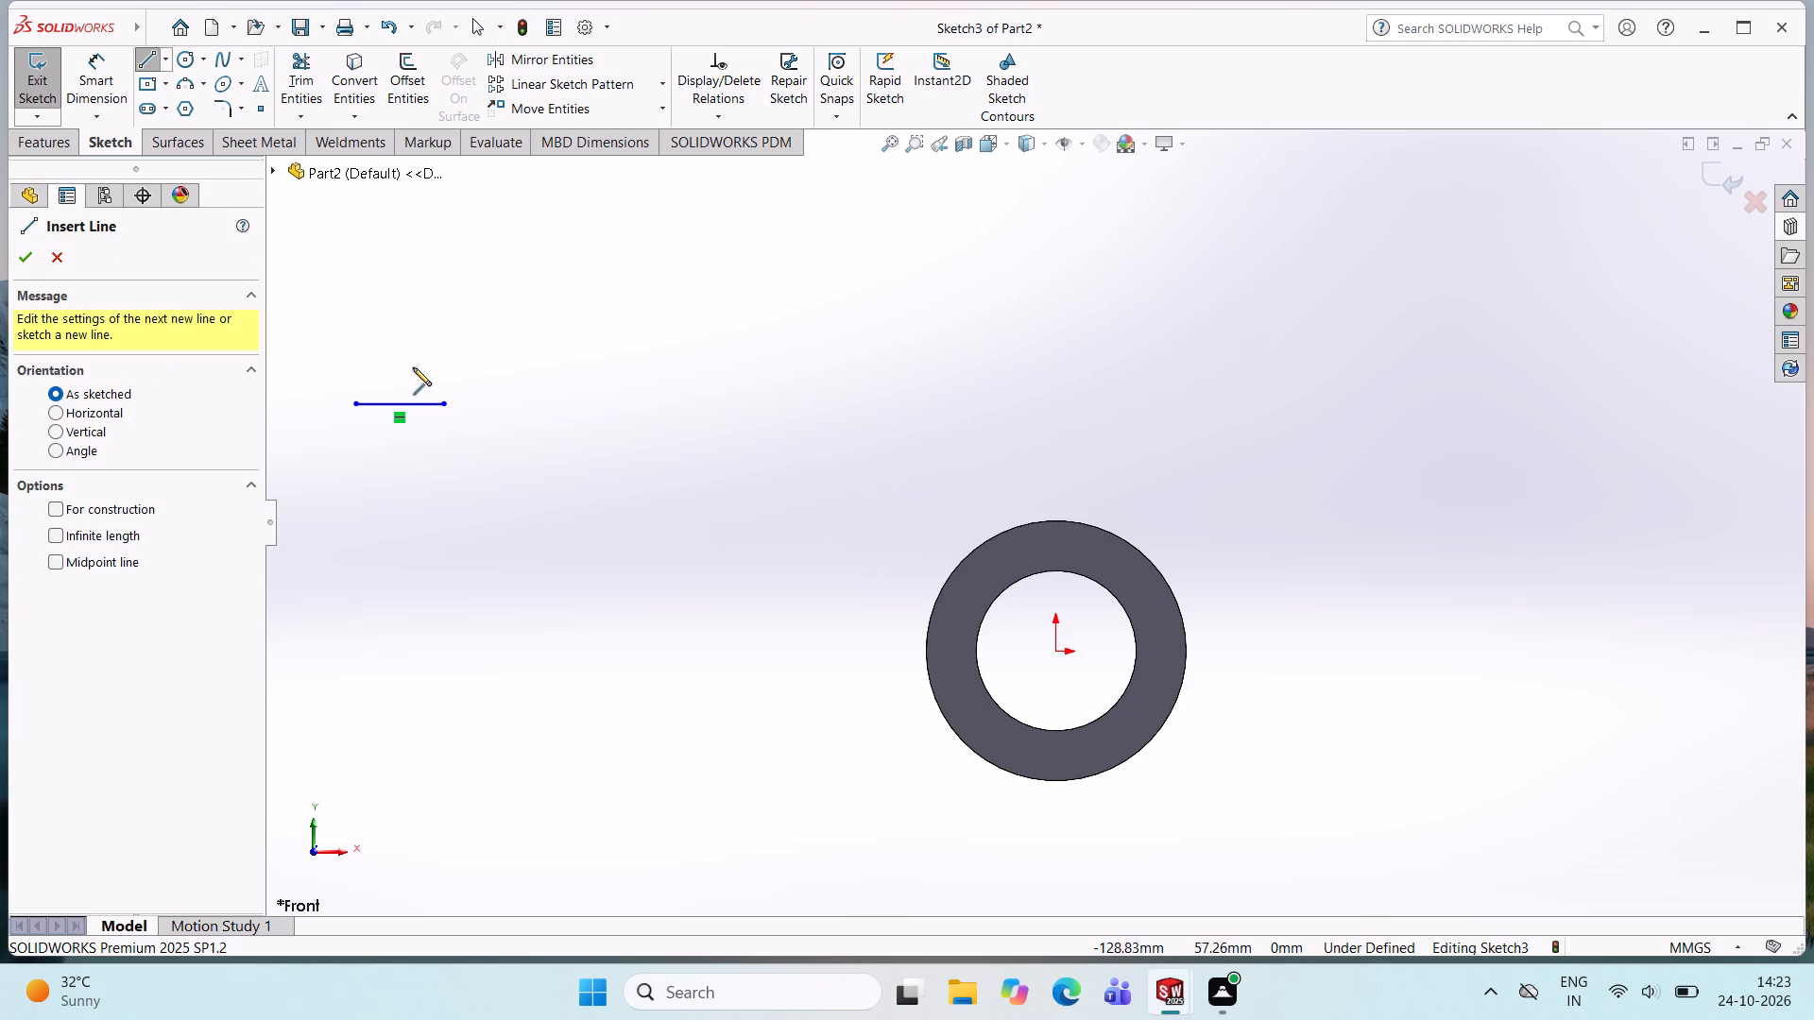
{"action": "left_click", "coordinate": [440, 406]}
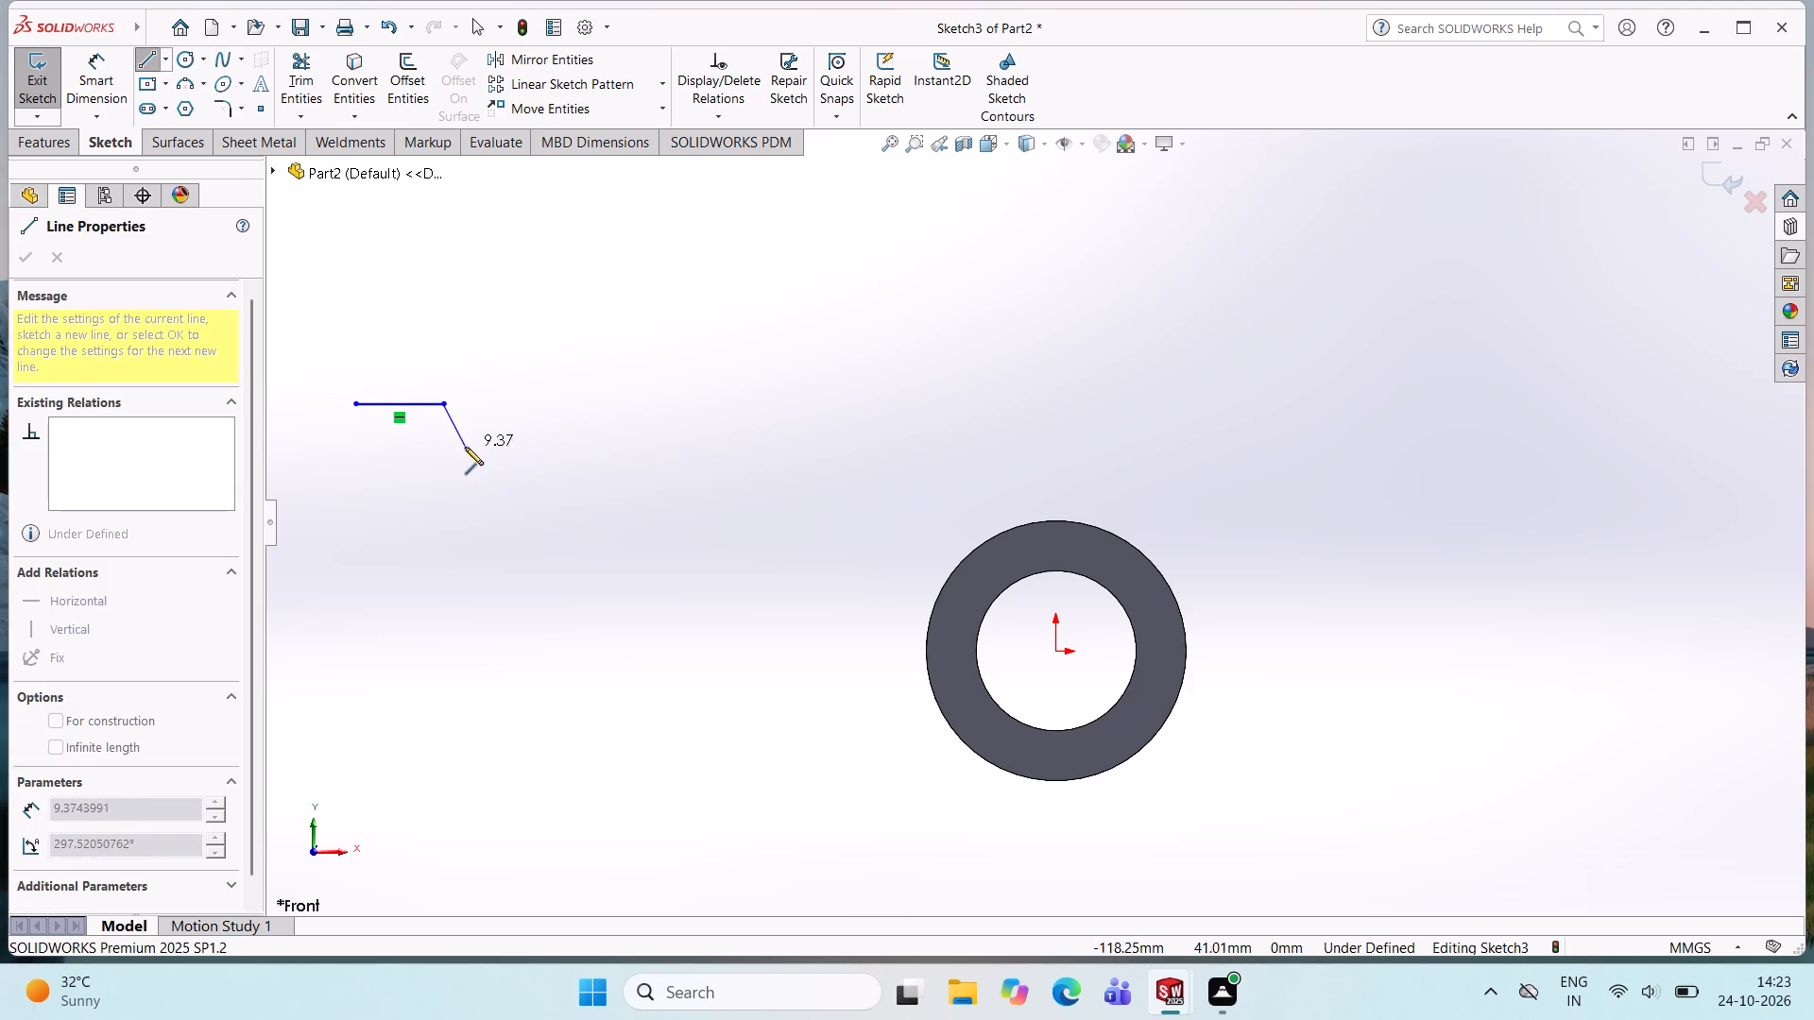
{"action": "left_click", "coordinate": [508, 481]}
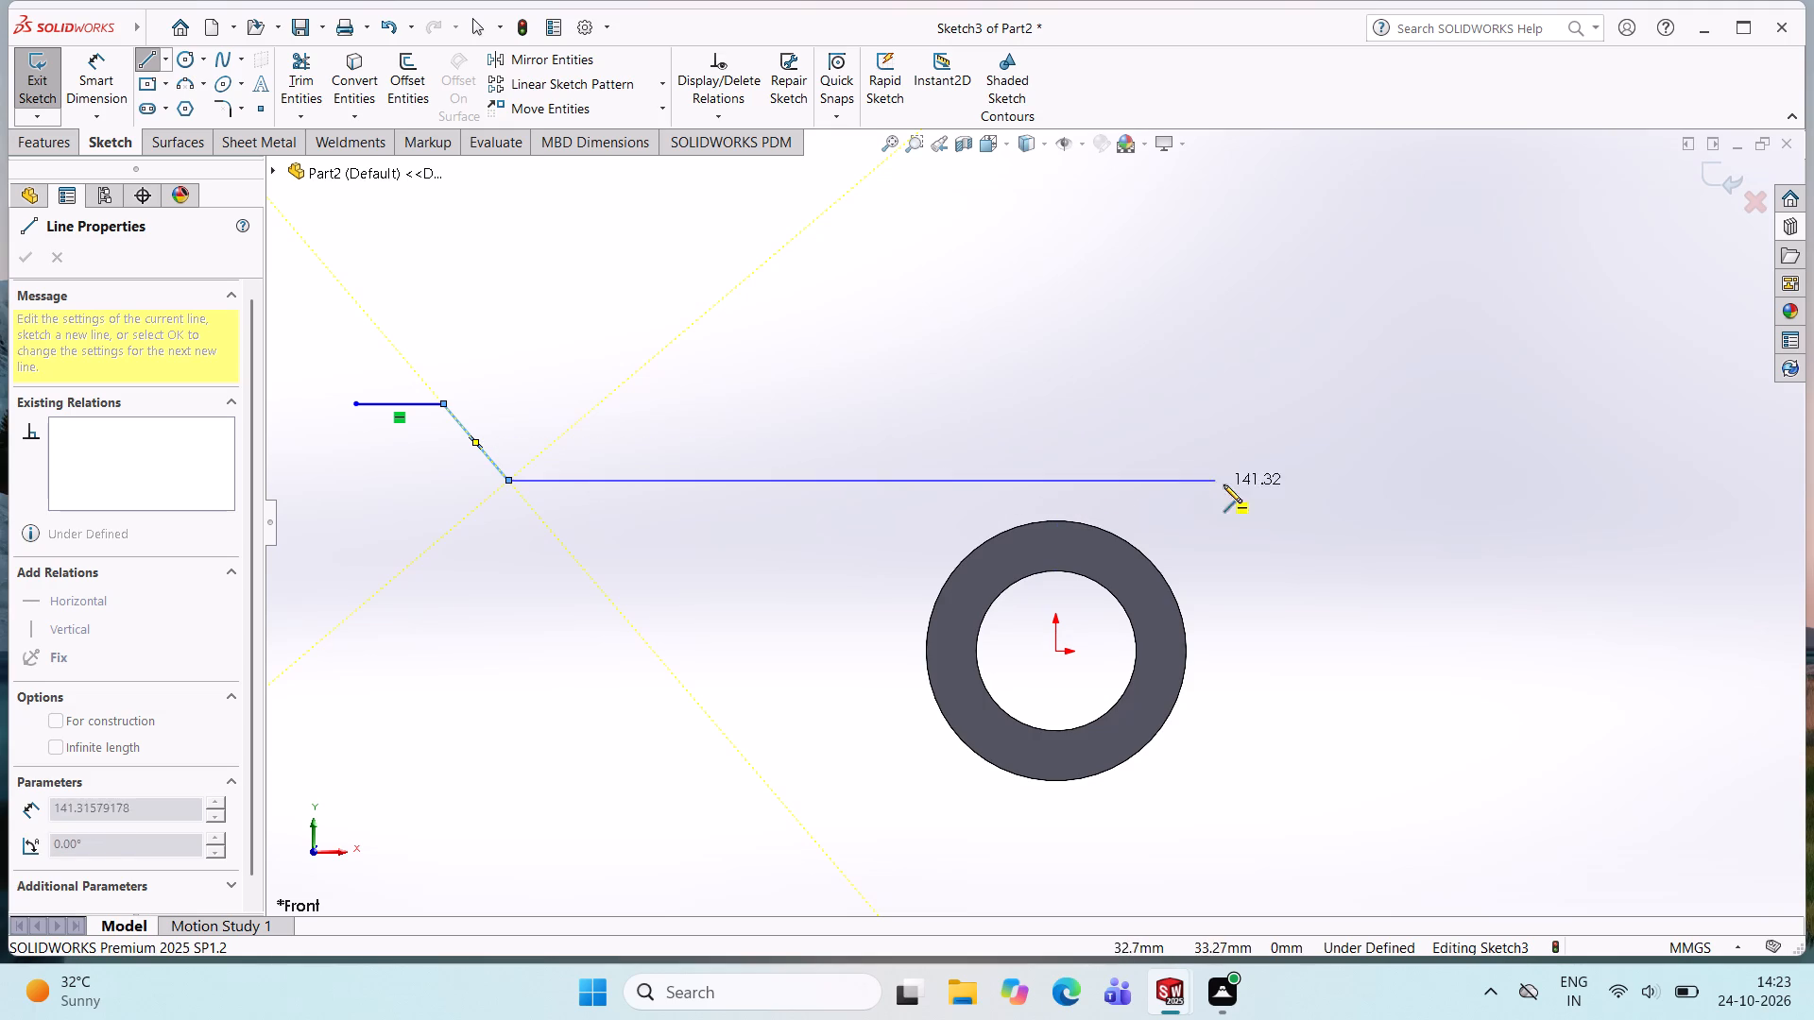
{"action": "left_click", "coordinate": [1261, 478]}
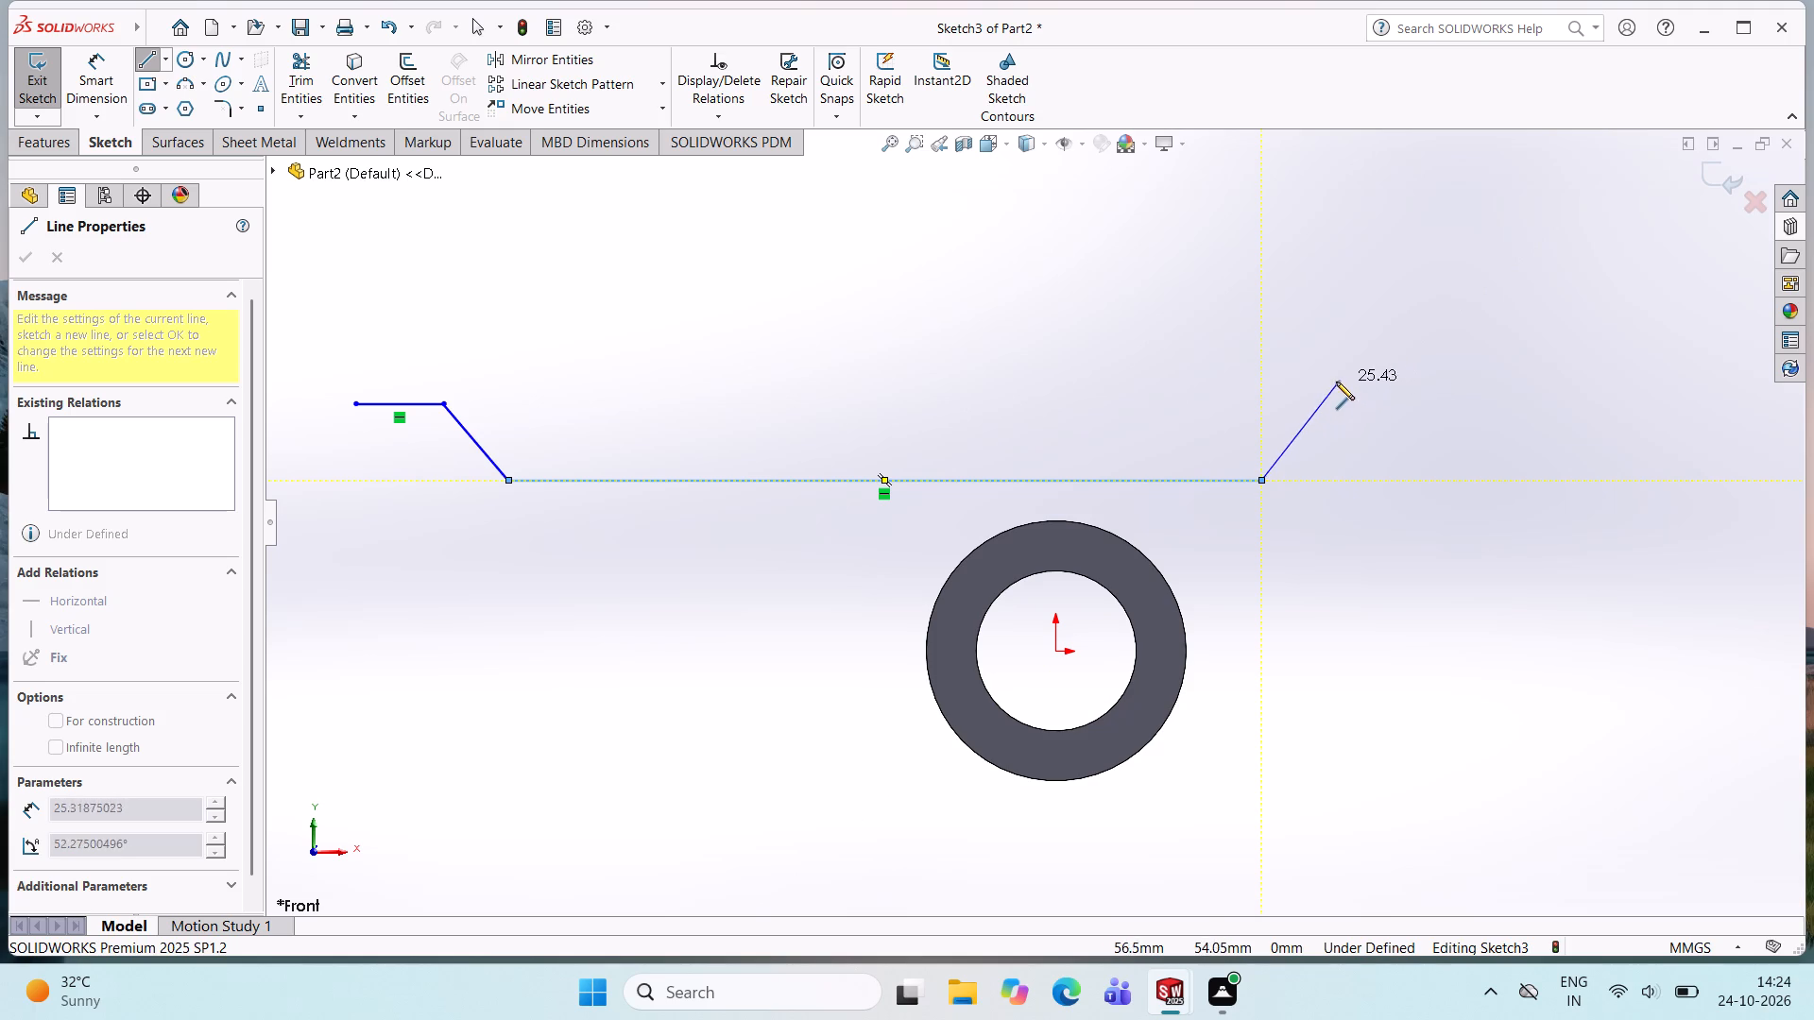
{"action": "left_click", "coordinate": [1310, 398]}
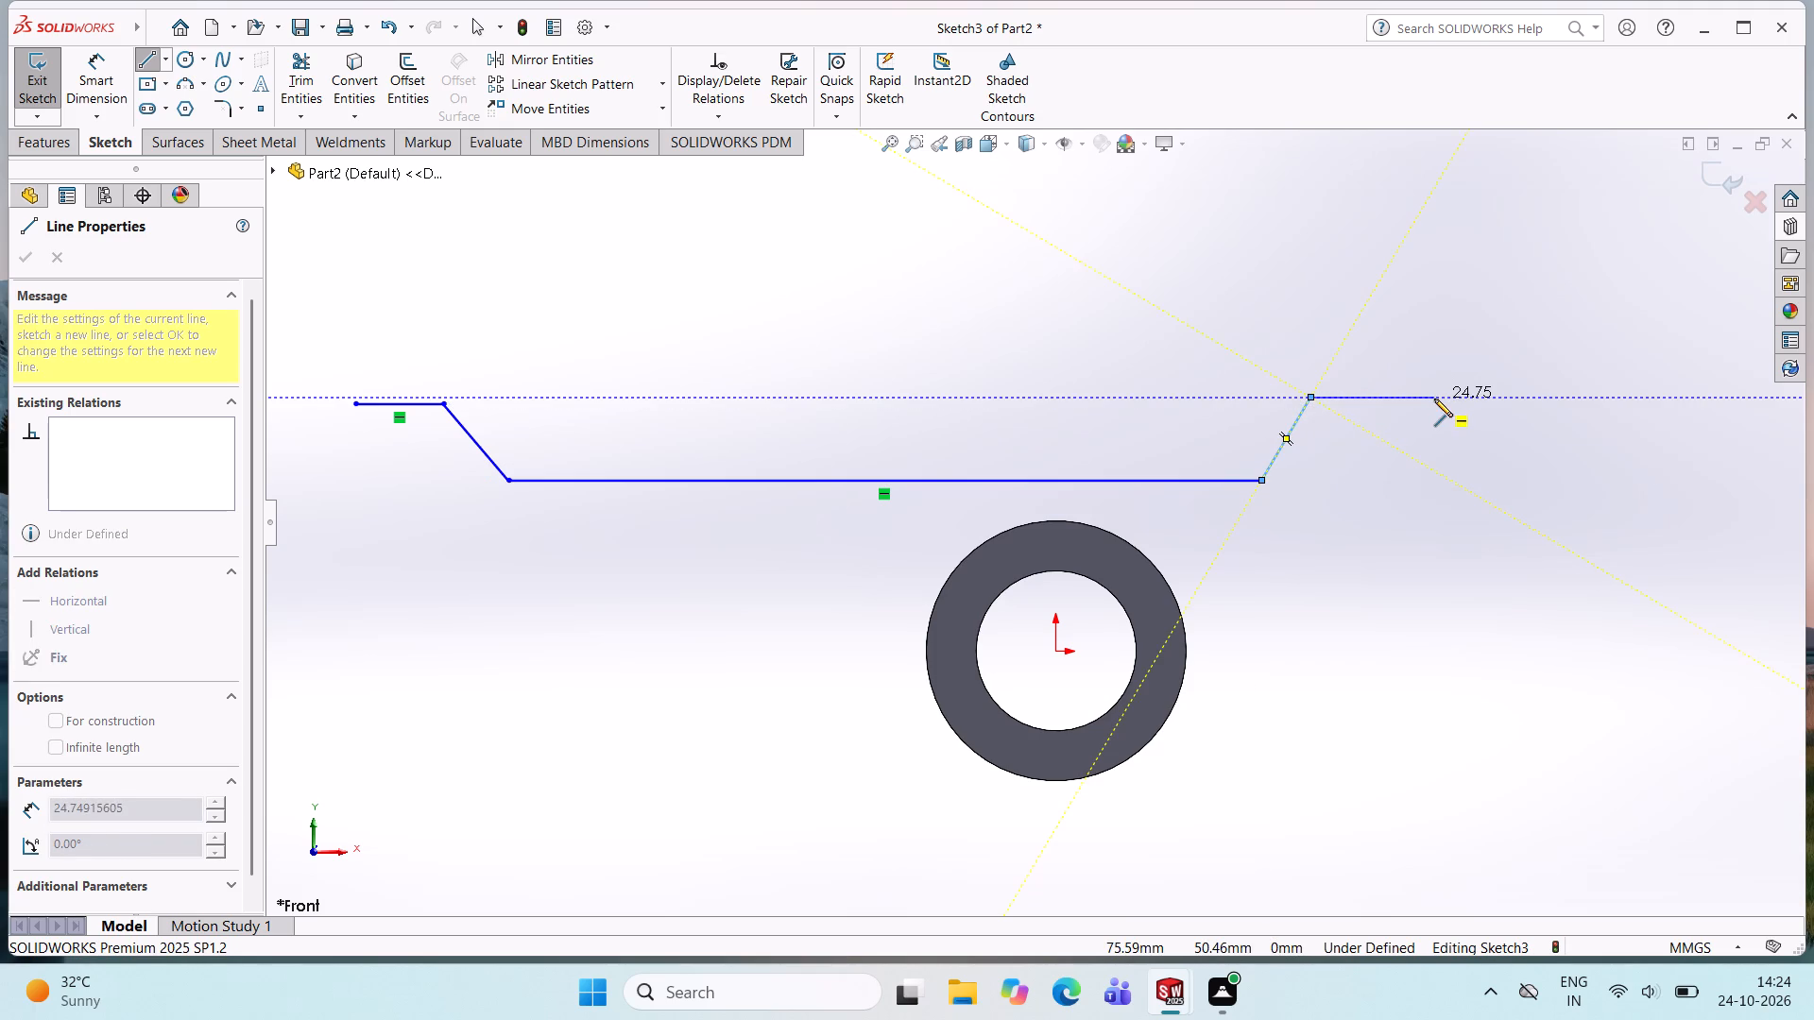
{"action": "left_click", "coordinate": [1409, 397]}
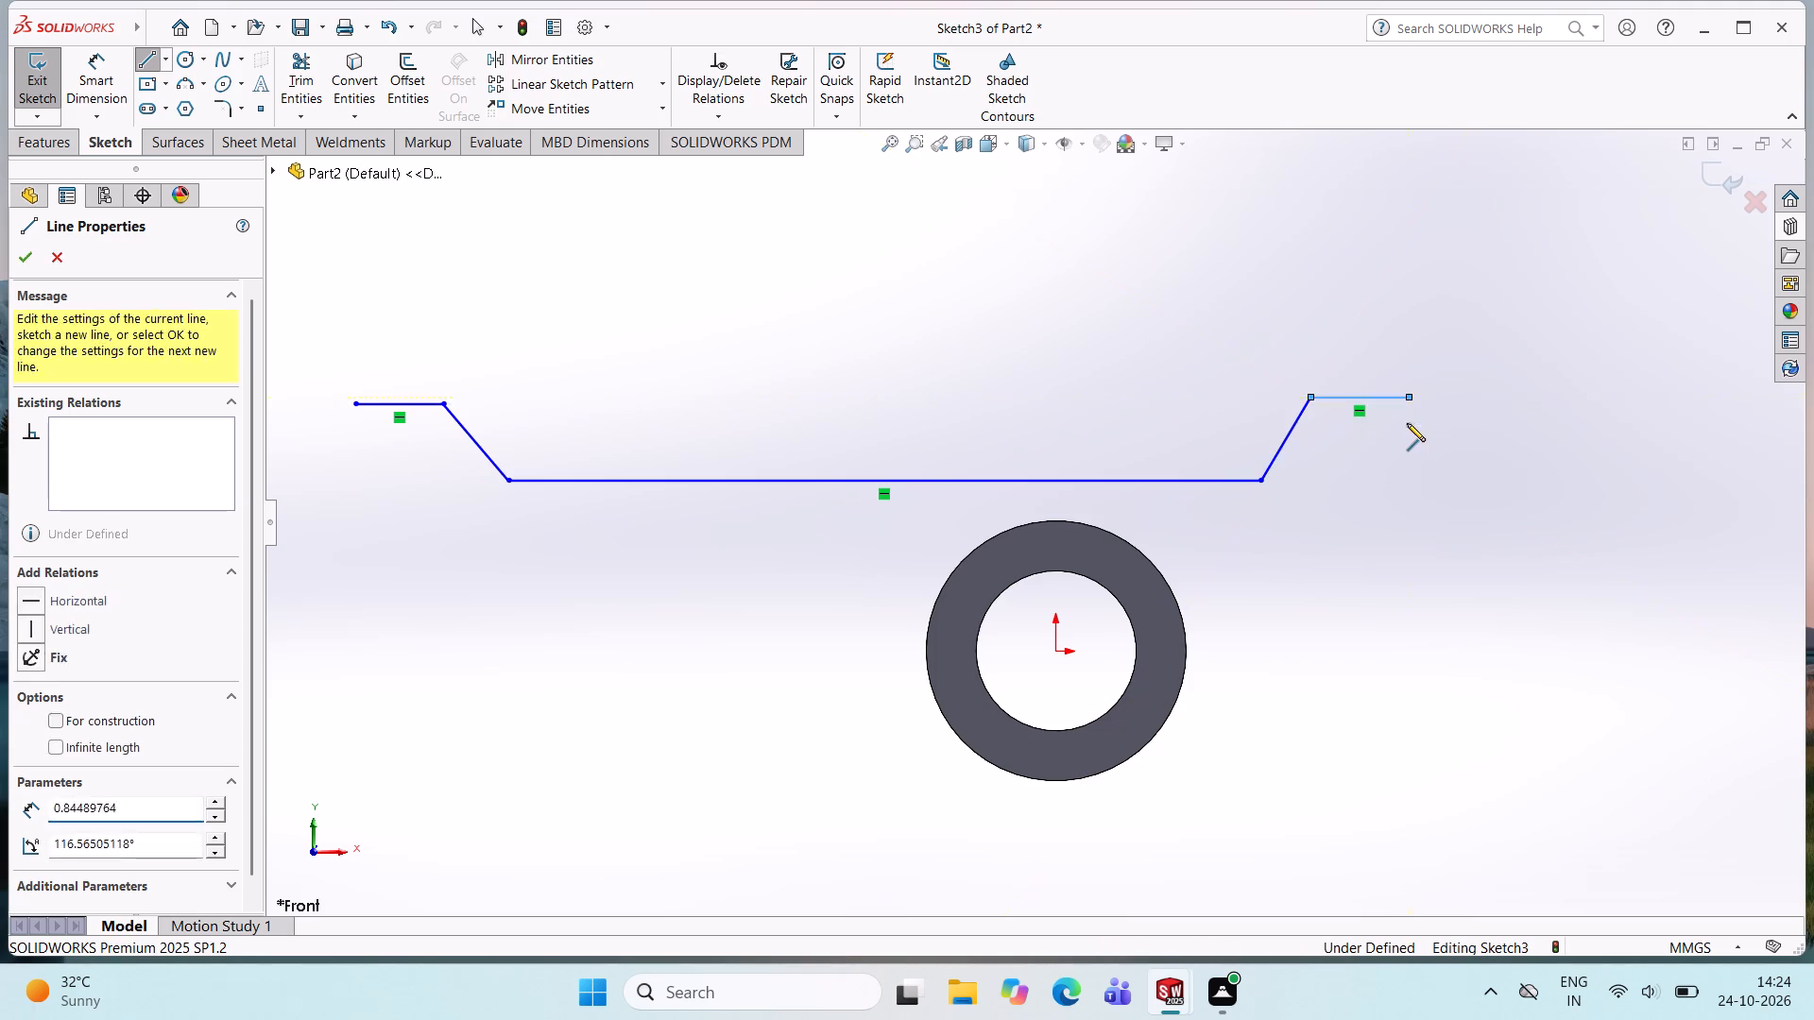
{"action": "key", "text": "Escape"}
{"action": "key", "text": "Escape"}
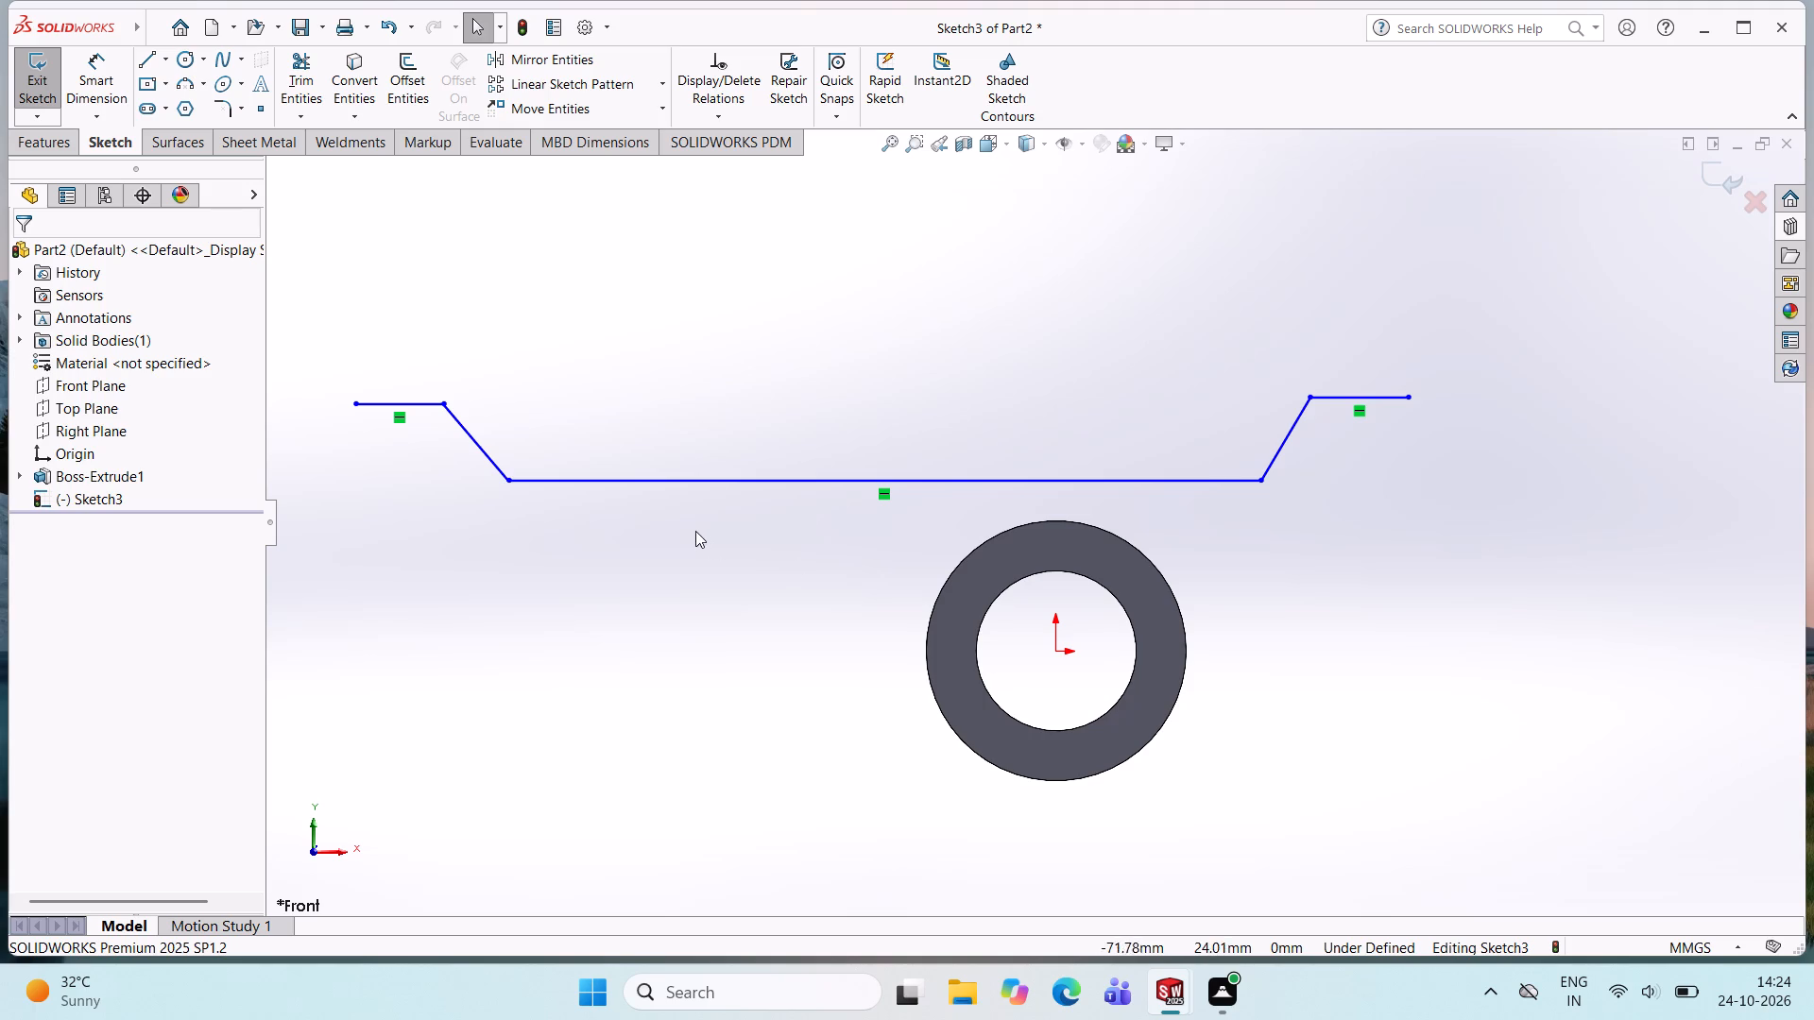
Offset the two slopes and the long middle line by 10 mm to the upper side, with the direction reversed and the dimension added.
{"action": "left_click", "coordinate": [486, 442], "text": "ctrl"}
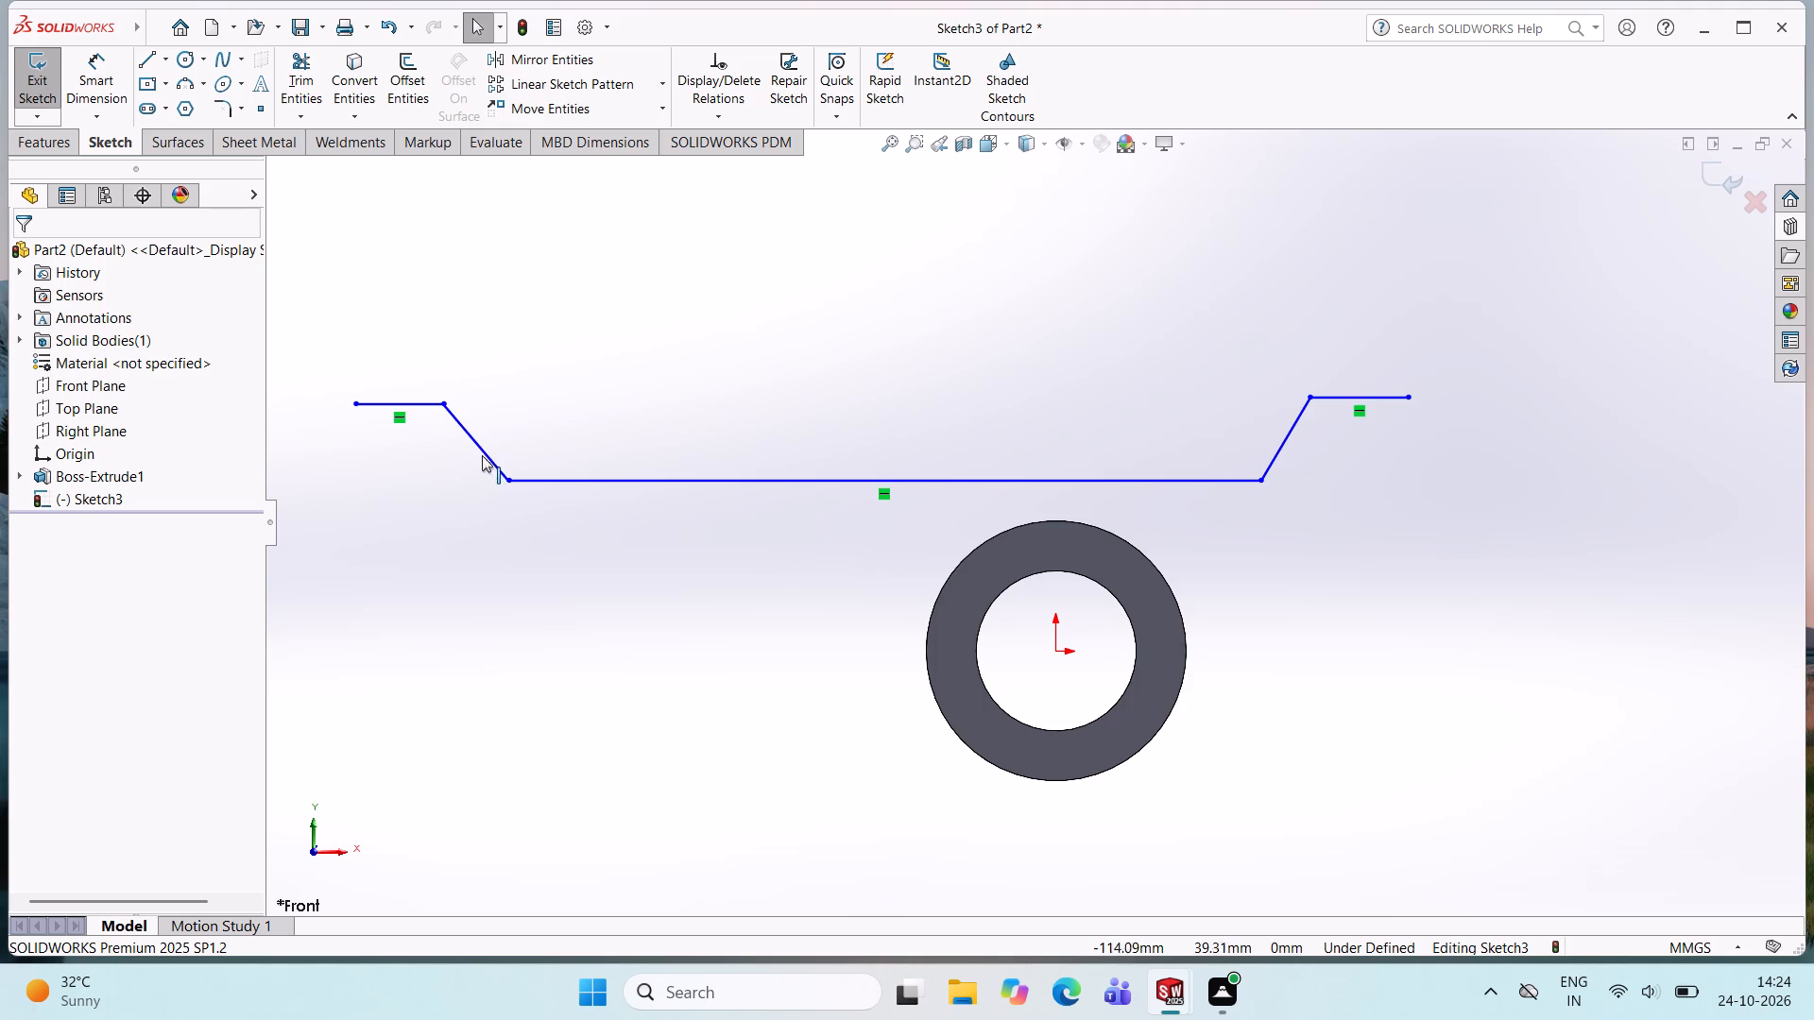
{"action": "left_click", "coordinate": [476, 437], "text": "ctrl"}
{"action": "left_click", "coordinate": [573, 483], "text": "ctrl"}
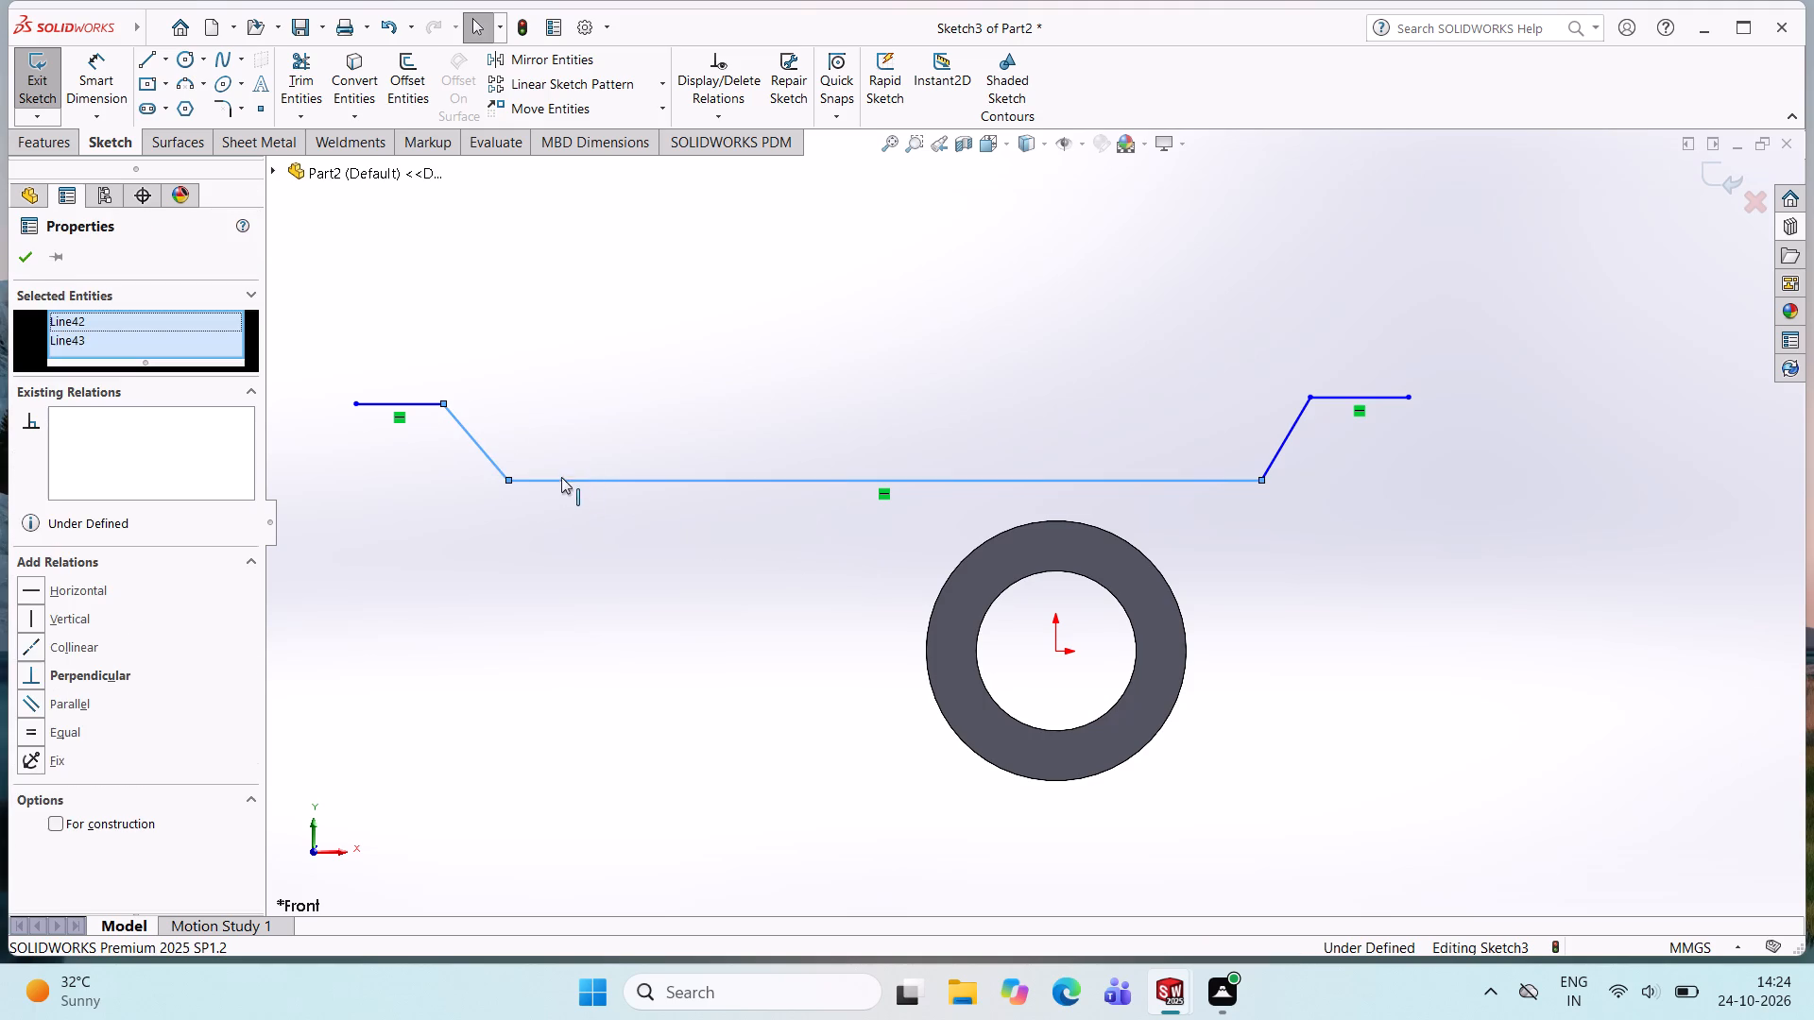
{"action": "left_click", "coordinate": [1274, 433], "text": "ctrl"}
{"action": "left_click", "coordinate": [1279, 435], "text": "ctrl"}
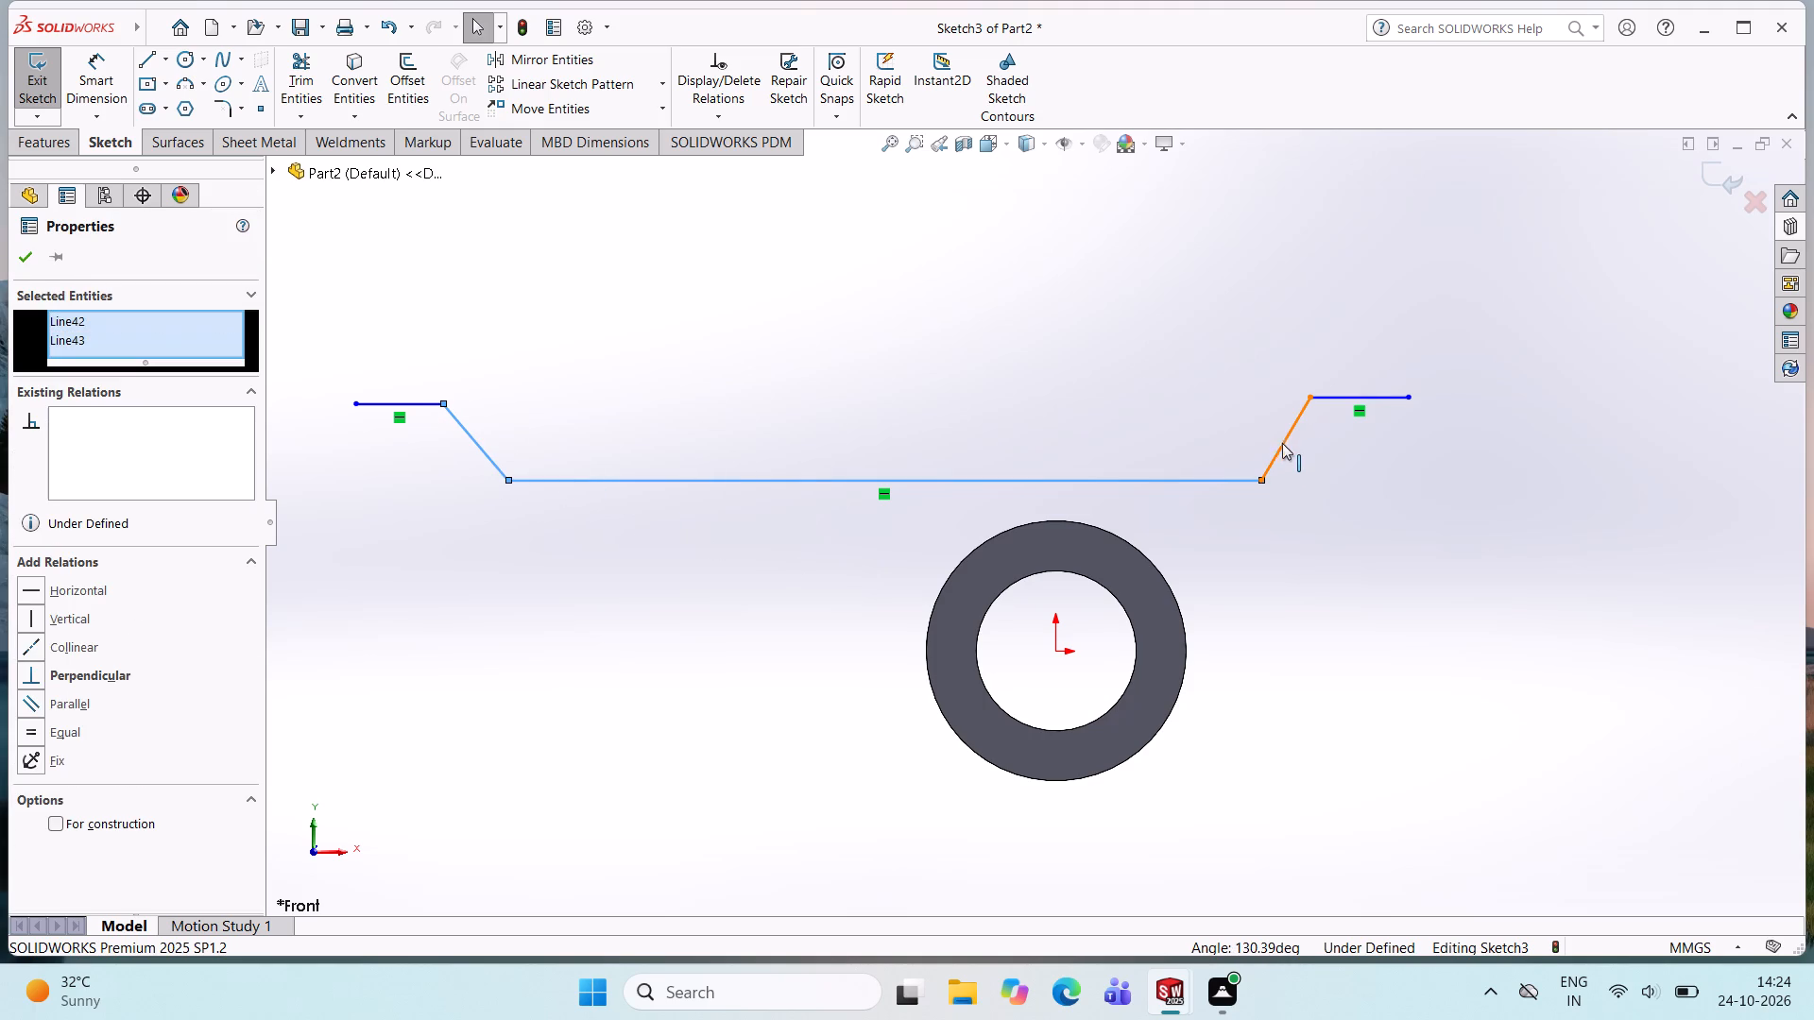
{"action": "left_click", "coordinate": [1281, 442], "text": "ctrl"}
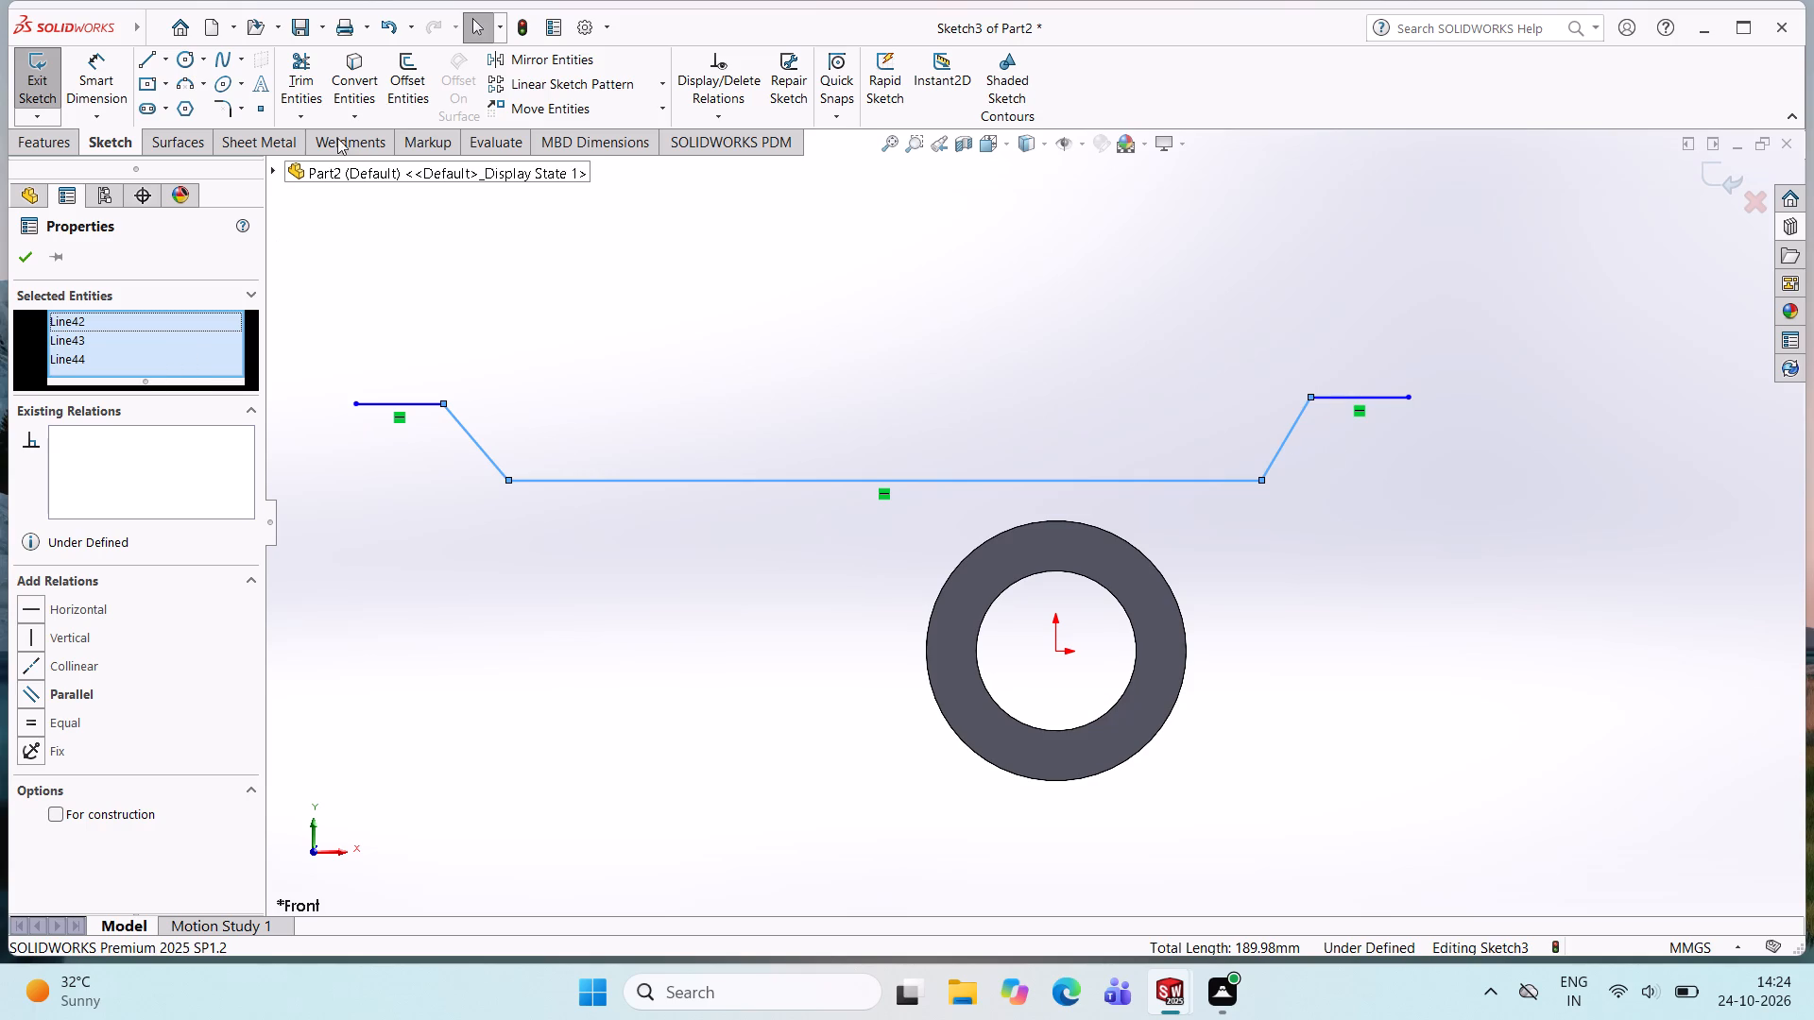
{"action": "left_click", "coordinate": [396, 66]}
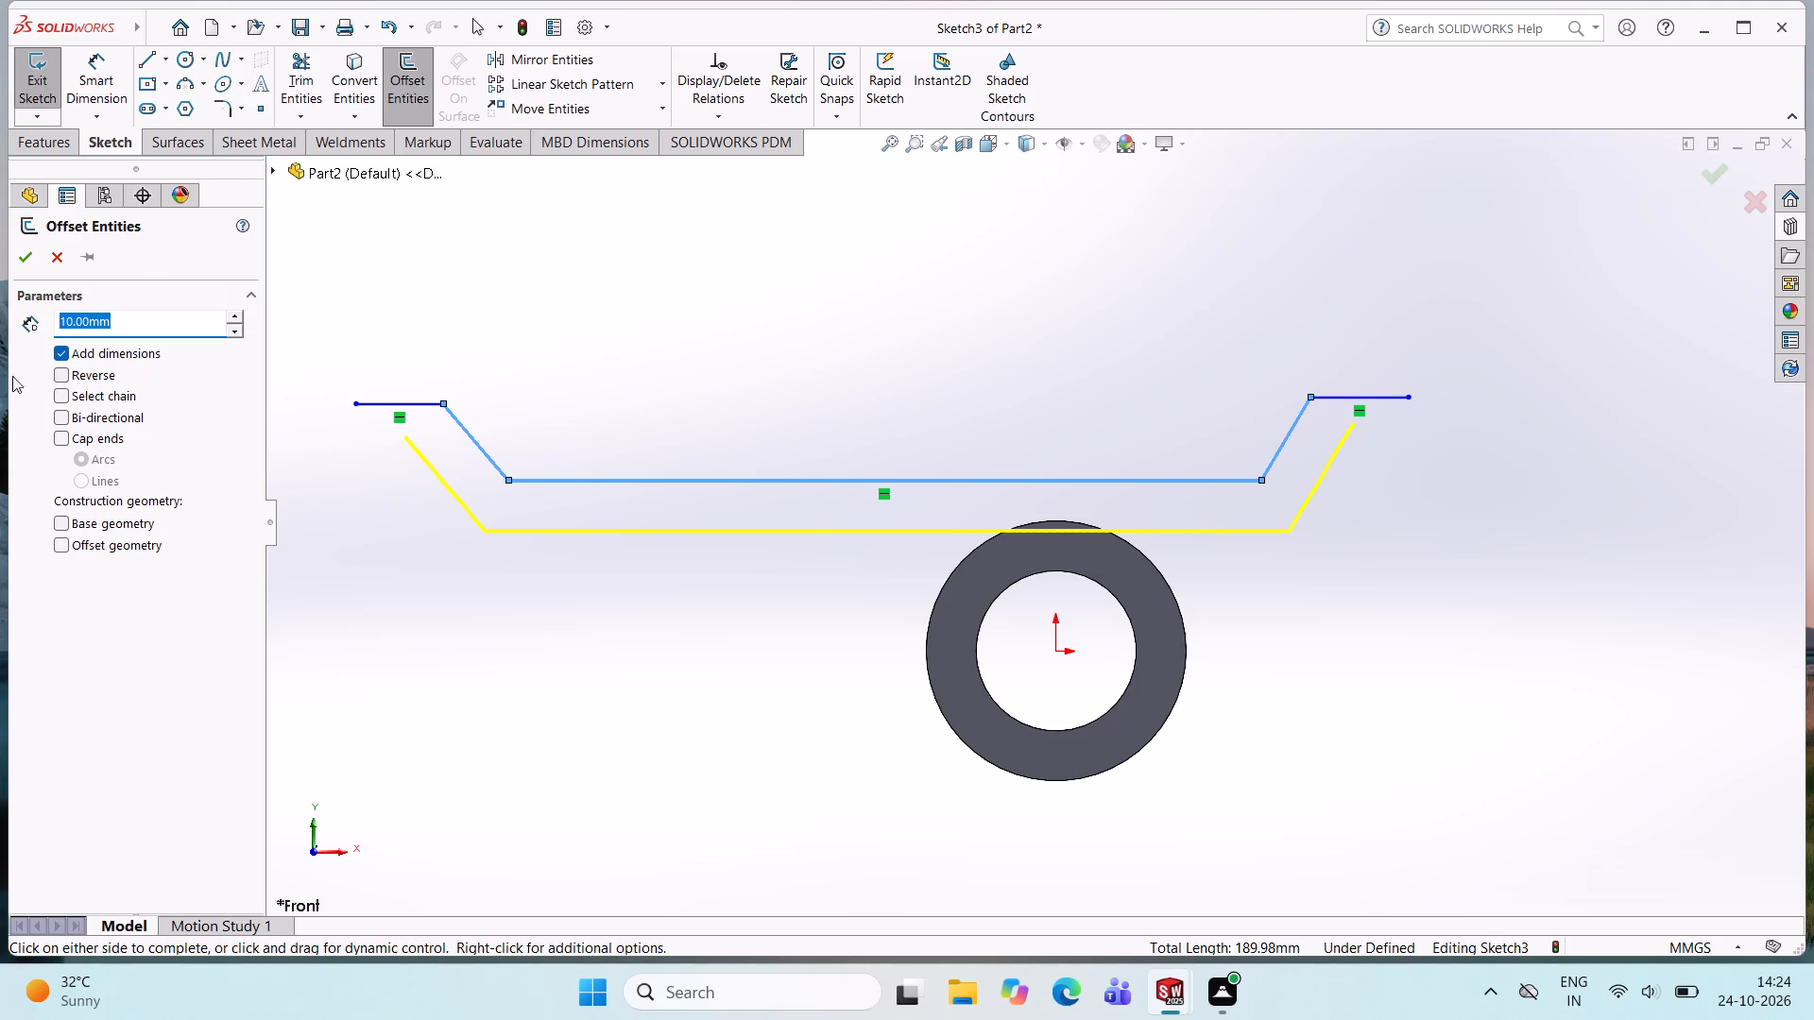
{"action": "left_click", "coordinate": [60, 367]}
{"action": "left_click", "coordinate": [65, 376]}
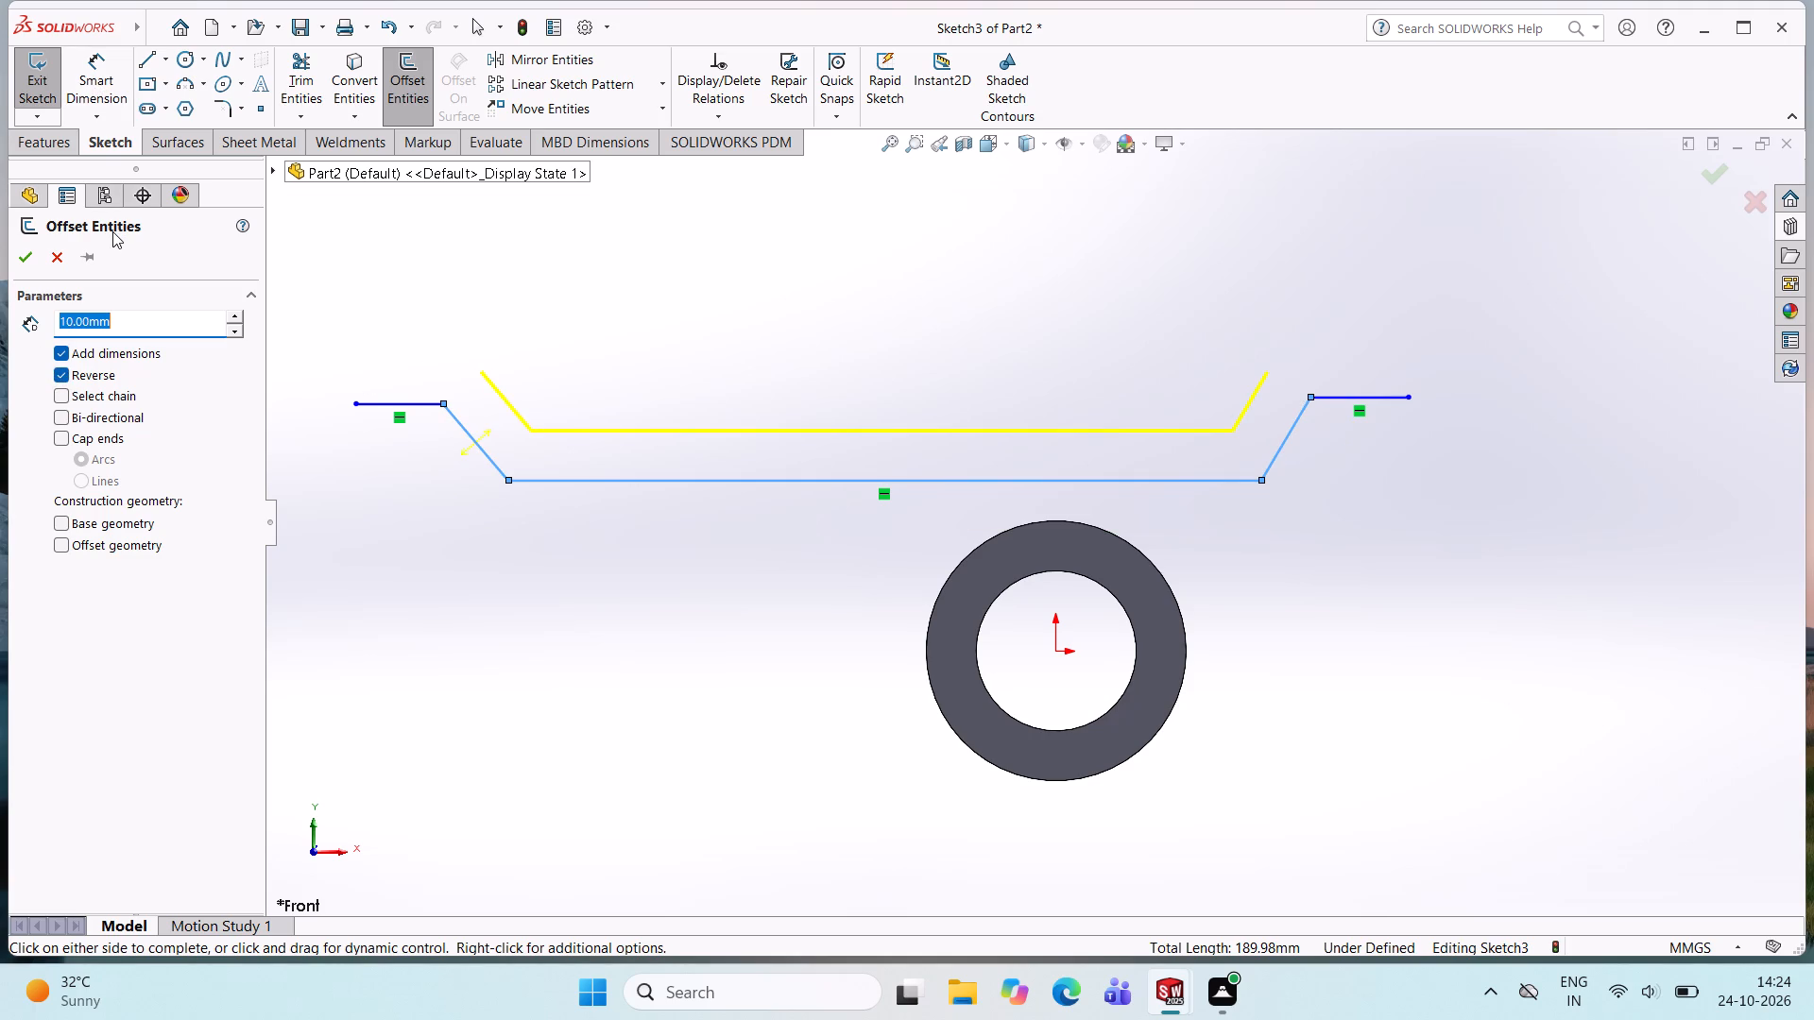
{"action": "left_click", "coordinate": [33, 246]}
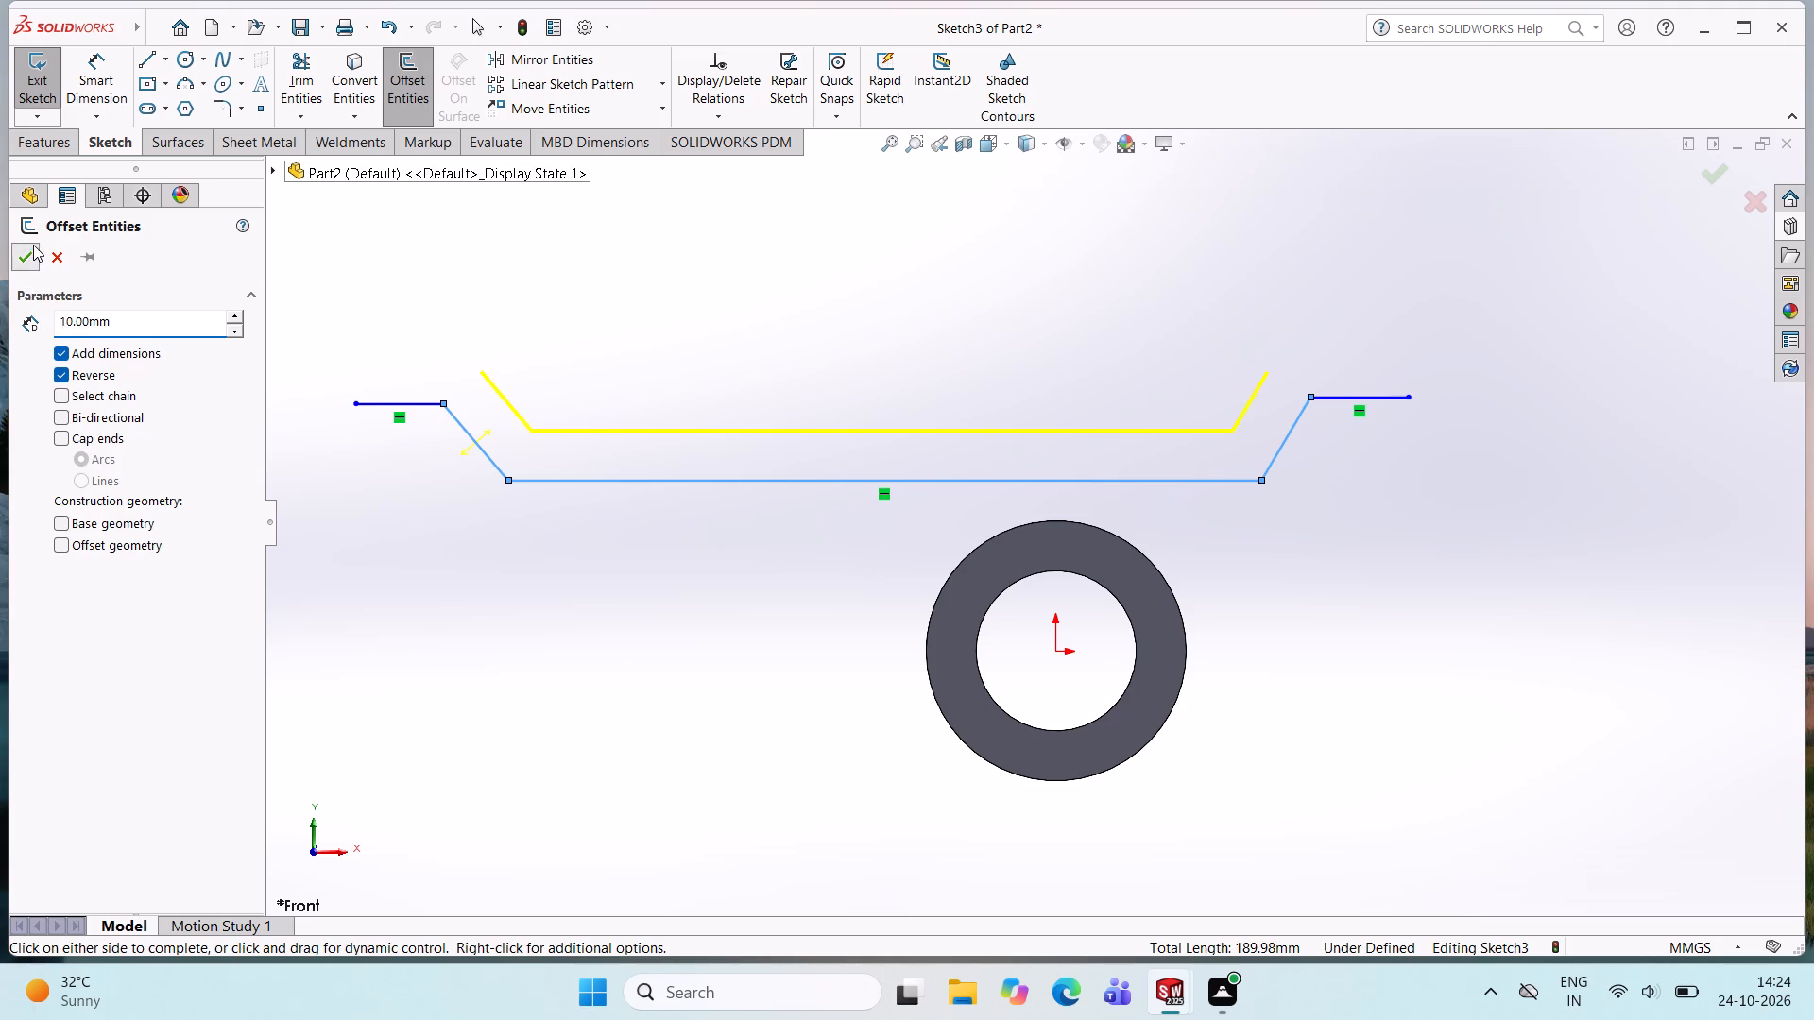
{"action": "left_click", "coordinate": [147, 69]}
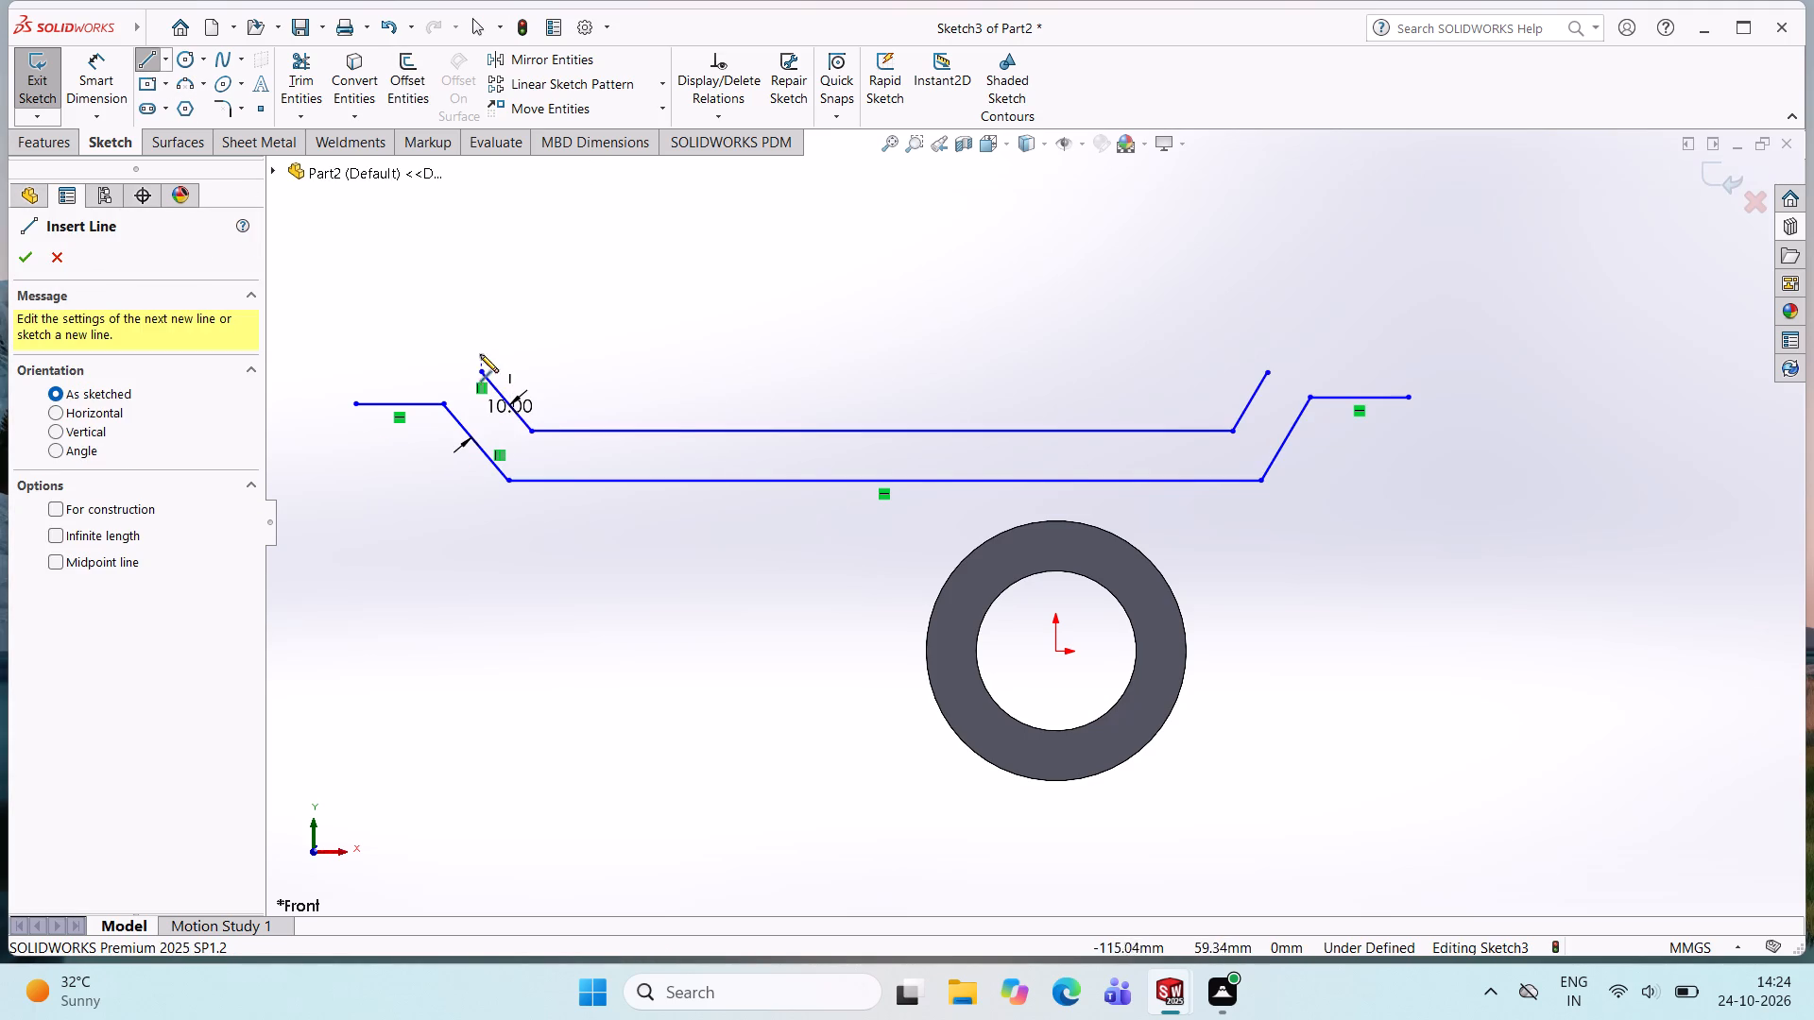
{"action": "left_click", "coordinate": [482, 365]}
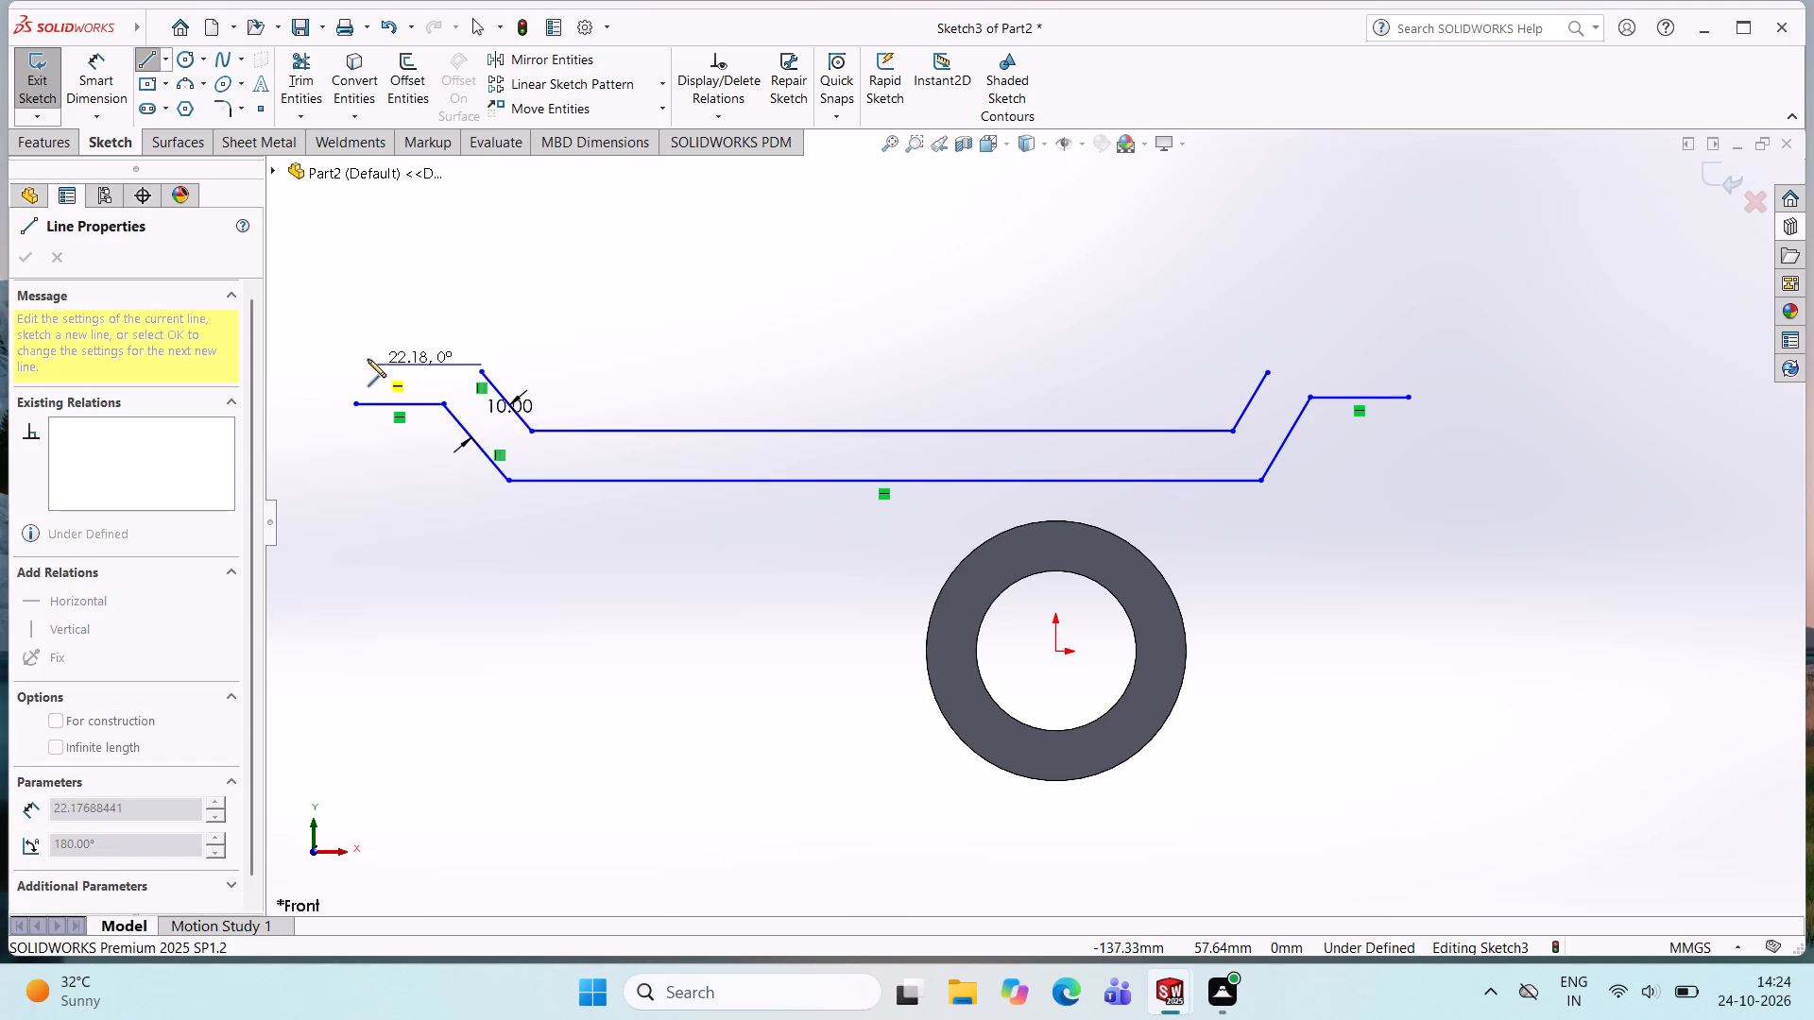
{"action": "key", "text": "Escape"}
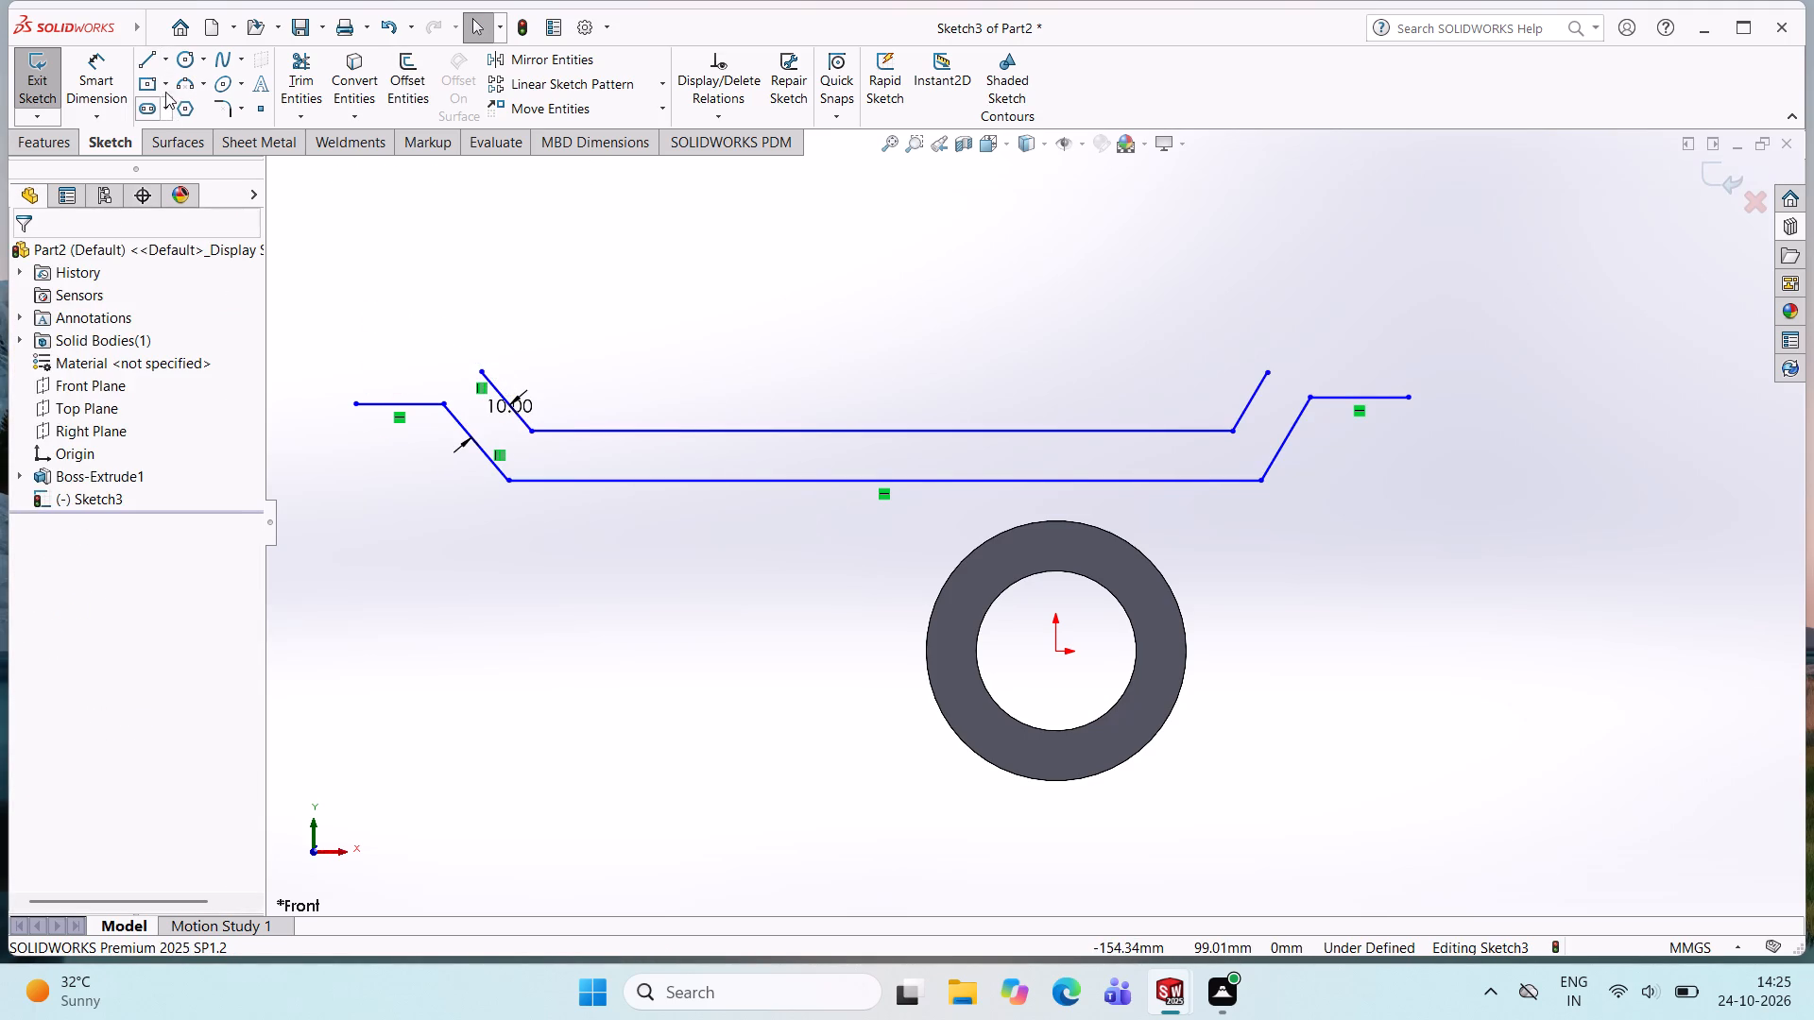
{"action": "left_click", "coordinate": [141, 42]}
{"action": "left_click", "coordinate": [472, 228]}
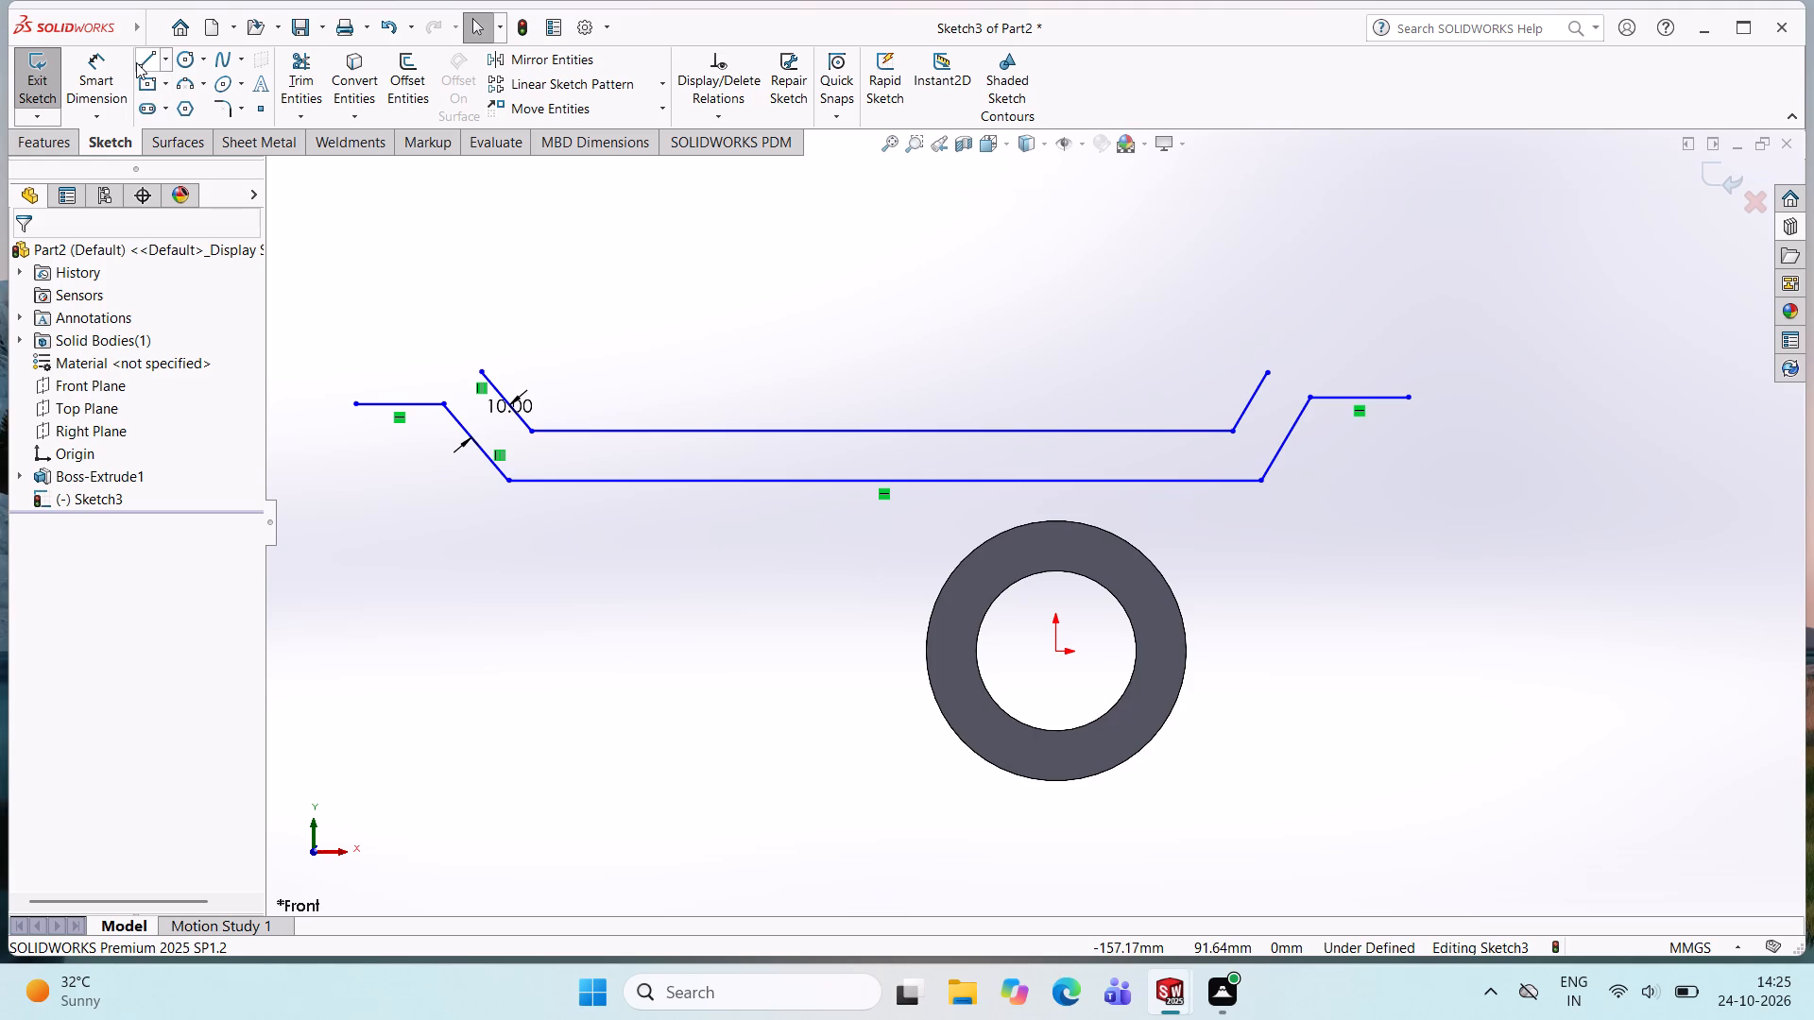
Close the profile's left end with a horizontal line about 25 mm long and a vertical line about 6.5 mm long.
{"action": "left_click", "coordinate": [141, 57]}
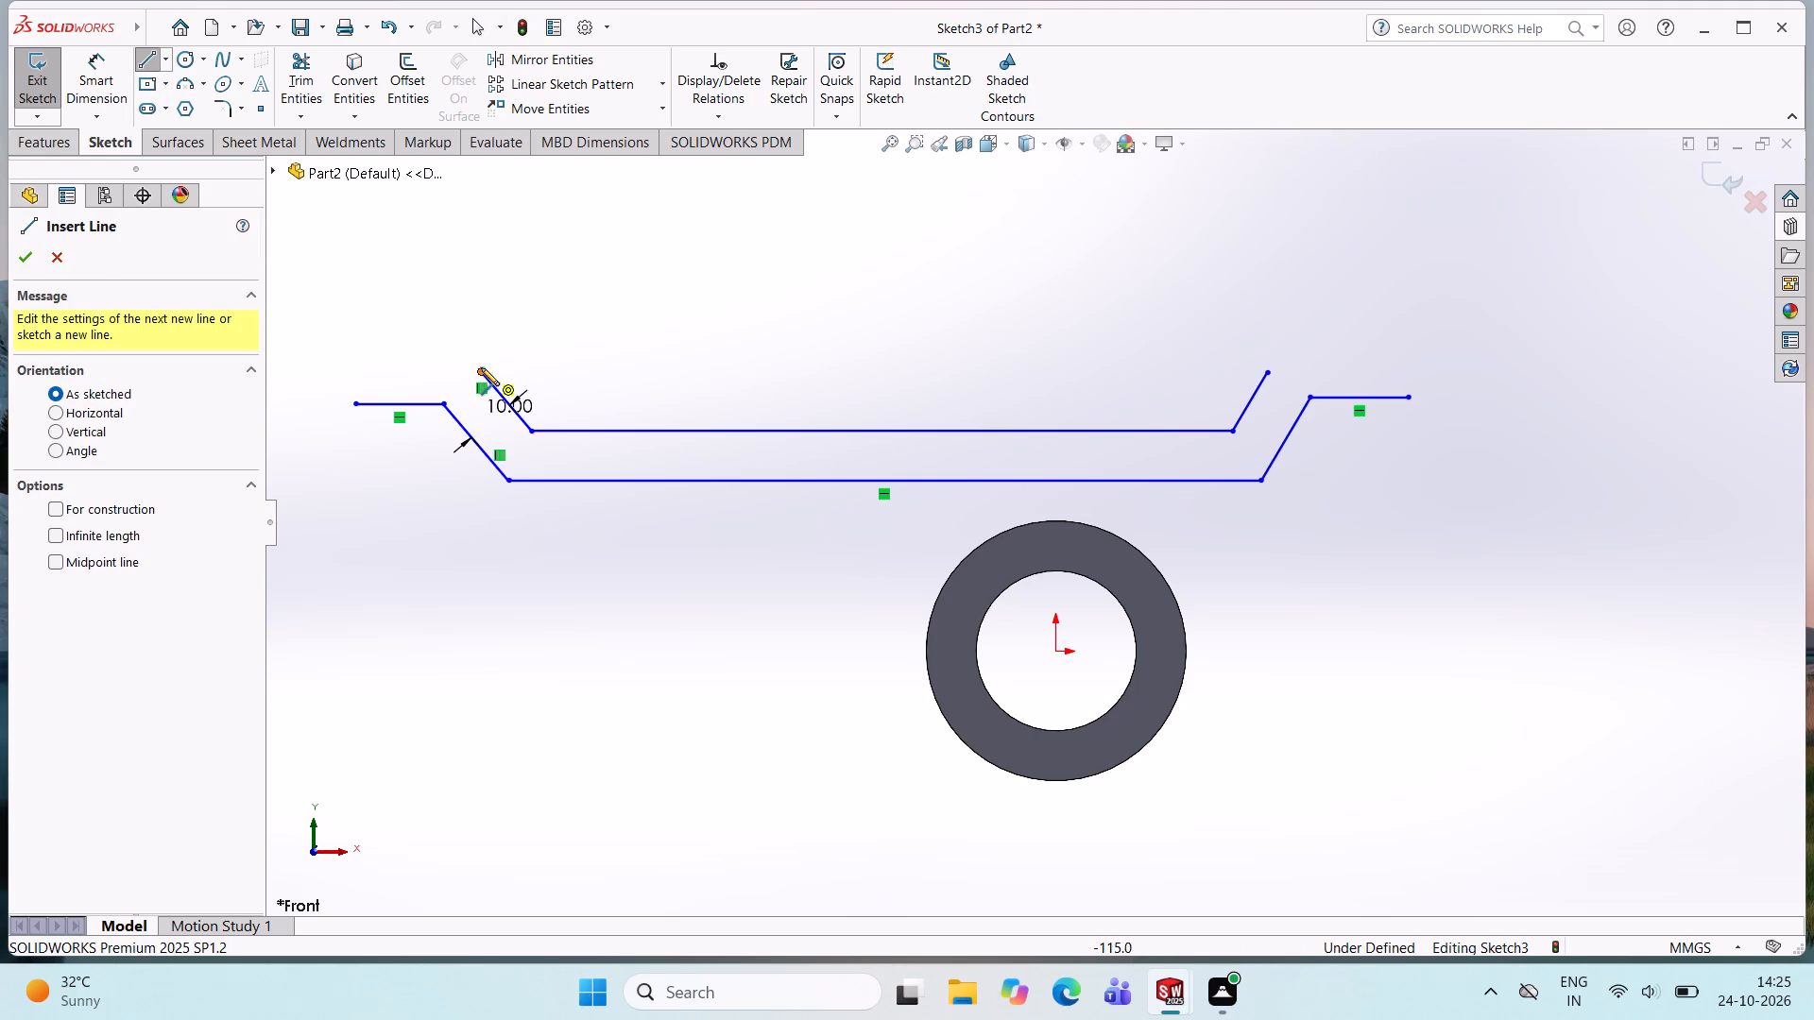
{"action": "left_click", "coordinate": [481, 366]}
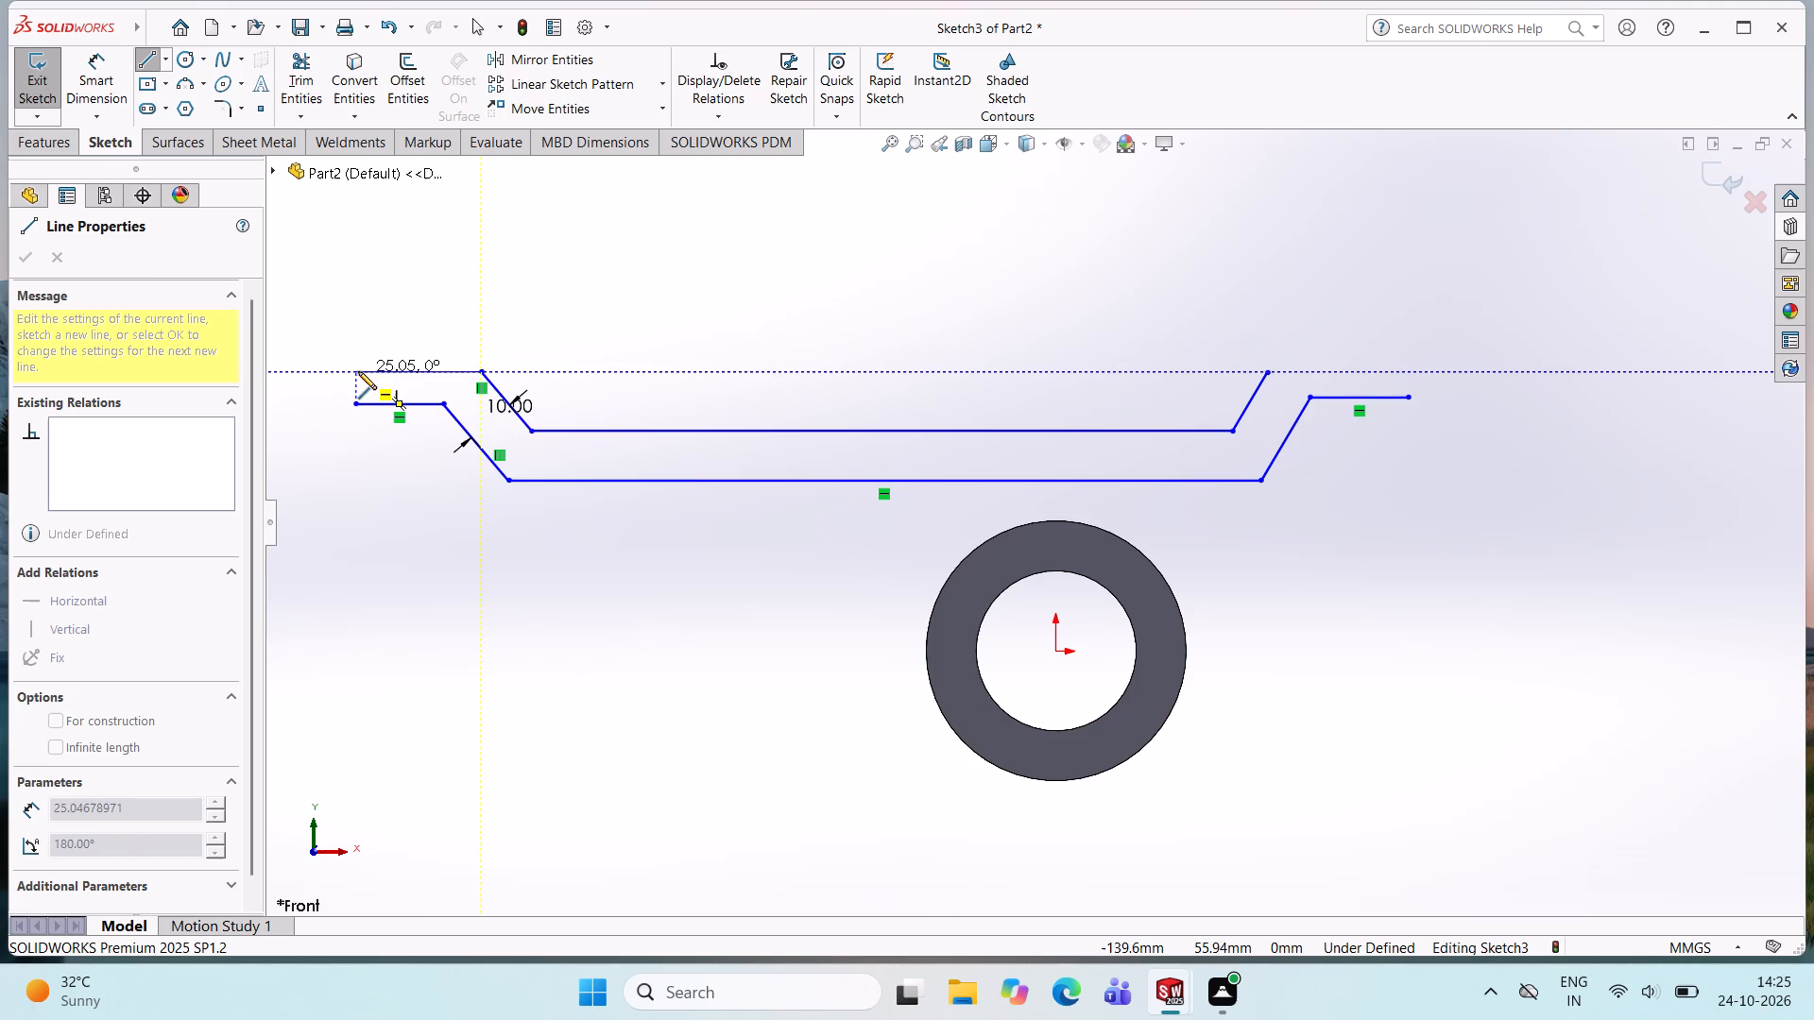
{"action": "left_click_drag", "start_coordinate": [356, 370], "coordinate": [356, 361]}
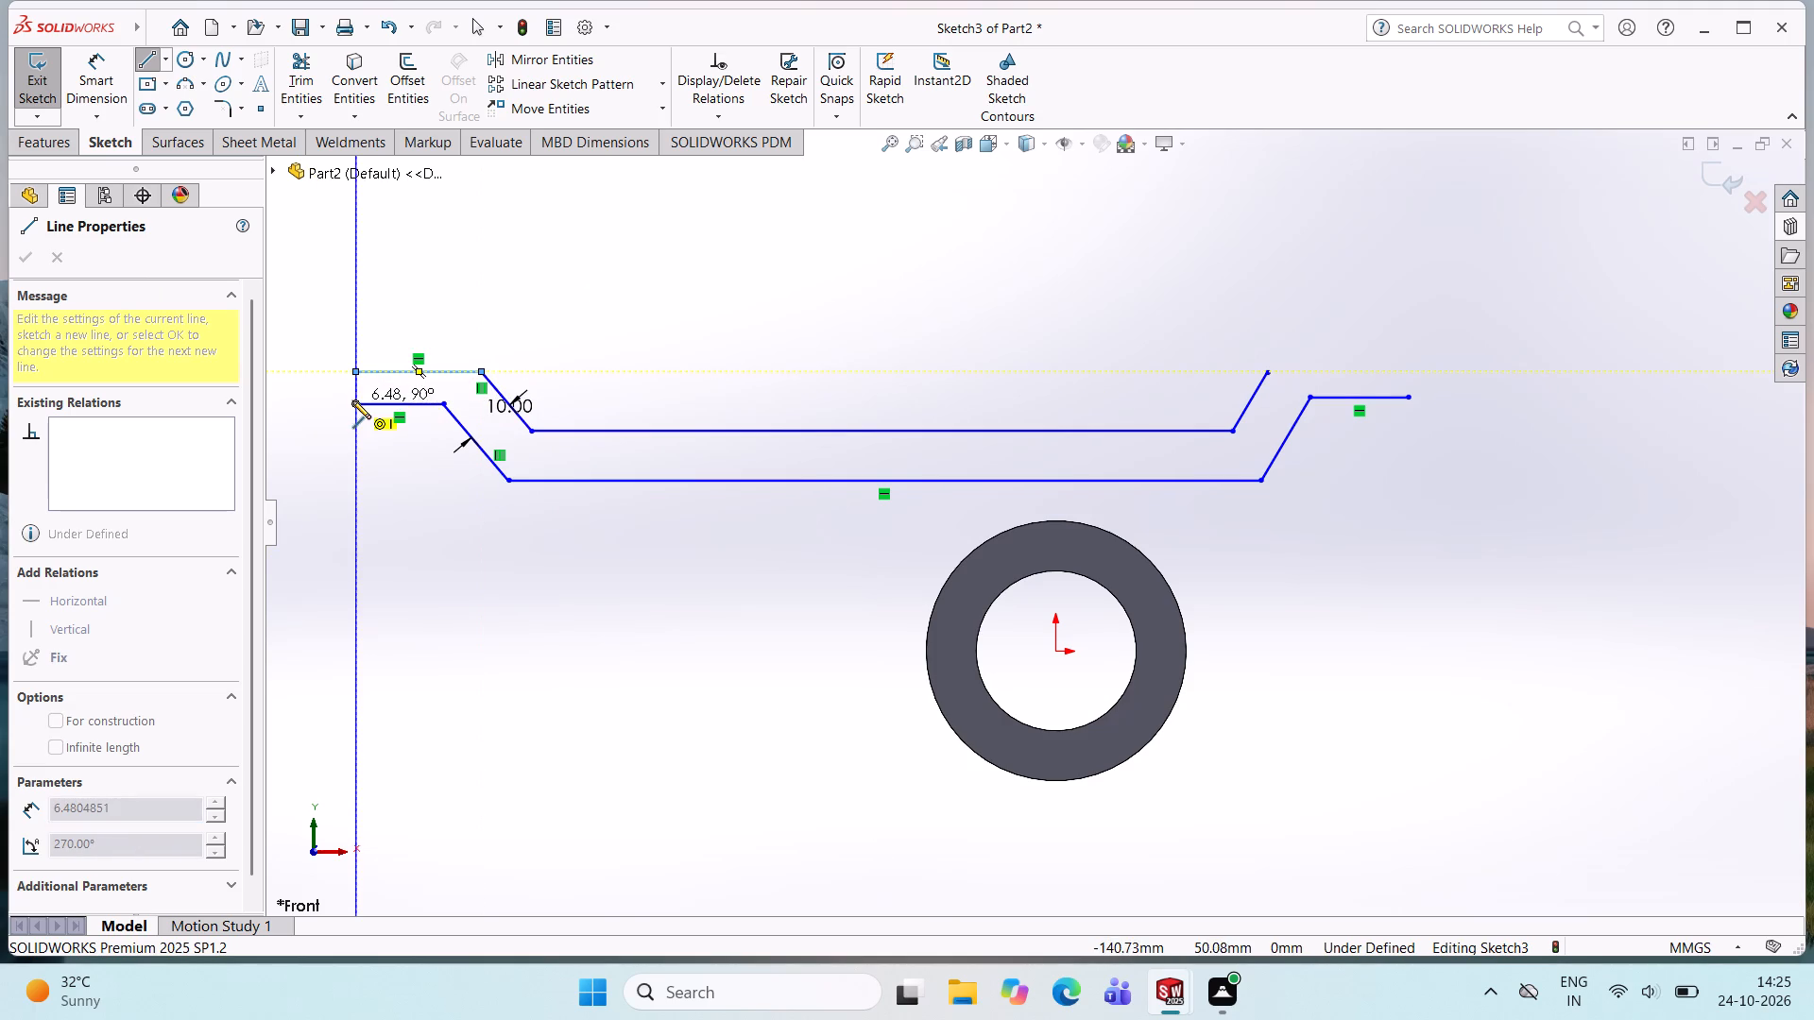
{"action": "left_click", "coordinate": [355, 402]}
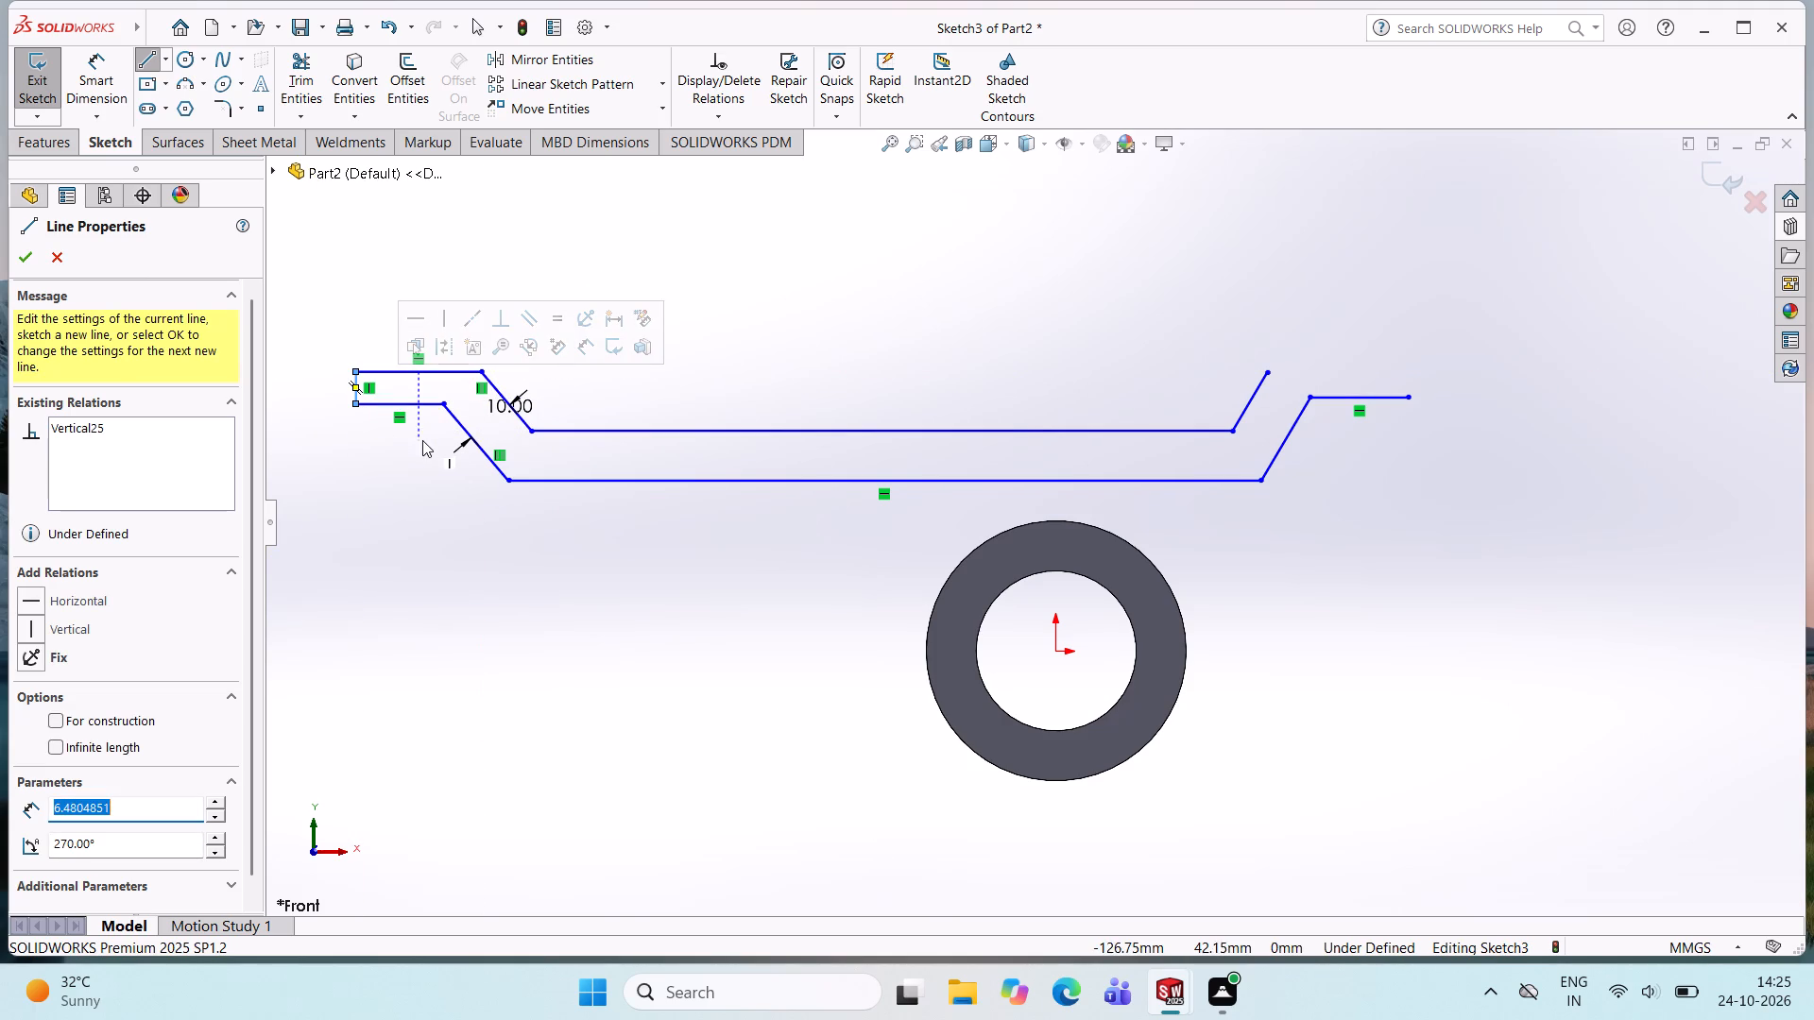
Close the profile's right end with a horizontal line about 28 mm long and a vertical line about 5 mm long.
{"action": "left_click", "coordinate": [1268, 373]}
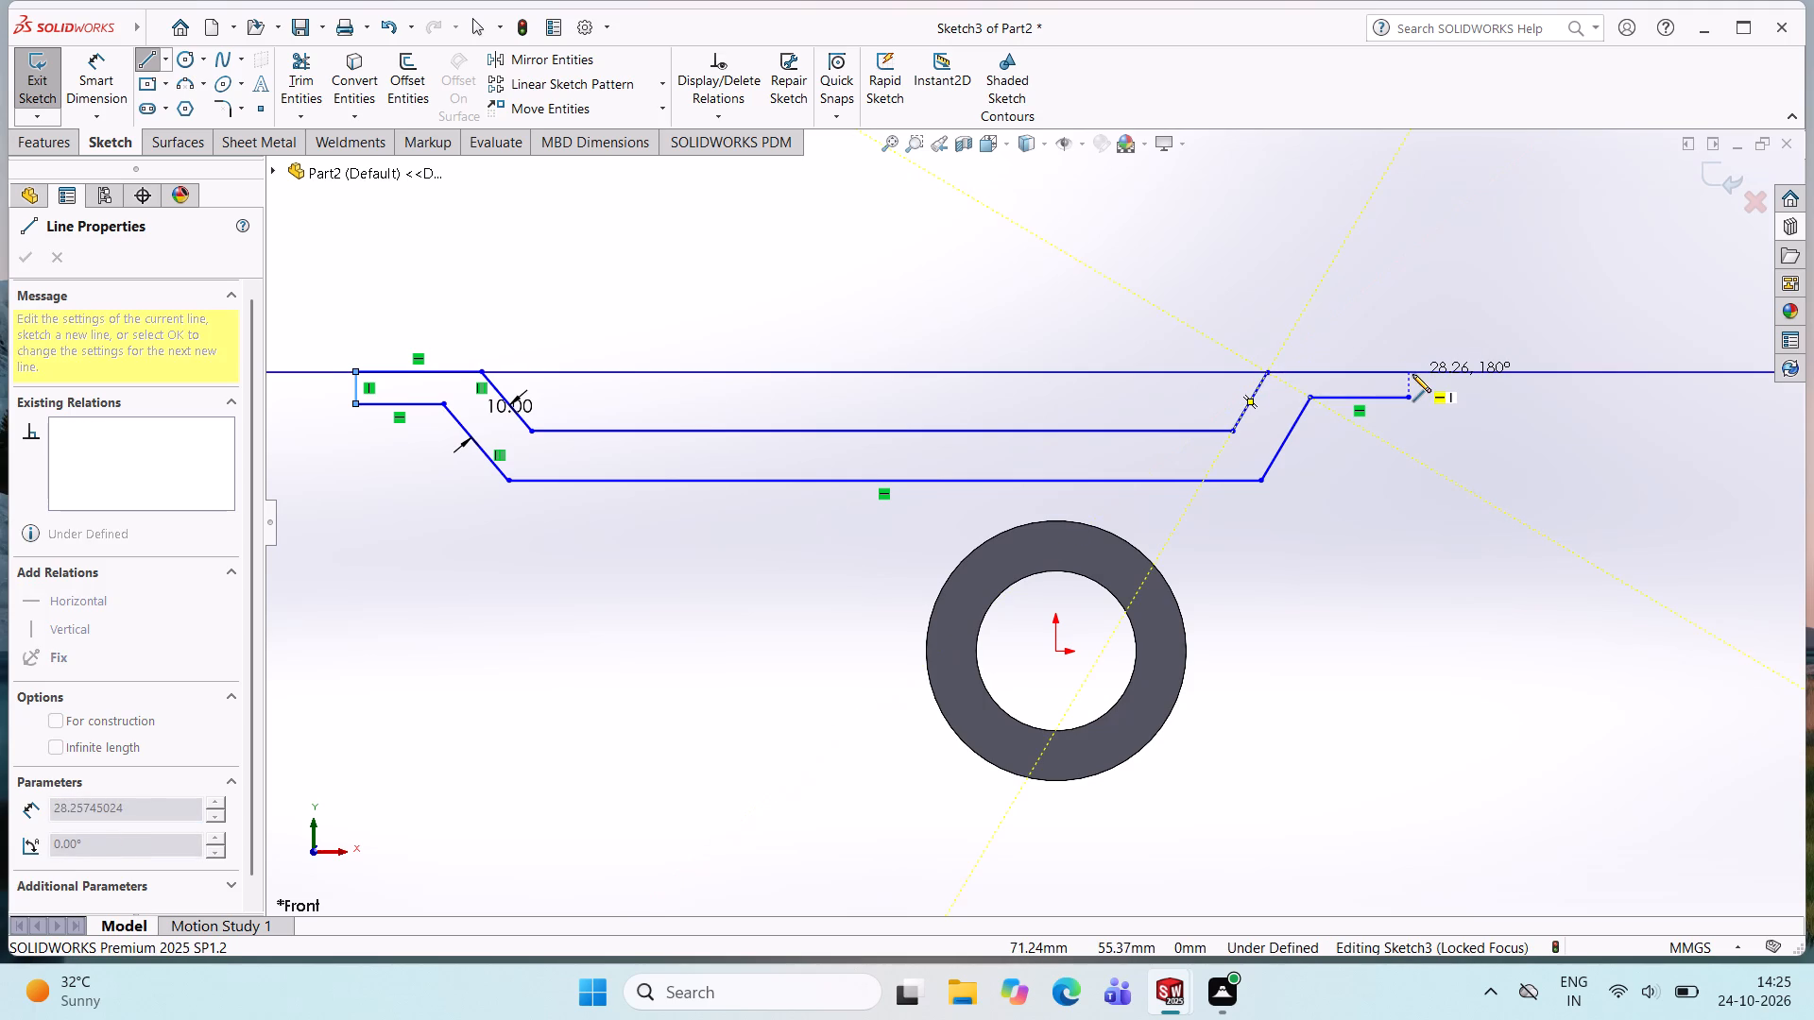
{"action": "left_click", "coordinate": [1412, 374]}
{"action": "left_click", "coordinate": [1409, 397]}
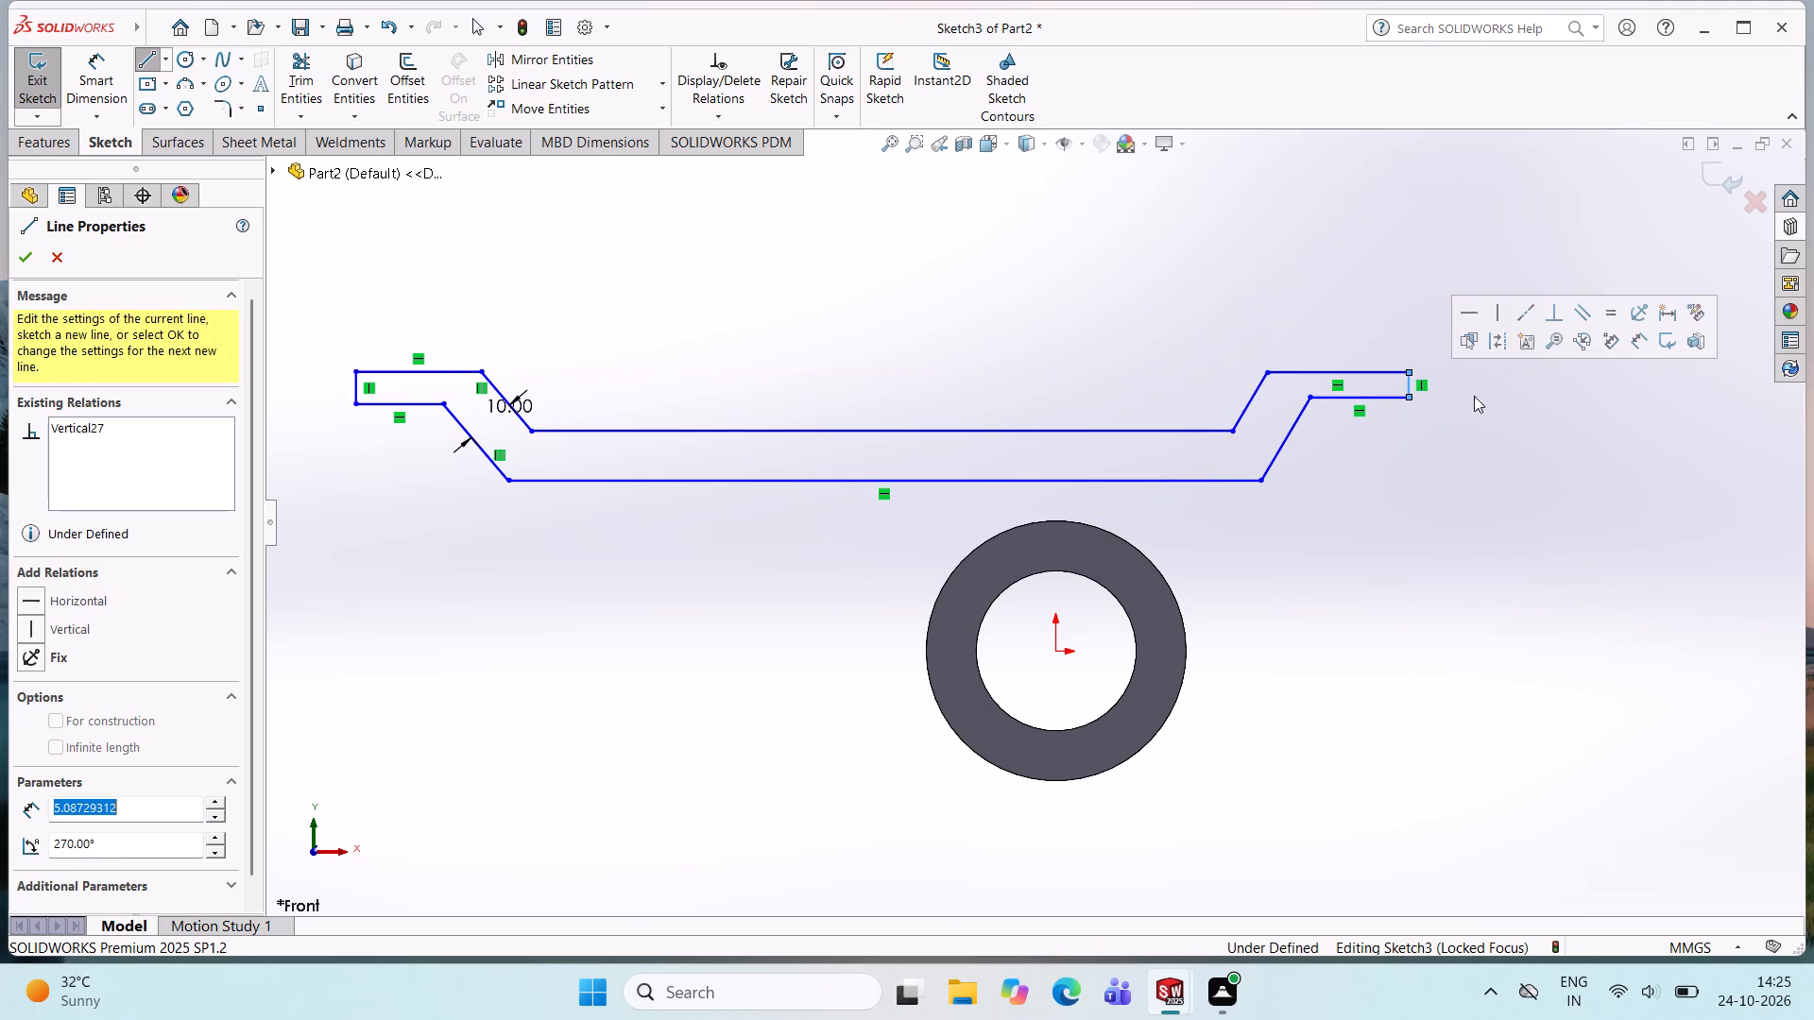
{"action": "key", "text": "Escape"}
{"action": "key", "text": "Escape"}
{"action": "key", "text": "Escape"}
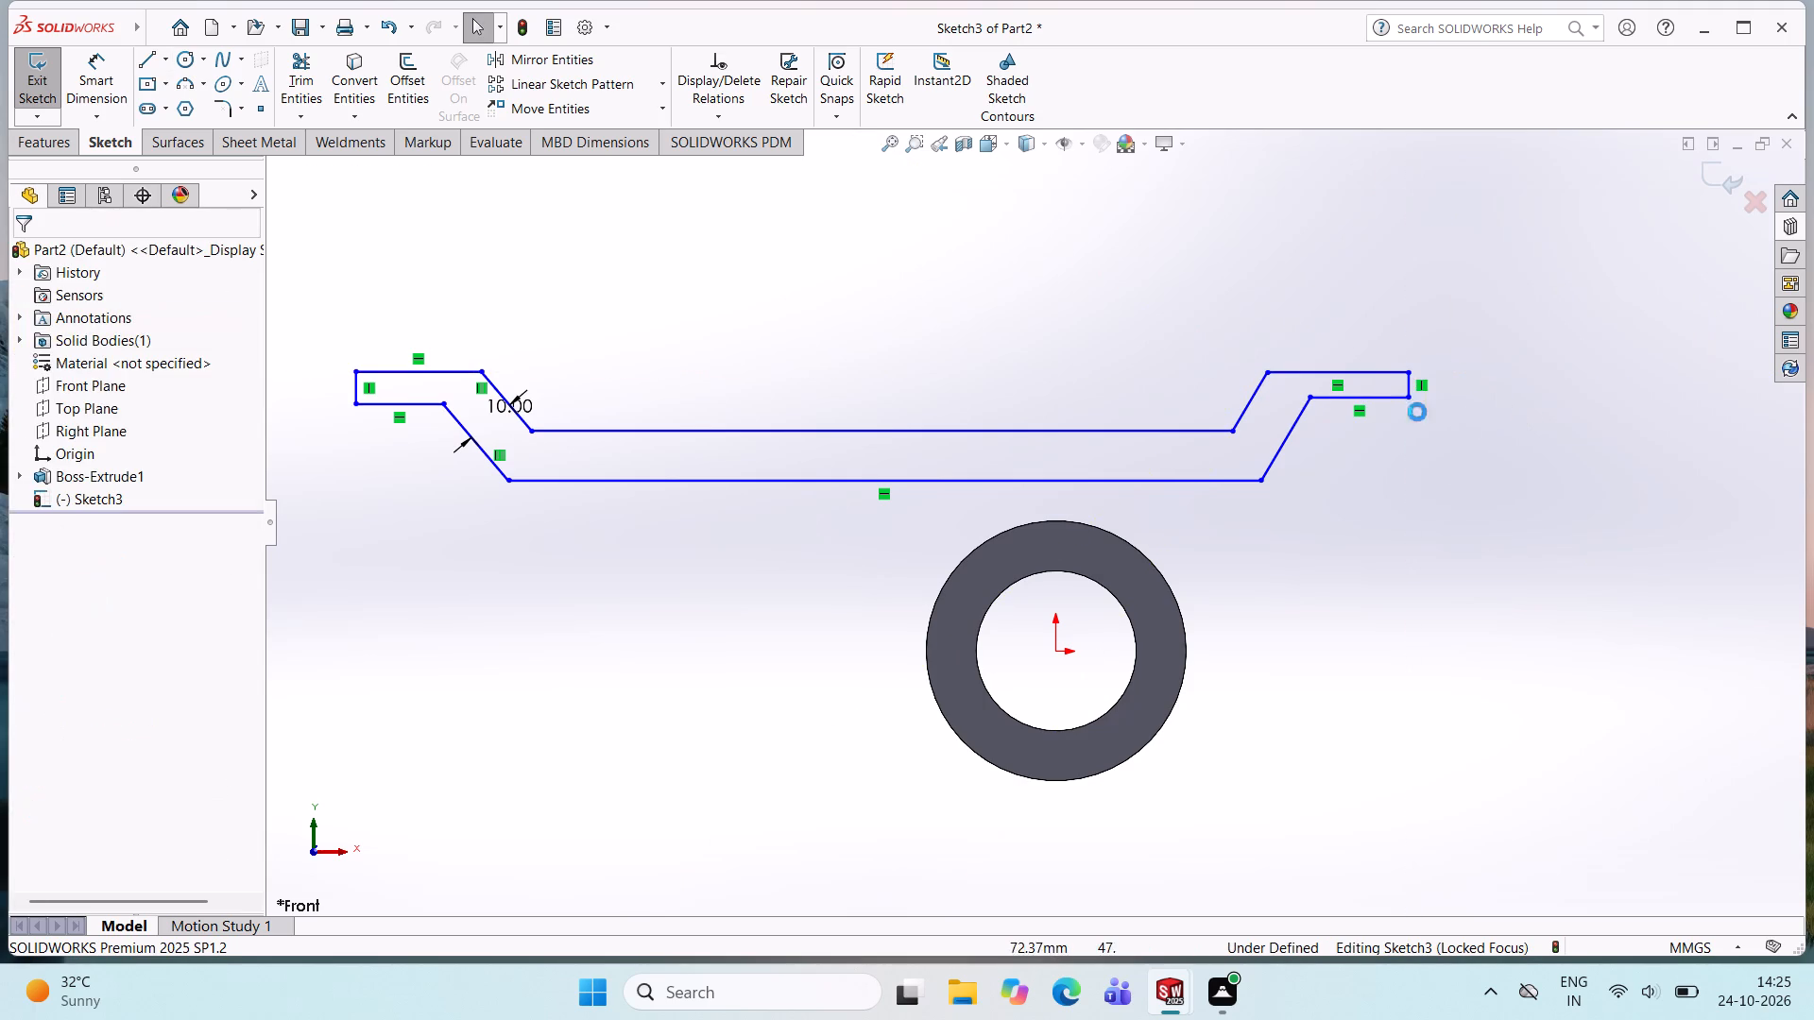
{"action": "key", "text": "Escape"}
{"action": "key", "text": "Escape"}
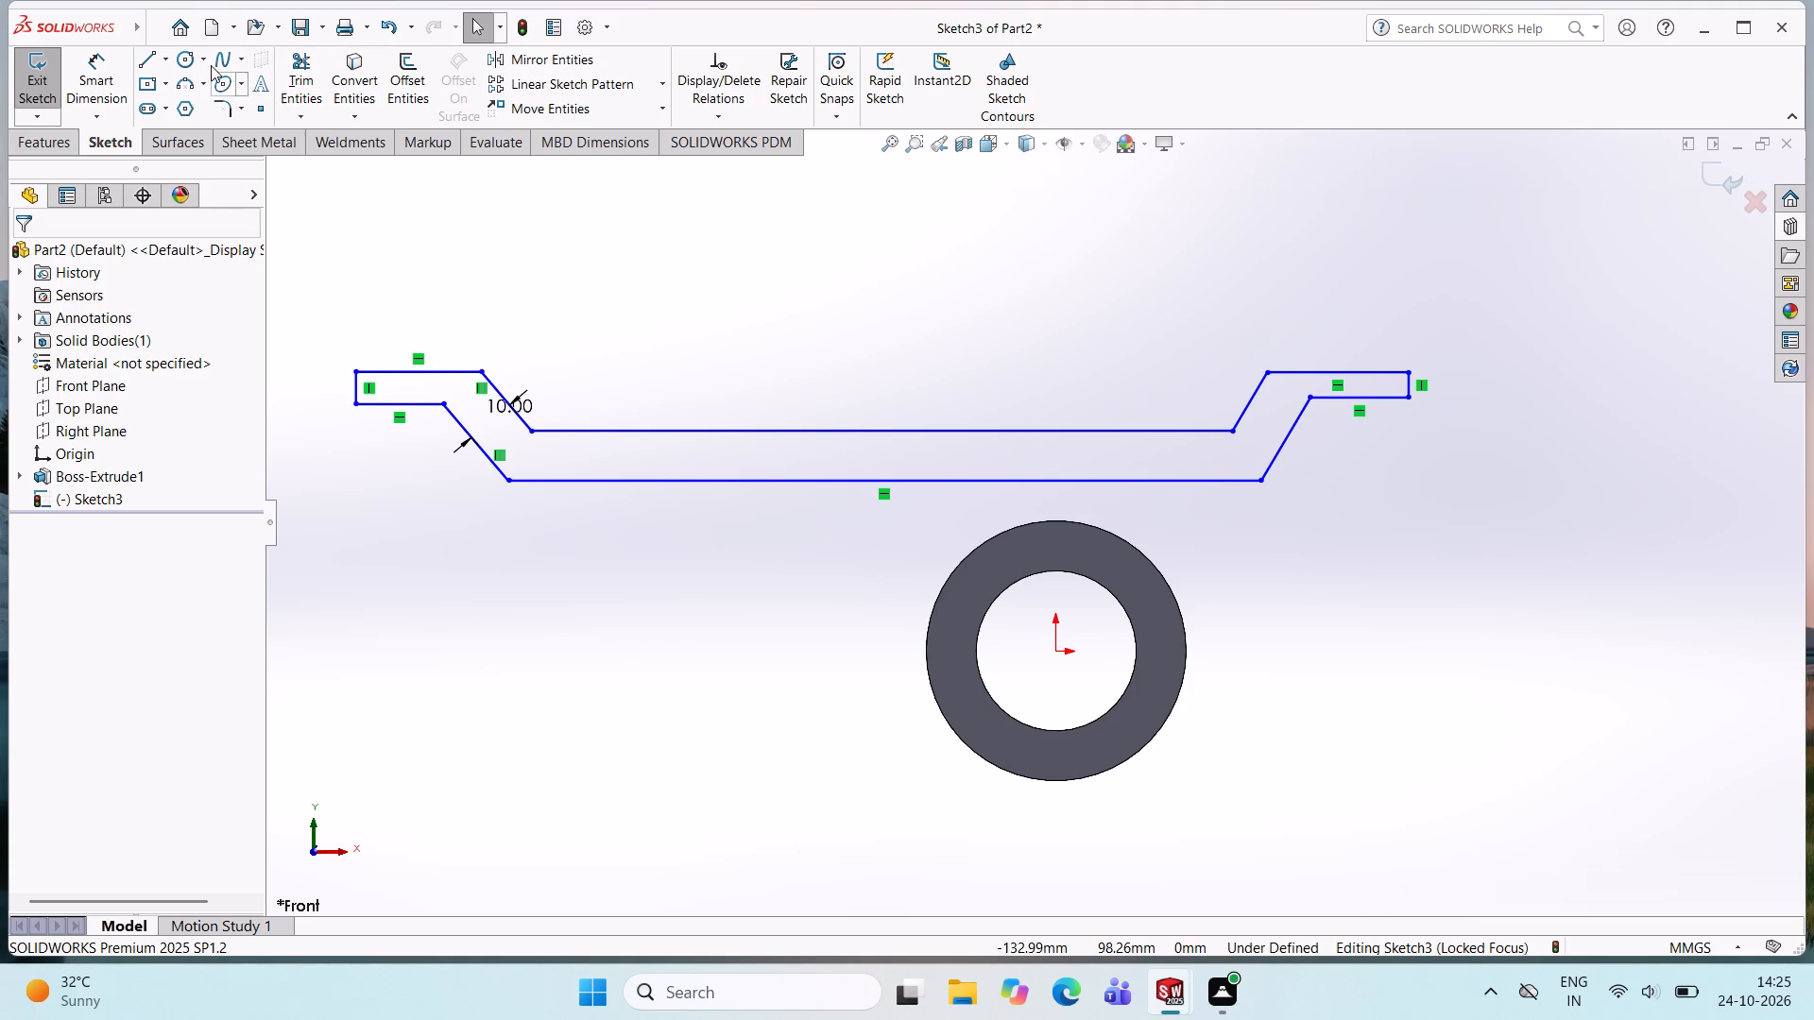
Dimension the profile's overall width between its two vertical end lines as 250 mm.
{"action": "left_click", "coordinate": [116, 64]}
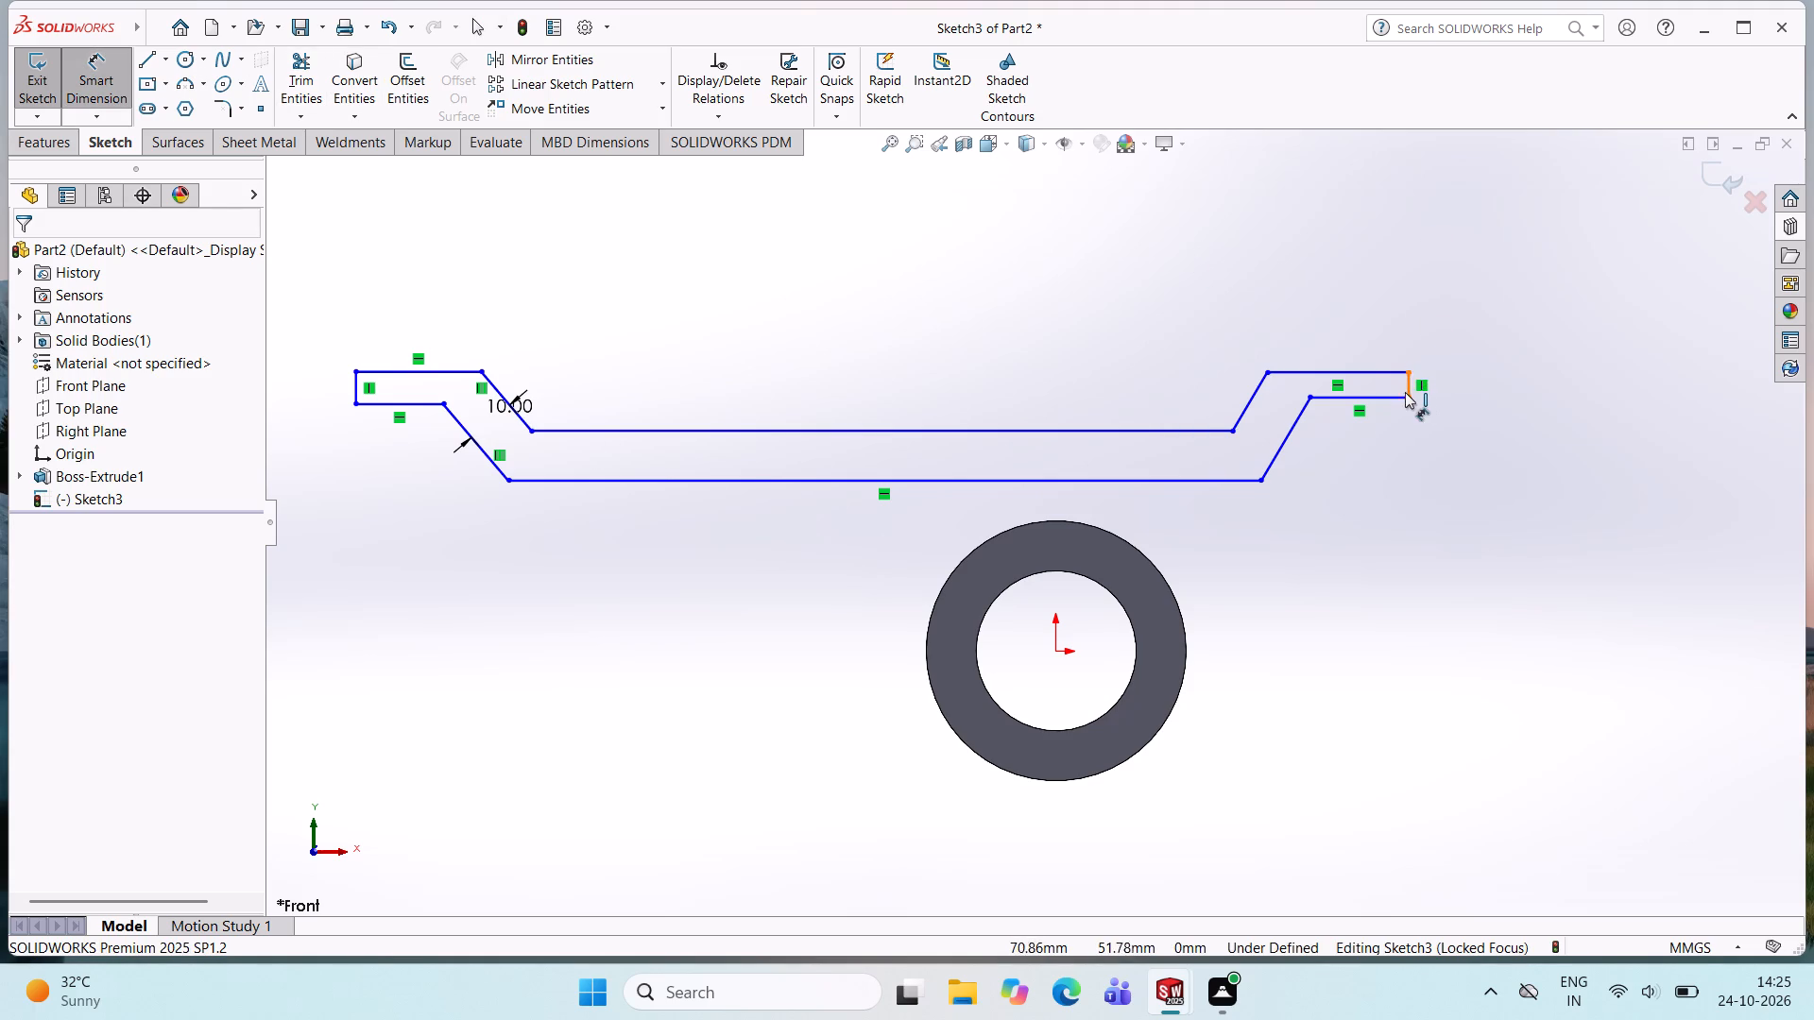
{"action": "left_click", "coordinate": [1408, 384]}
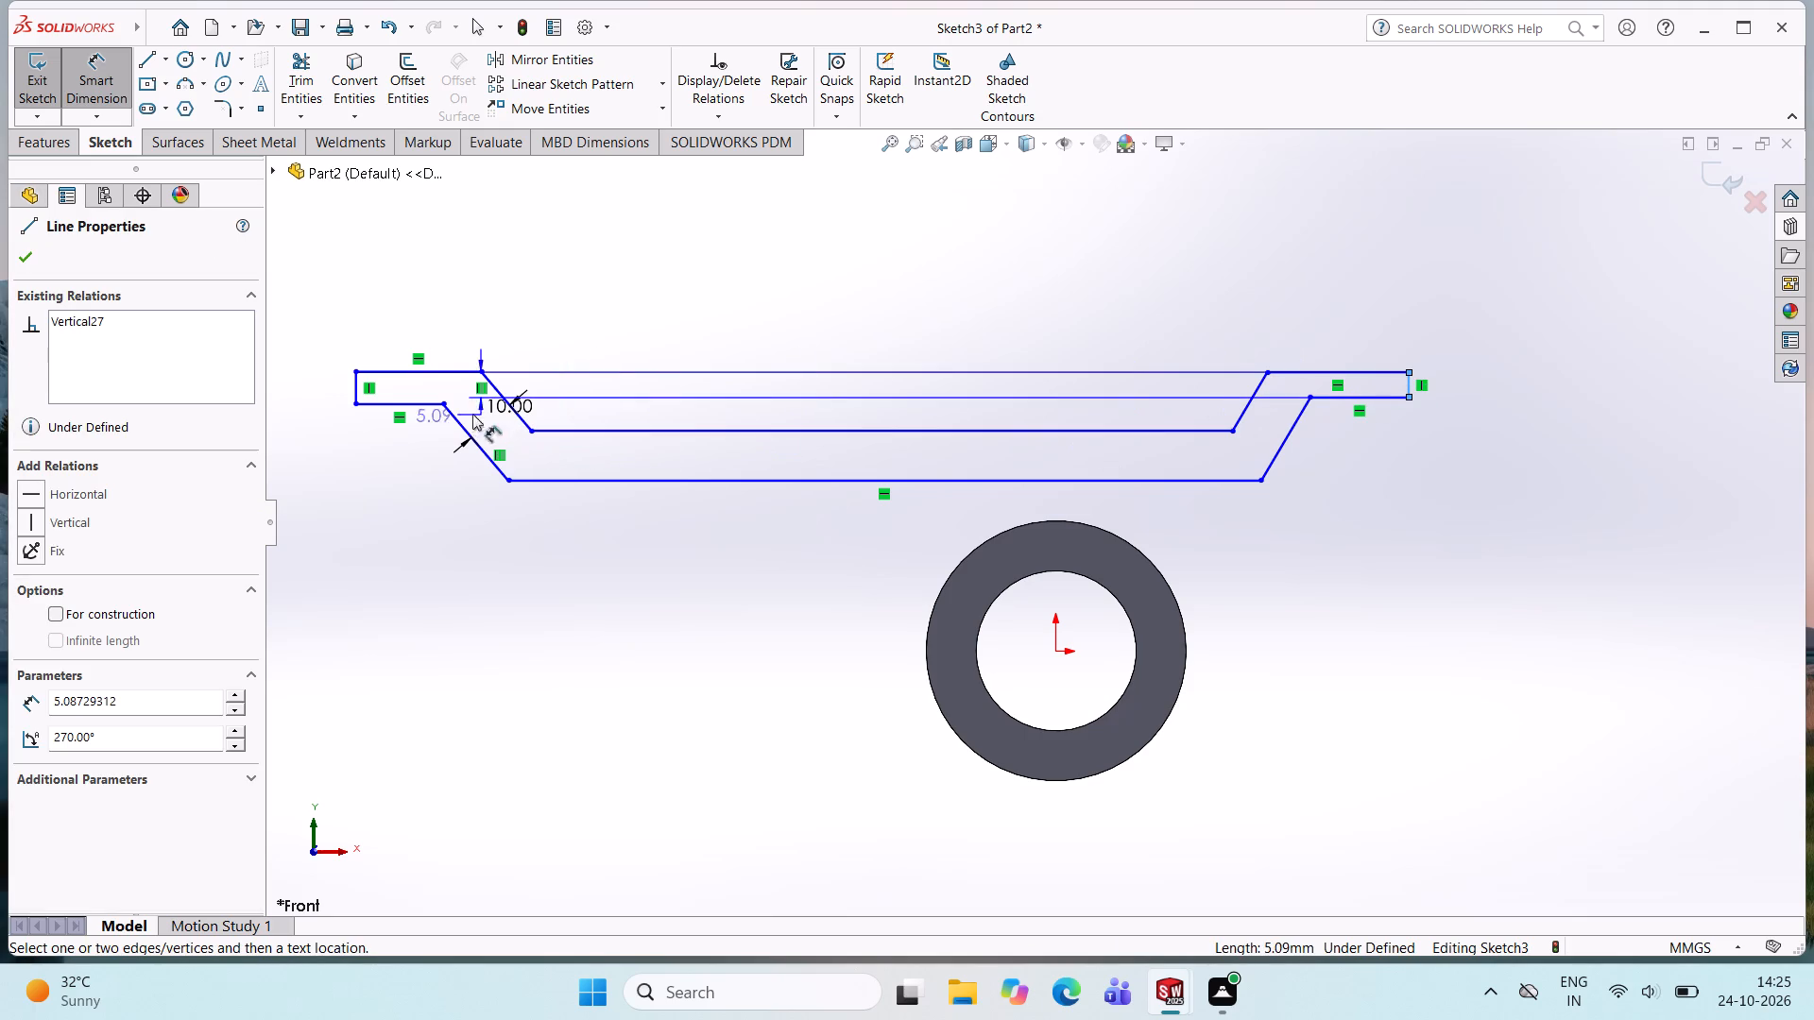
{"action": "left_click", "coordinate": [361, 382]}
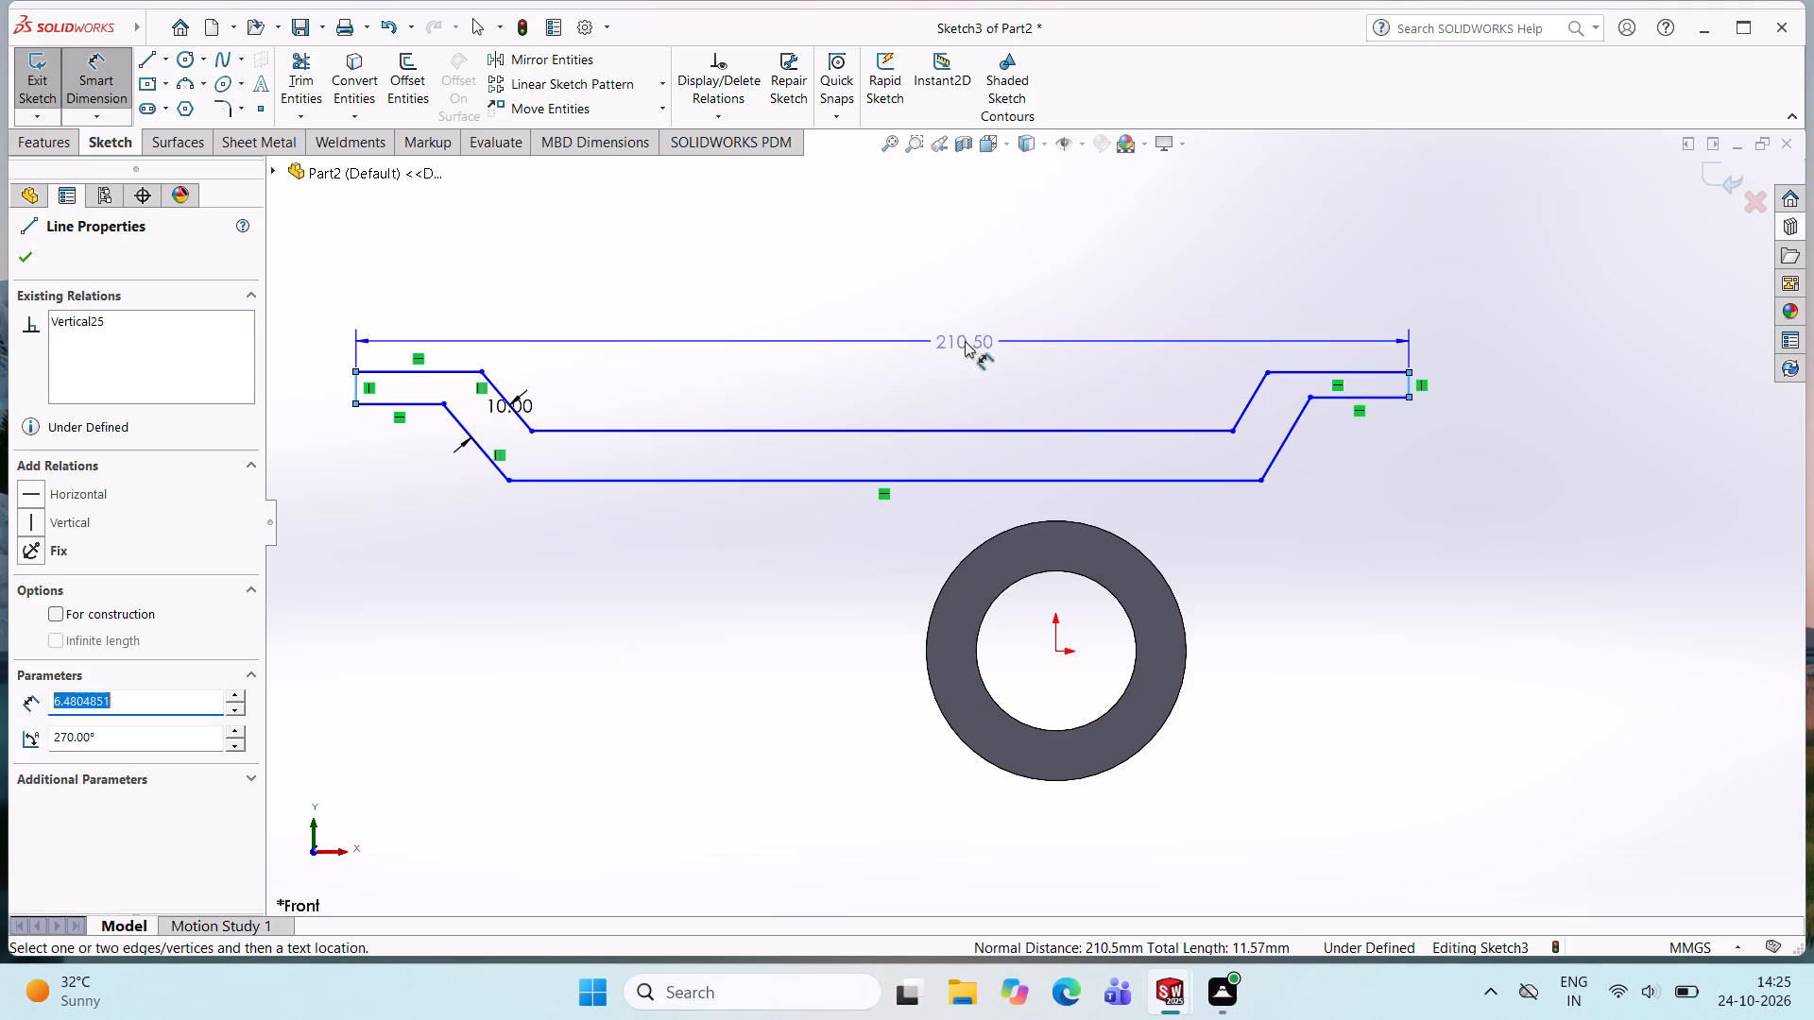
{"action": "left_click", "coordinate": [905, 318]}
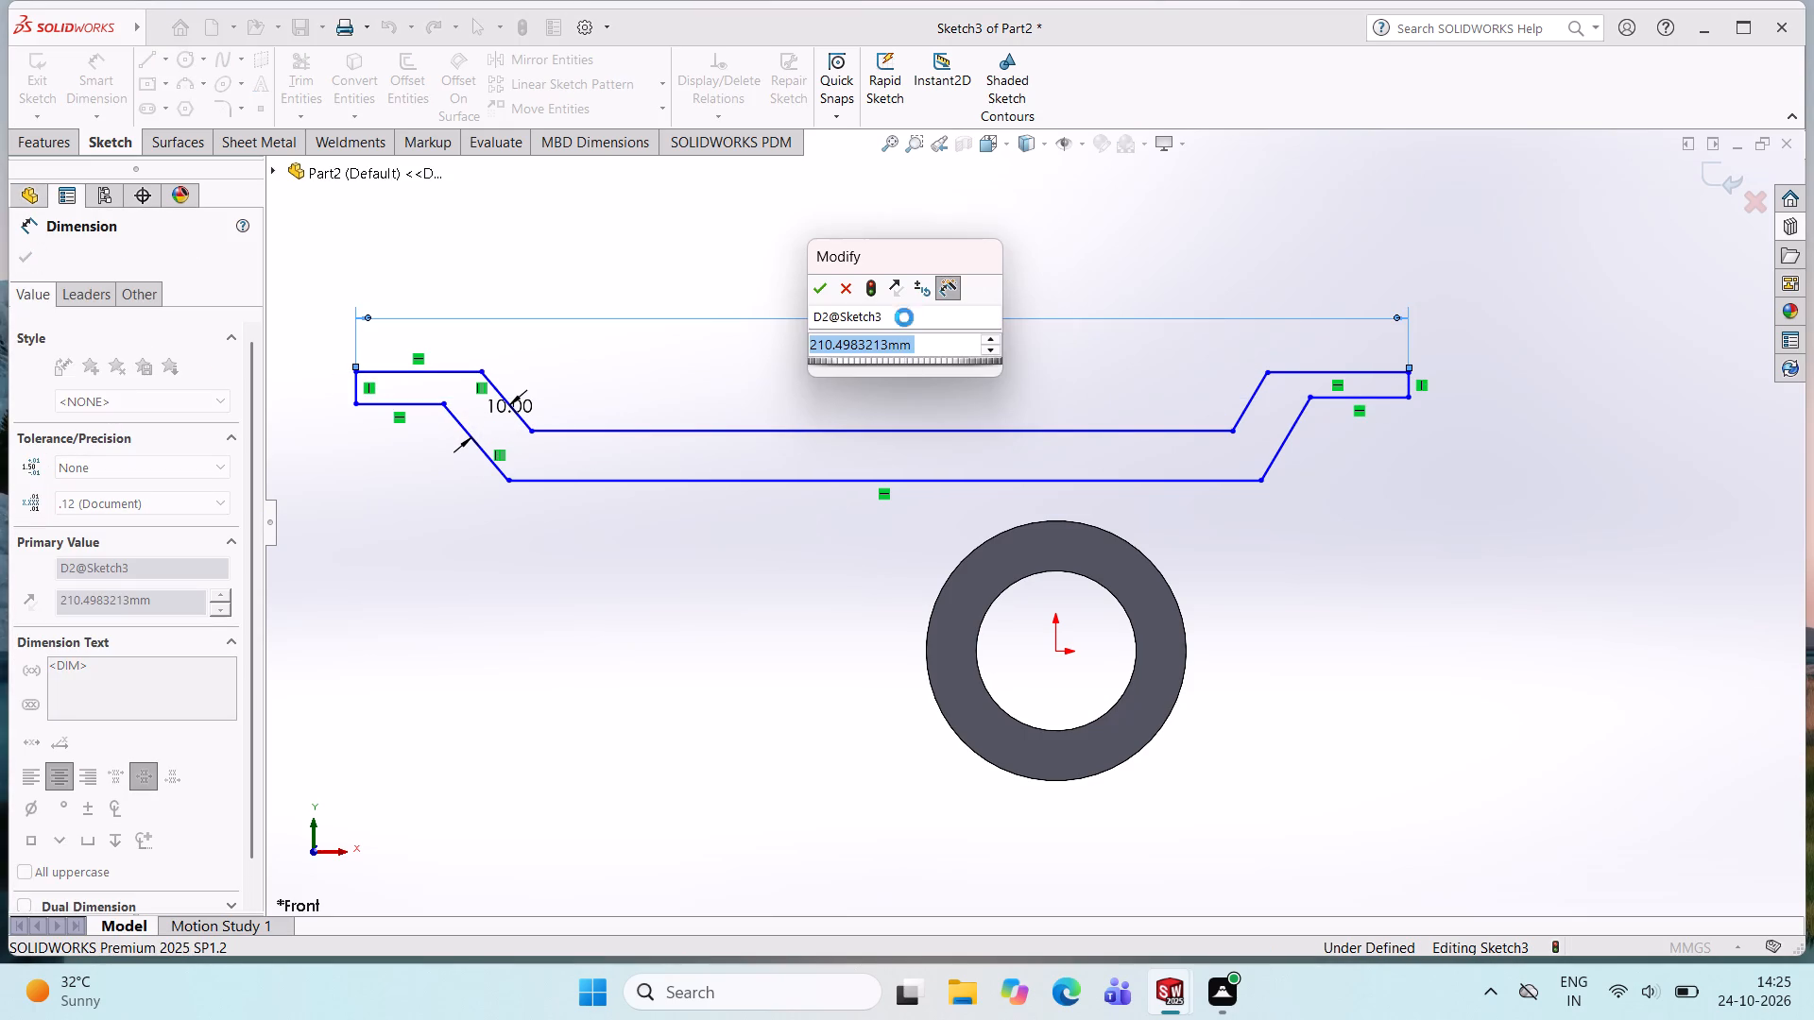
{"action": "type", "text": "250"}
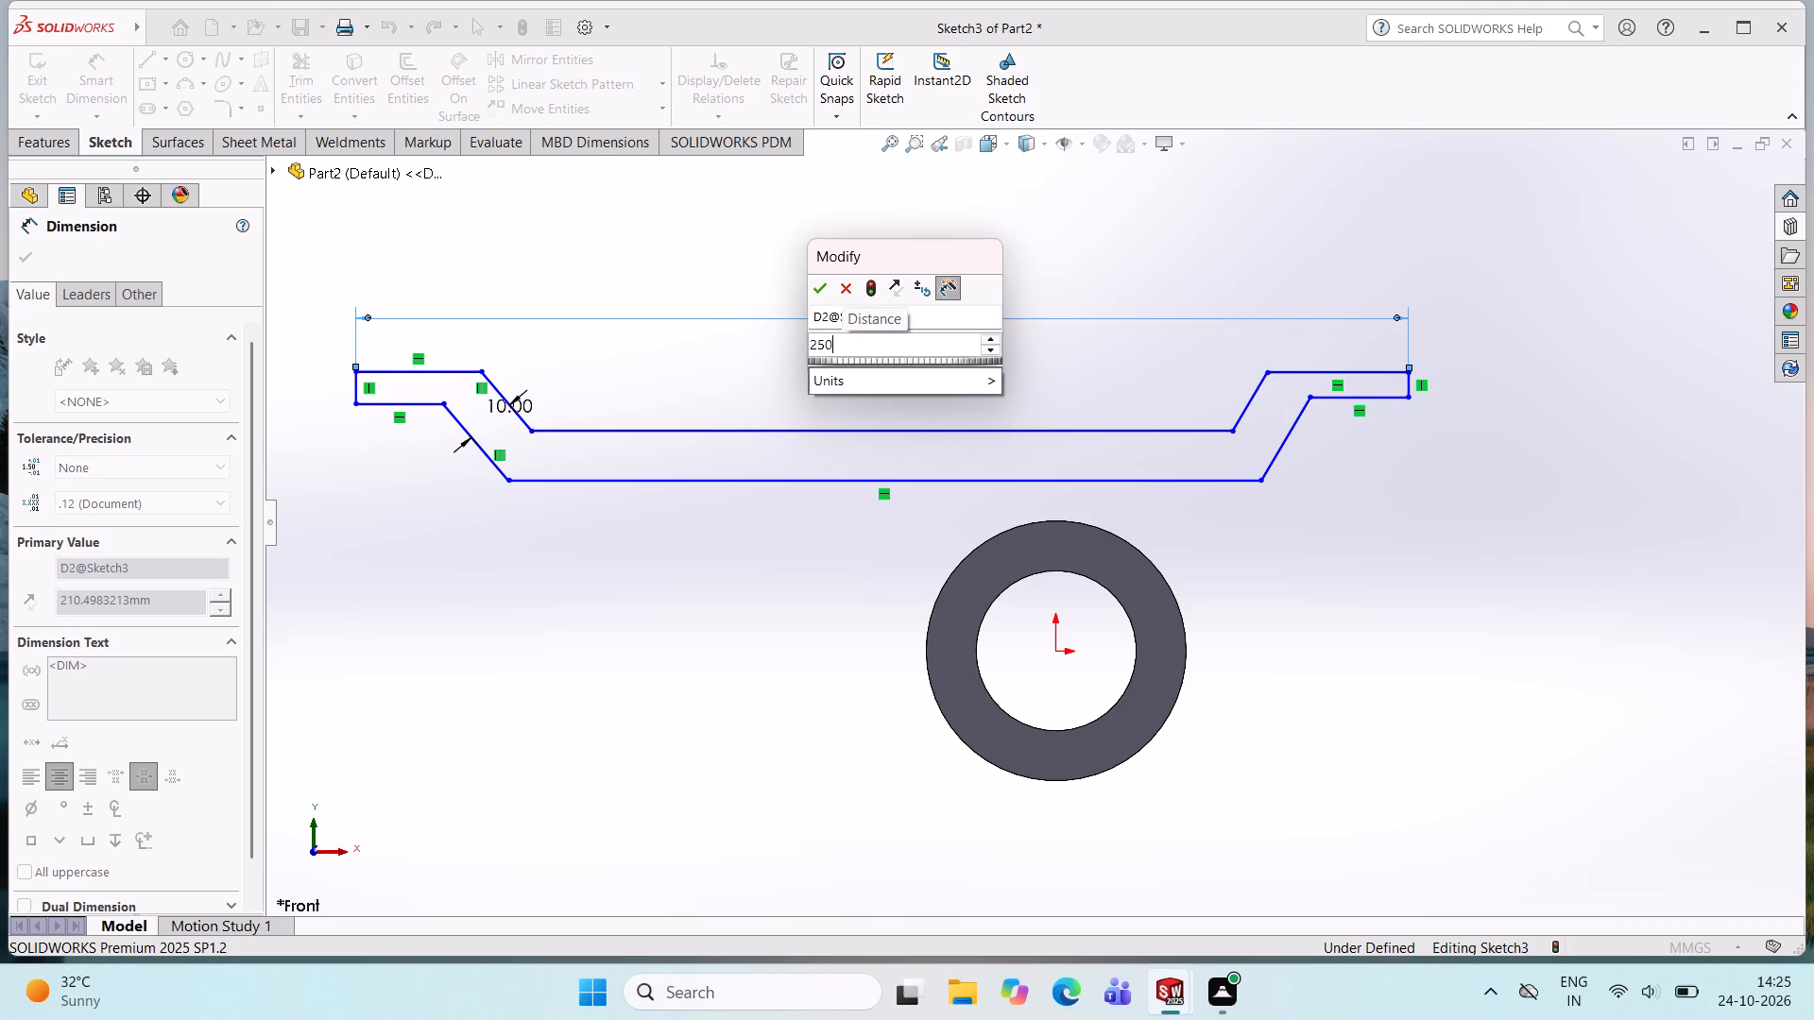
{"action": "key", "text": "Return"}
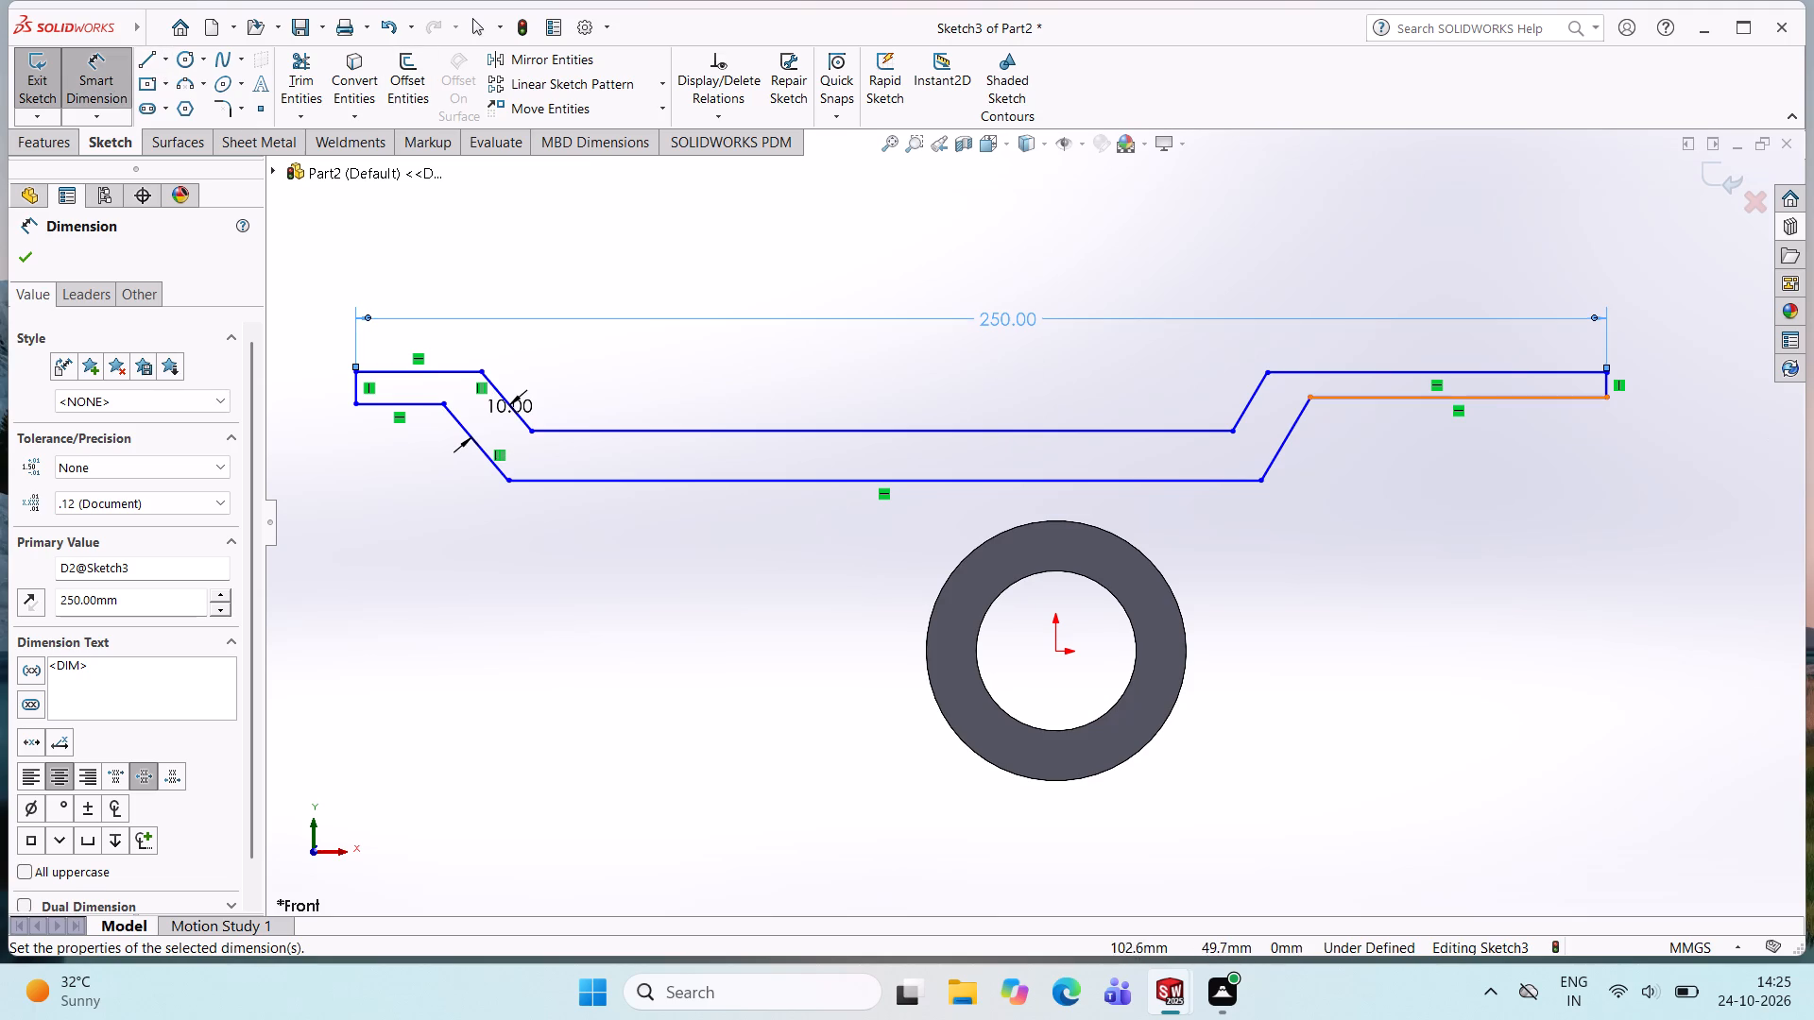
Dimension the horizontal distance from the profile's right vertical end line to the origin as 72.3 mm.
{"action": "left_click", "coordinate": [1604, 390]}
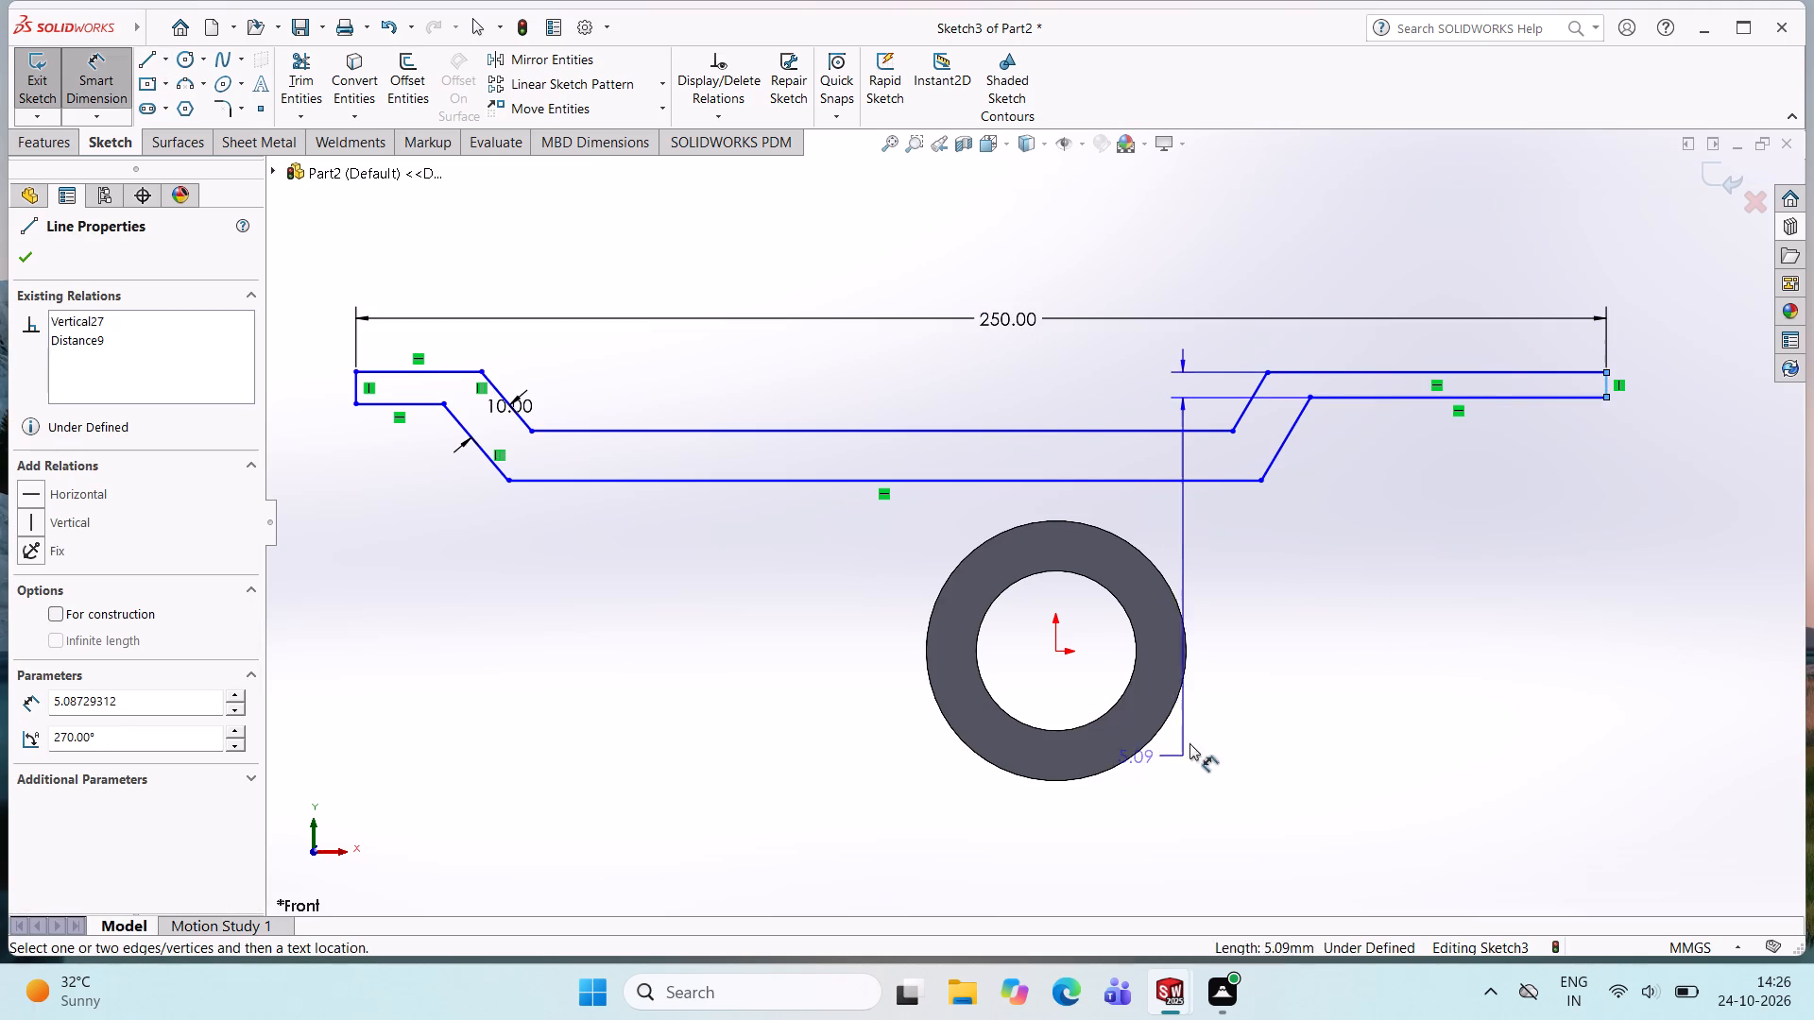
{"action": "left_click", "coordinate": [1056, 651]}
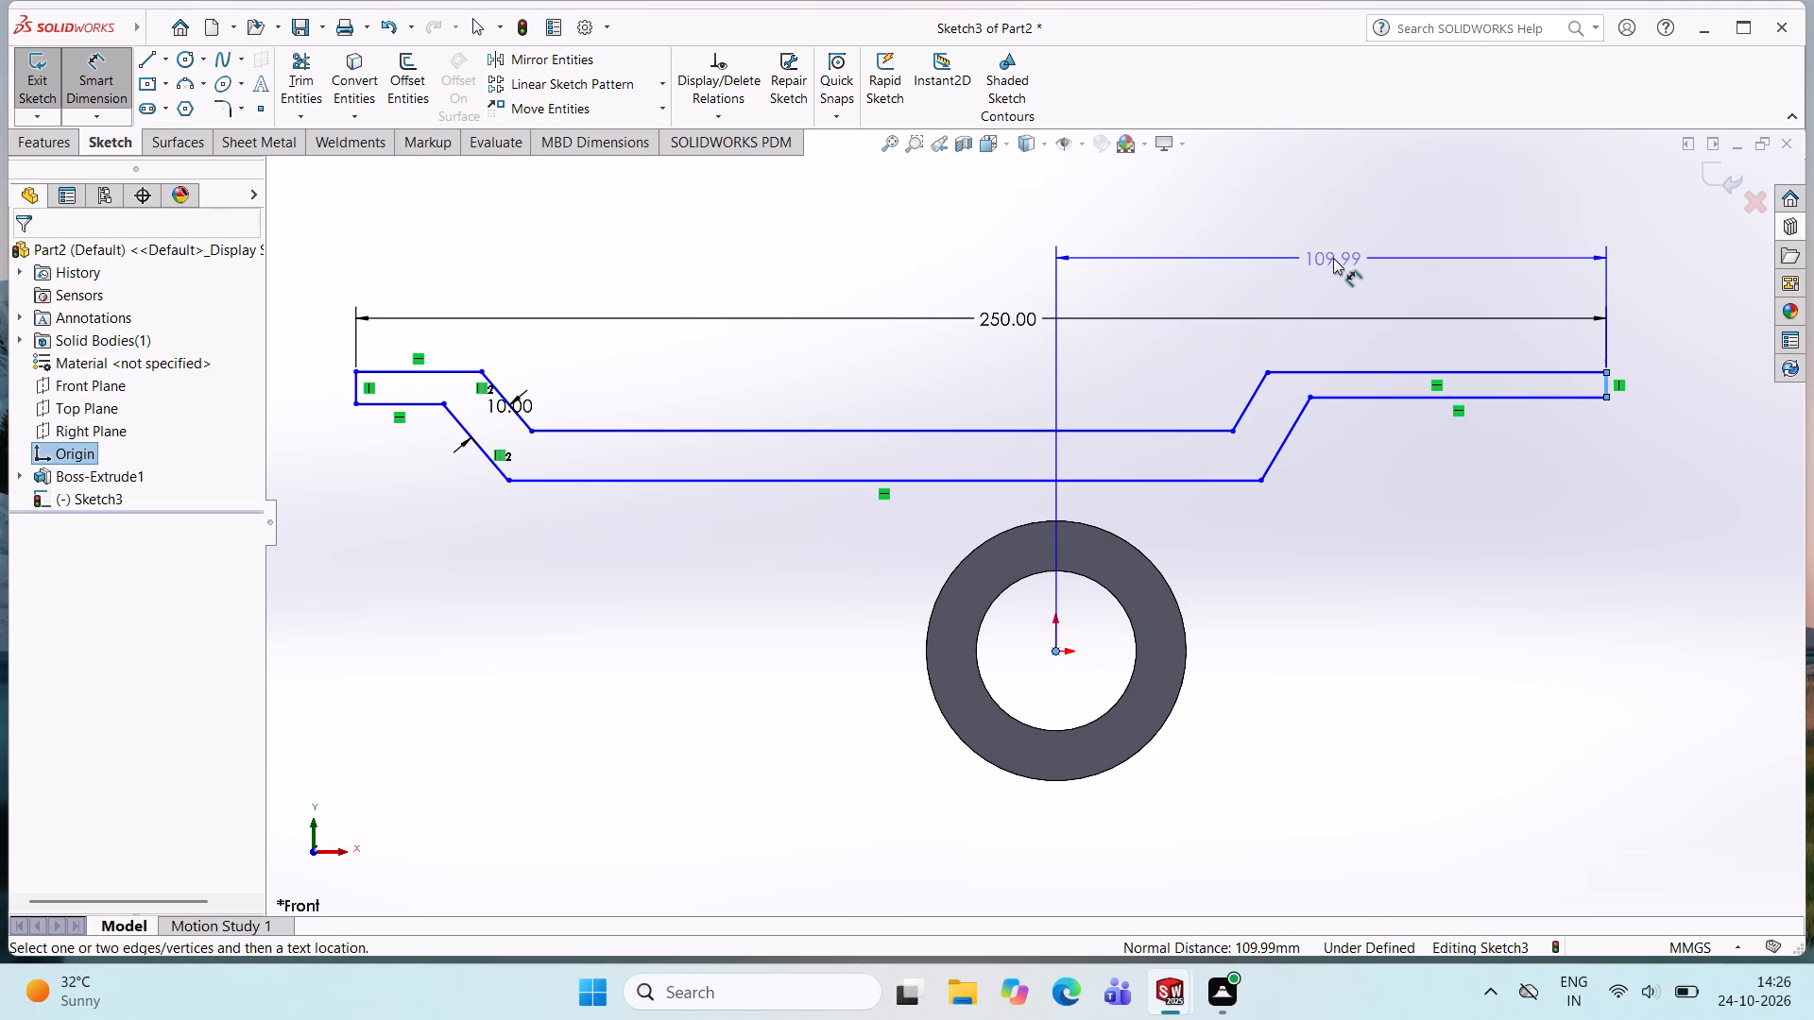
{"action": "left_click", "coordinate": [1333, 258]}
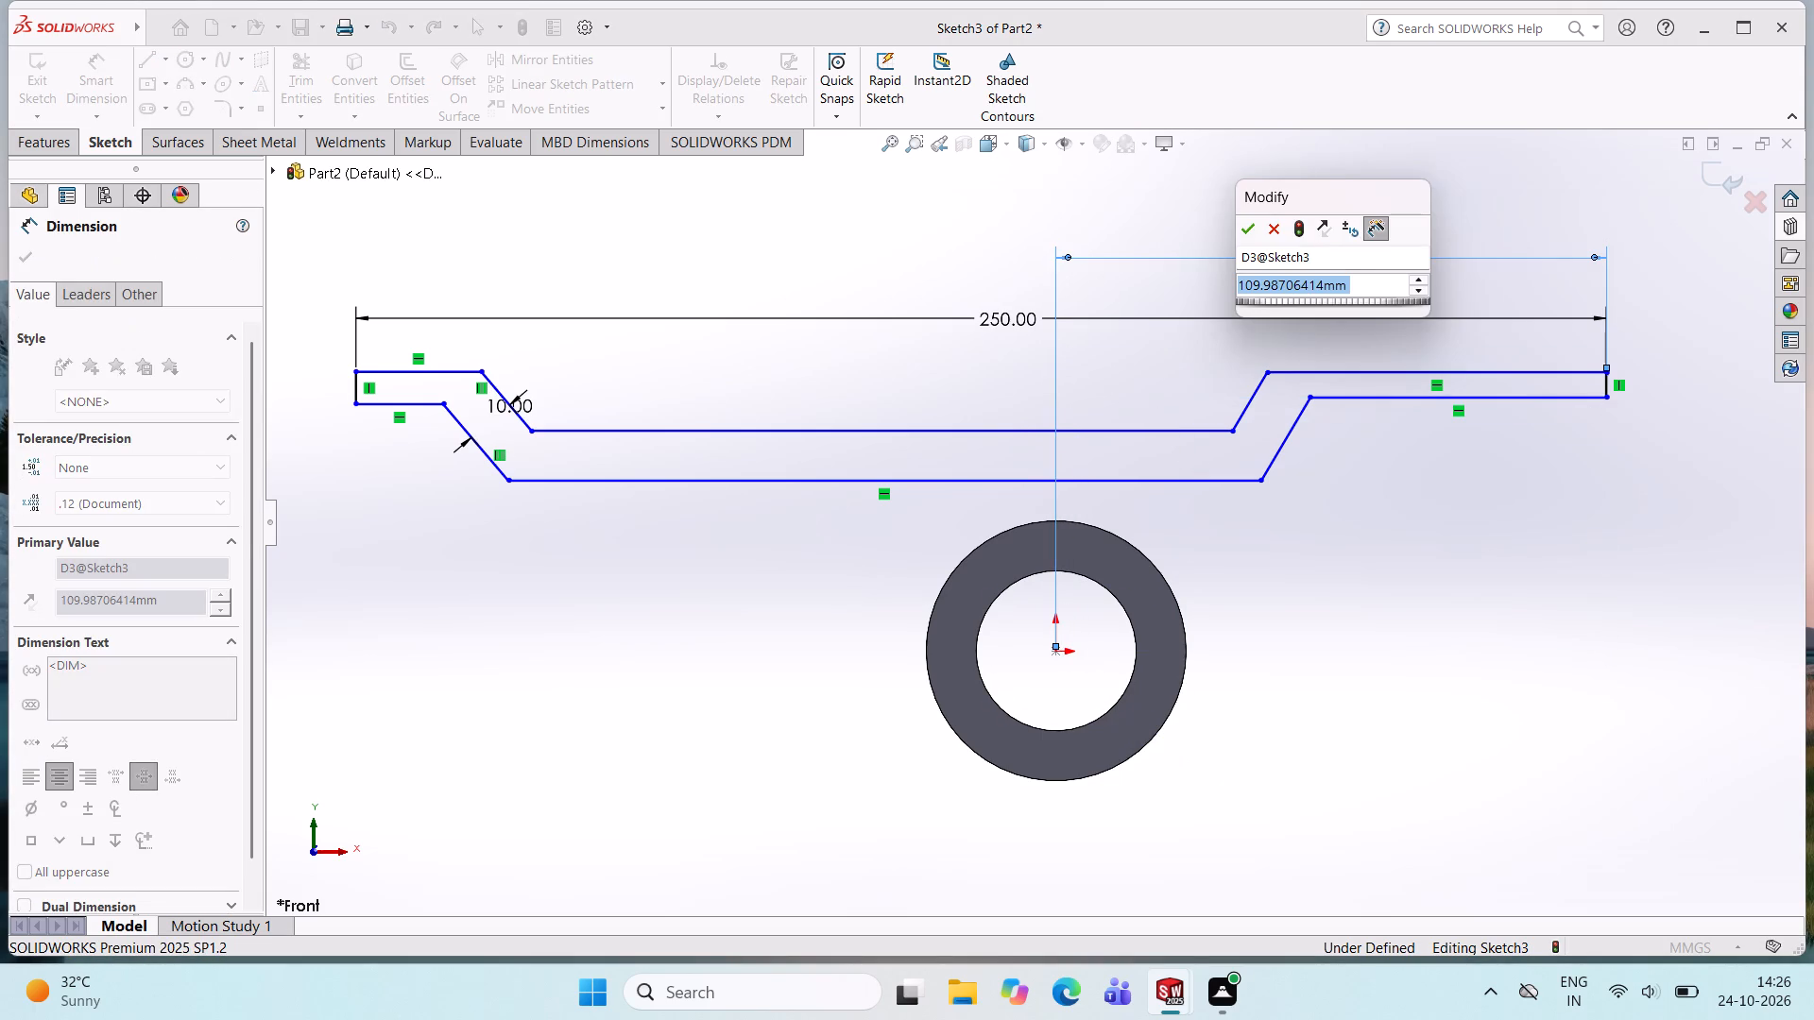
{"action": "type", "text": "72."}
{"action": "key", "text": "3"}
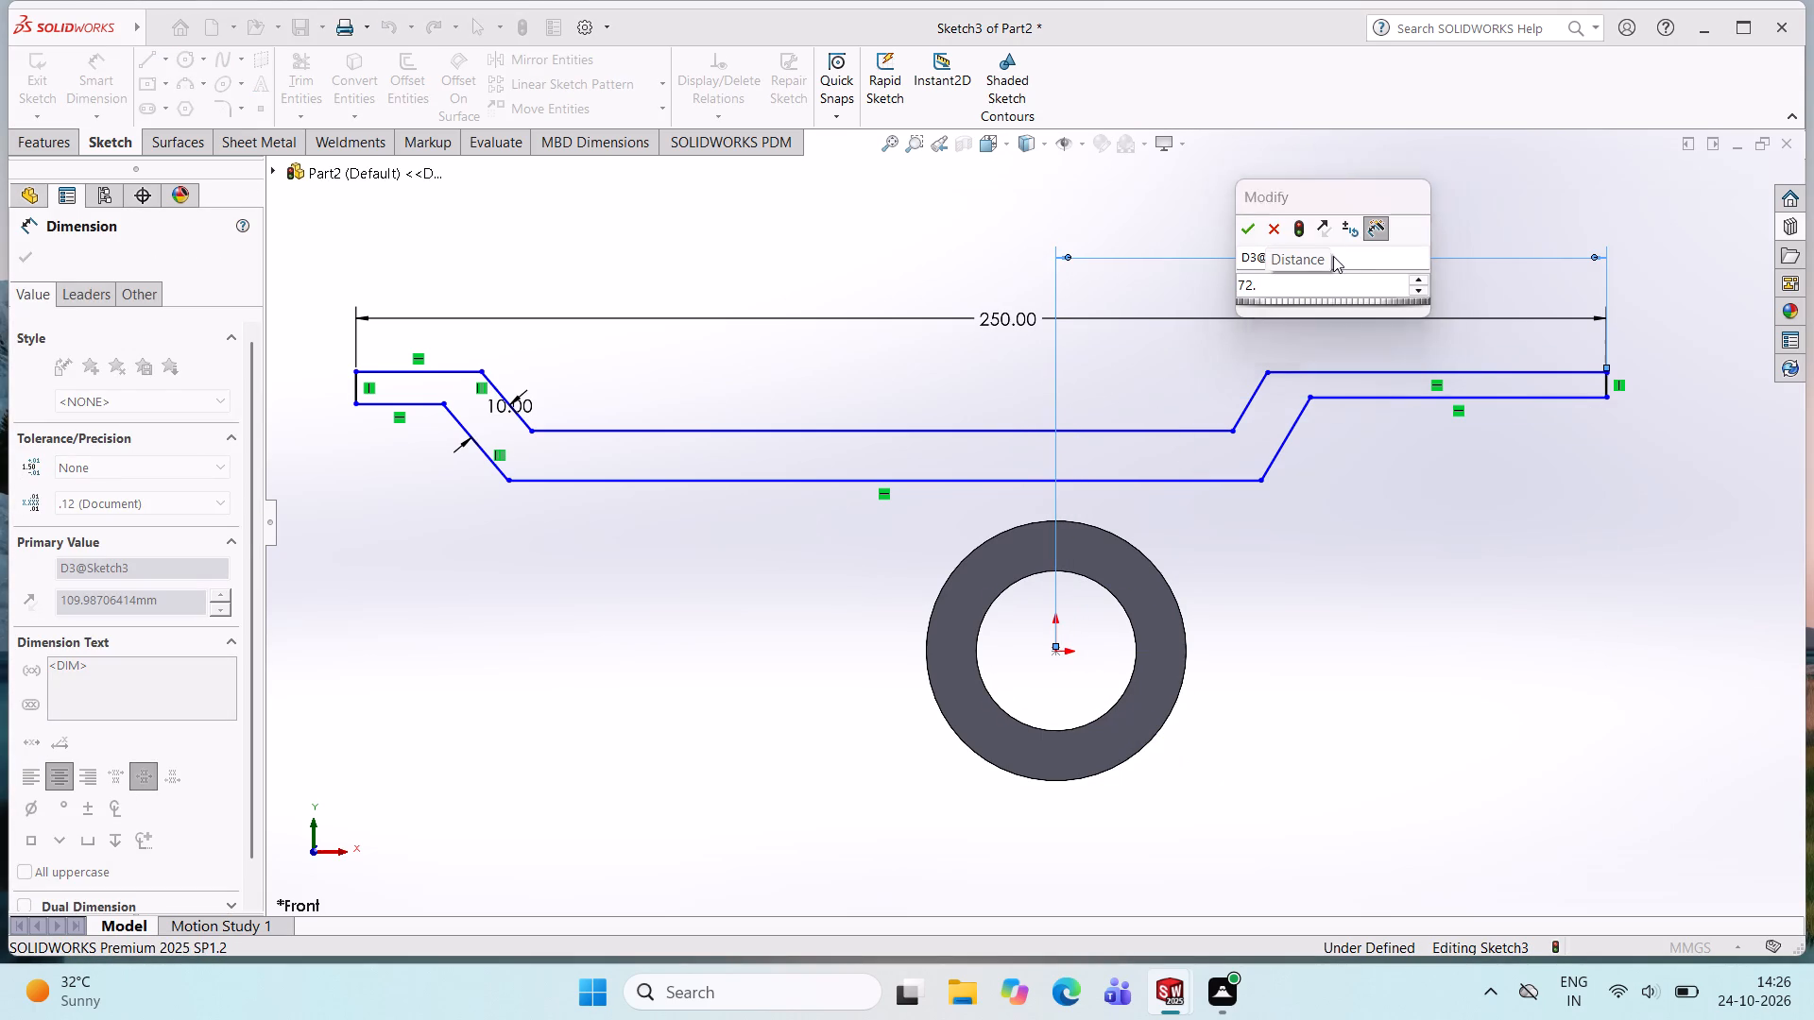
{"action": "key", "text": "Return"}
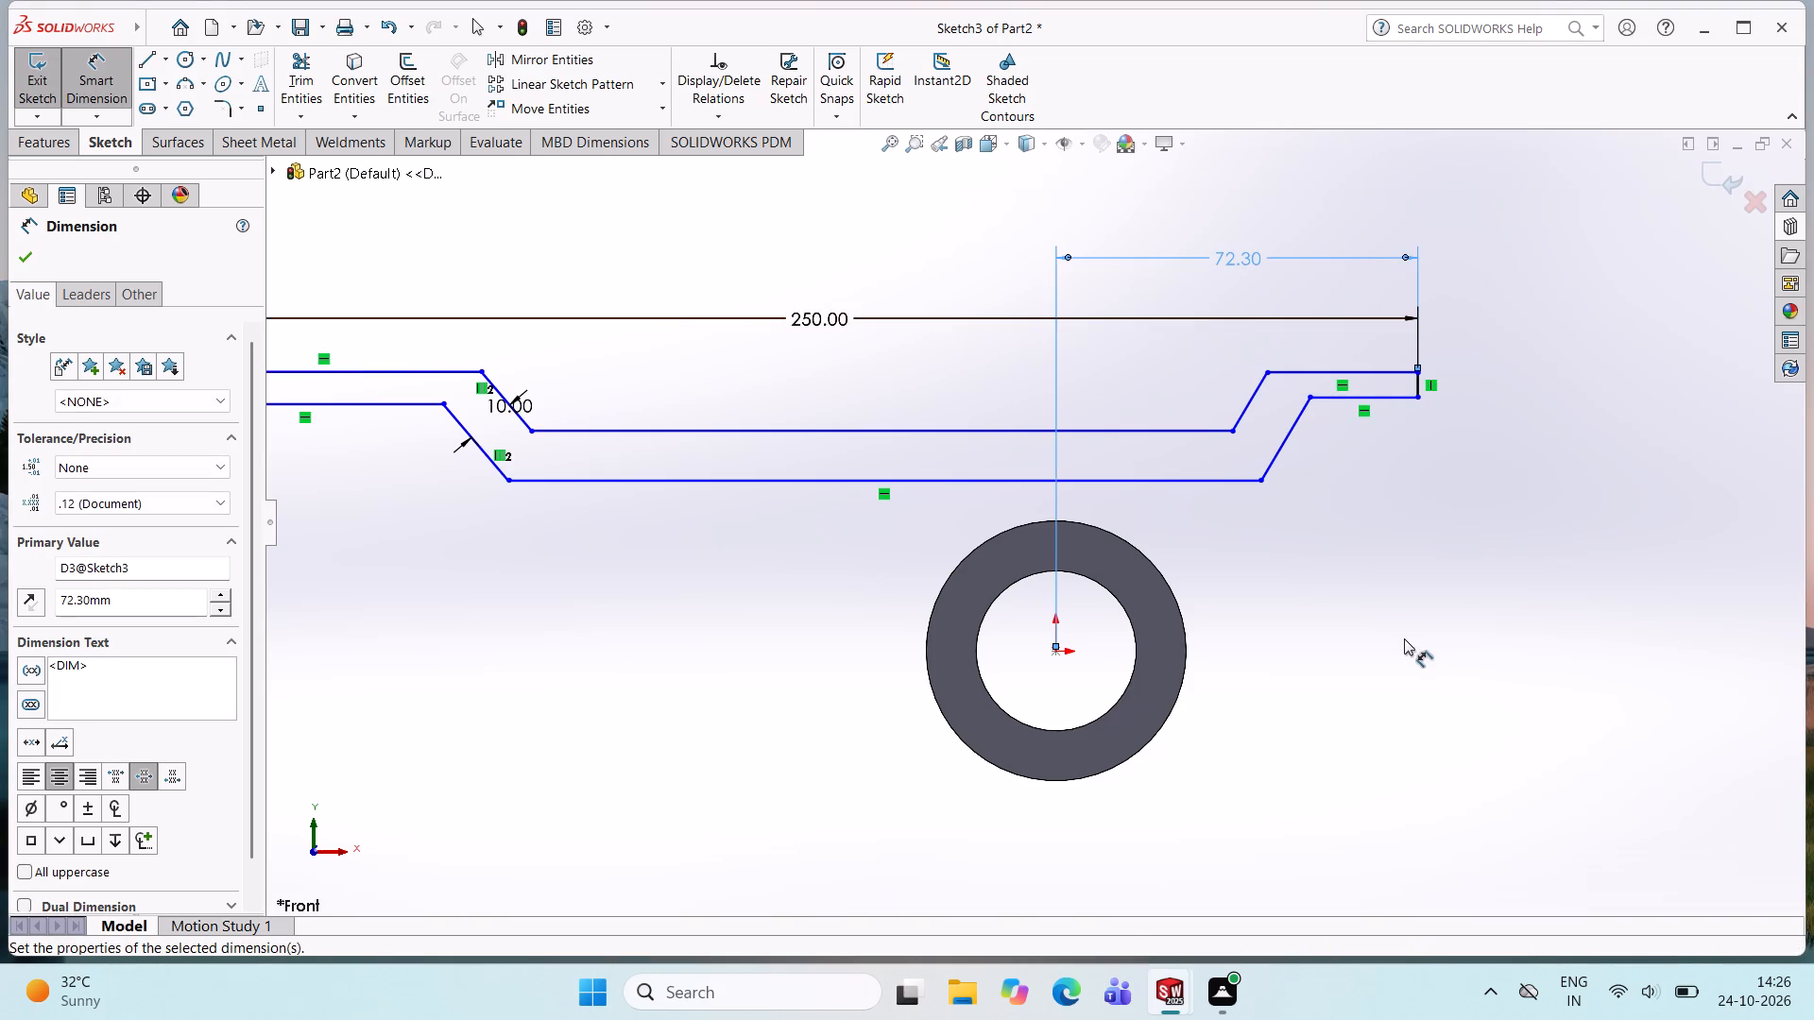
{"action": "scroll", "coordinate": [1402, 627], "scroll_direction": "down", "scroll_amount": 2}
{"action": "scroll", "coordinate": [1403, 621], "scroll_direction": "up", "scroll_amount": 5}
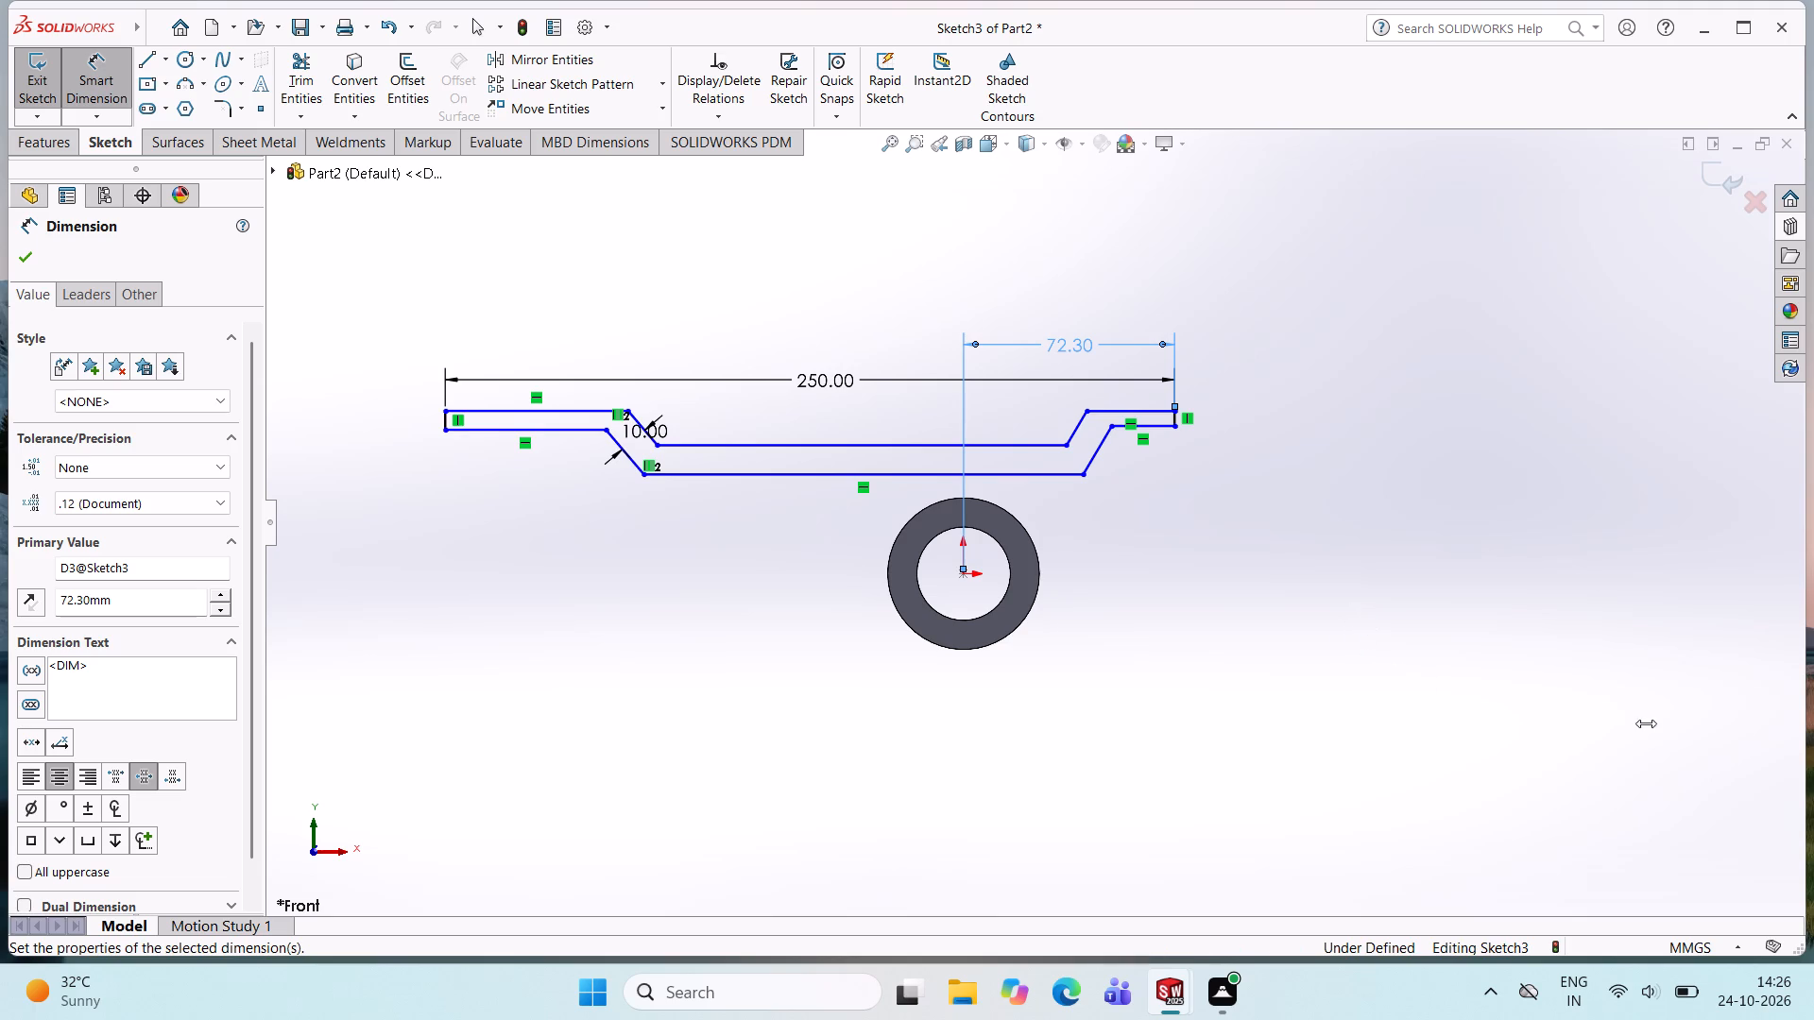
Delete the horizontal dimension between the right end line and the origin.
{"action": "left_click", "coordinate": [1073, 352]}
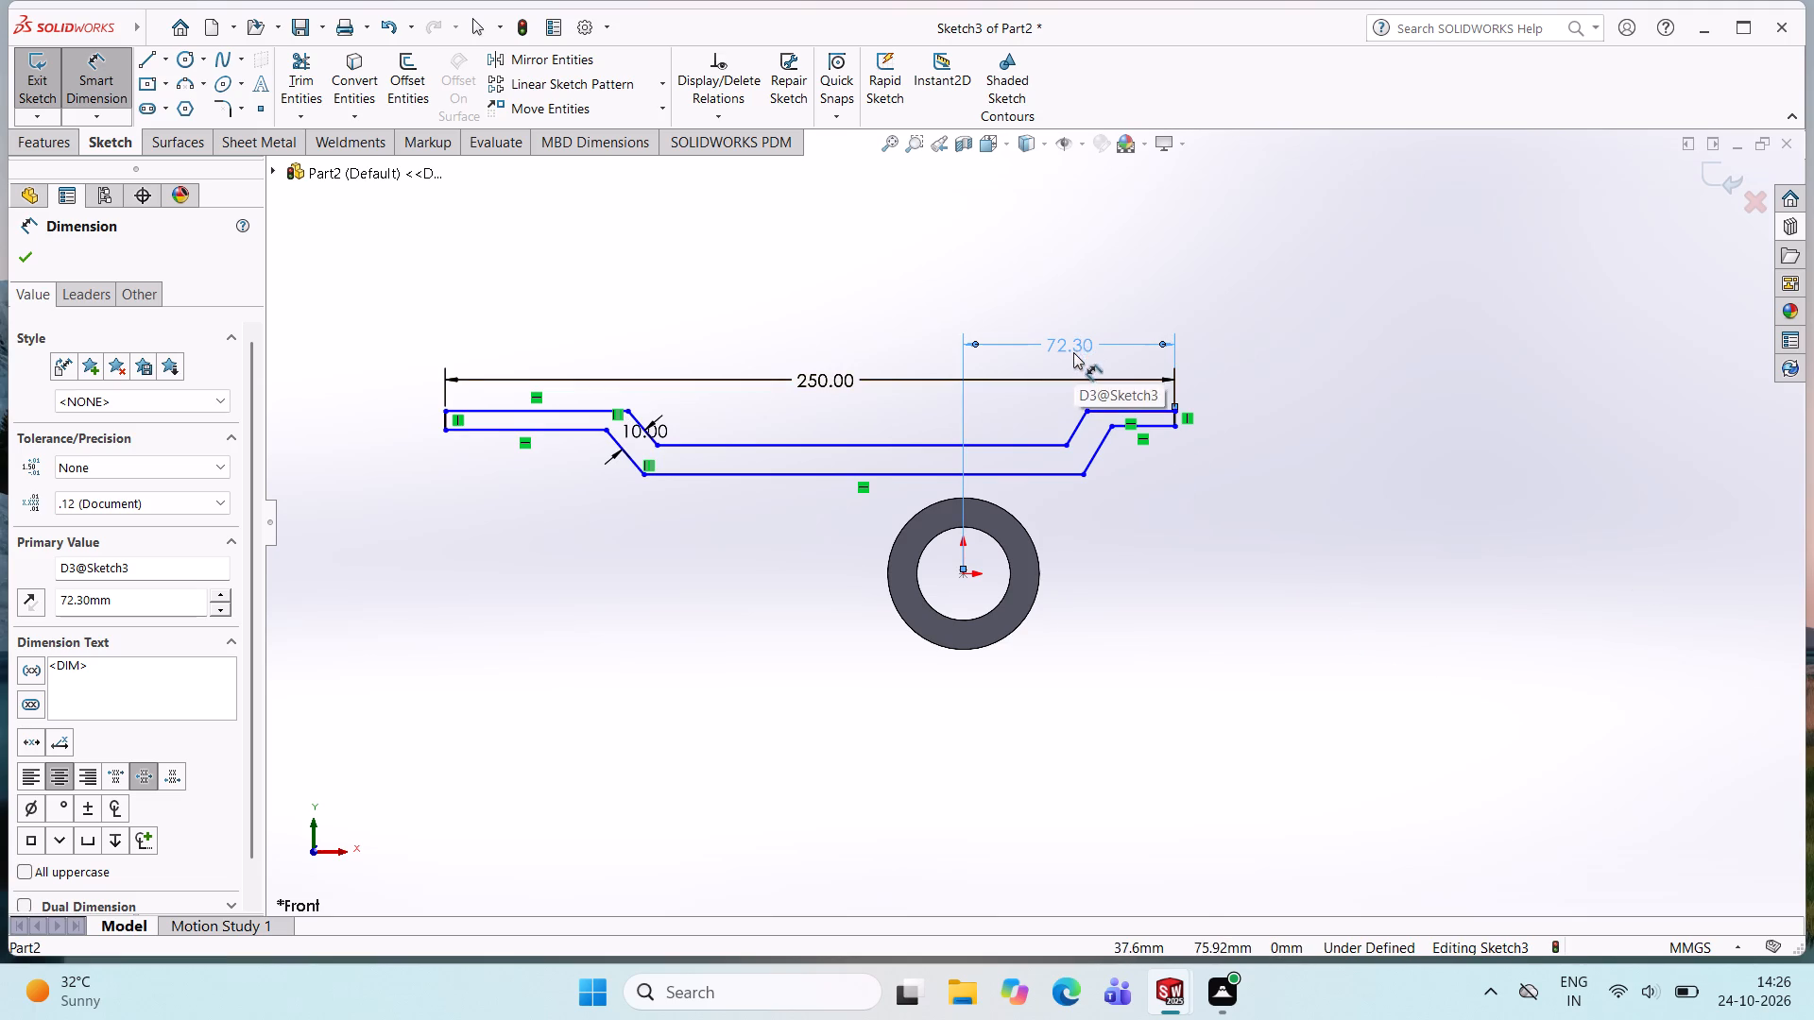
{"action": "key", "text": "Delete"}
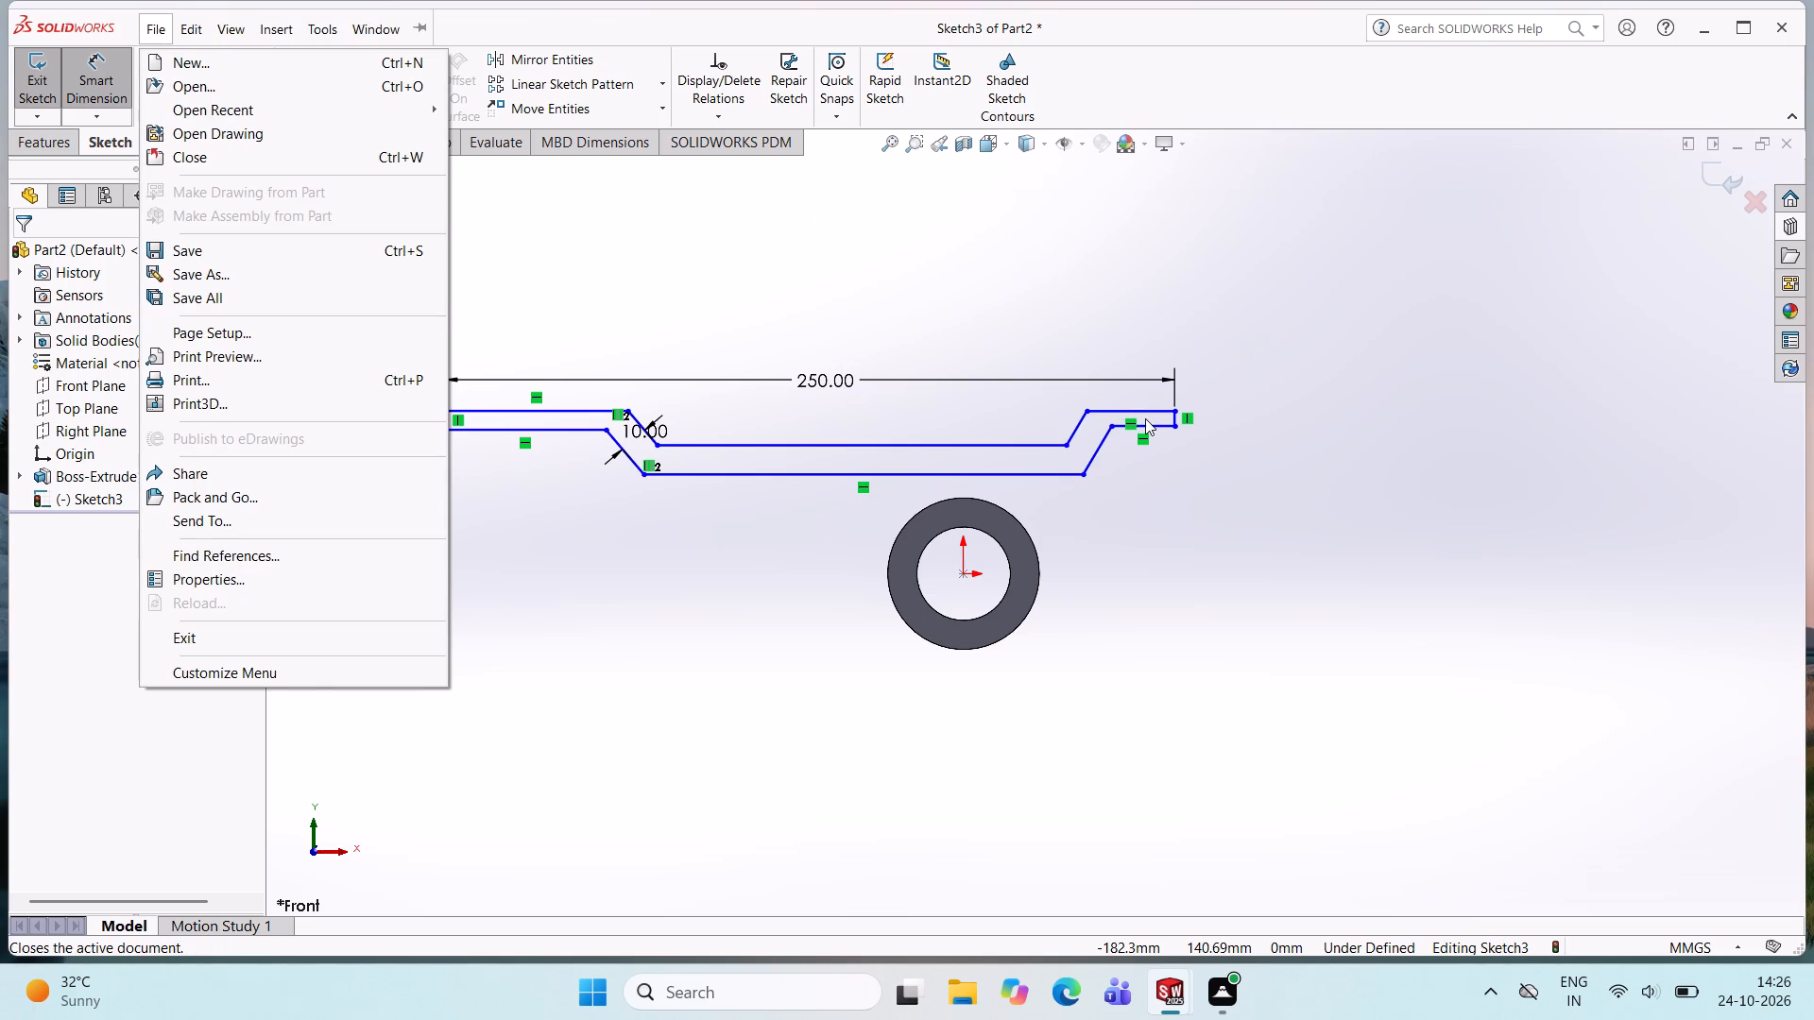
Dimension the vertical distance from the profile's upper right horizontal line to the origin as 72.3 mm.
{"action": "left_click", "coordinate": [110, 76]}
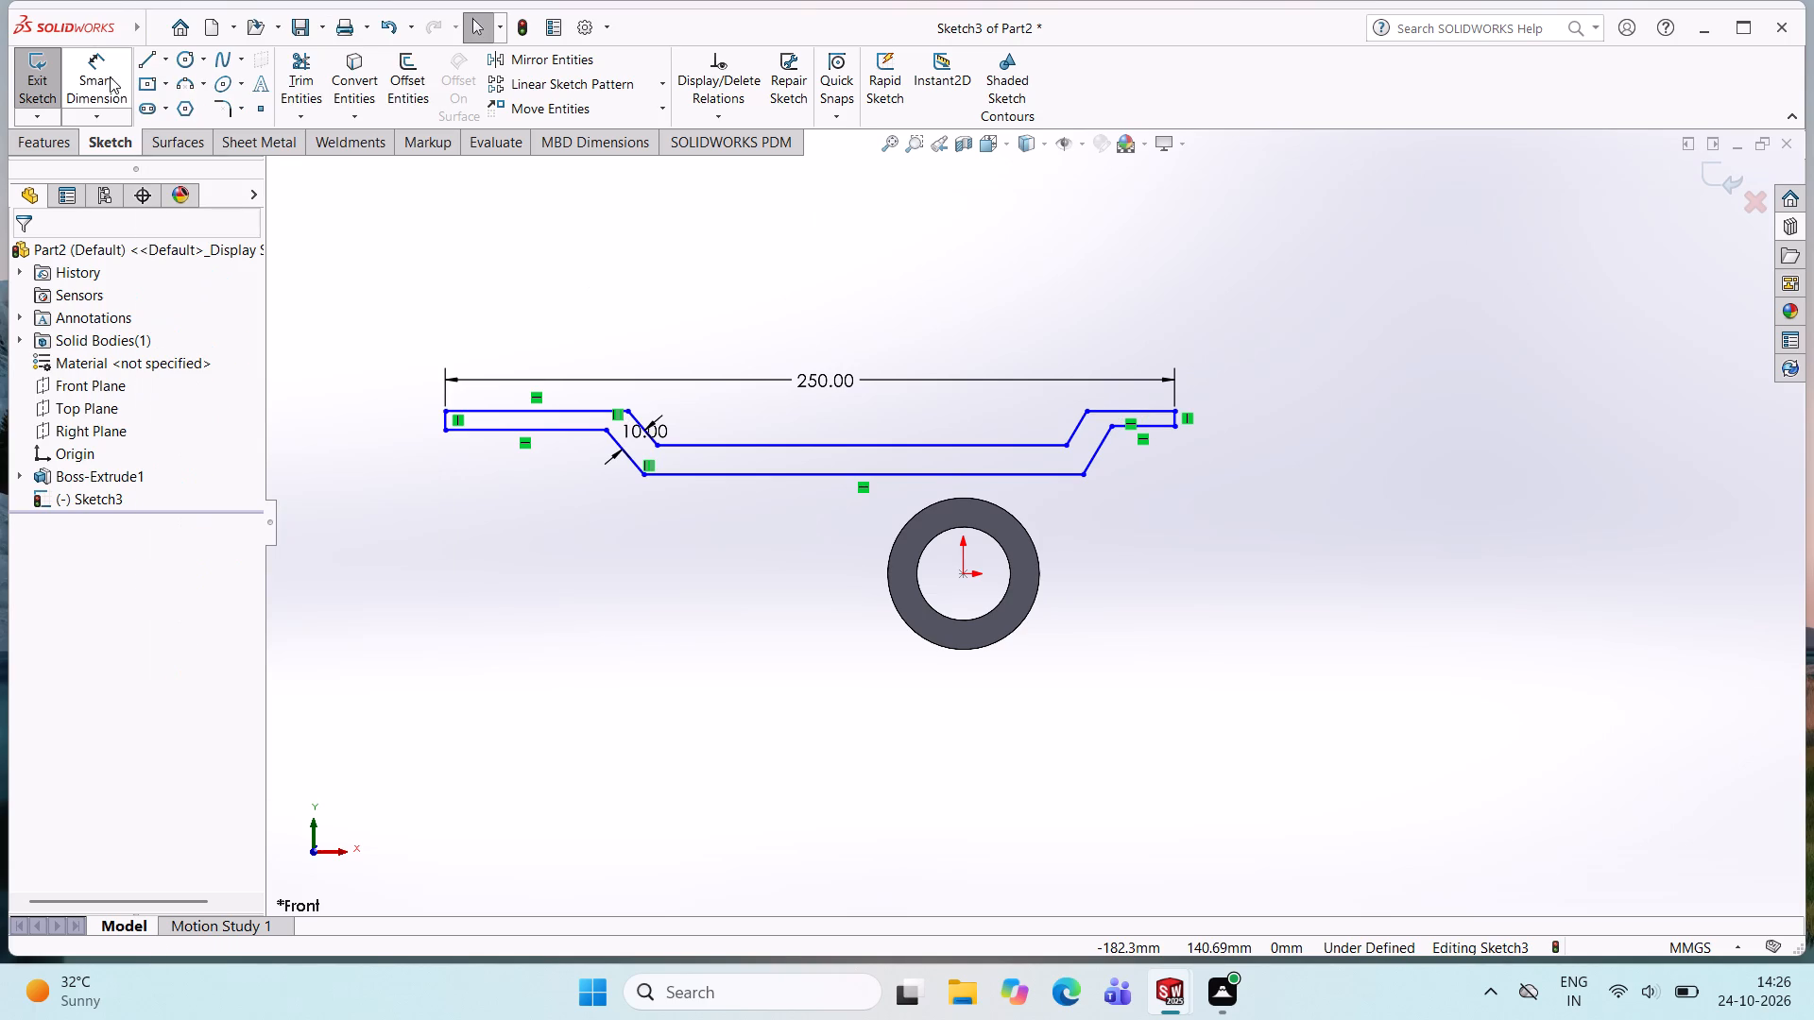
{"action": "left_click", "coordinate": [110, 76]}
{"action": "left_click", "coordinate": [106, 79]}
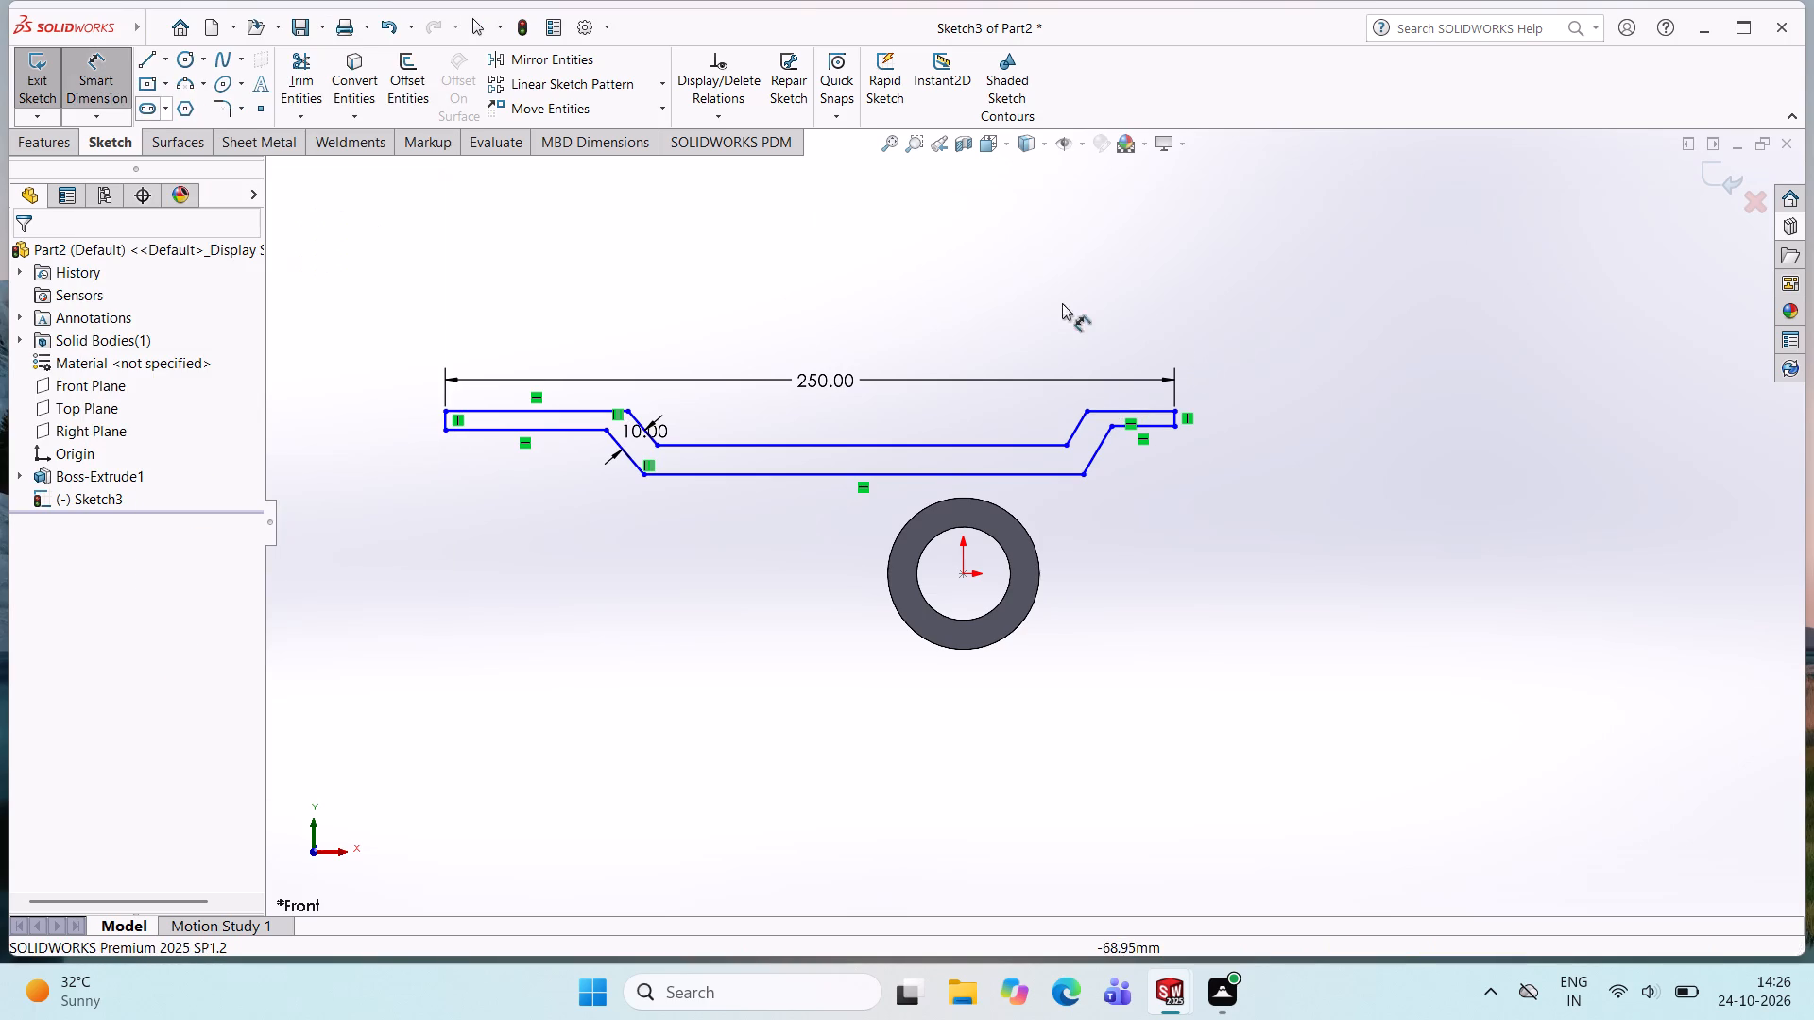
{"action": "left_click", "coordinate": [1139, 413]}
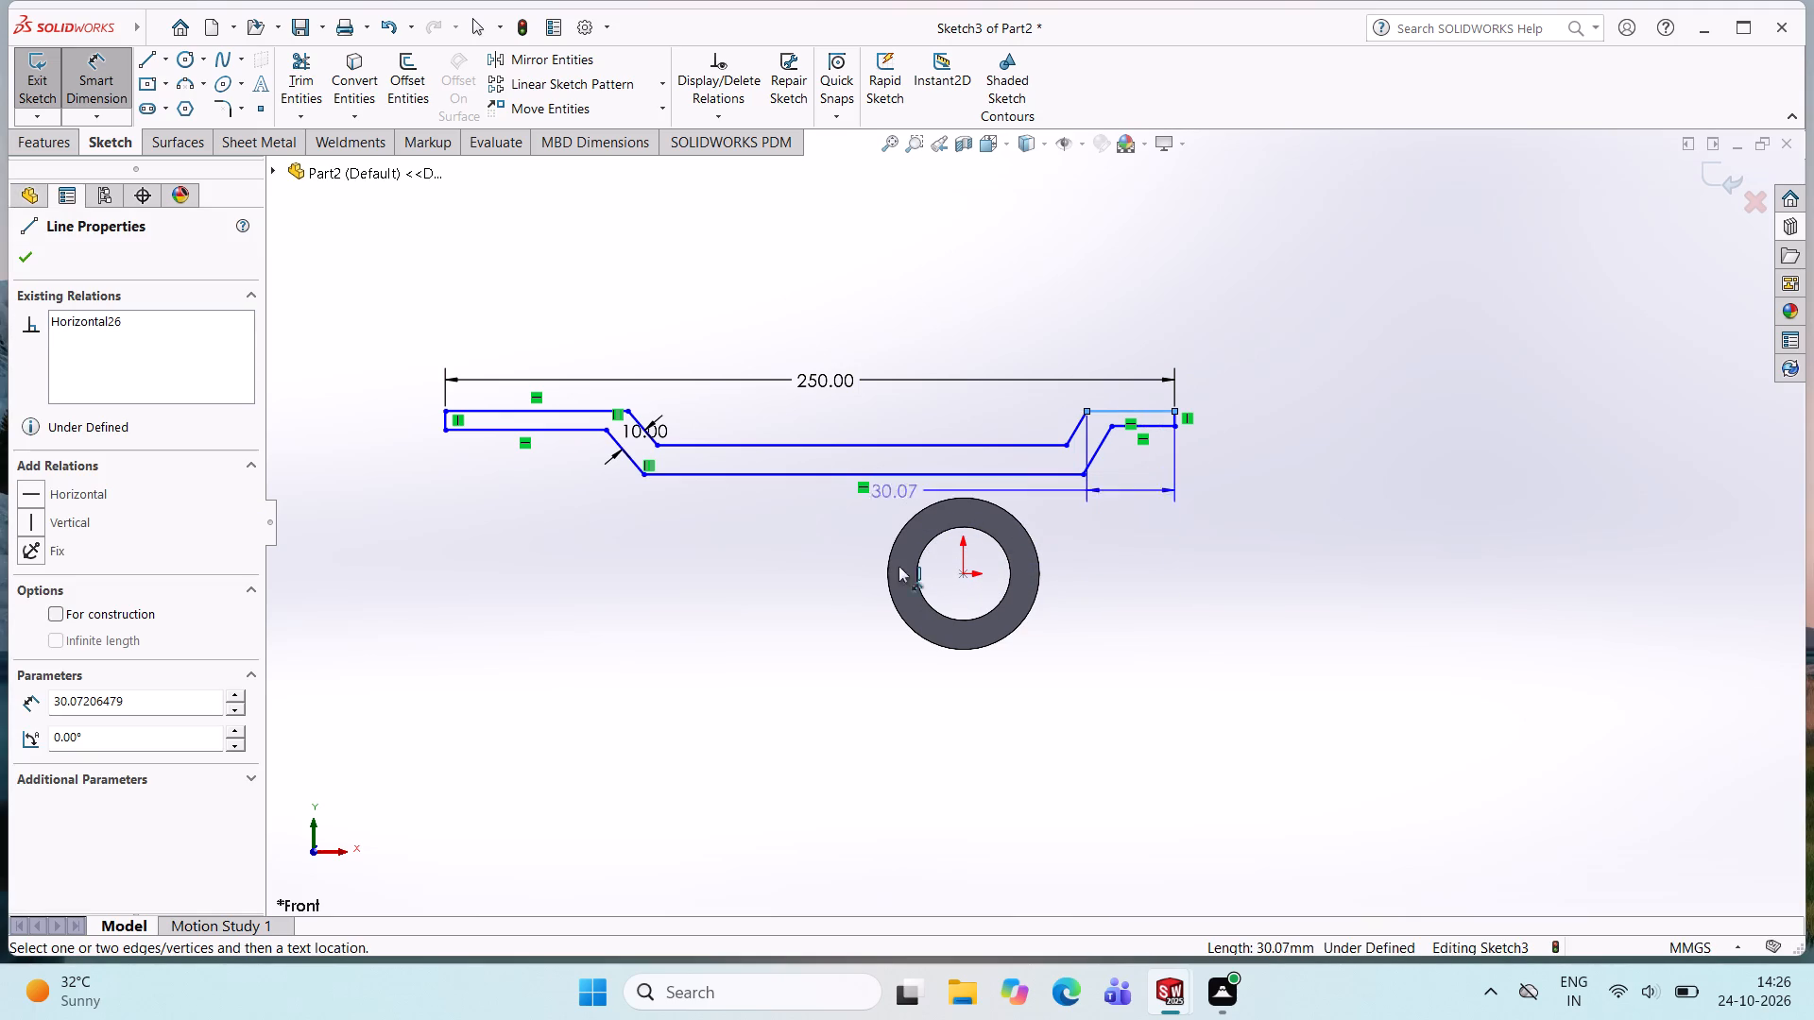
{"action": "left_click", "coordinate": [962, 572]}
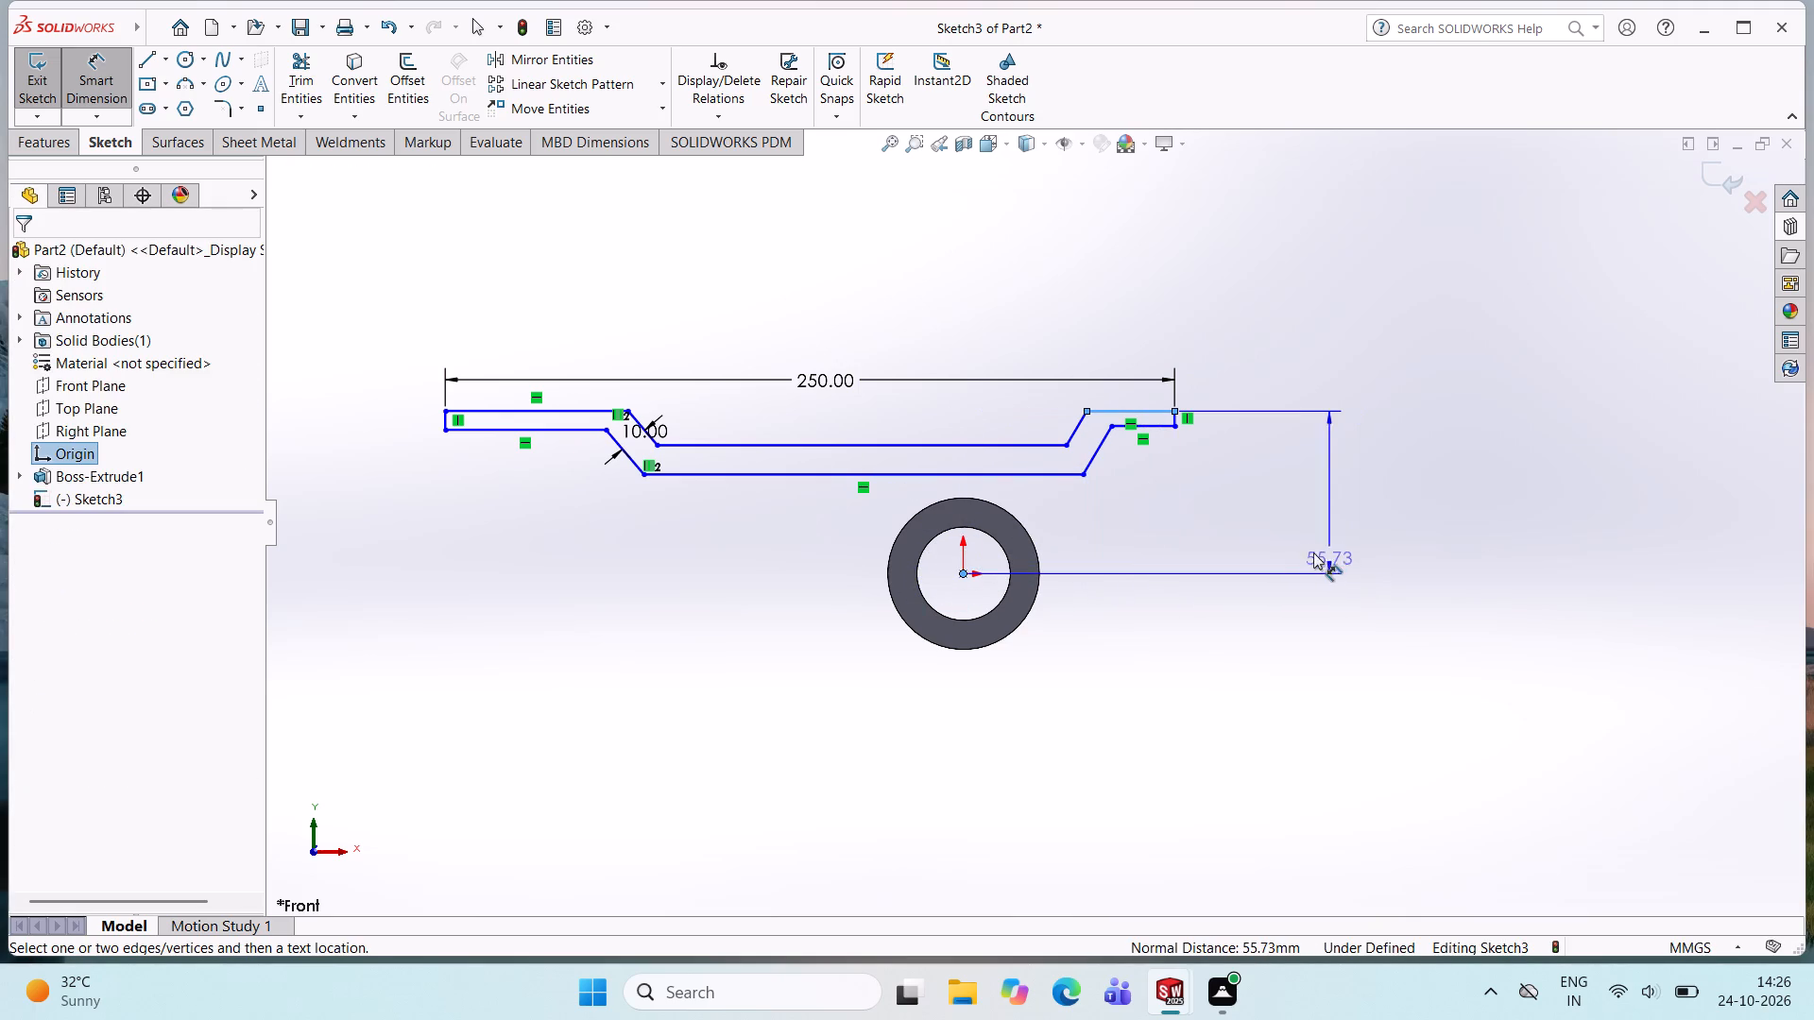
{"action": "left_click", "coordinate": [1309, 552]}
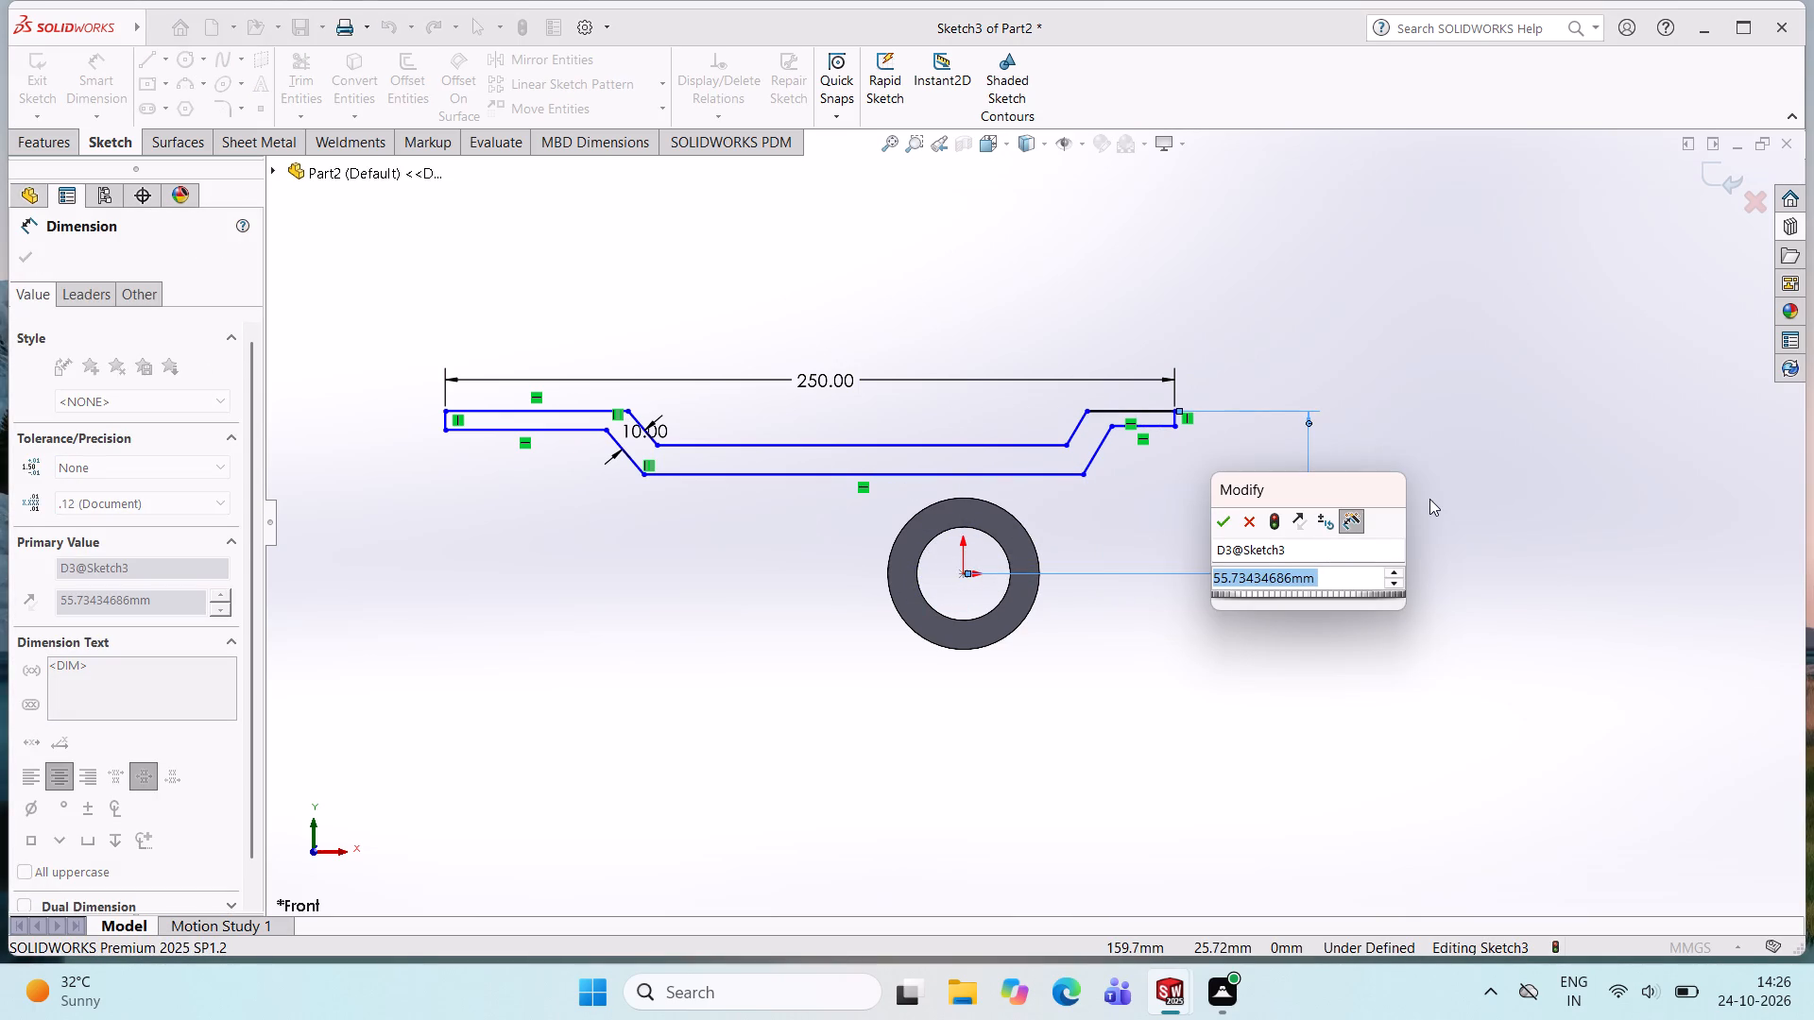
{"action": "type", "text": "72"}
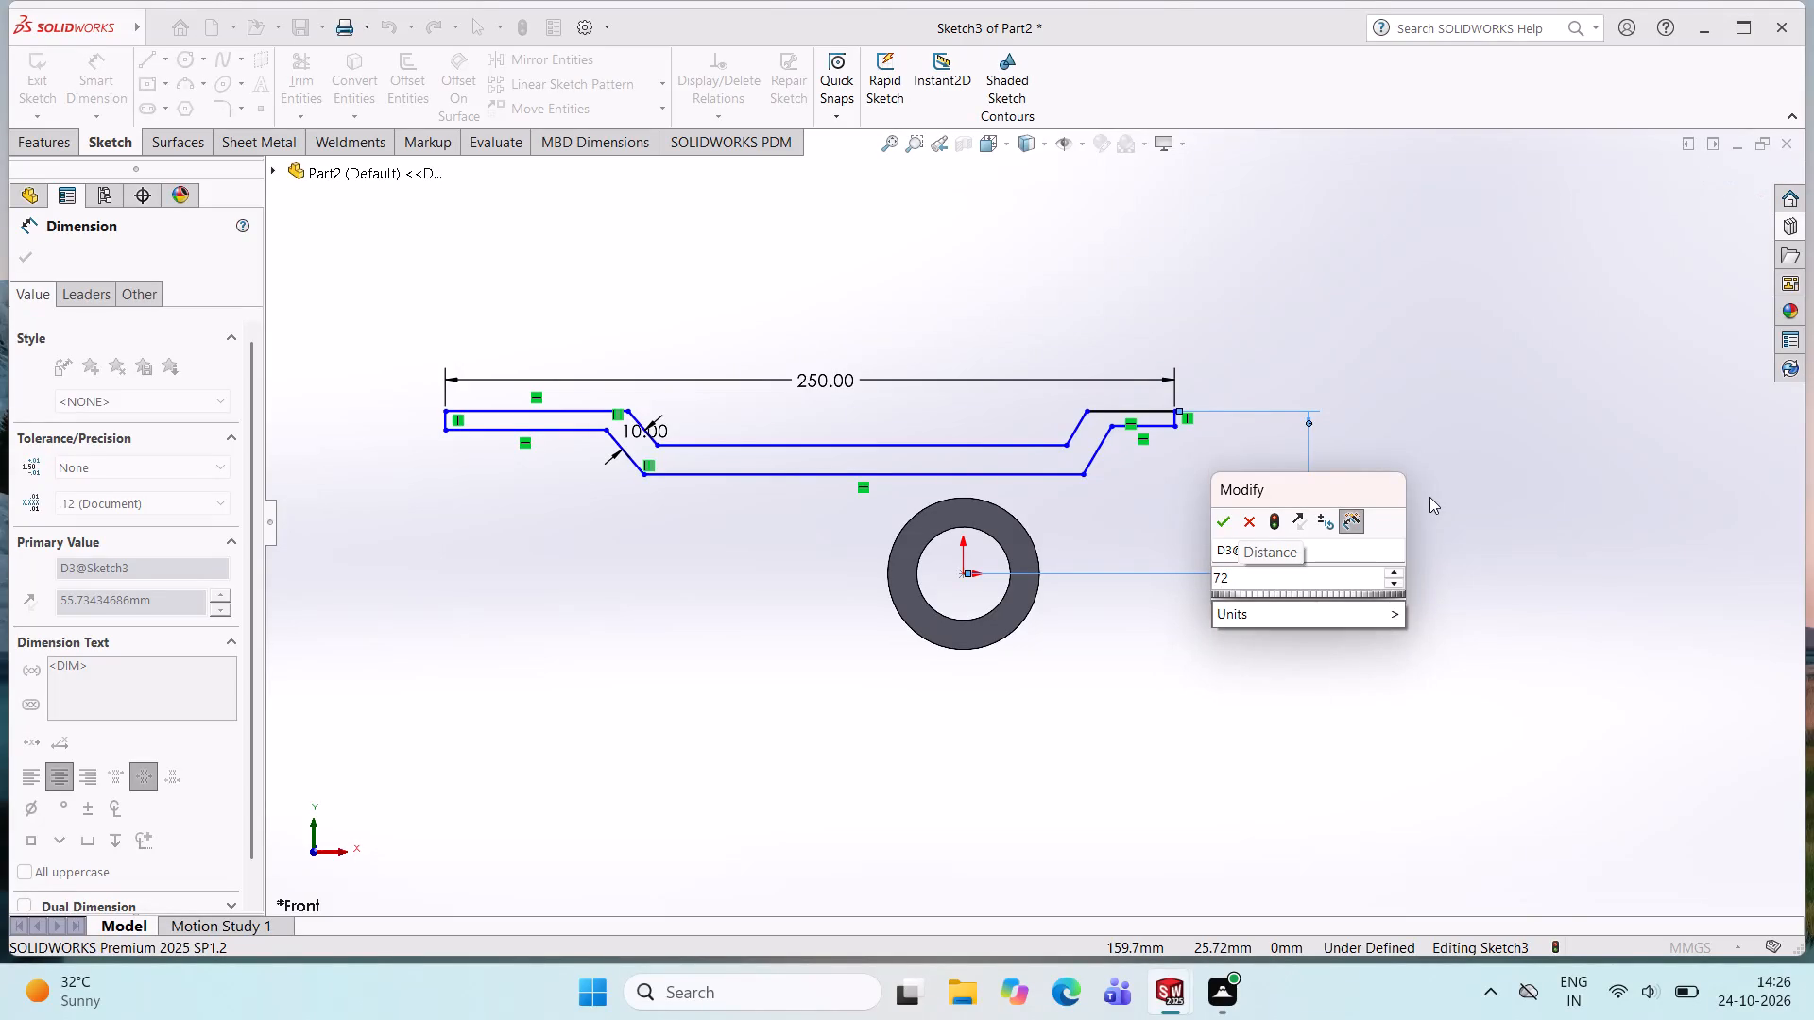
{"action": "type", "text": ".3"}
{"action": "key", "text": "Return"}
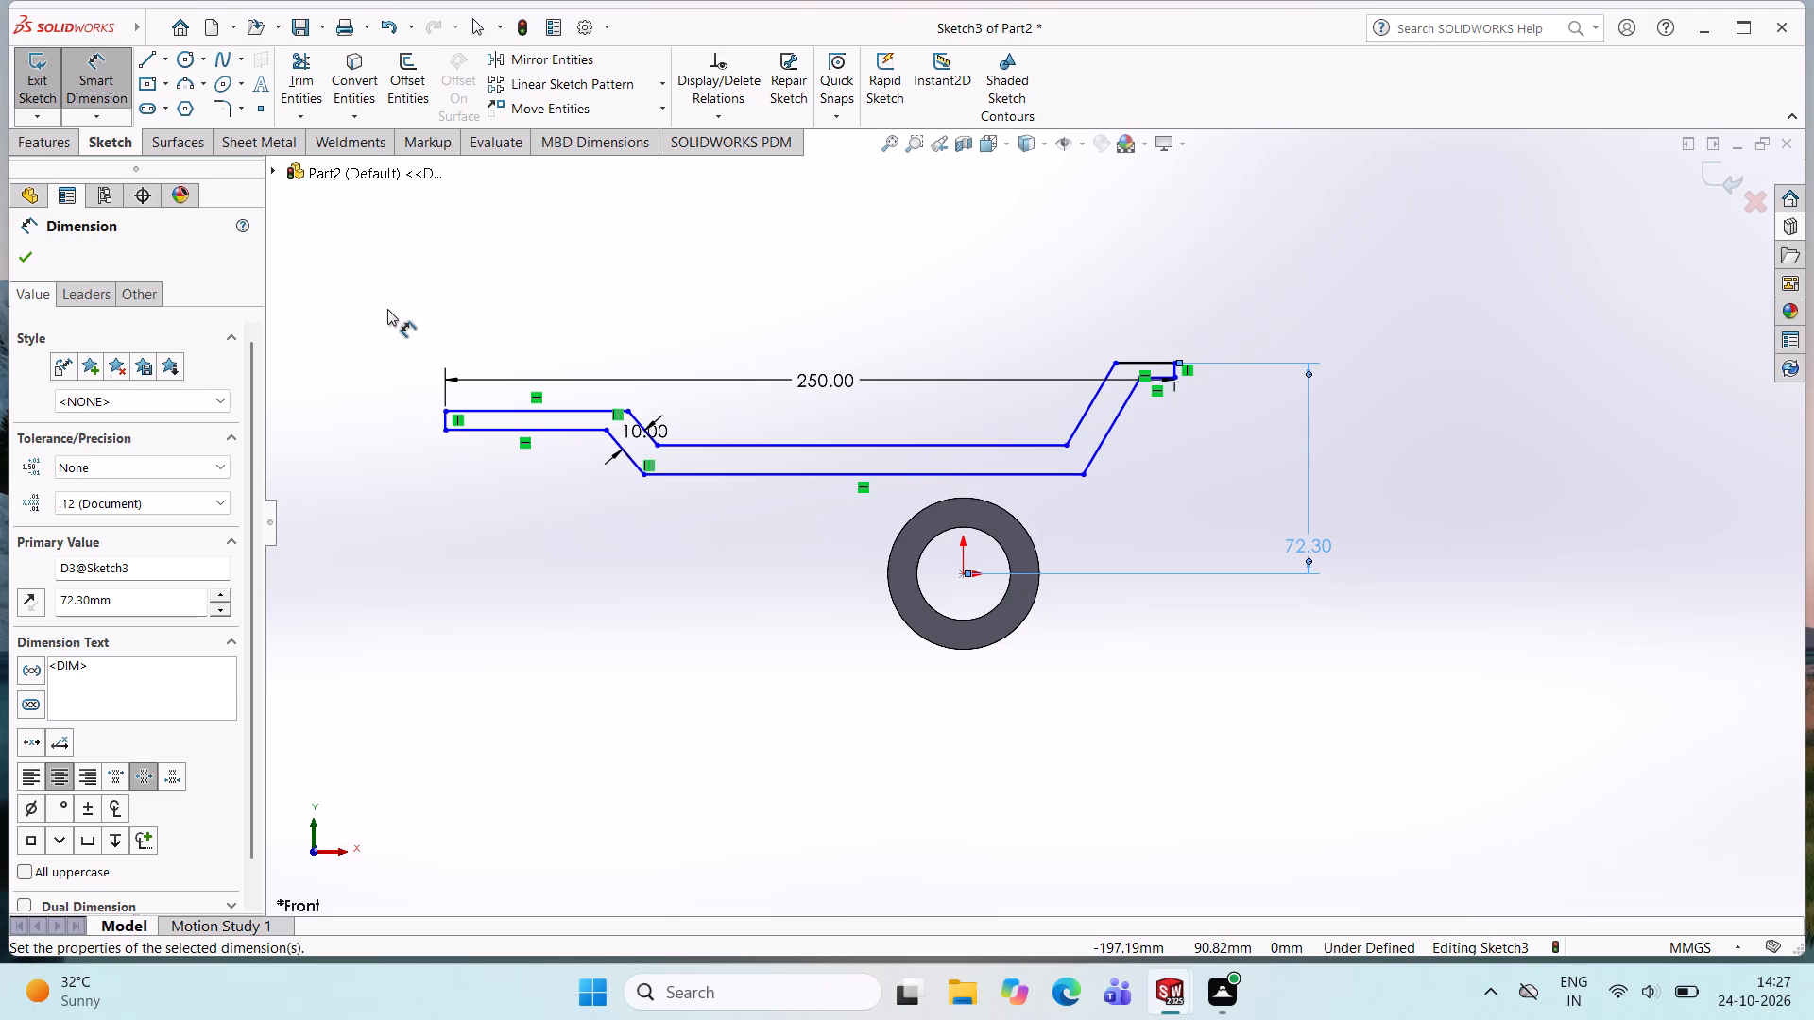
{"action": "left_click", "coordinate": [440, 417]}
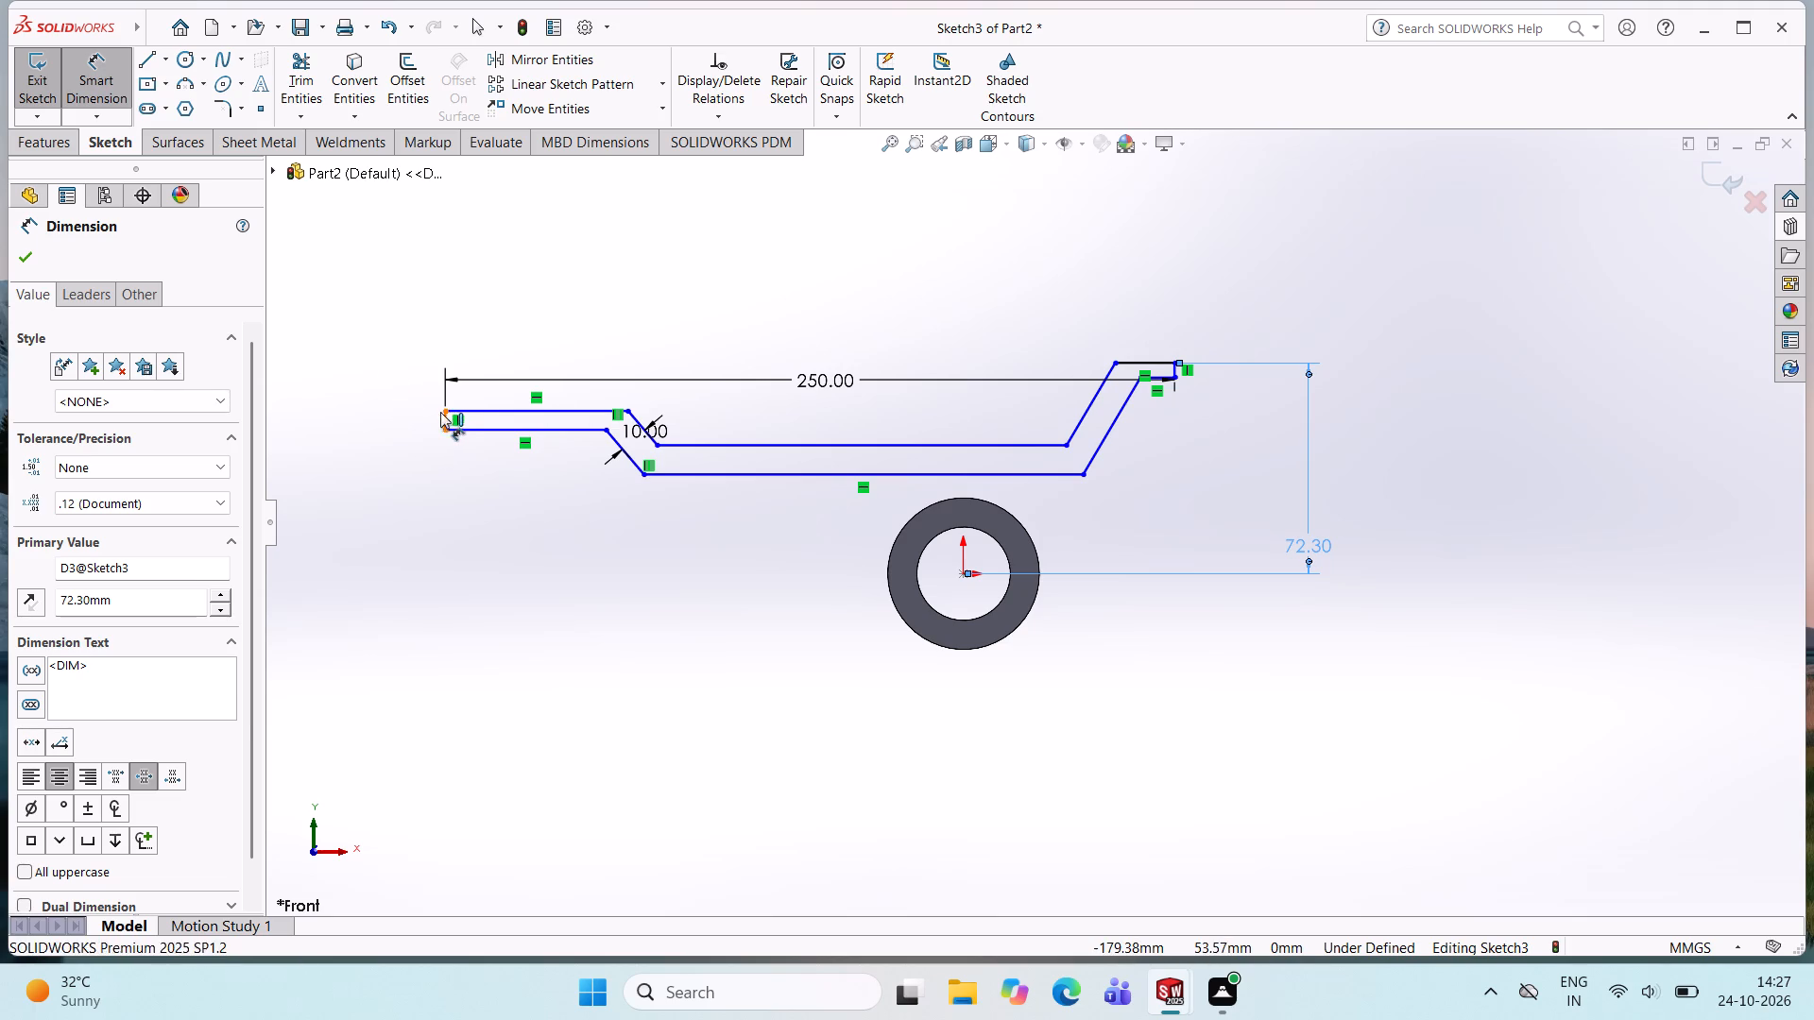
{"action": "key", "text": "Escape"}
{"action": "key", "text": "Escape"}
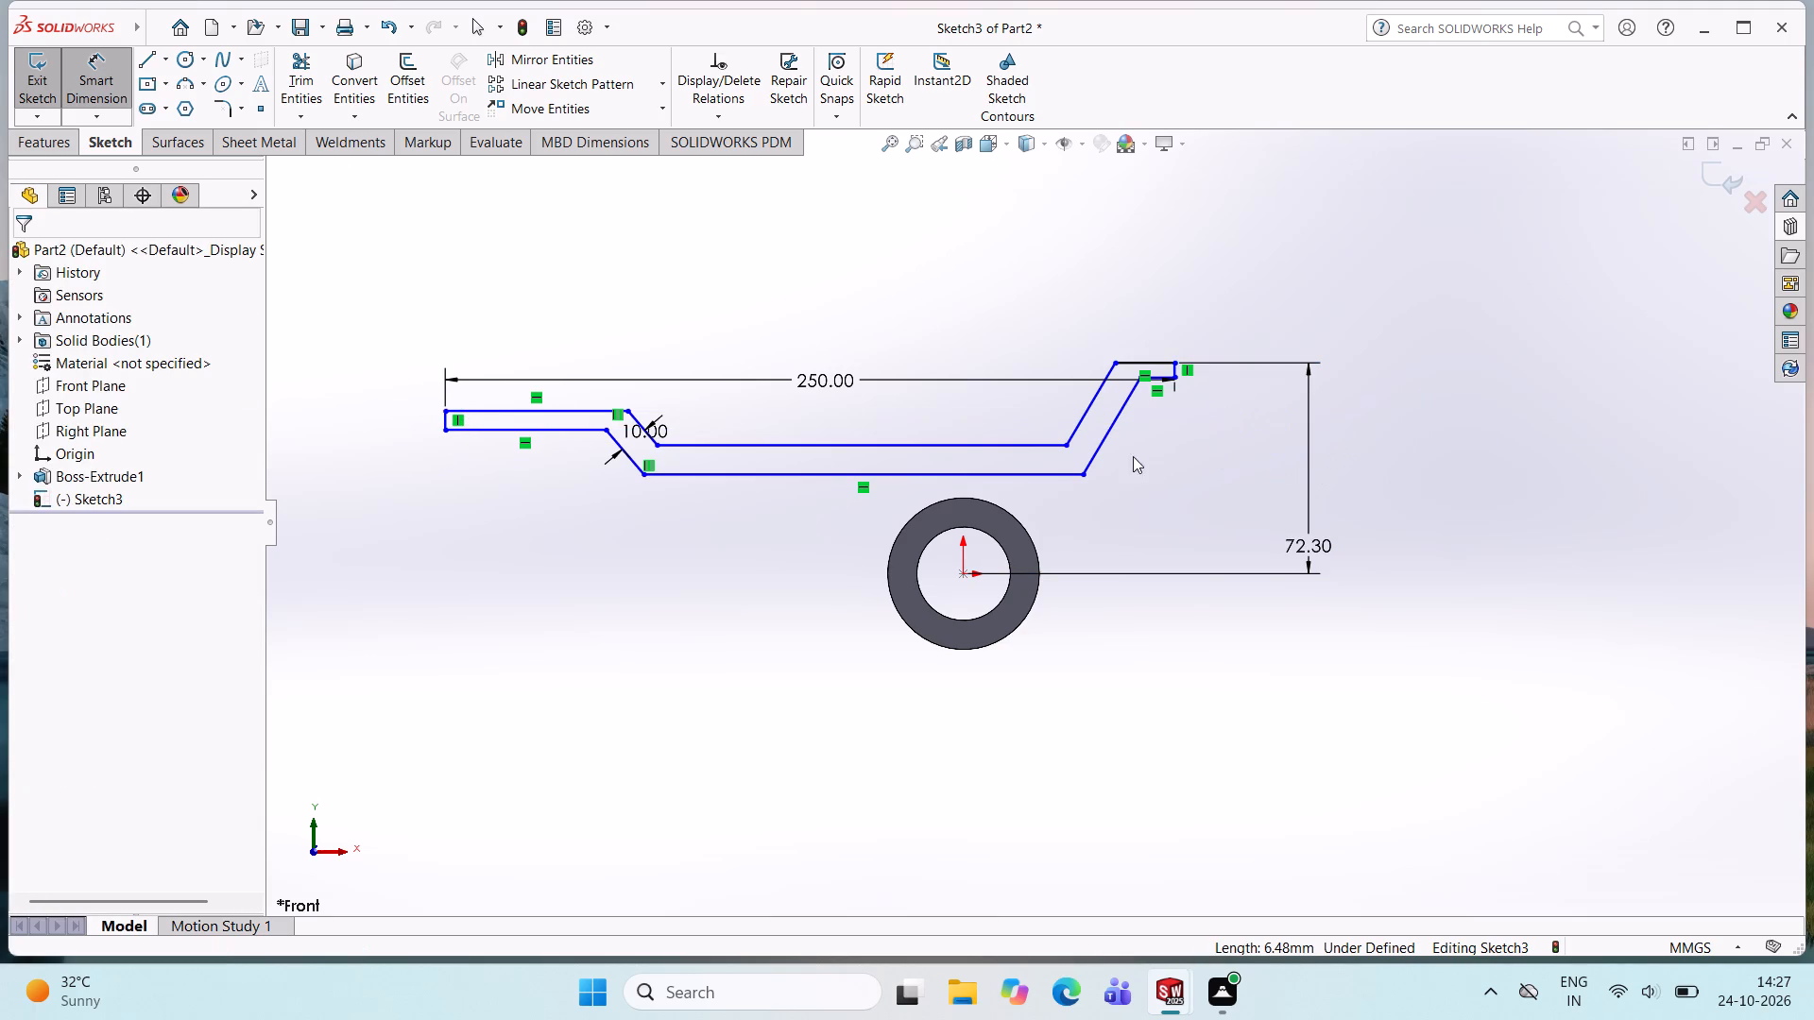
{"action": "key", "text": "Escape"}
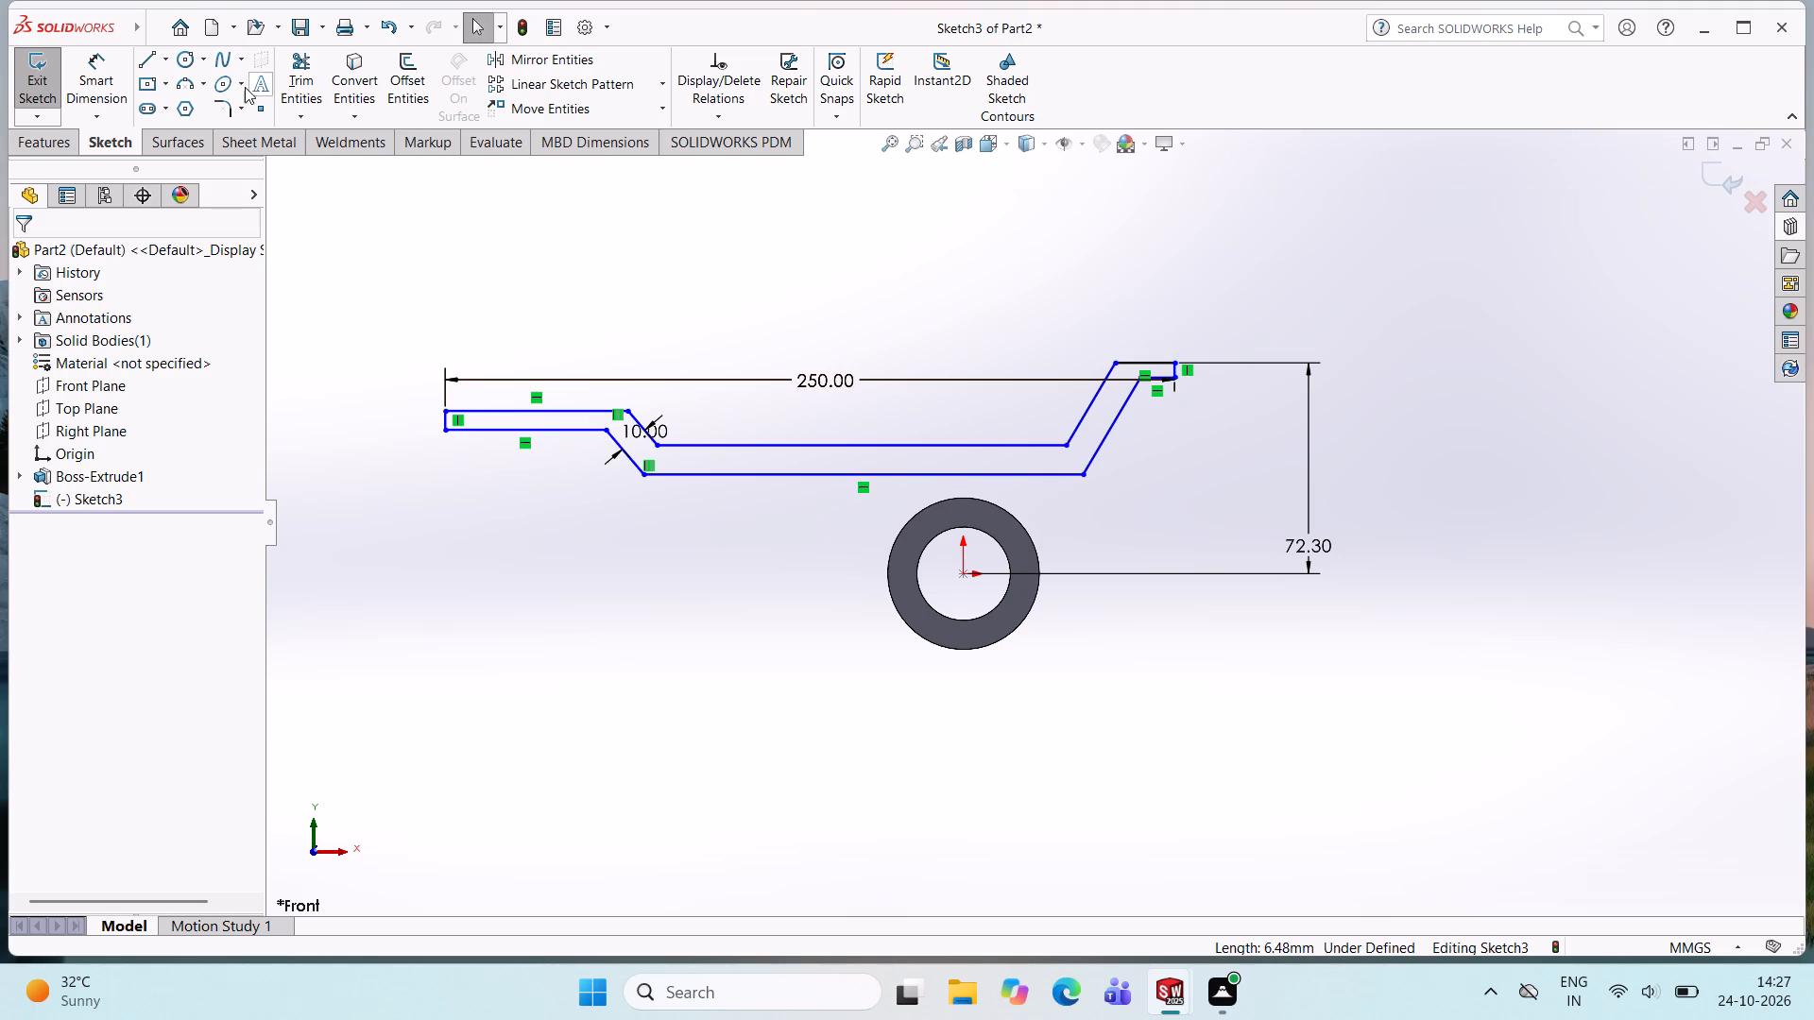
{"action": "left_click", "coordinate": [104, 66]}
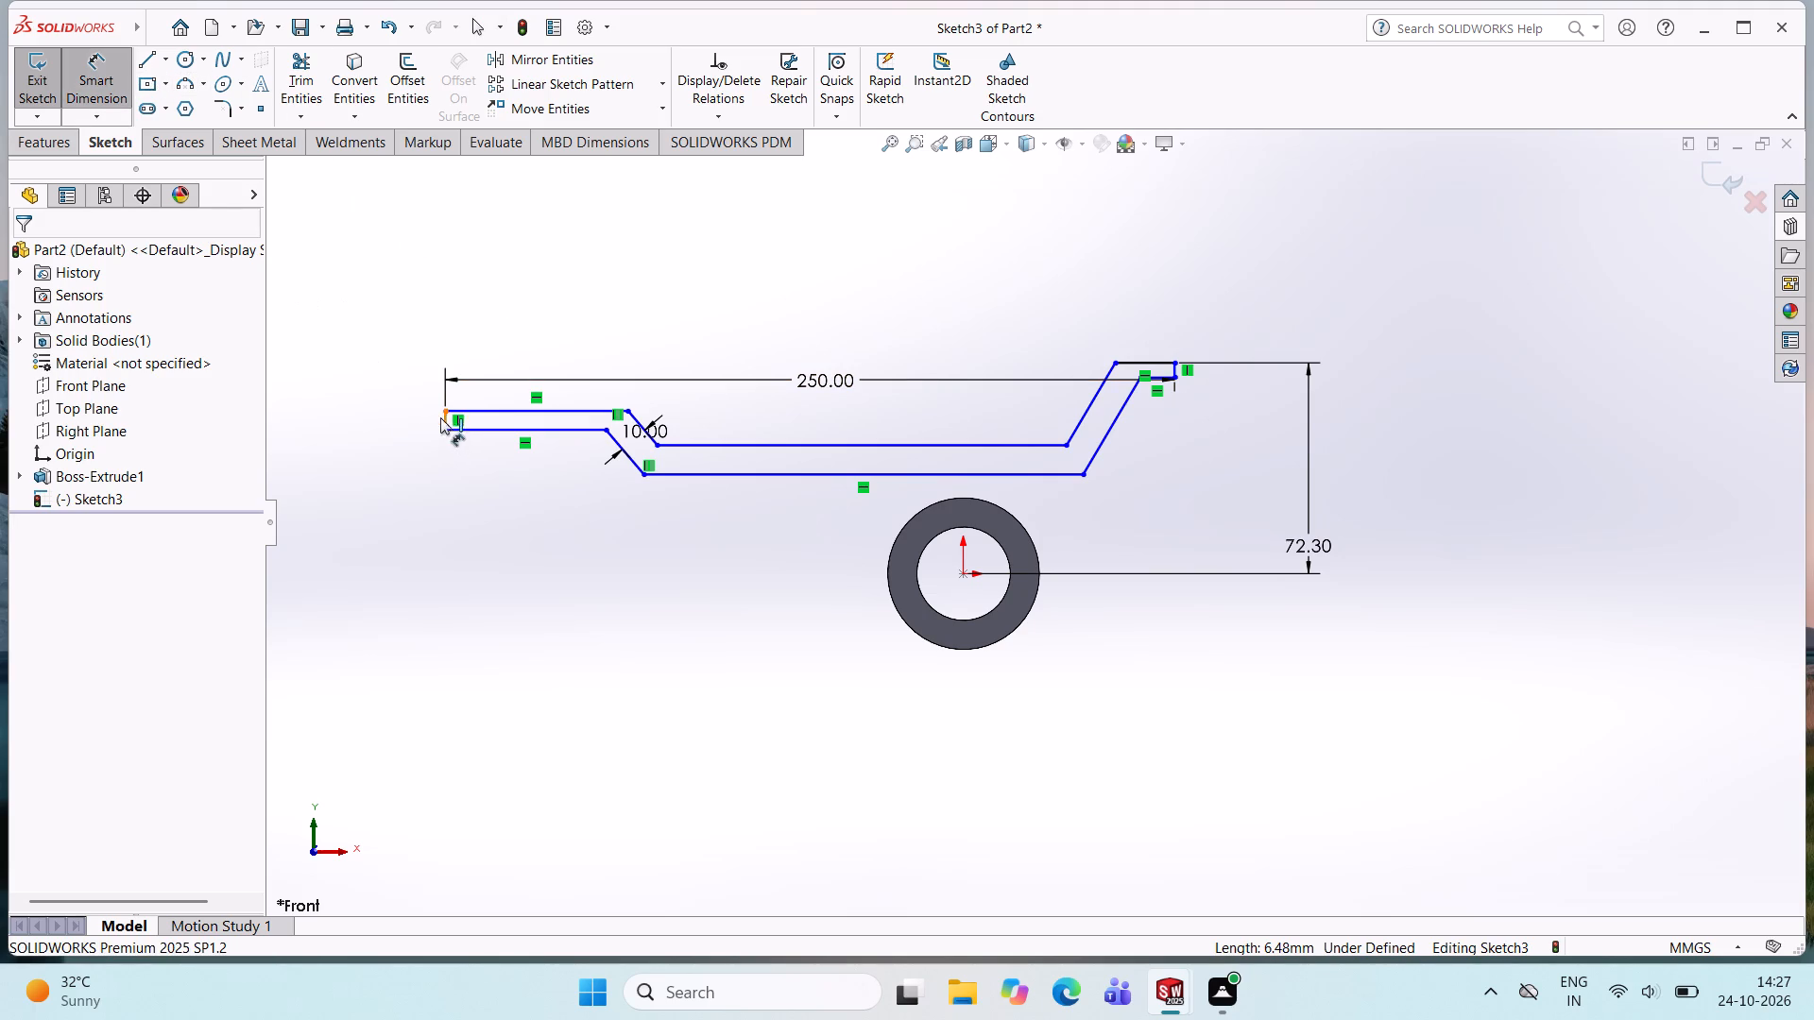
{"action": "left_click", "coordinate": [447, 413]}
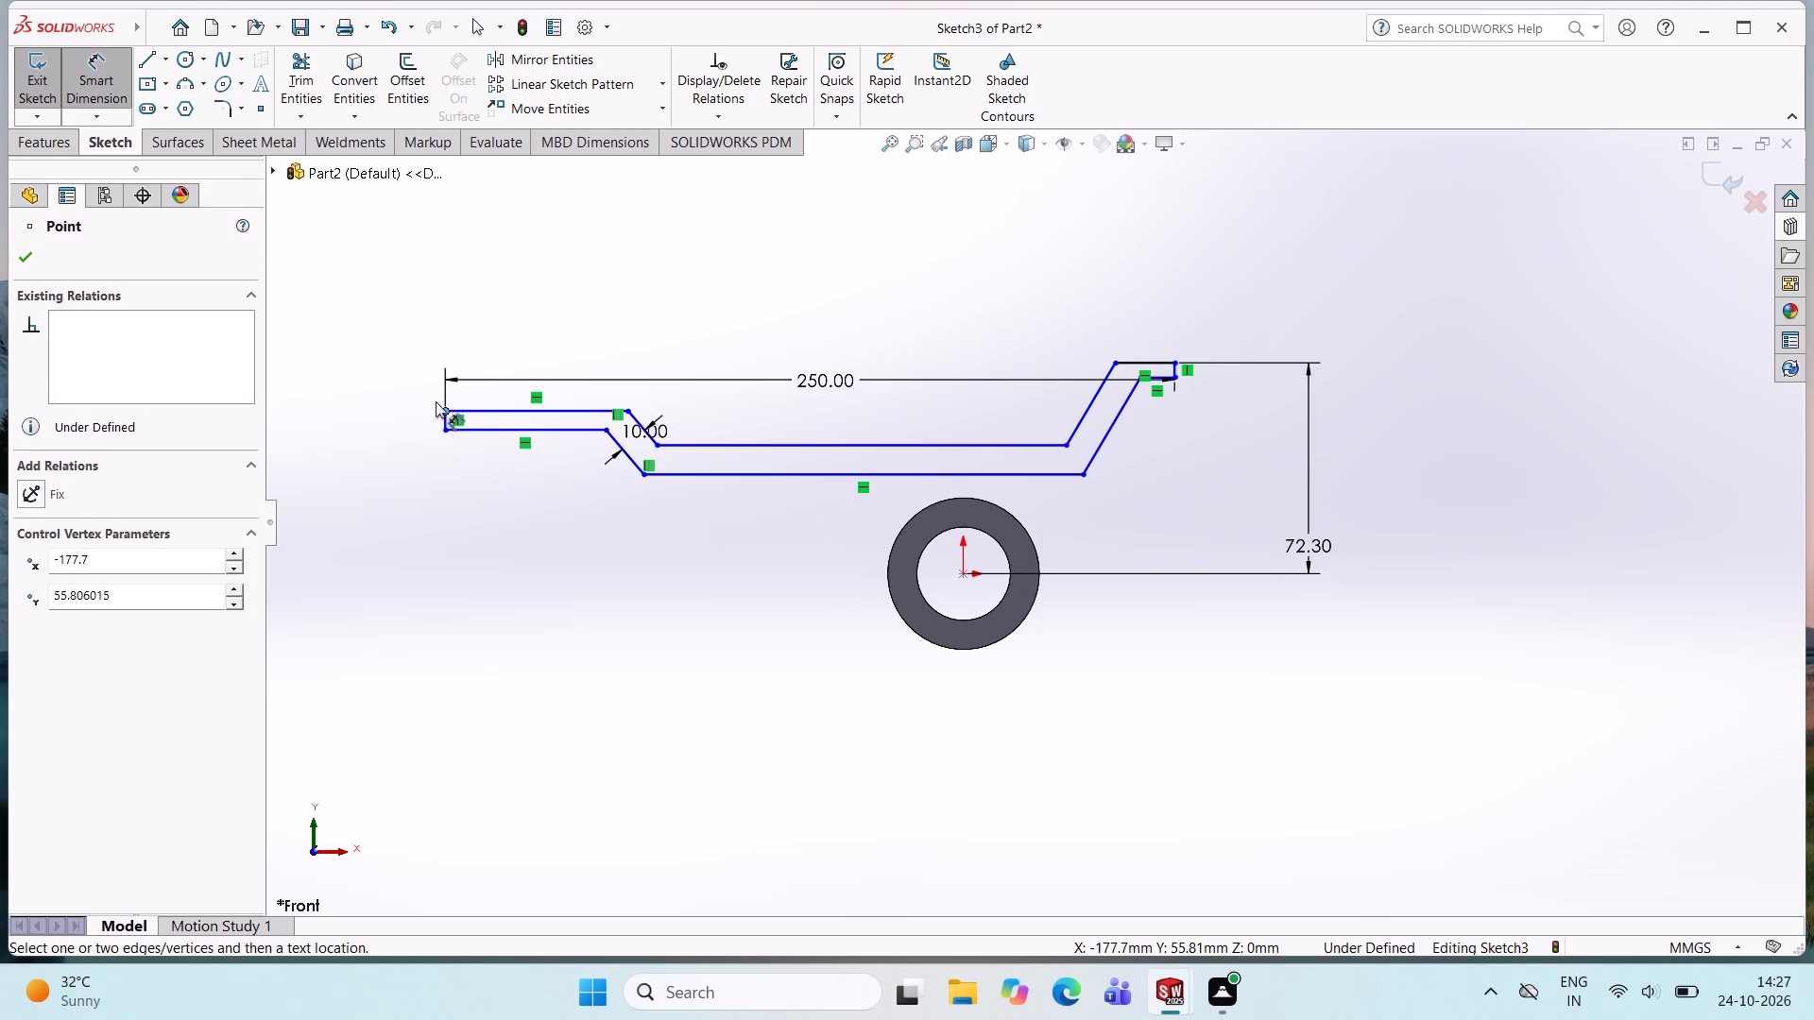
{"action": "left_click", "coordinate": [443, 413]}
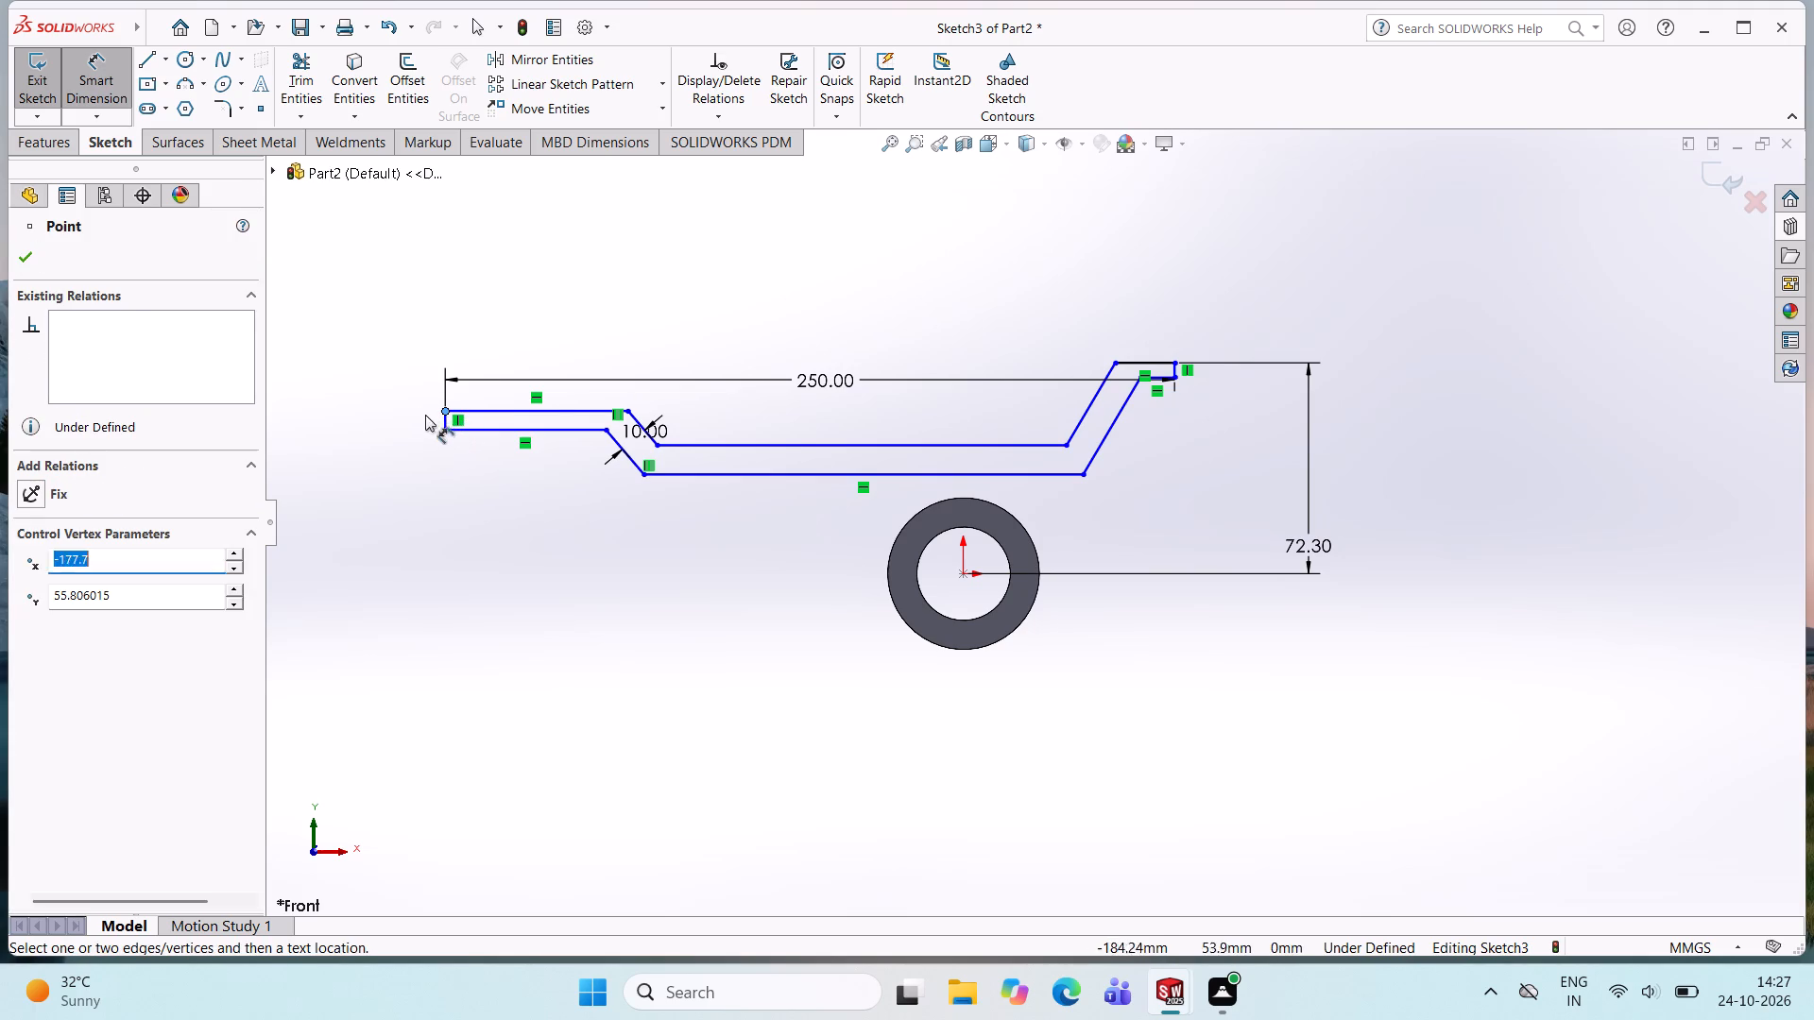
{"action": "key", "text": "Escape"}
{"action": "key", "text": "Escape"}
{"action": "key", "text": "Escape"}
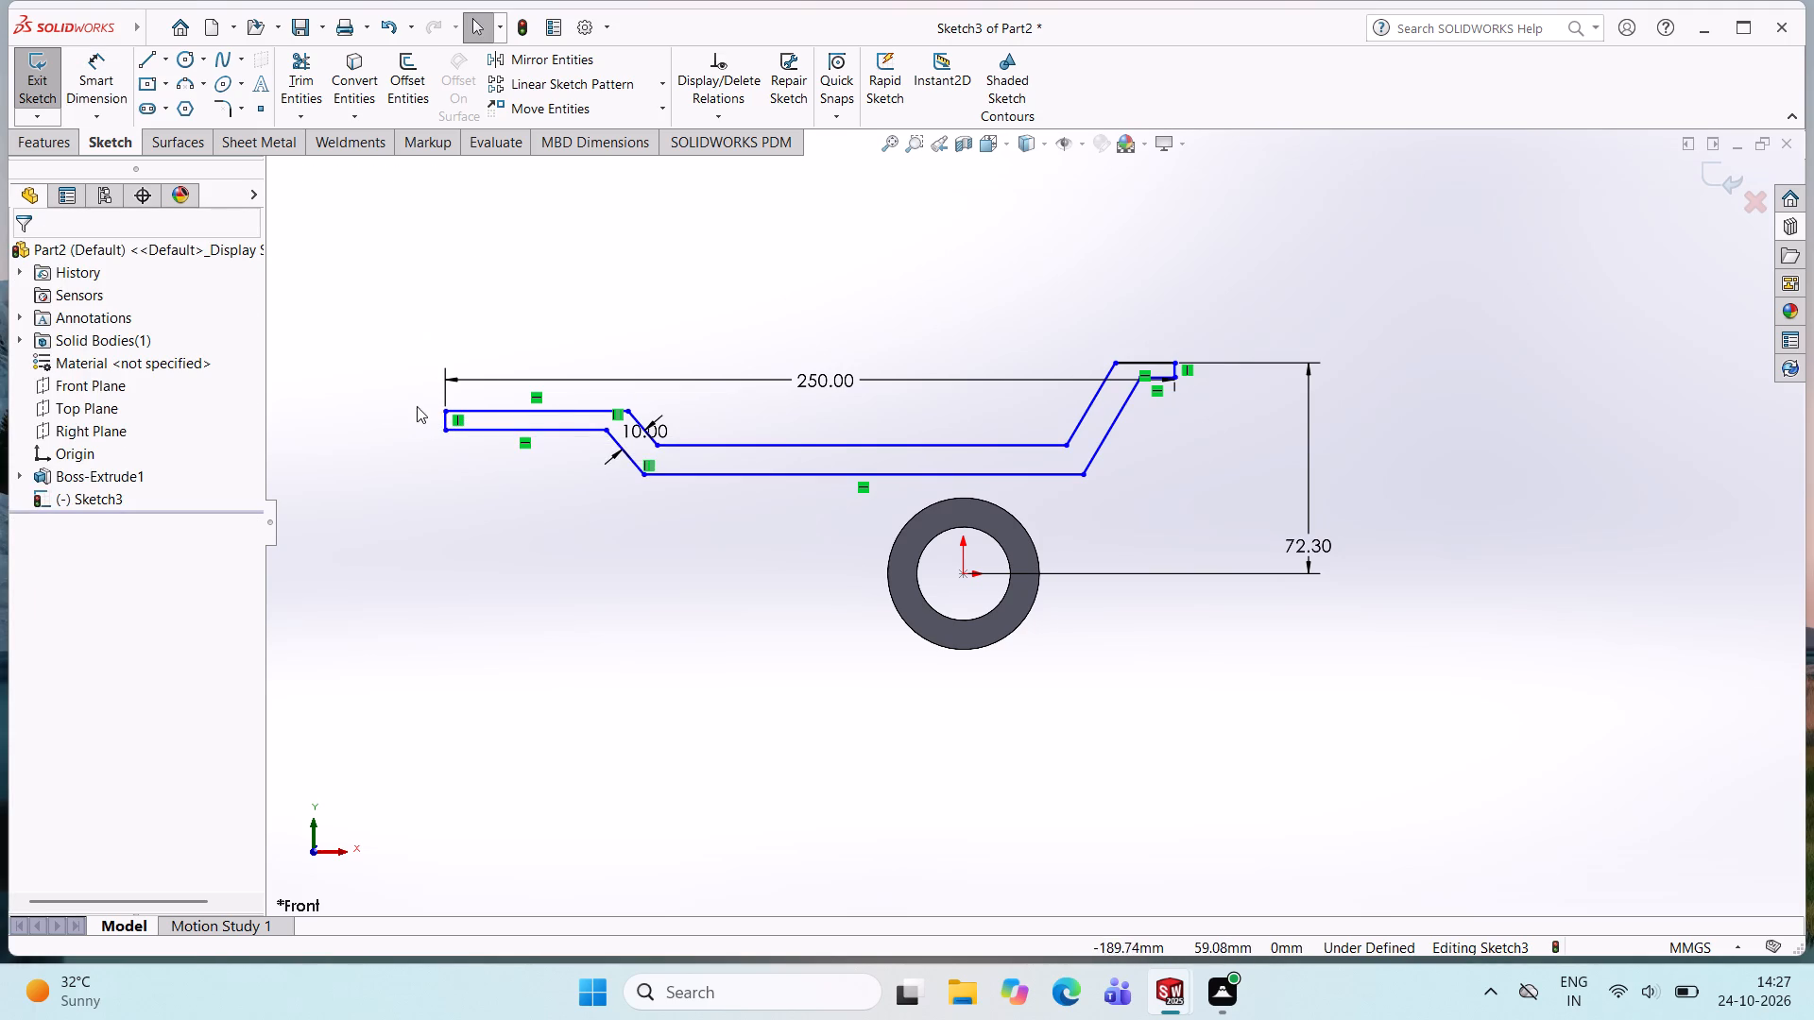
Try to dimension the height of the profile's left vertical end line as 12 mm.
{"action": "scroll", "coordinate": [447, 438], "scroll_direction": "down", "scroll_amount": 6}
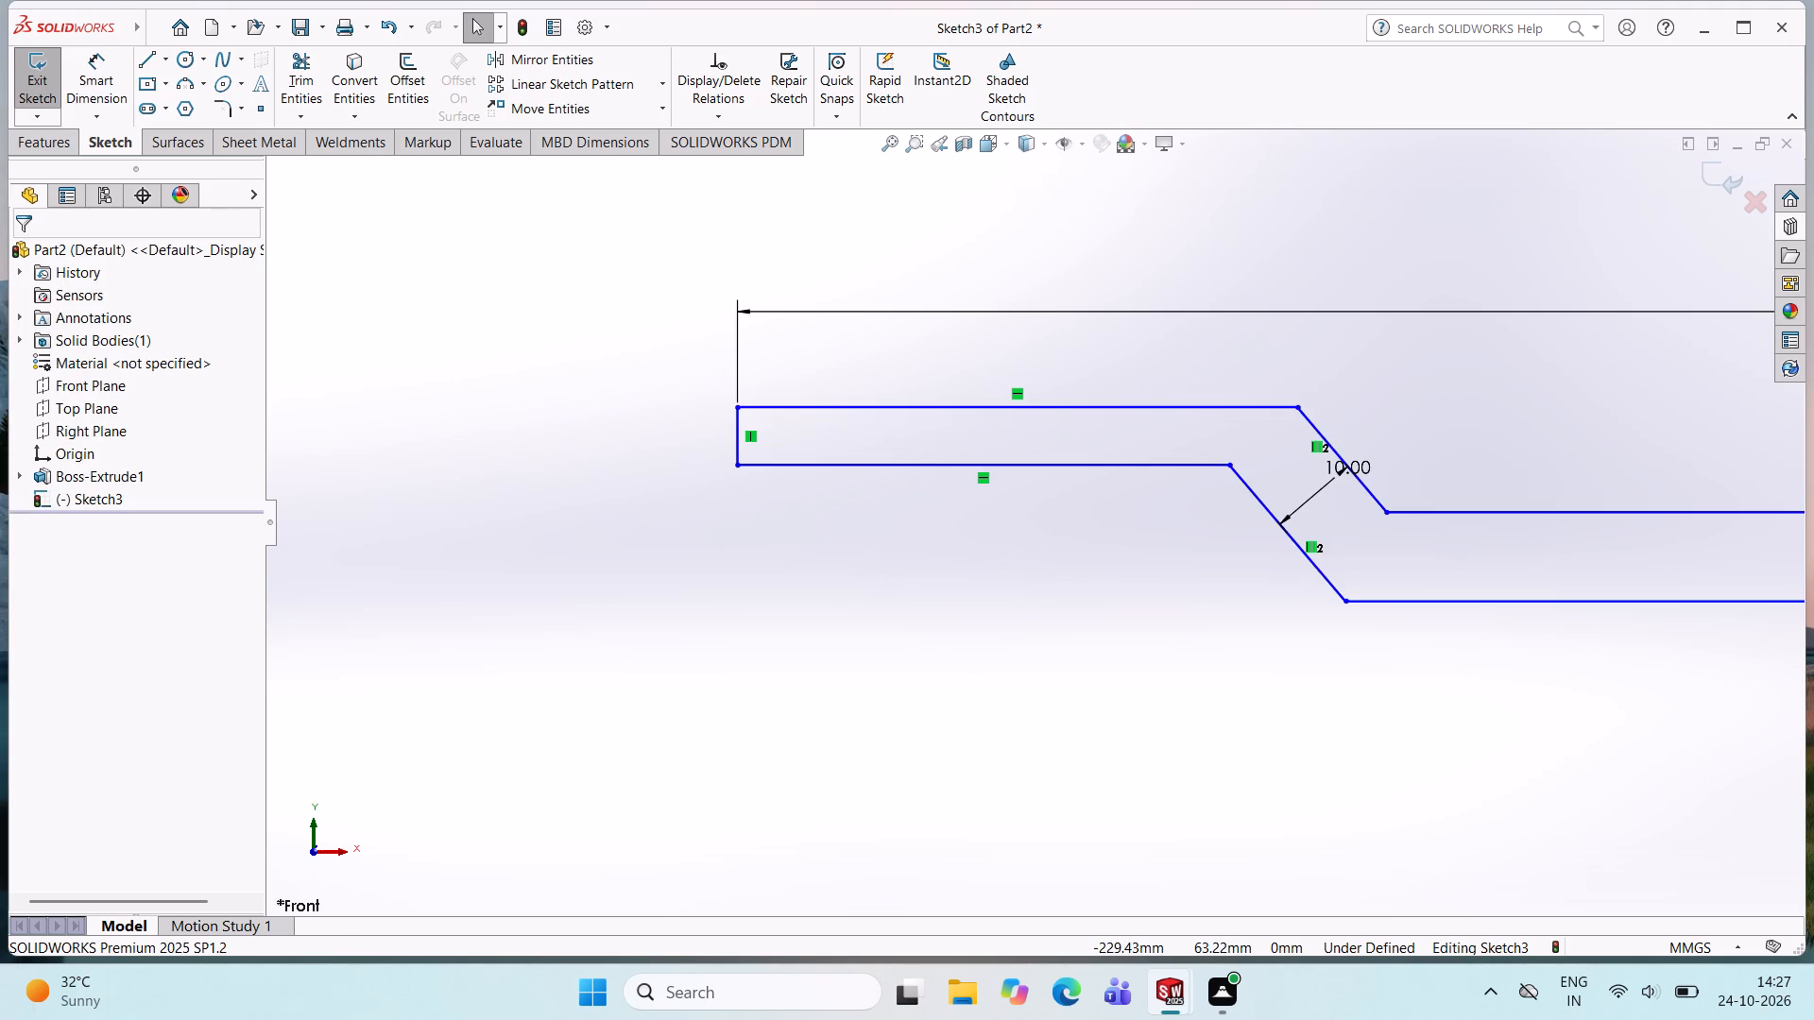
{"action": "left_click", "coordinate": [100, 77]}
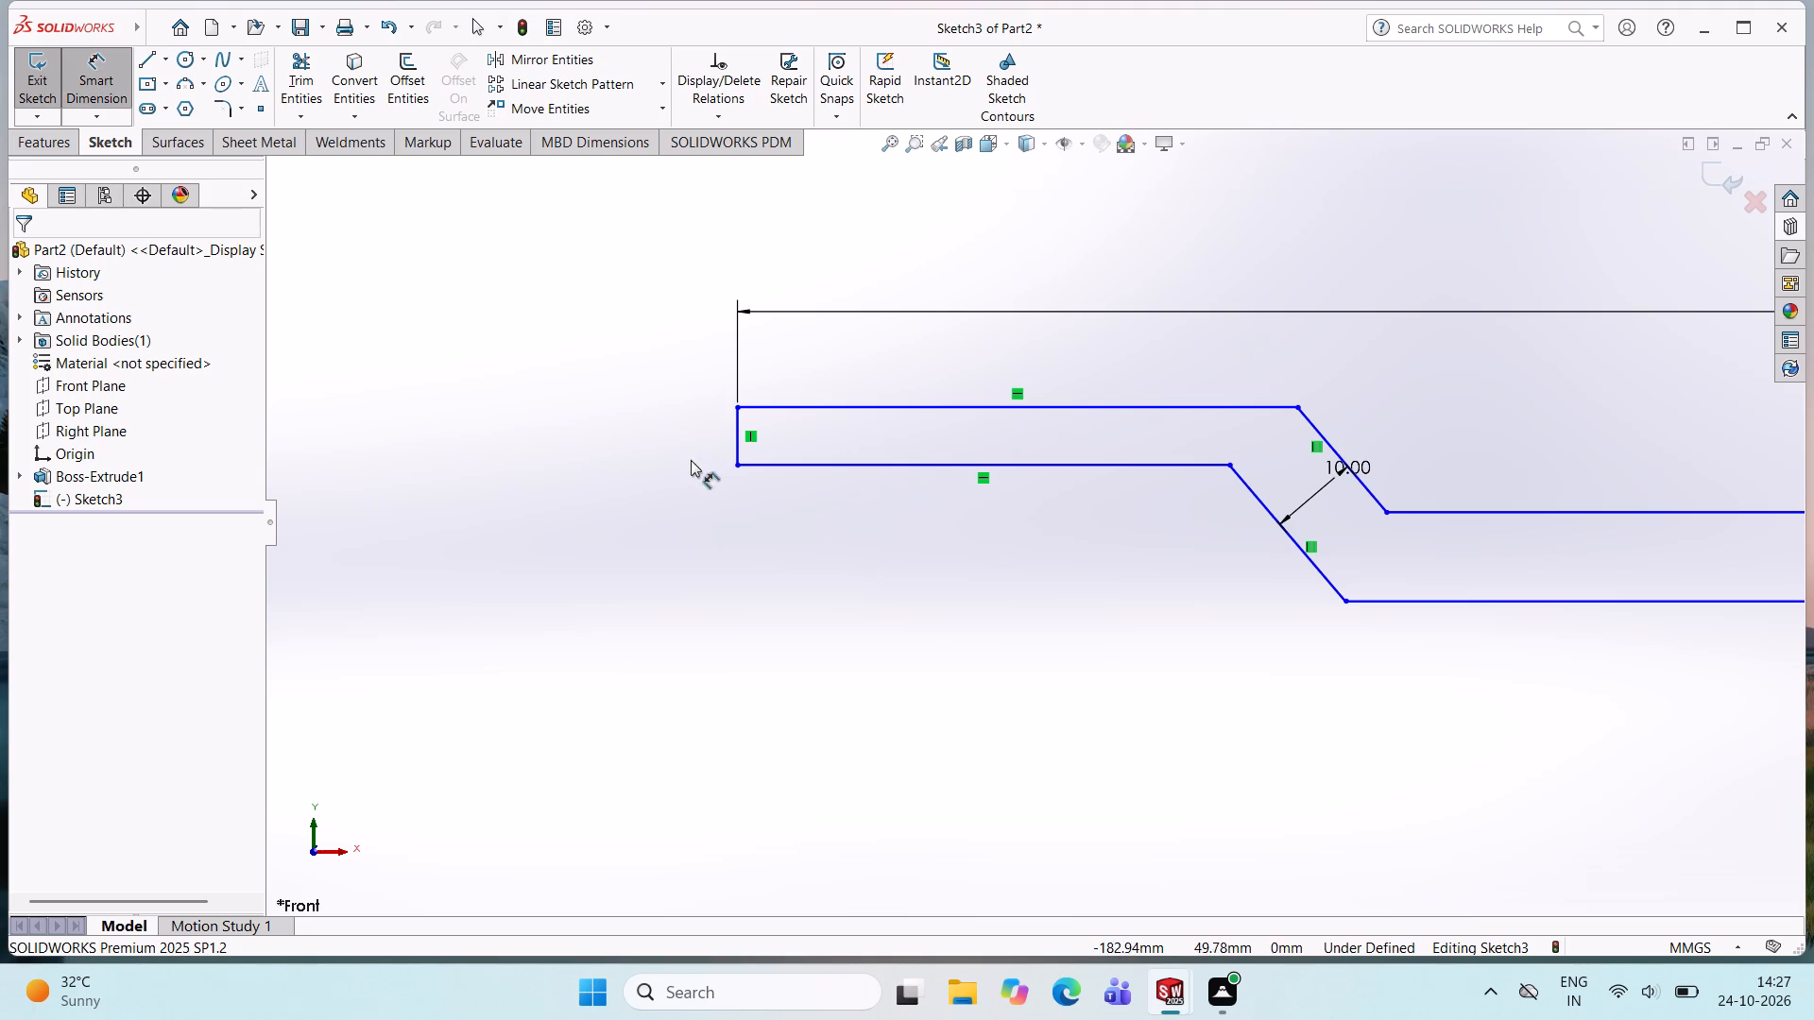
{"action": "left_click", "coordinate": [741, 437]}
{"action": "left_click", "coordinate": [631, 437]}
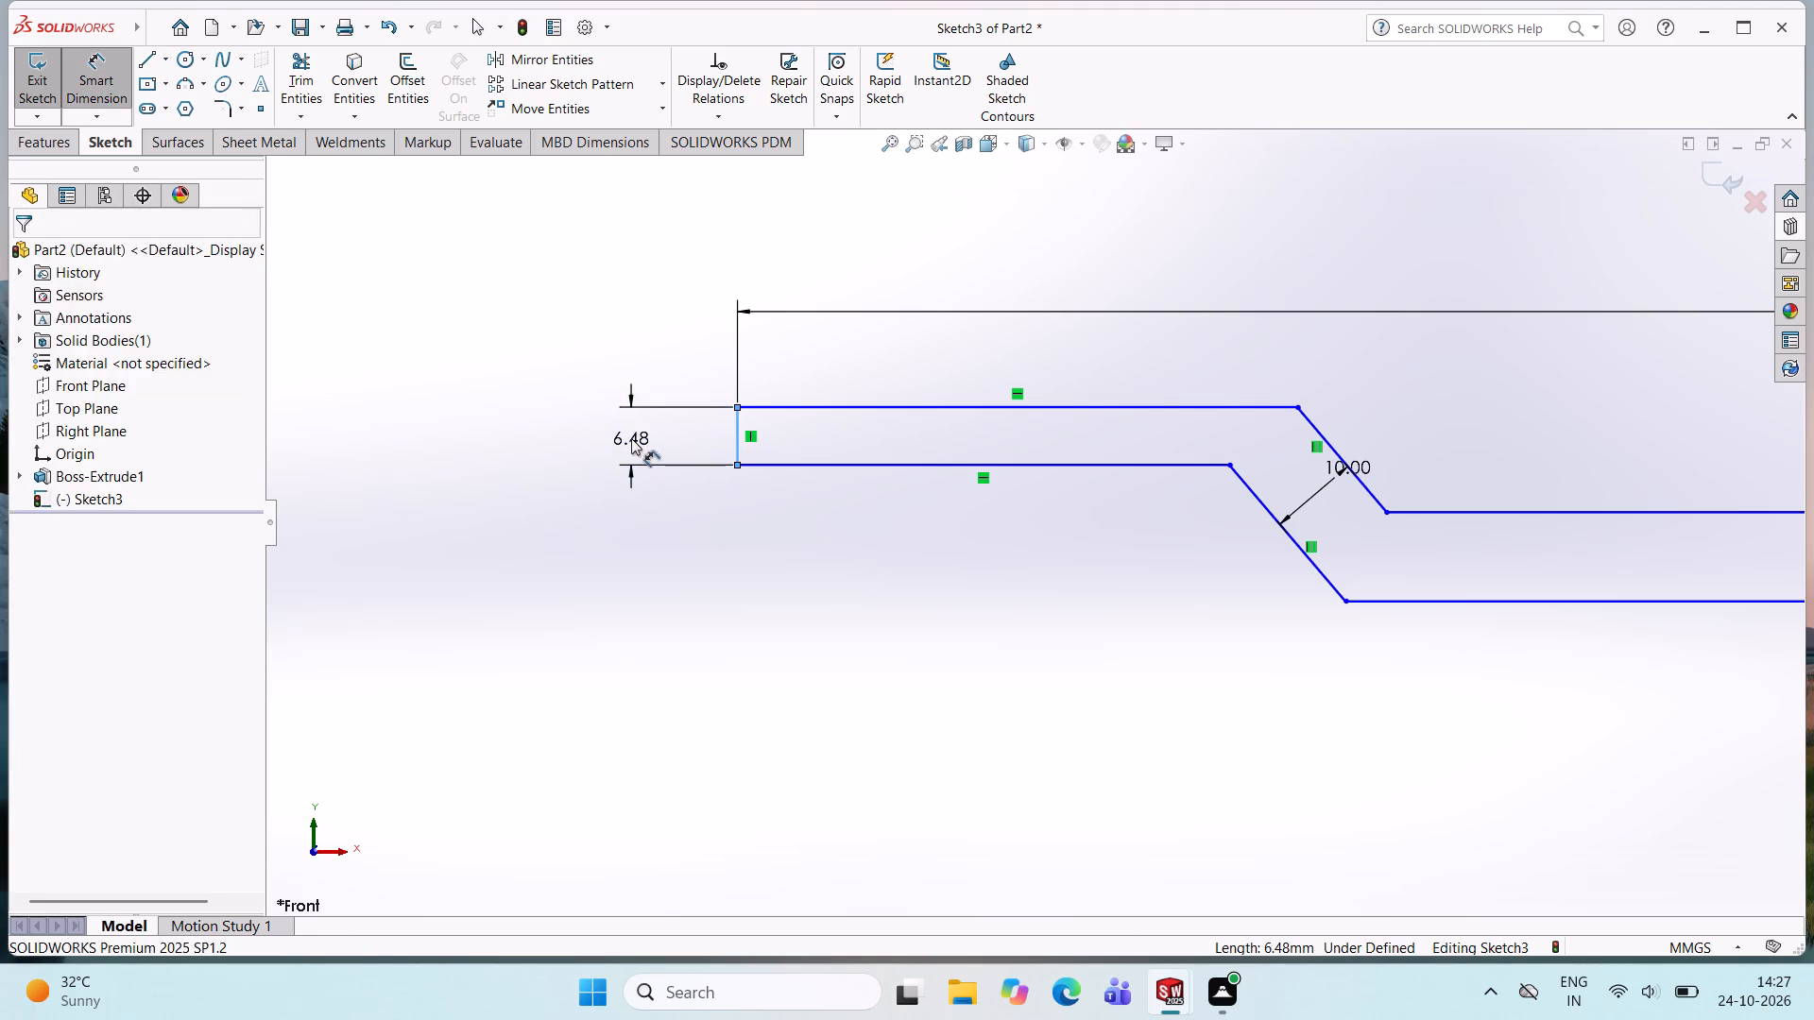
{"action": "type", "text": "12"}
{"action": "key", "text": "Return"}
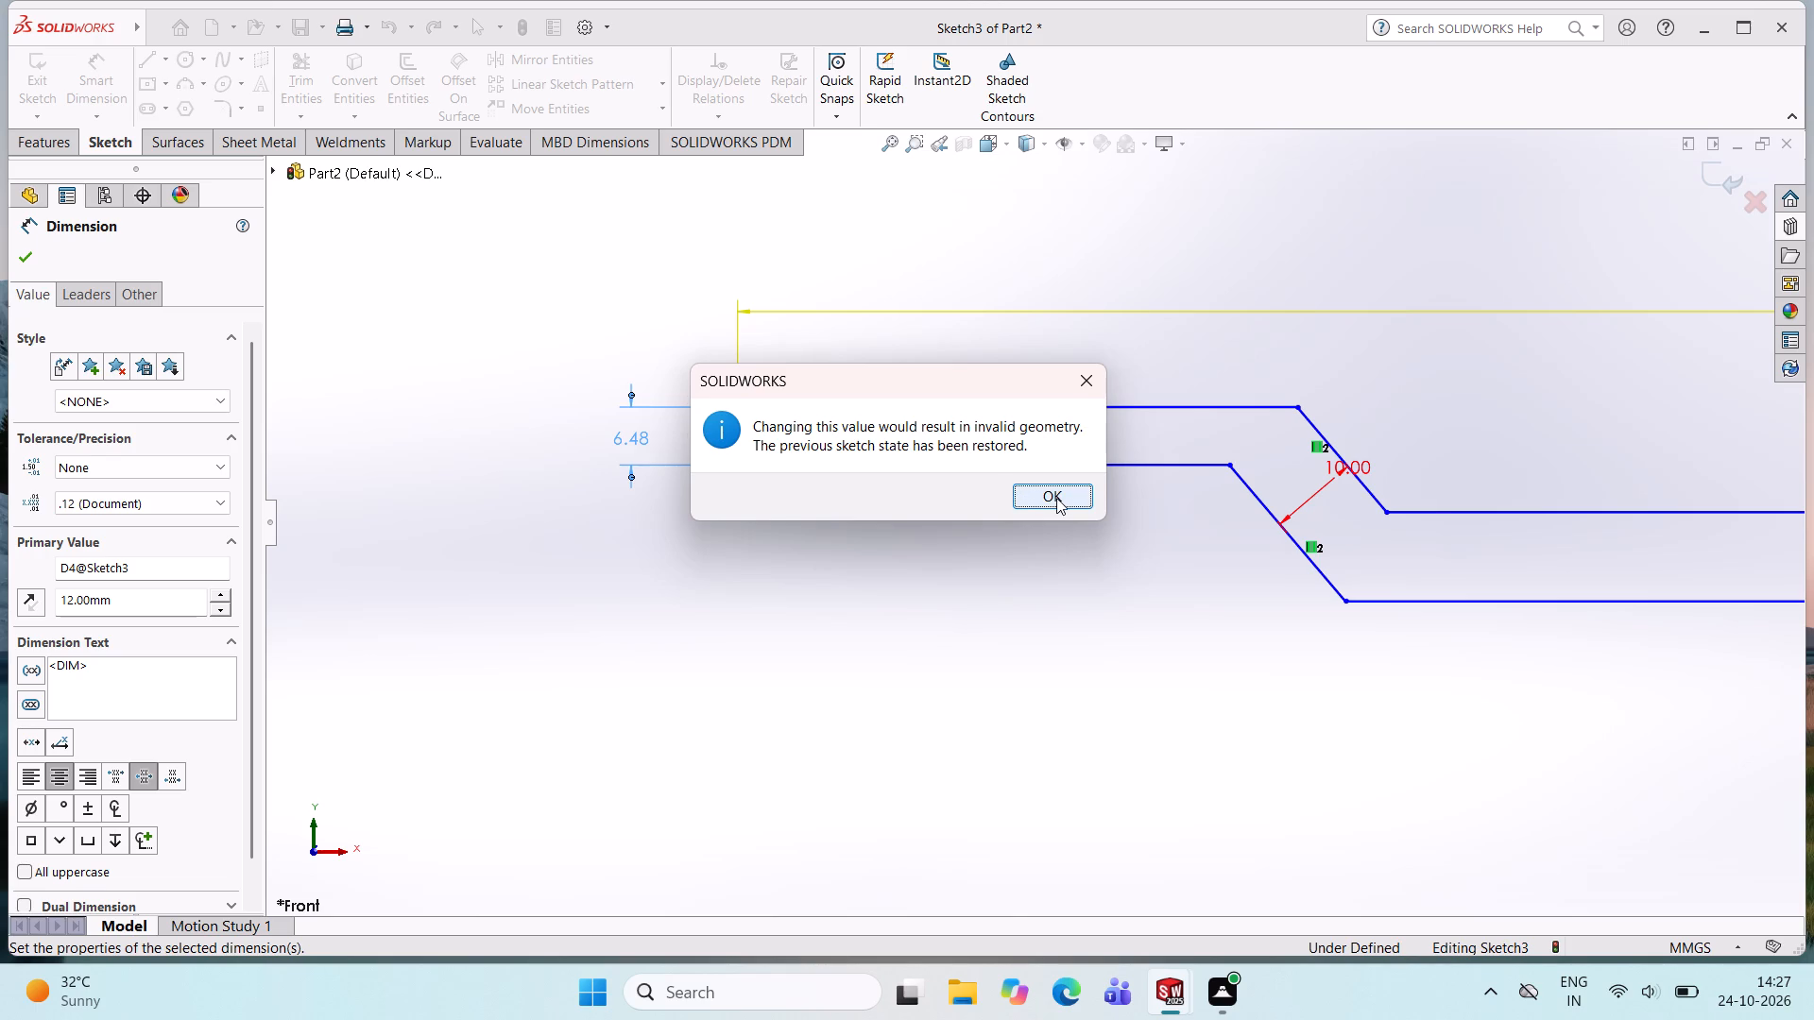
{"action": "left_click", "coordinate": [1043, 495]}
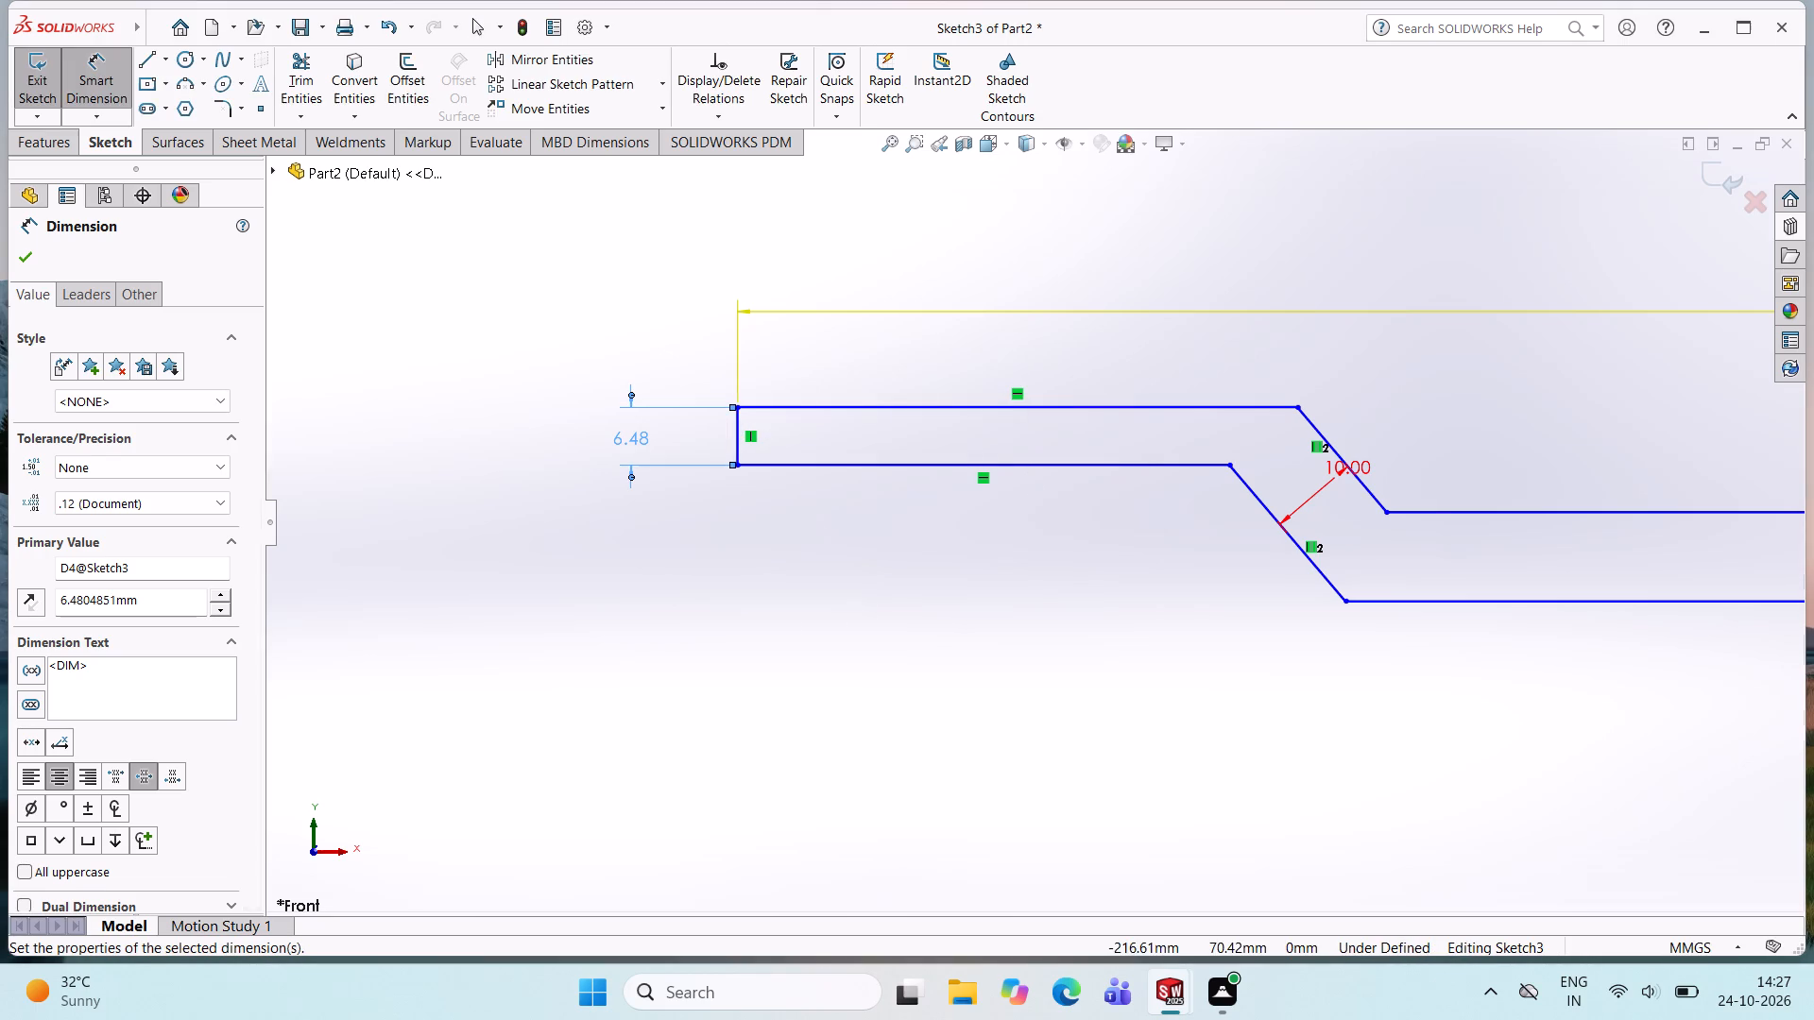
Delete the profile's upper left horizontal line between the vertical end line and the sloped section.
{"action": "left_click", "coordinate": [1121, 411]}
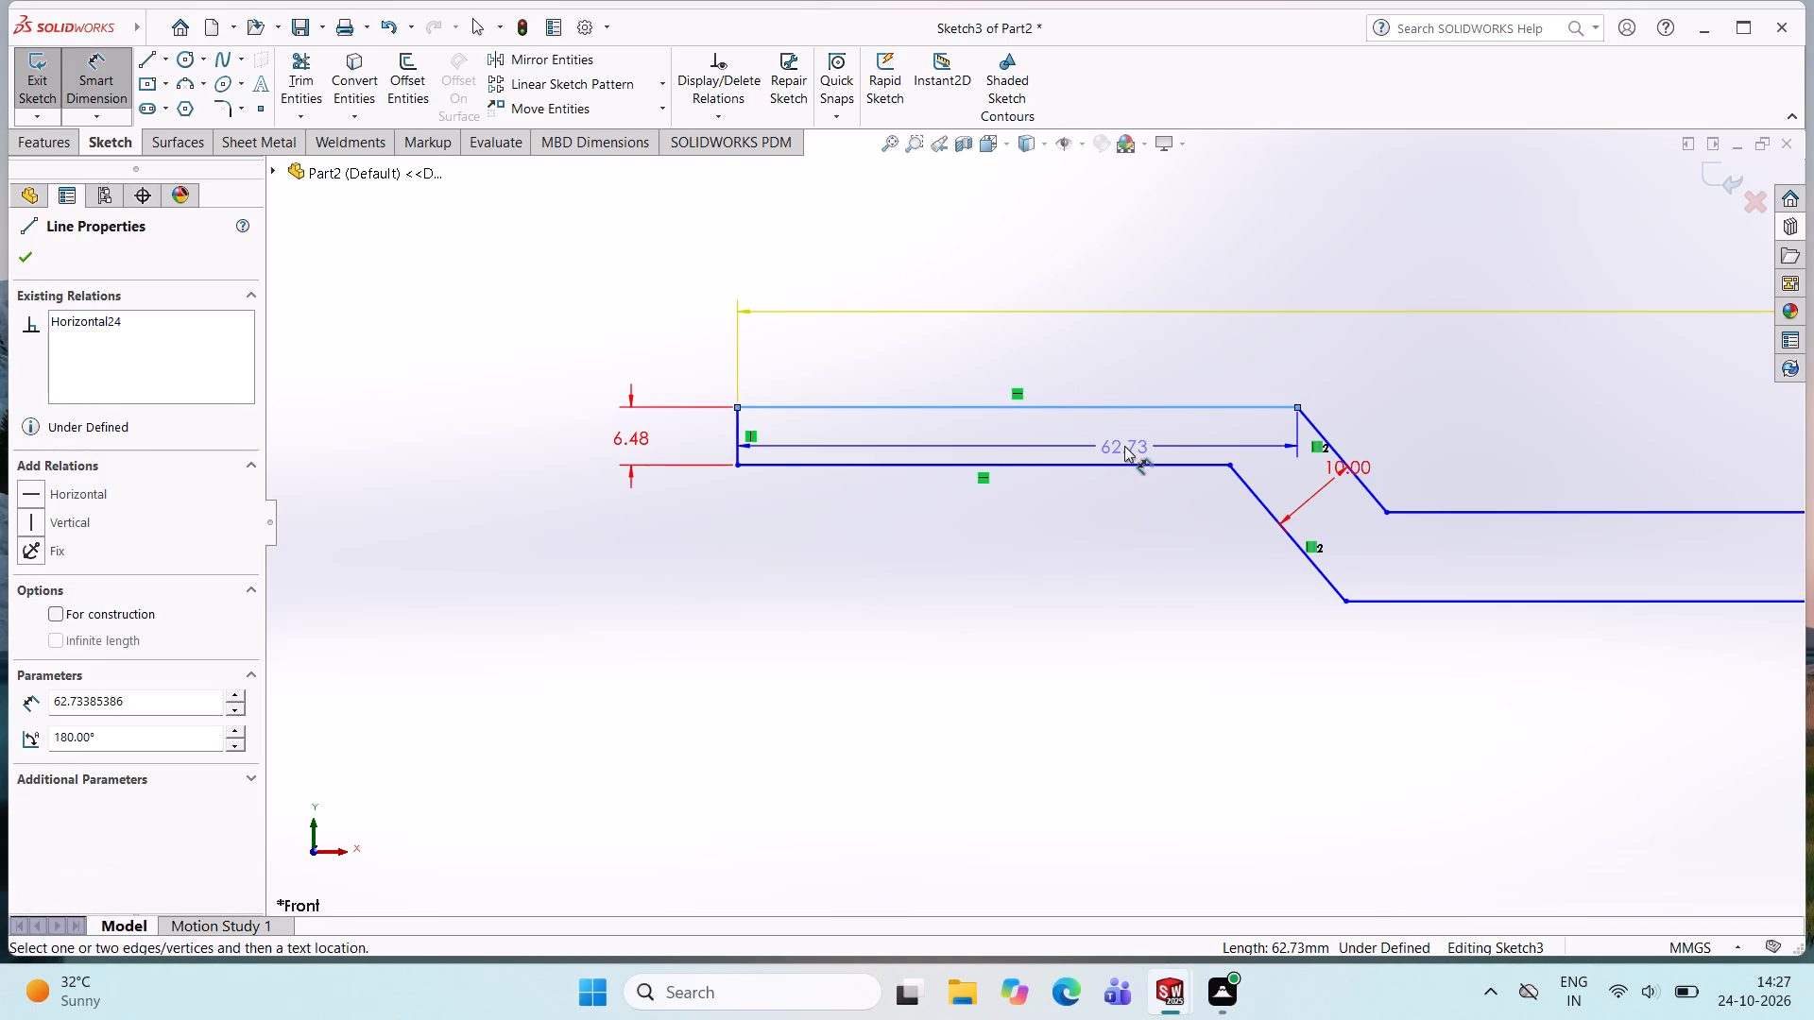
{"action": "key", "text": "Delete"}
{"action": "scroll", "coordinate": [798, 537], "scroll_direction": "up", "scroll_amount": 3}
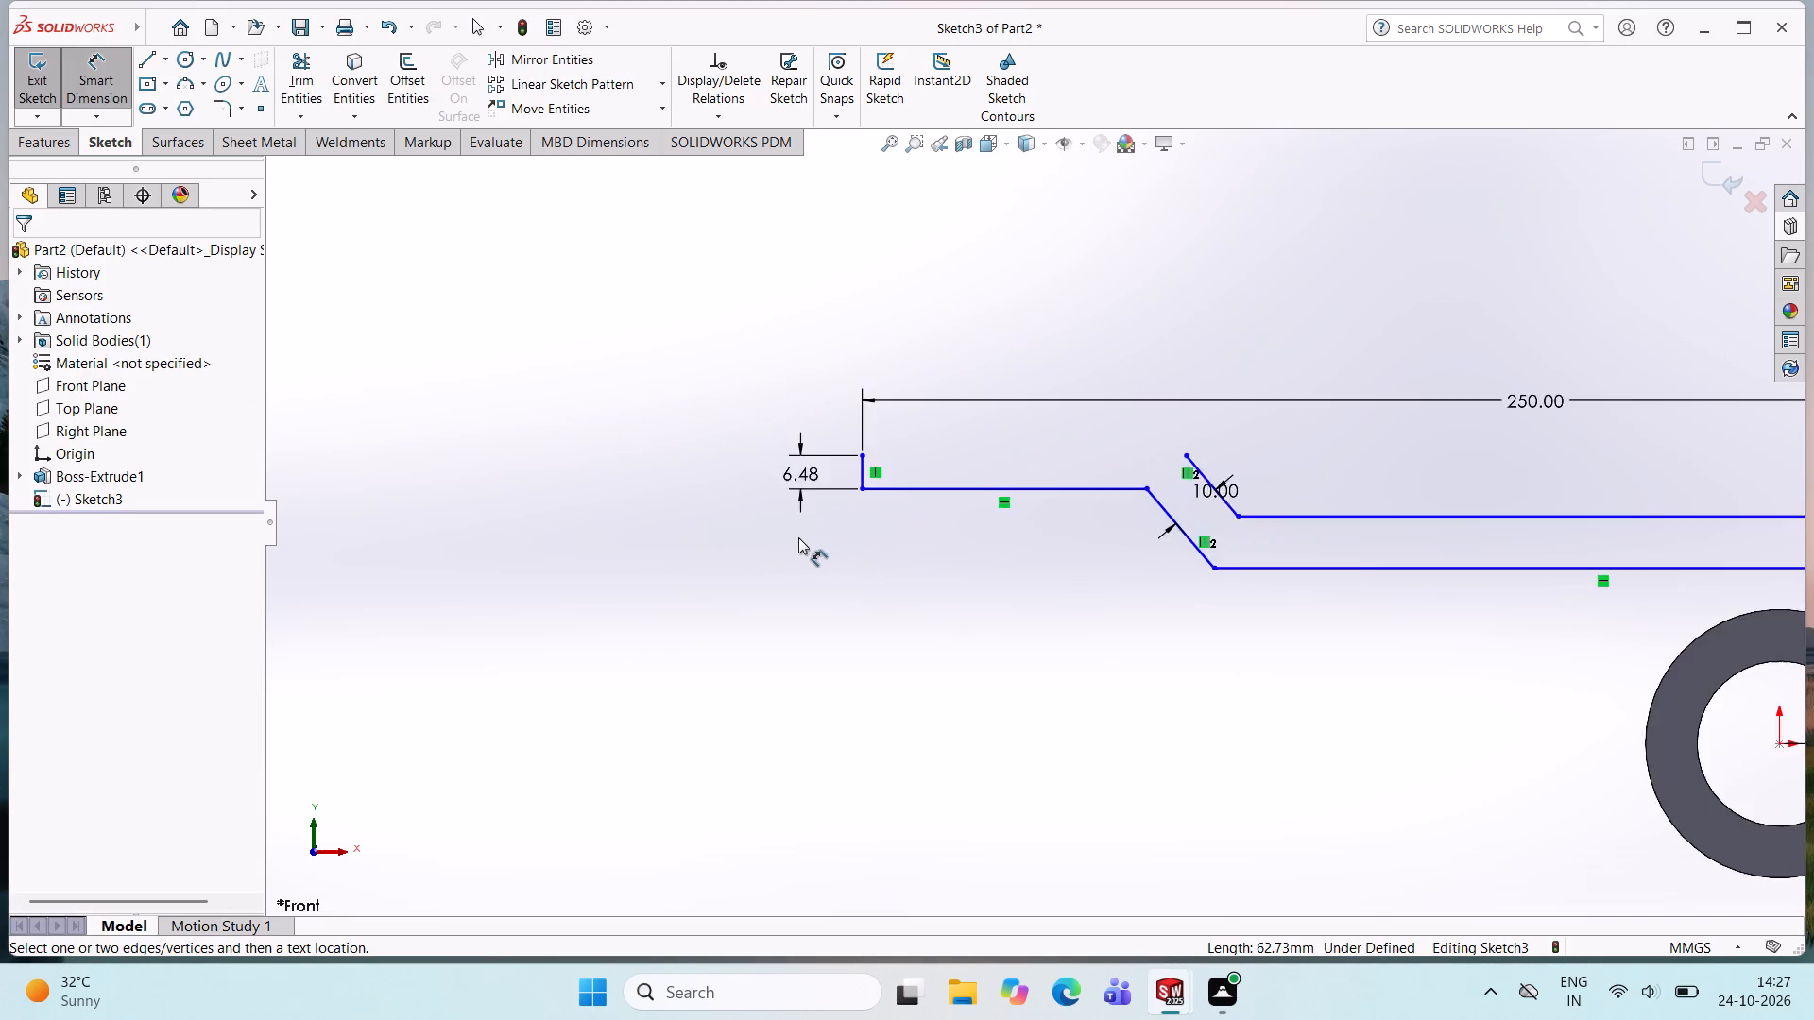
{"action": "scroll", "coordinate": [798, 537], "scroll_direction": "up", "scroll_amount": 2}
{"action": "scroll", "coordinate": [1050, 540], "scroll_direction": "up", "scroll_amount": 2}
{"action": "scroll", "coordinate": [1118, 508], "scroll_direction": "down", "scroll_amount": 2}
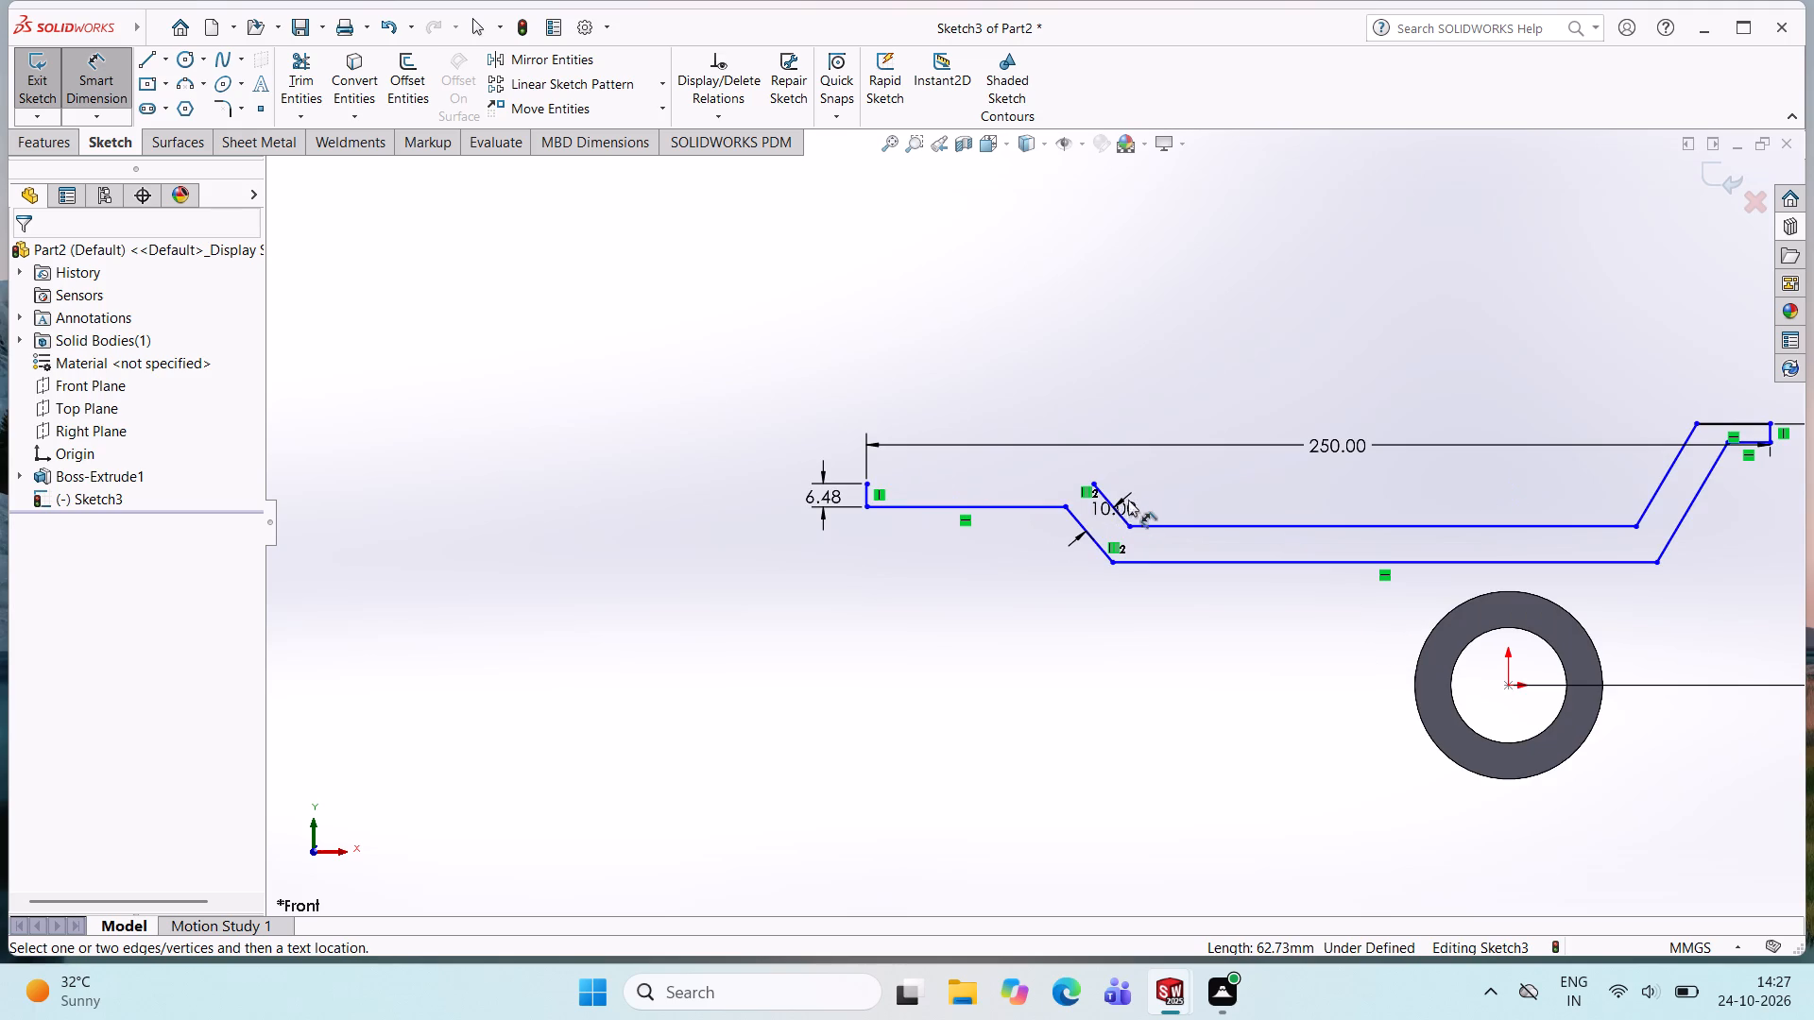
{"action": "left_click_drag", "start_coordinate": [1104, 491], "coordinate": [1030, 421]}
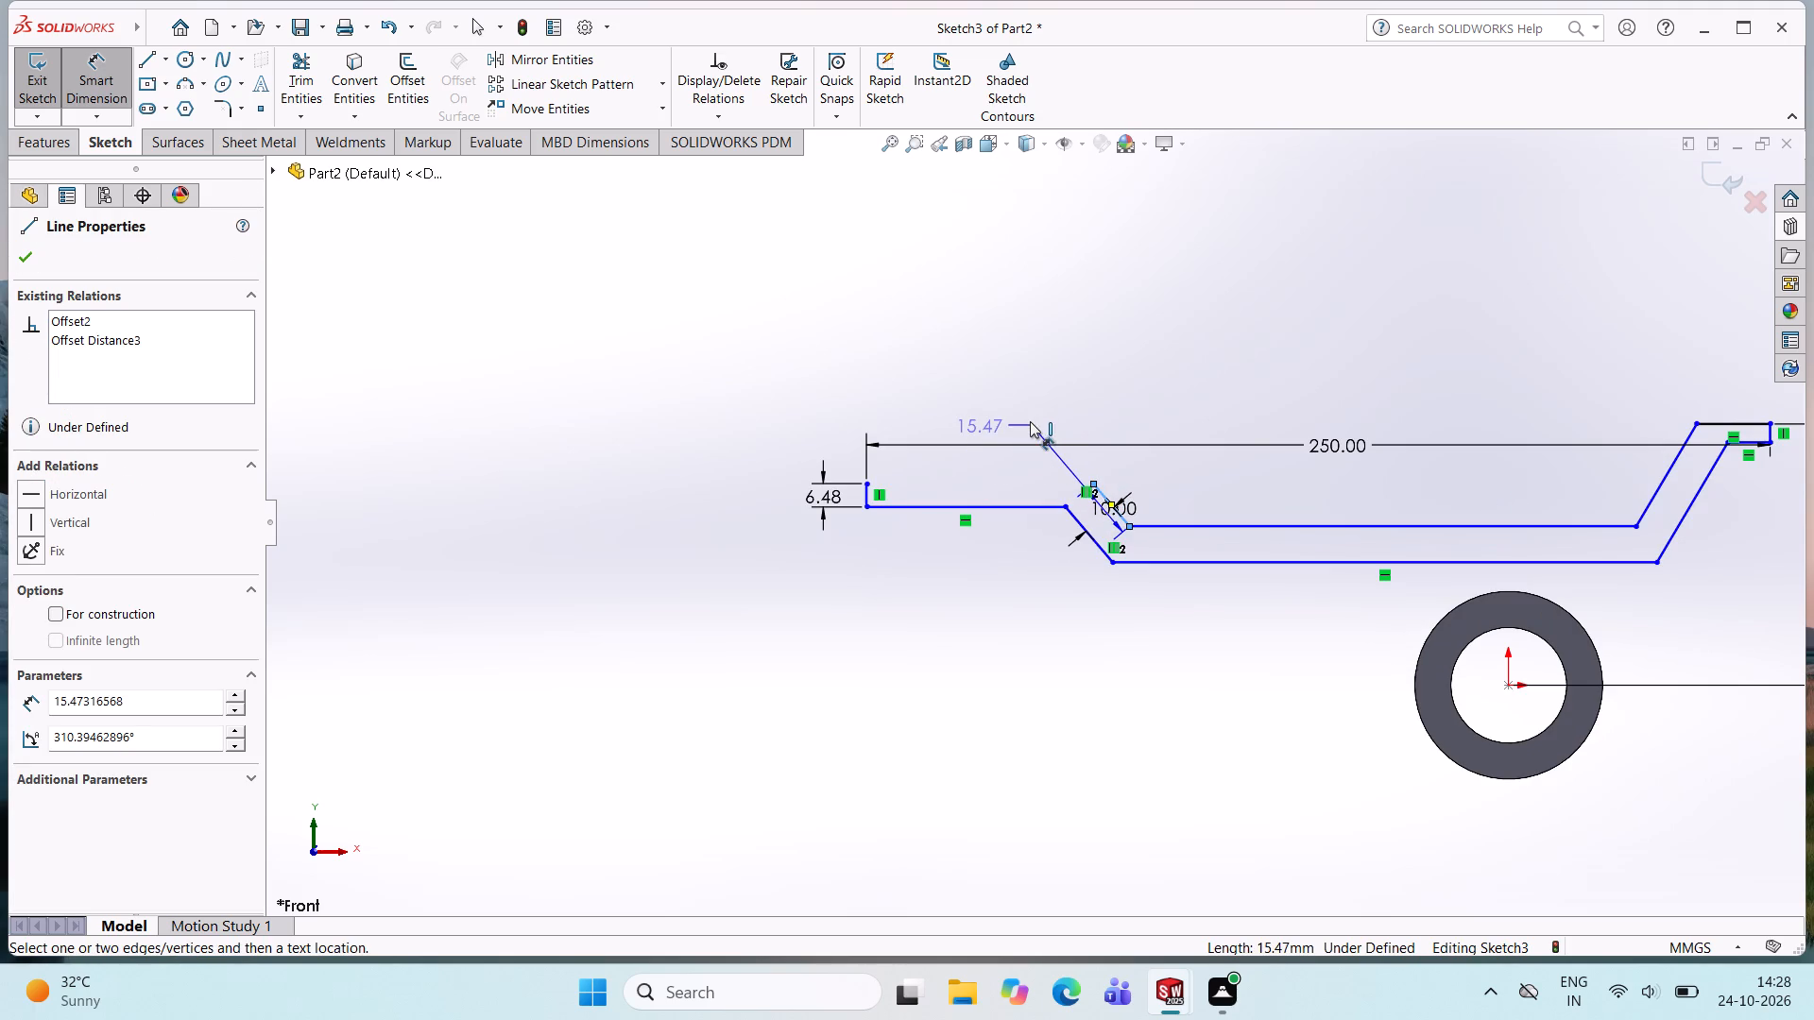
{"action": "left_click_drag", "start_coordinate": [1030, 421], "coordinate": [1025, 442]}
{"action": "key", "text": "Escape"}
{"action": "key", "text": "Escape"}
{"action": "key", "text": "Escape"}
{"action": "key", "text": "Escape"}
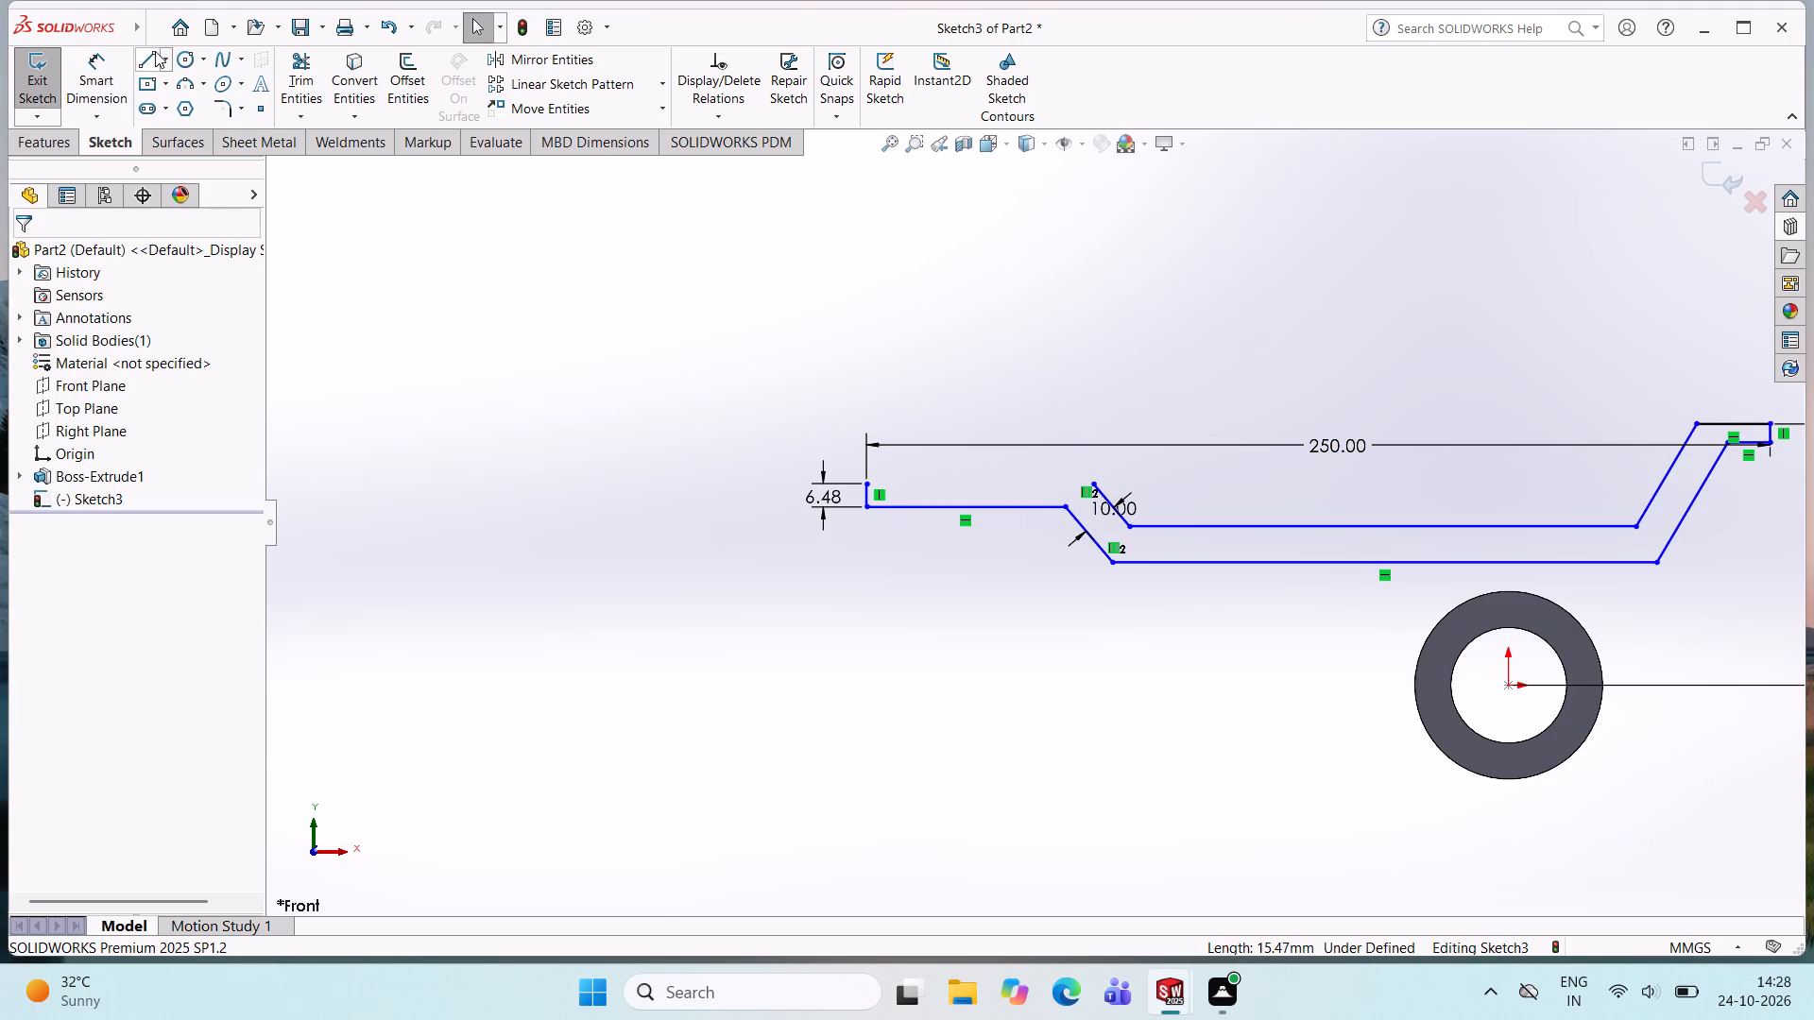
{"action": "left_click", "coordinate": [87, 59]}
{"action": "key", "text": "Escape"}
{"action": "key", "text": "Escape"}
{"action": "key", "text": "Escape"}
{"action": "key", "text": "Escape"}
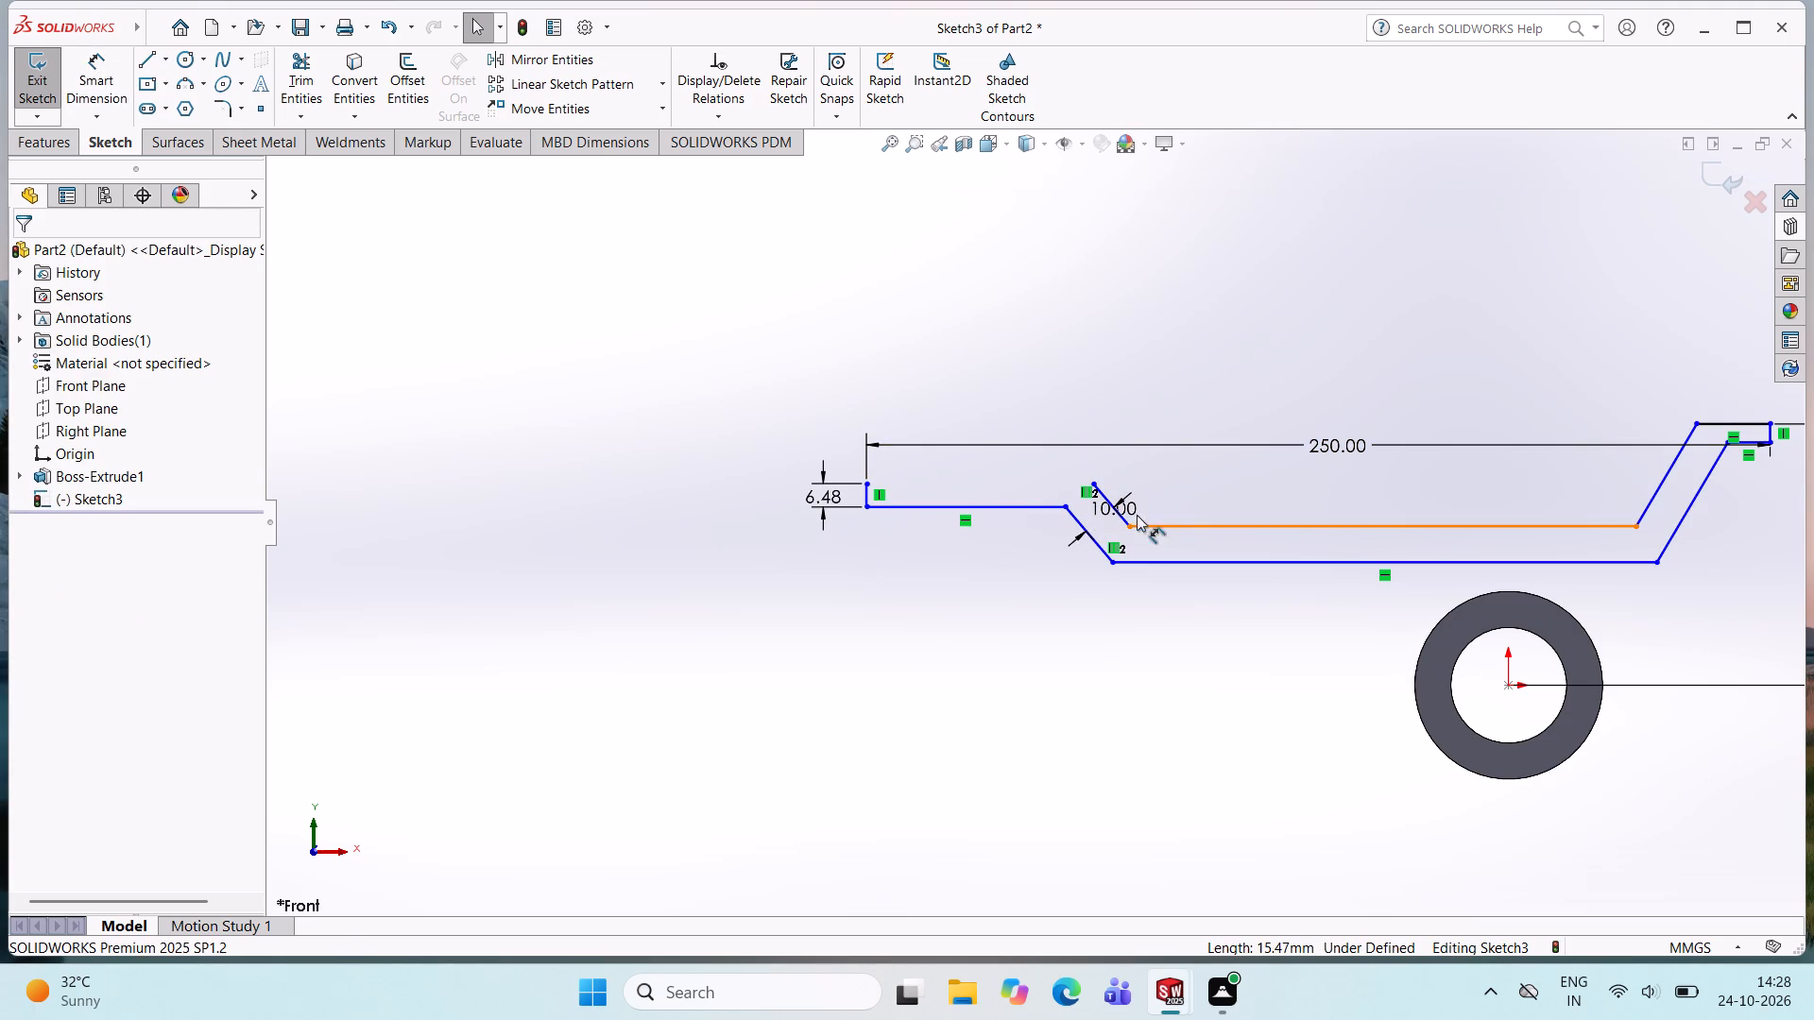
Move the 10 mm offset dimension up and away from the profile's left sloped section.
{"action": "left_click_drag", "start_coordinate": [1110, 500], "coordinate": [1043, 425]}
Extend the open end of the upper left sloped line upward to about X -122.6, Y 65.1 mm.
{"action": "scroll", "coordinate": [1131, 554], "scroll_direction": "down", "scroll_amount": 3}
{"action": "scroll", "coordinate": [1043, 413], "scroll_direction": "down", "scroll_amount": 2}
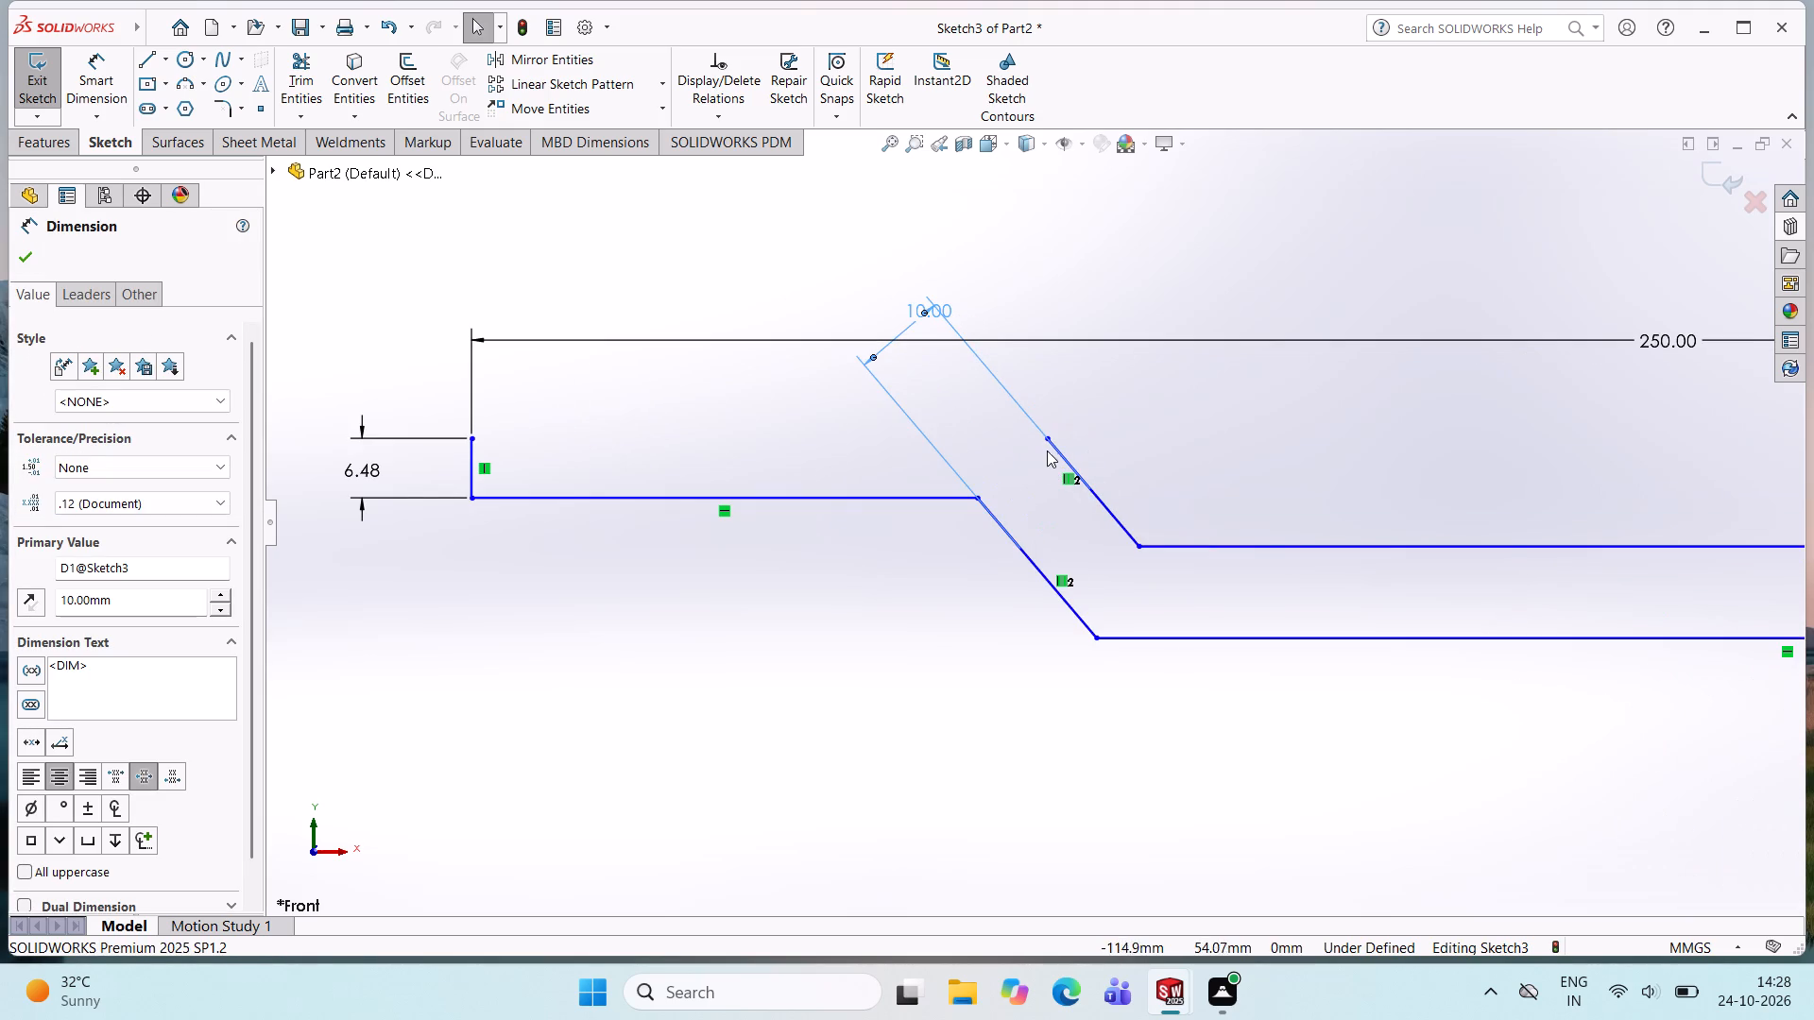
{"action": "left_click_drag", "start_coordinate": [1047, 436], "coordinate": [974, 353]}
{"action": "scroll", "coordinate": [1059, 413], "scroll_direction": "up", "scroll_amount": 1}
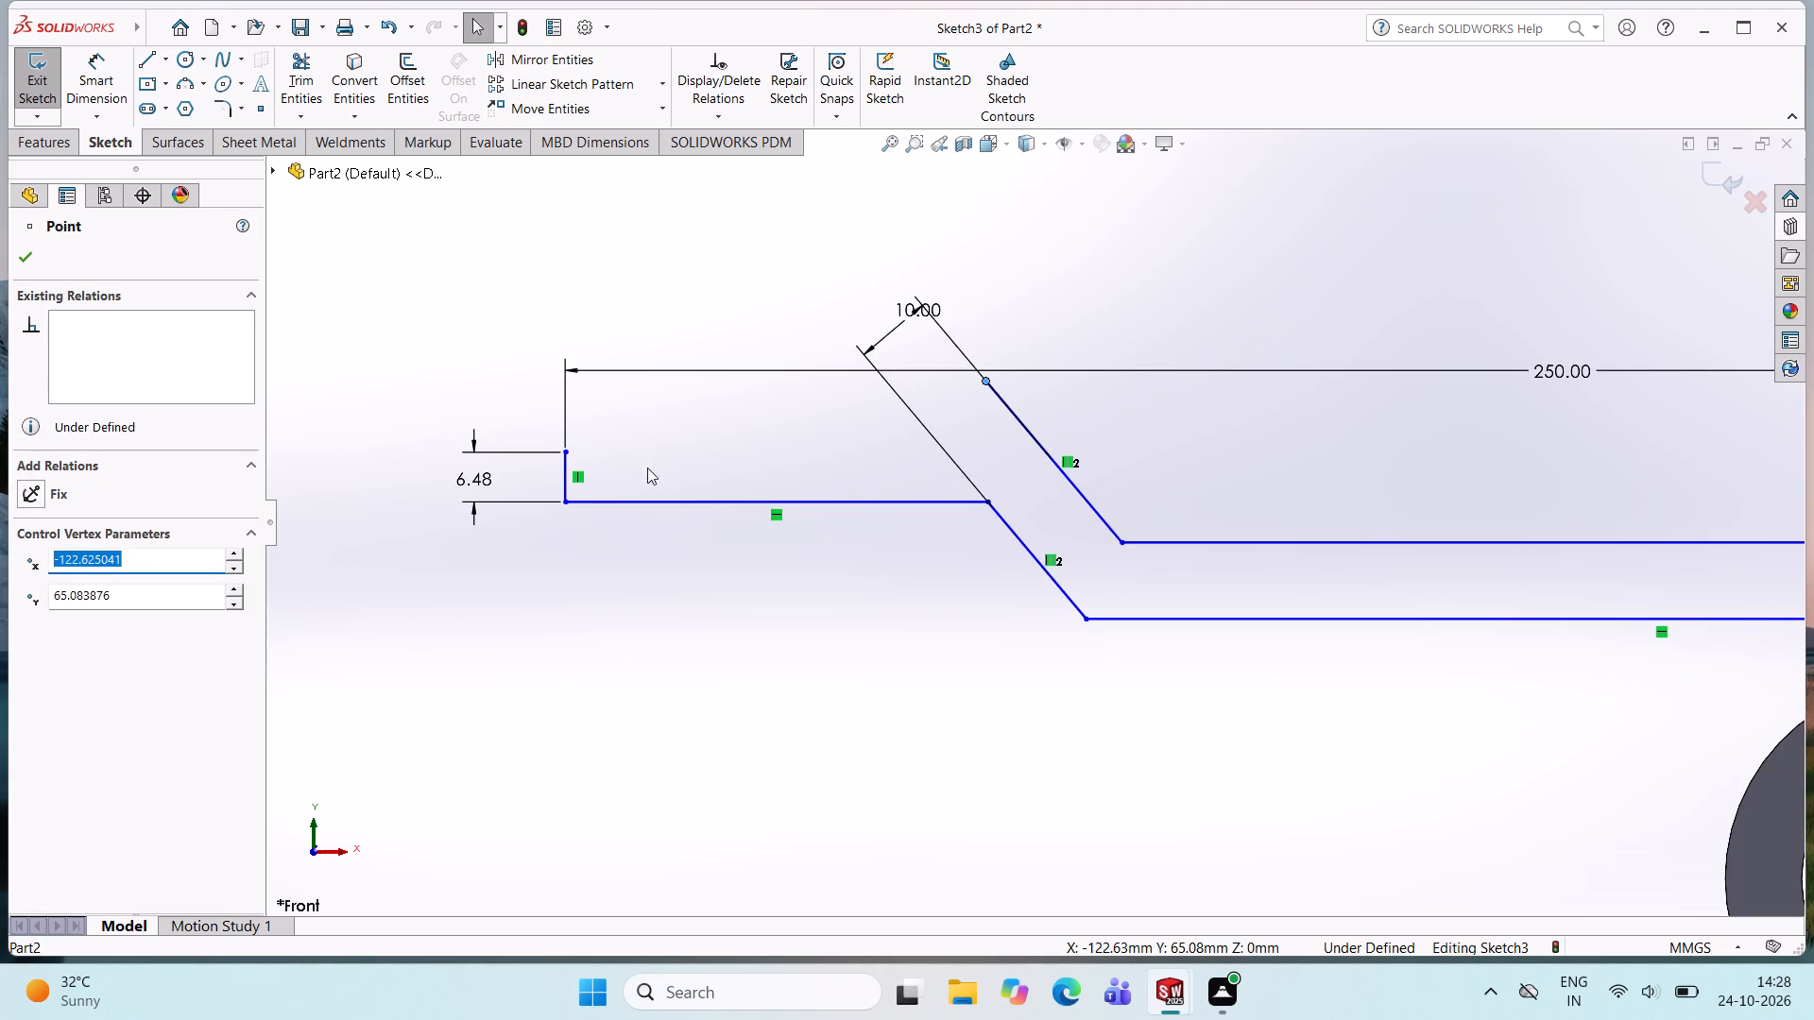
{"action": "key", "text": "Escape"}
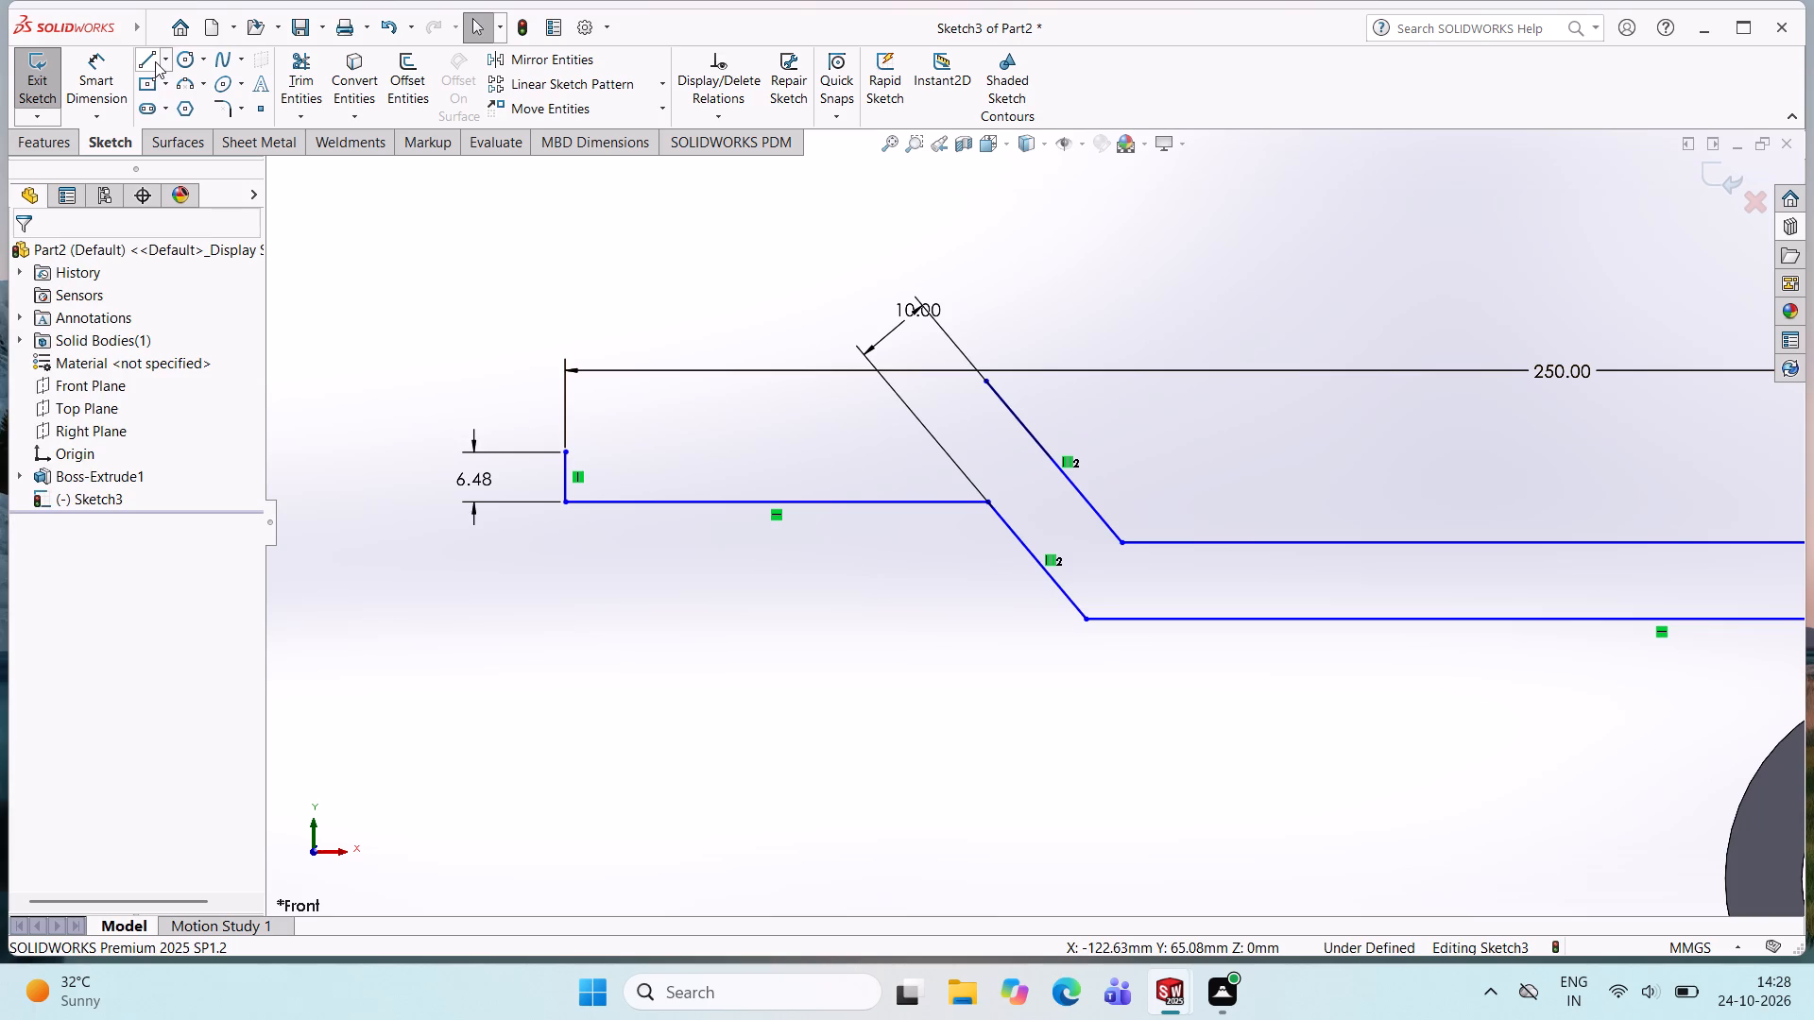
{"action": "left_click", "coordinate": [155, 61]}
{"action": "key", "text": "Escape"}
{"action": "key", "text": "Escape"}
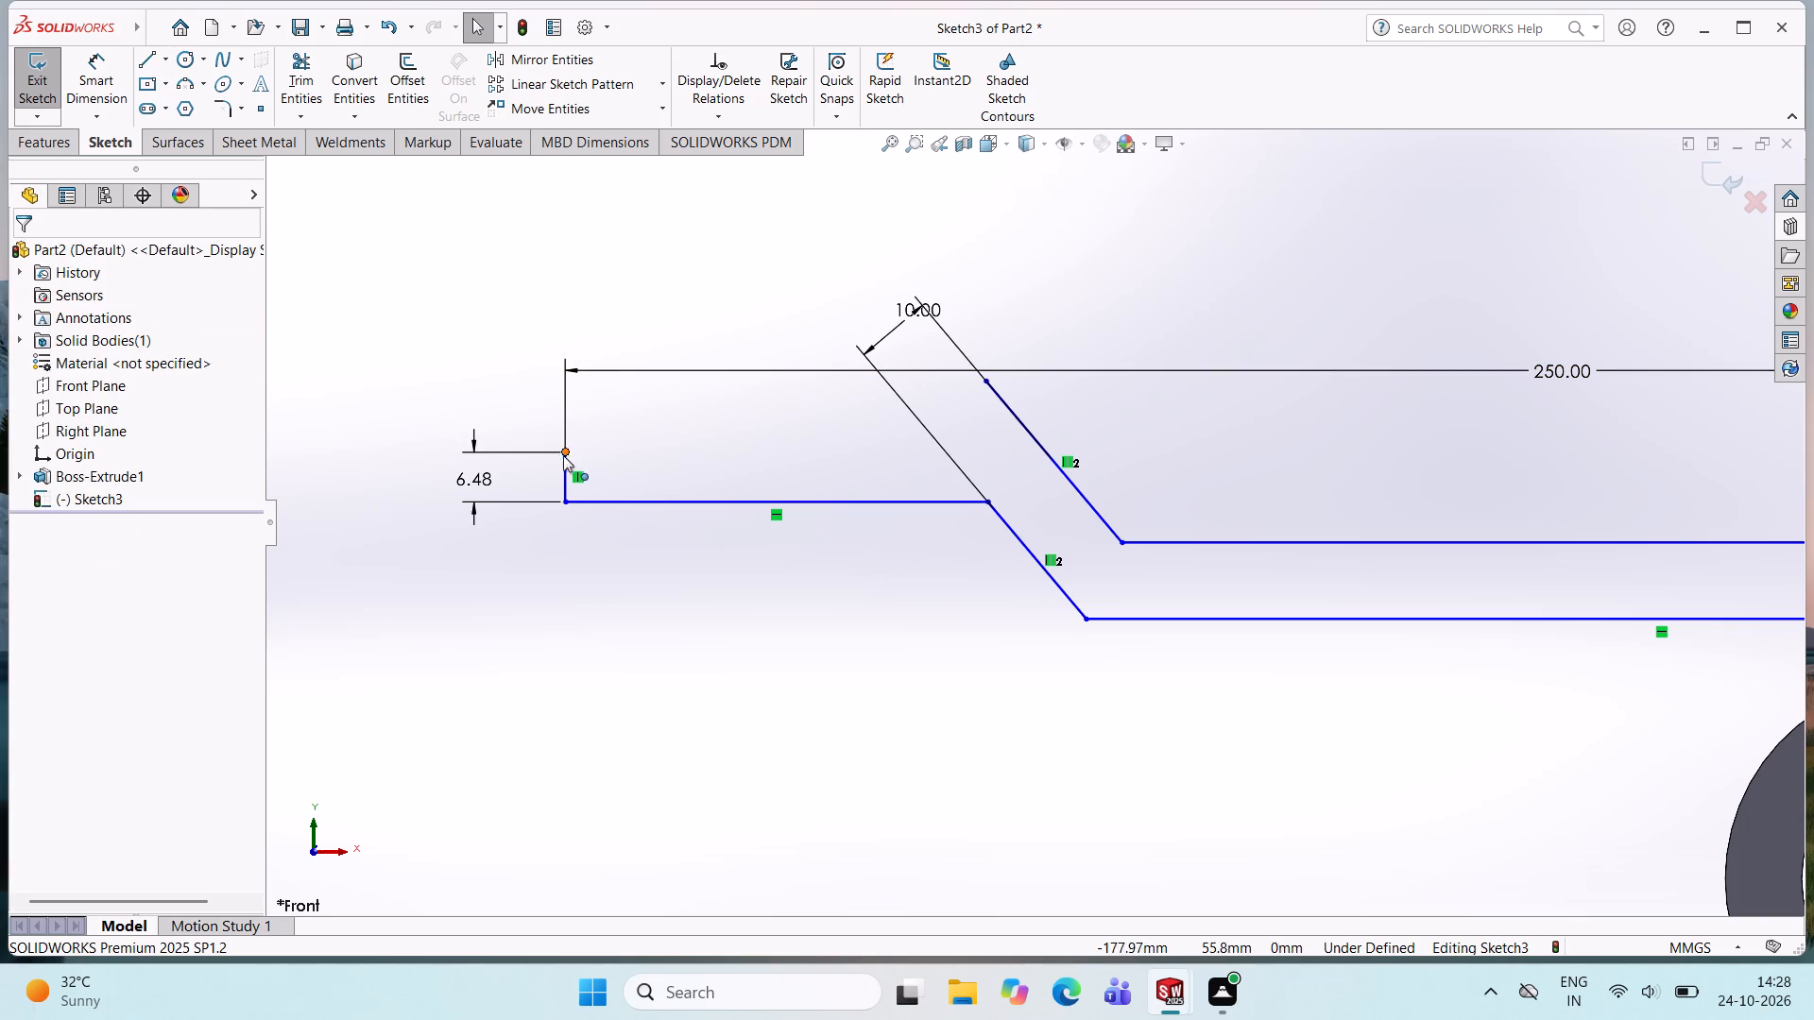
Reposition the left vertical end line so its upper endpoint sits at about X -176.5, Y 57.0 mm.
{"action": "left_click", "coordinate": [563, 465]}
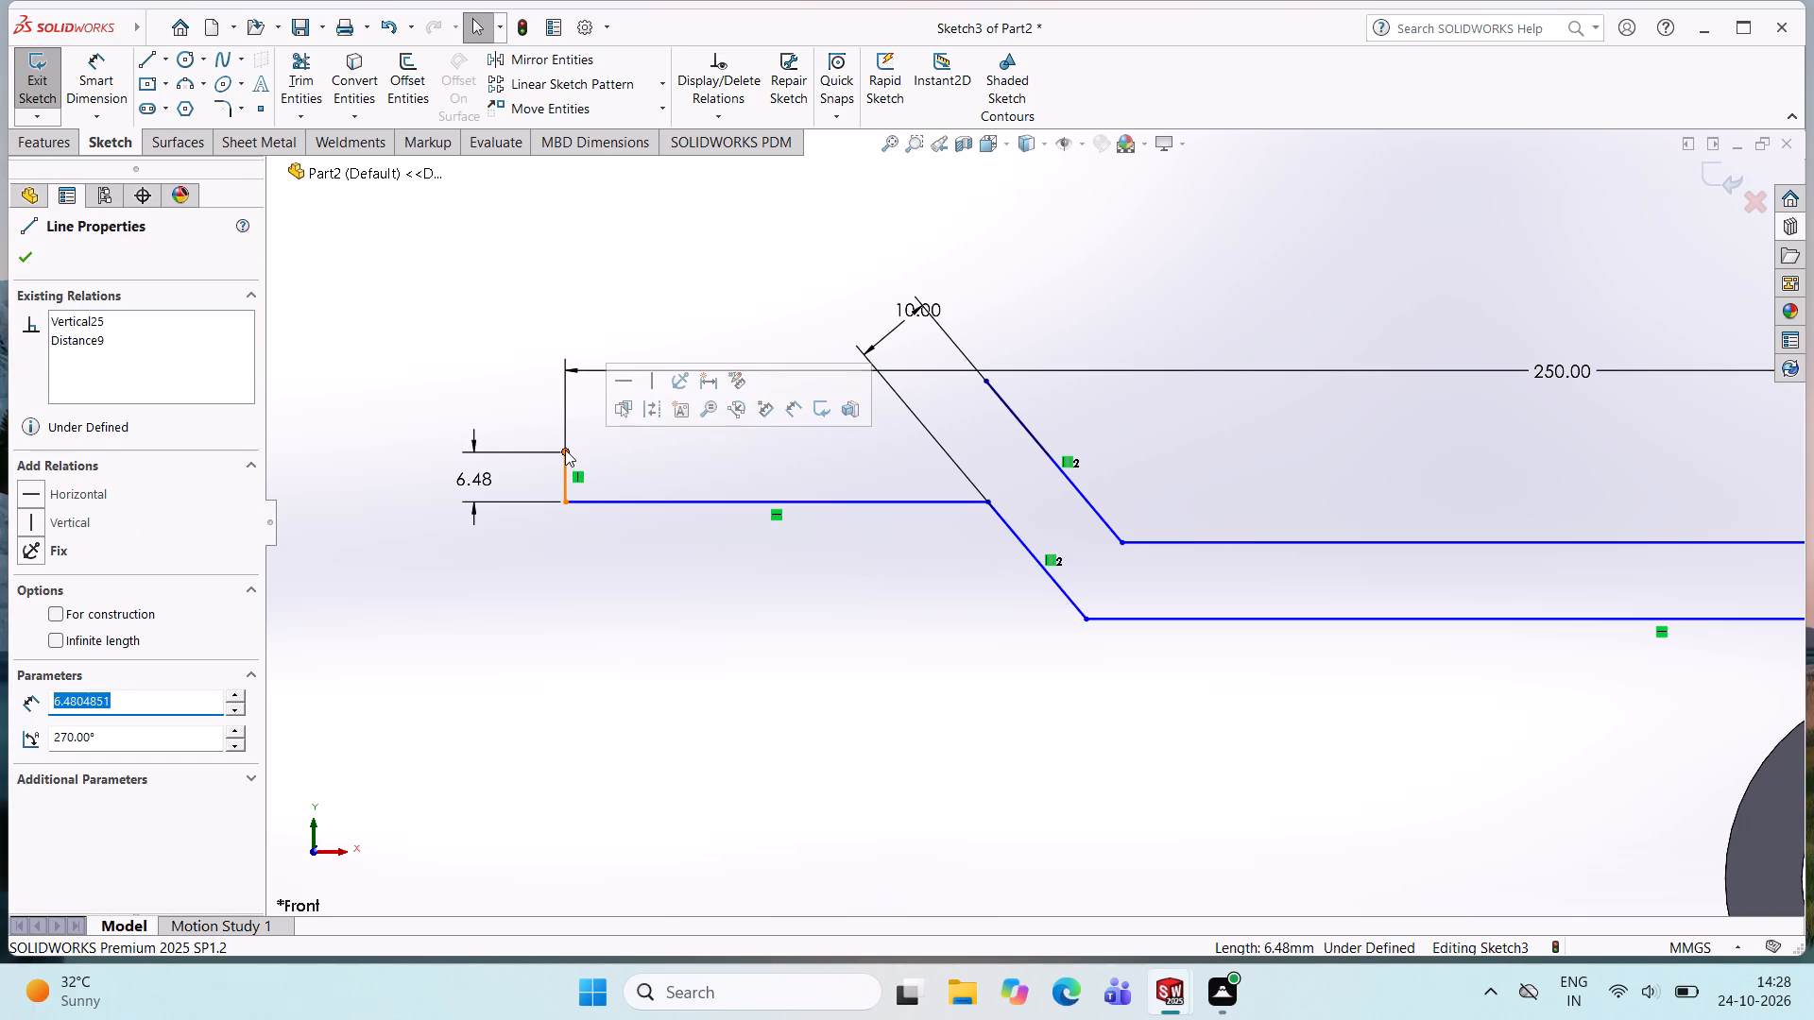
{"action": "left_click_drag", "start_coordinate": [565, 450], "coordinate": [562, 375]}
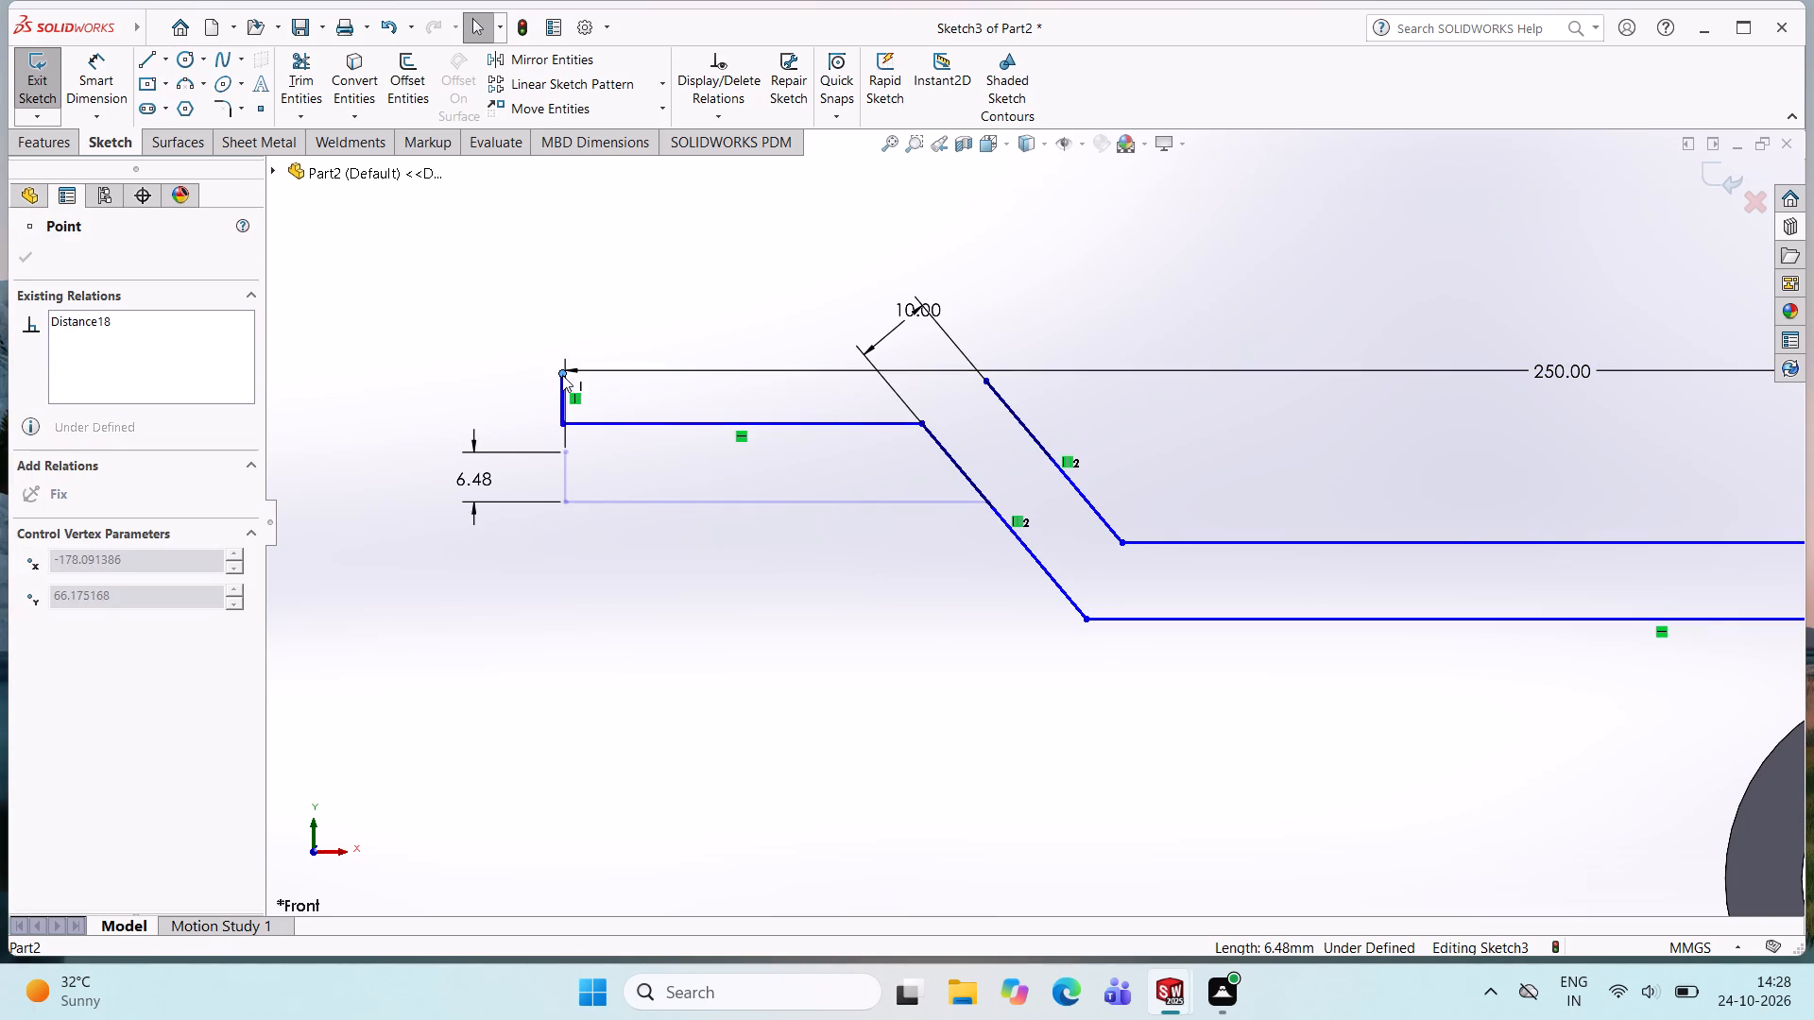
{"action": "left_click_drag", "start_coordinate": [562, 375], "coordinate": [571, 447]}
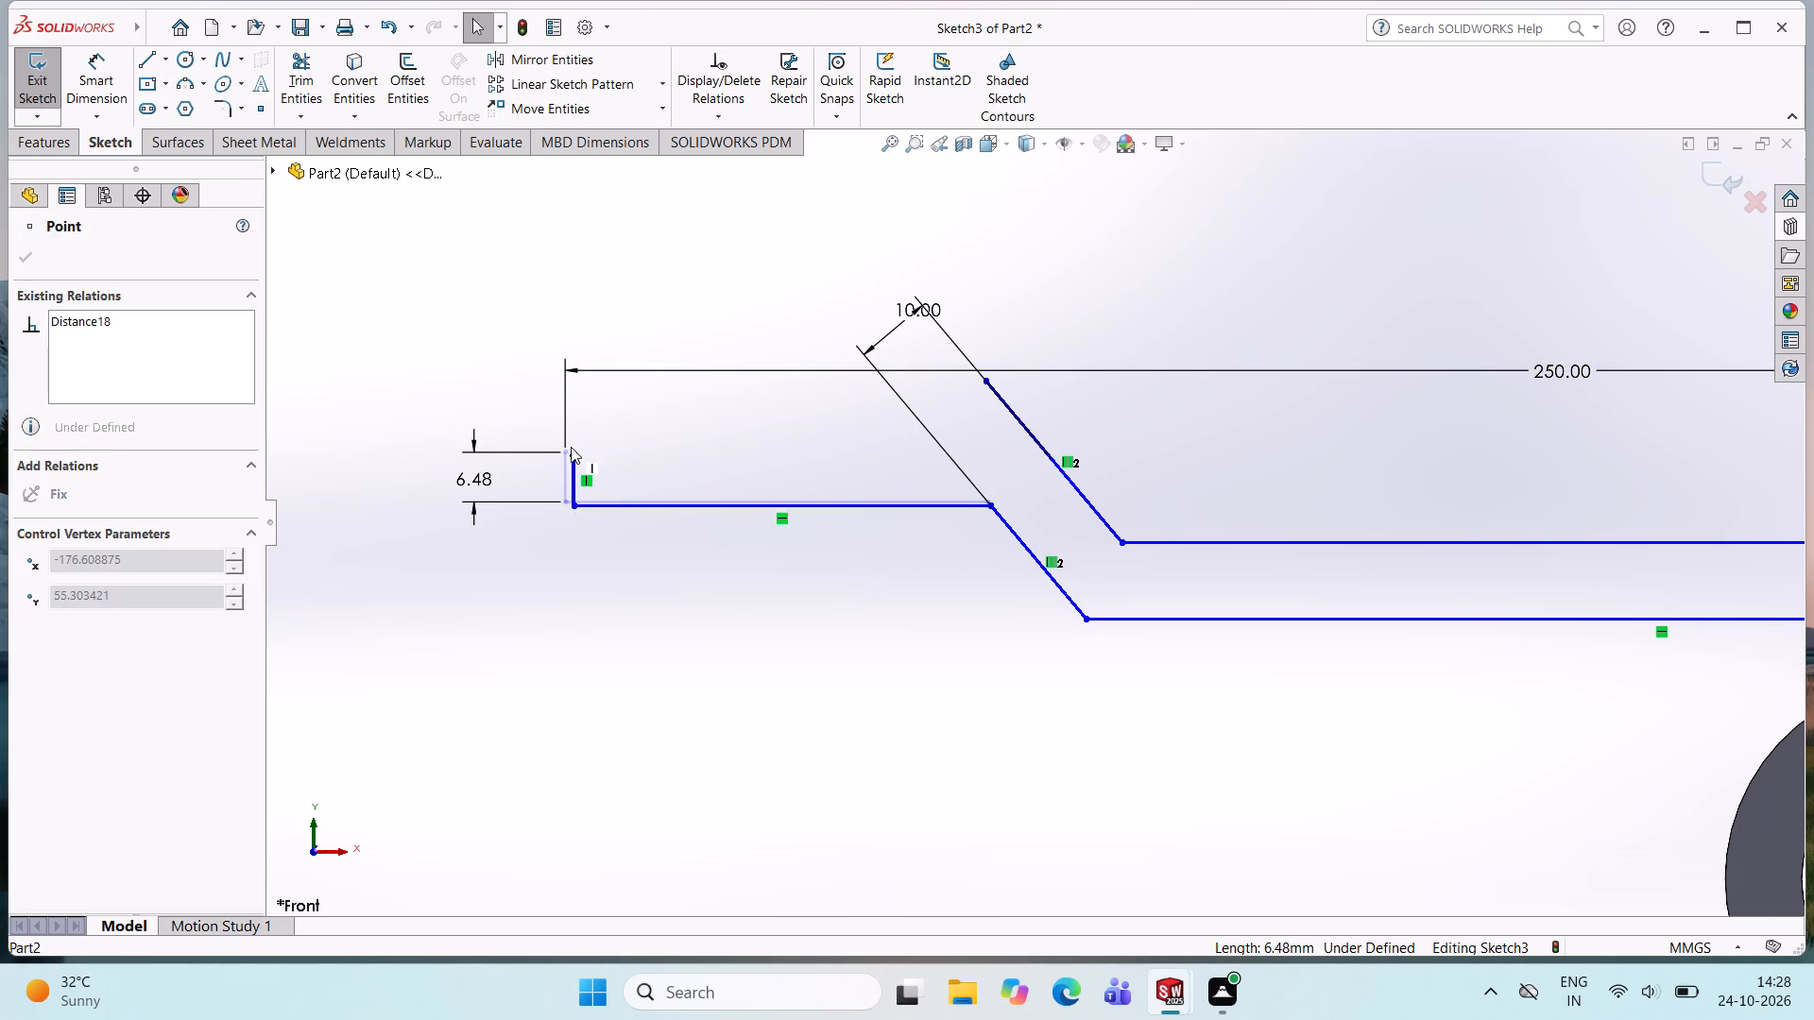
{"action": "left_click_drag", "start_coordinate": [571, 447], "coordinate": [574, 443]}
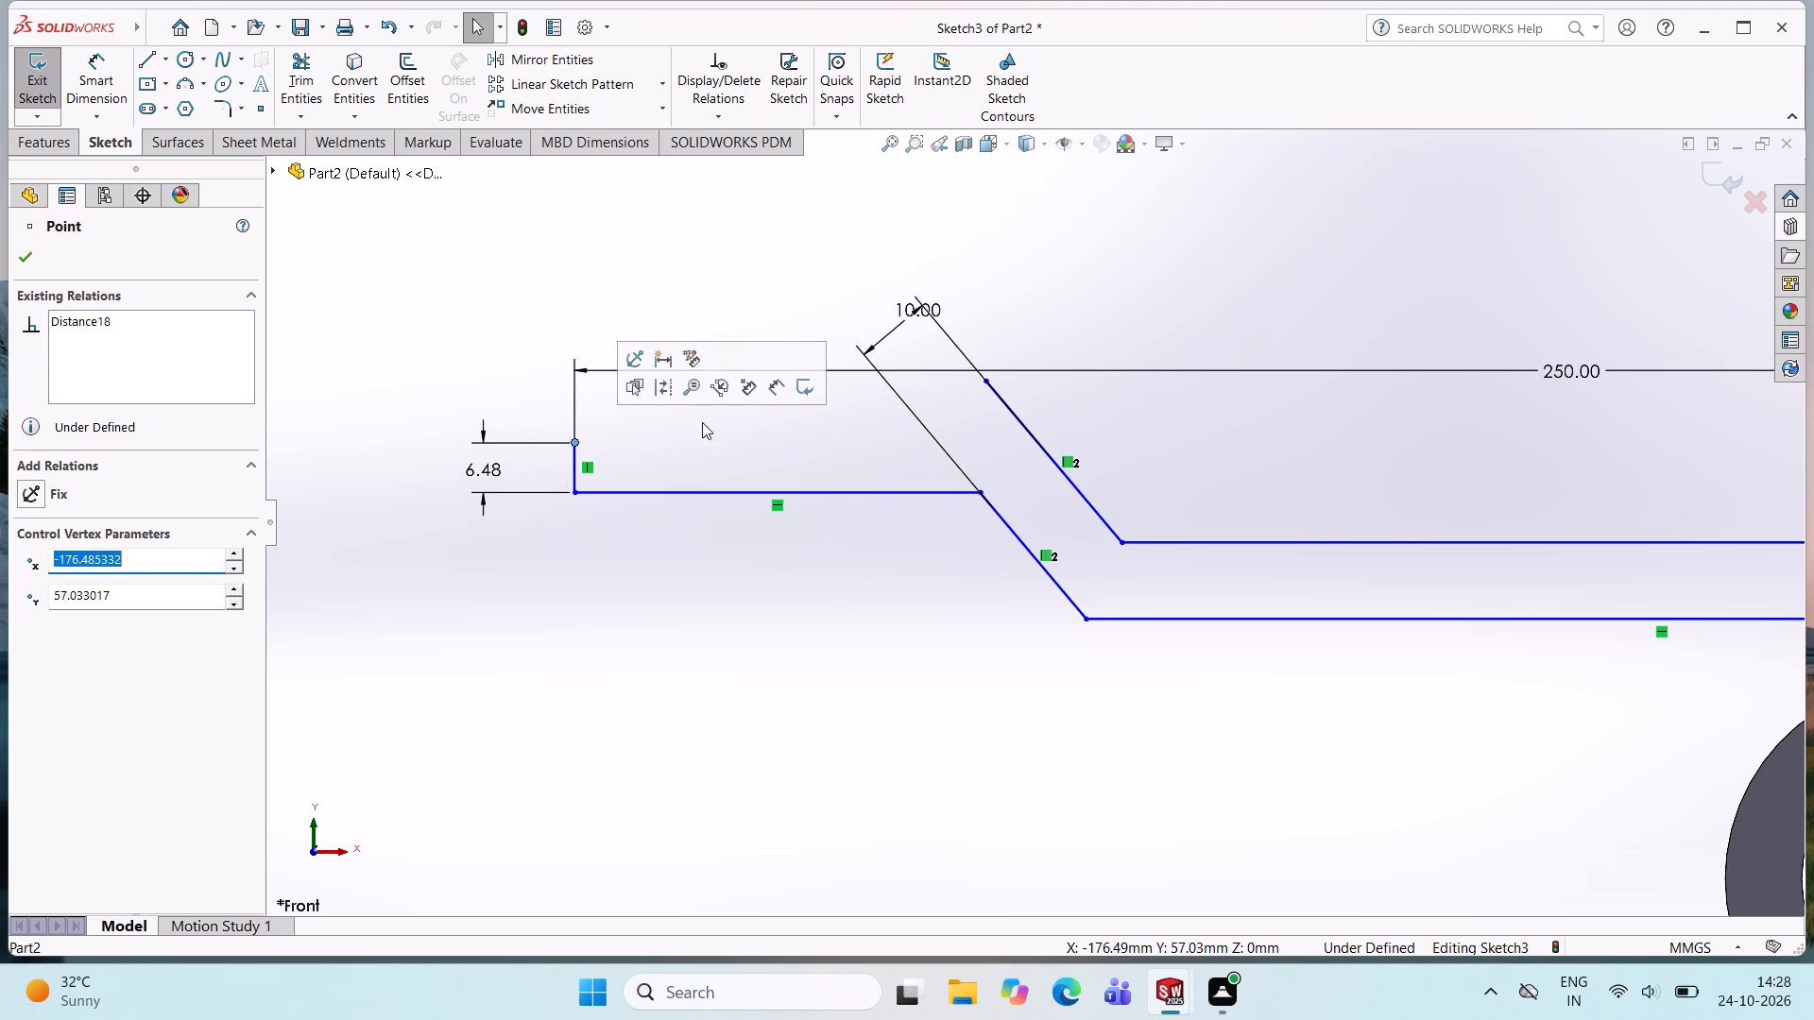
{"action": "key", "text": "Escape"}
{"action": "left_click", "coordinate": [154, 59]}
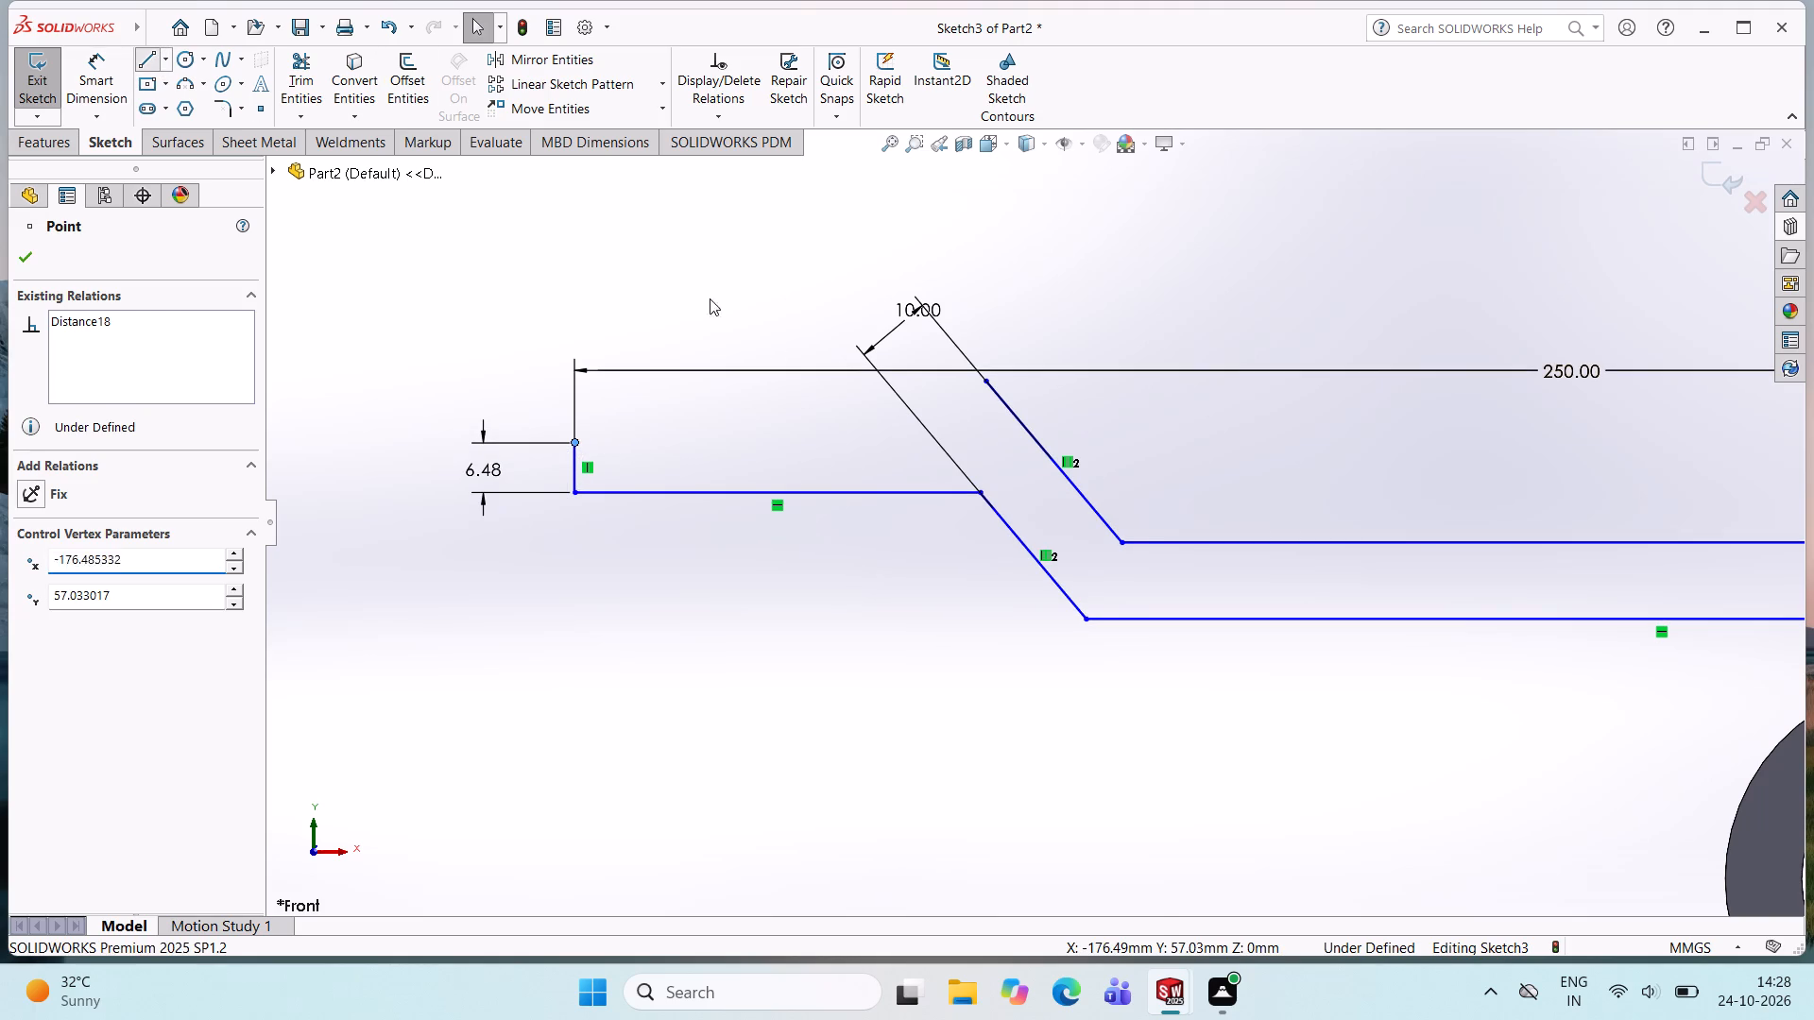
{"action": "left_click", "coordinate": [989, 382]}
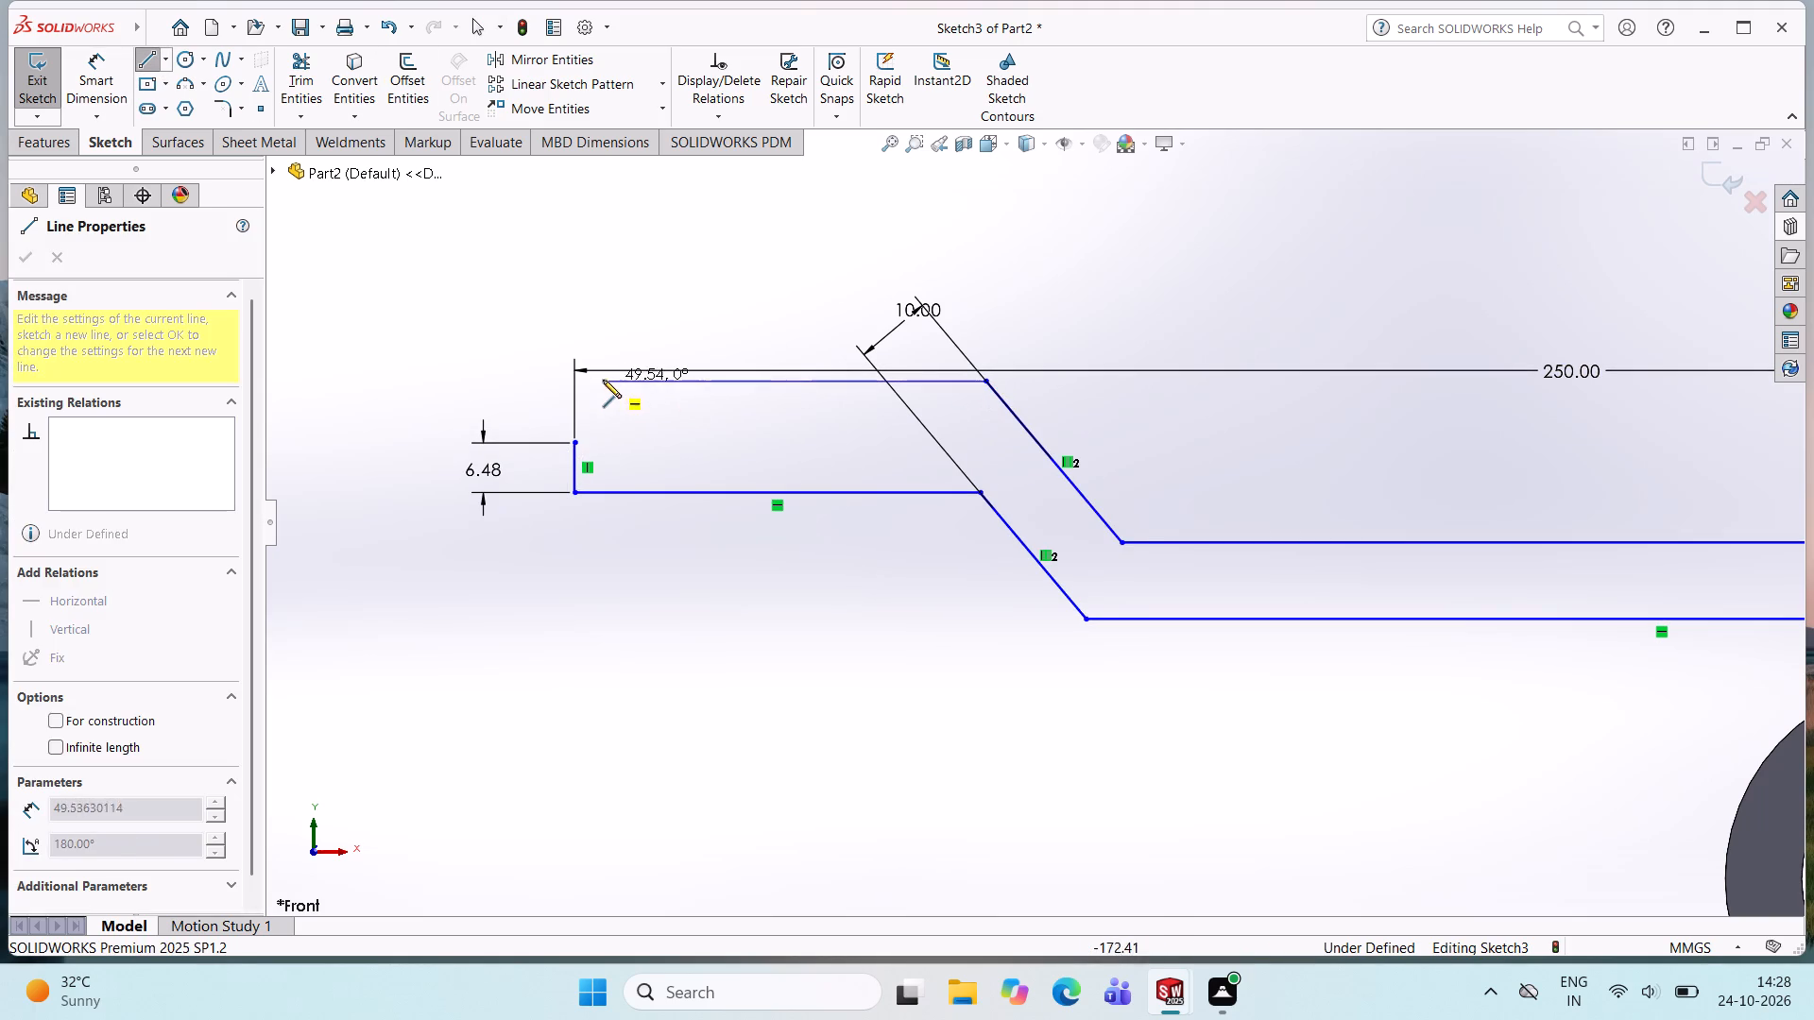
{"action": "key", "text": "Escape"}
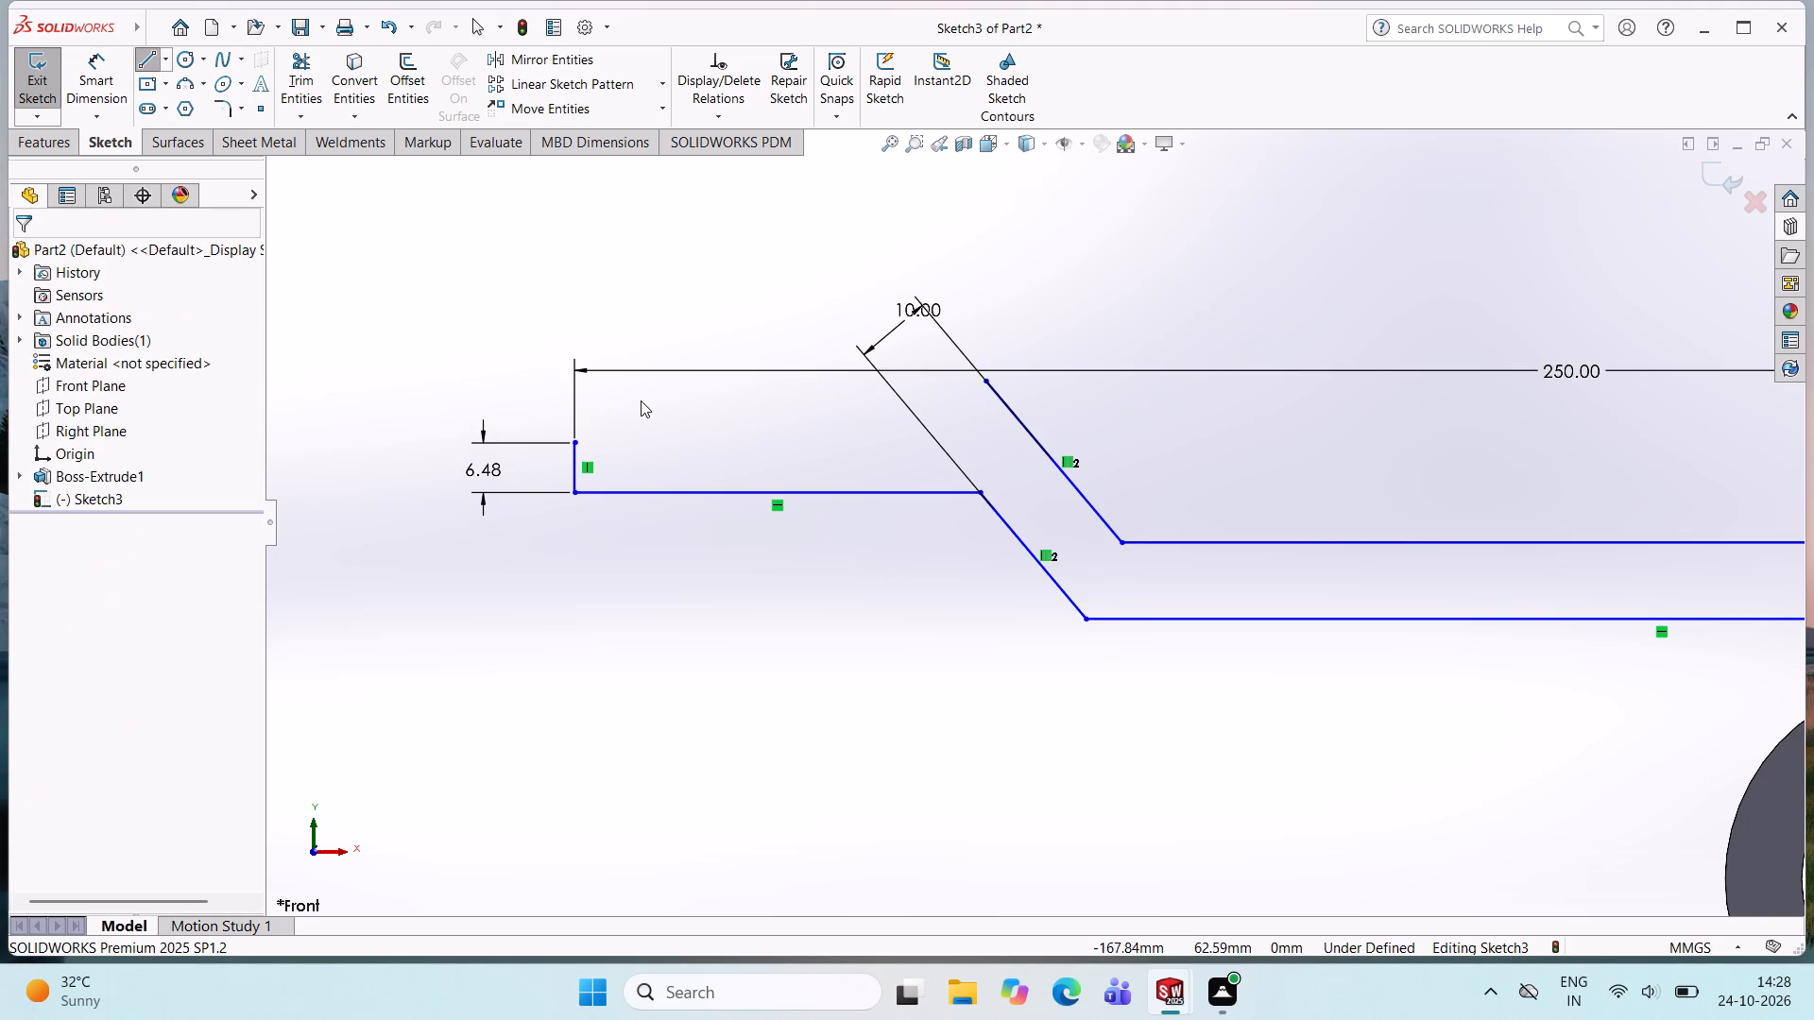
Move the 250 mm overall width dimension higher above the profile.
{"action": "scroll", "coordinate": [579, 403], "scroll_direction": "down", "scroll_amount": 2}
{"action": "scroll", "coordinate": [573, 419], "scroll_direction": "up", "scroll_amount": 7}
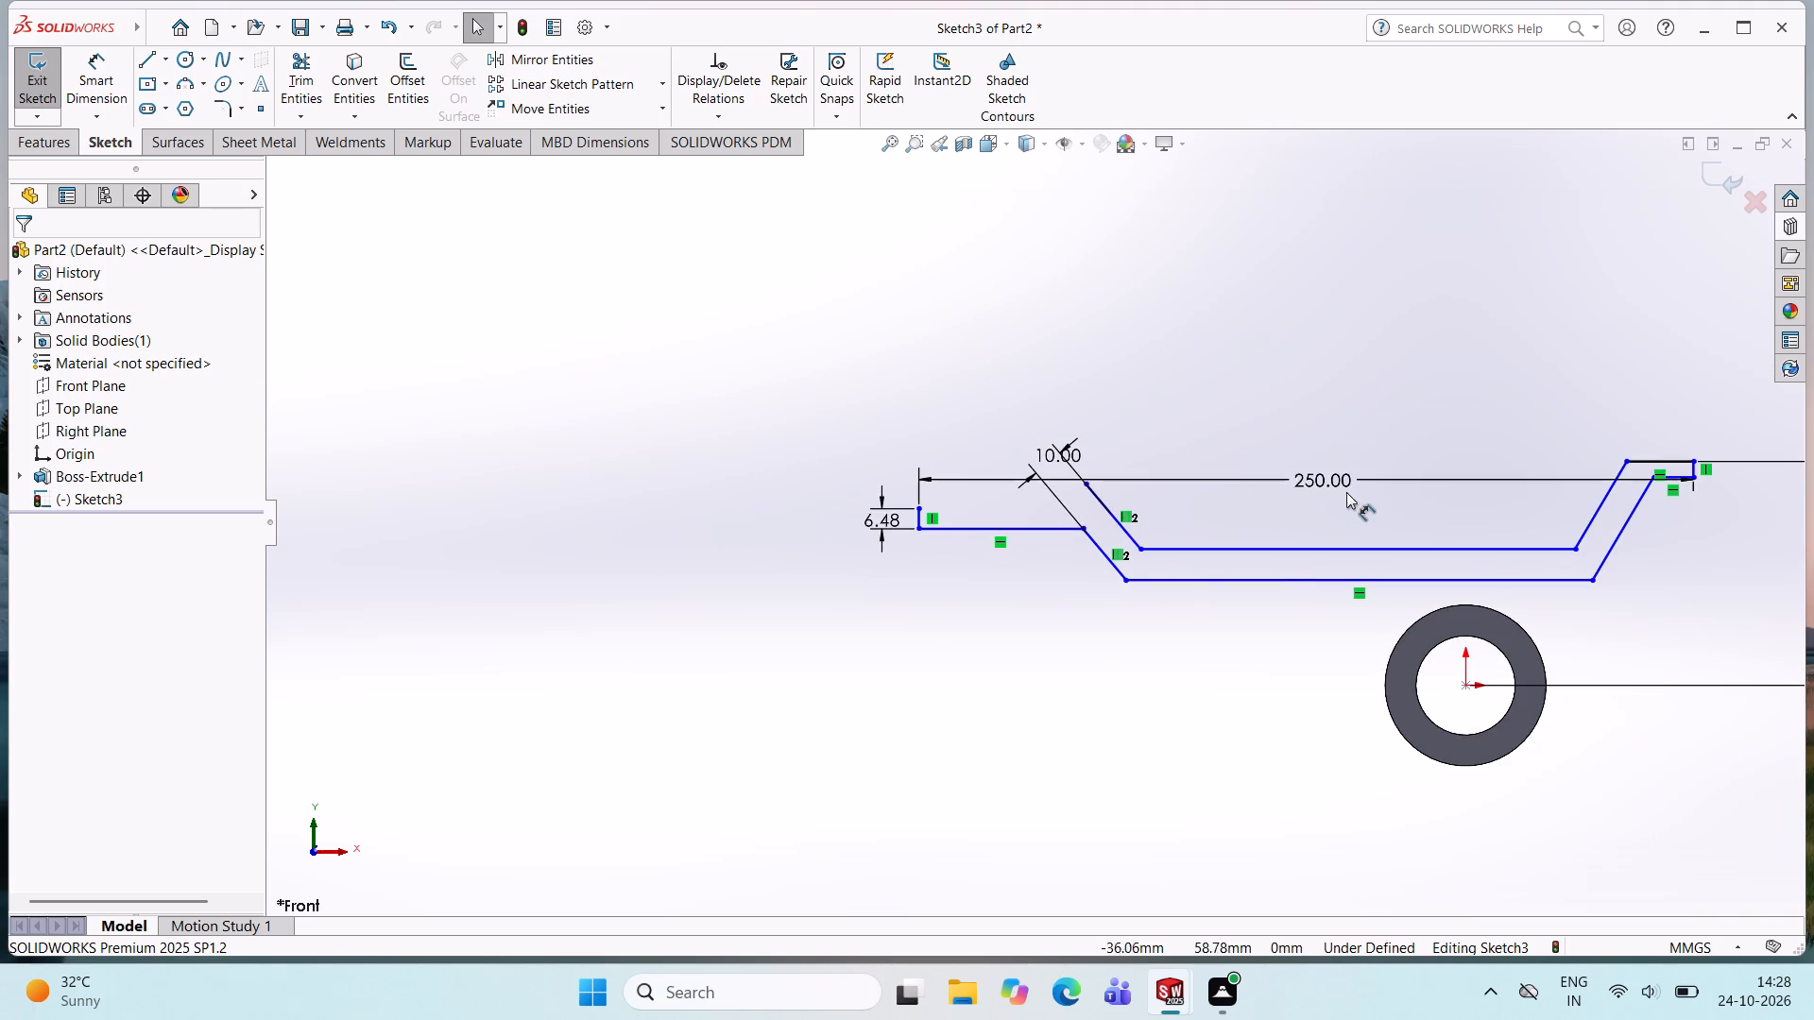
{"action": "left_click_drag", "start_coordinate": [1334, 473], "coordinate": [1335, 367]}
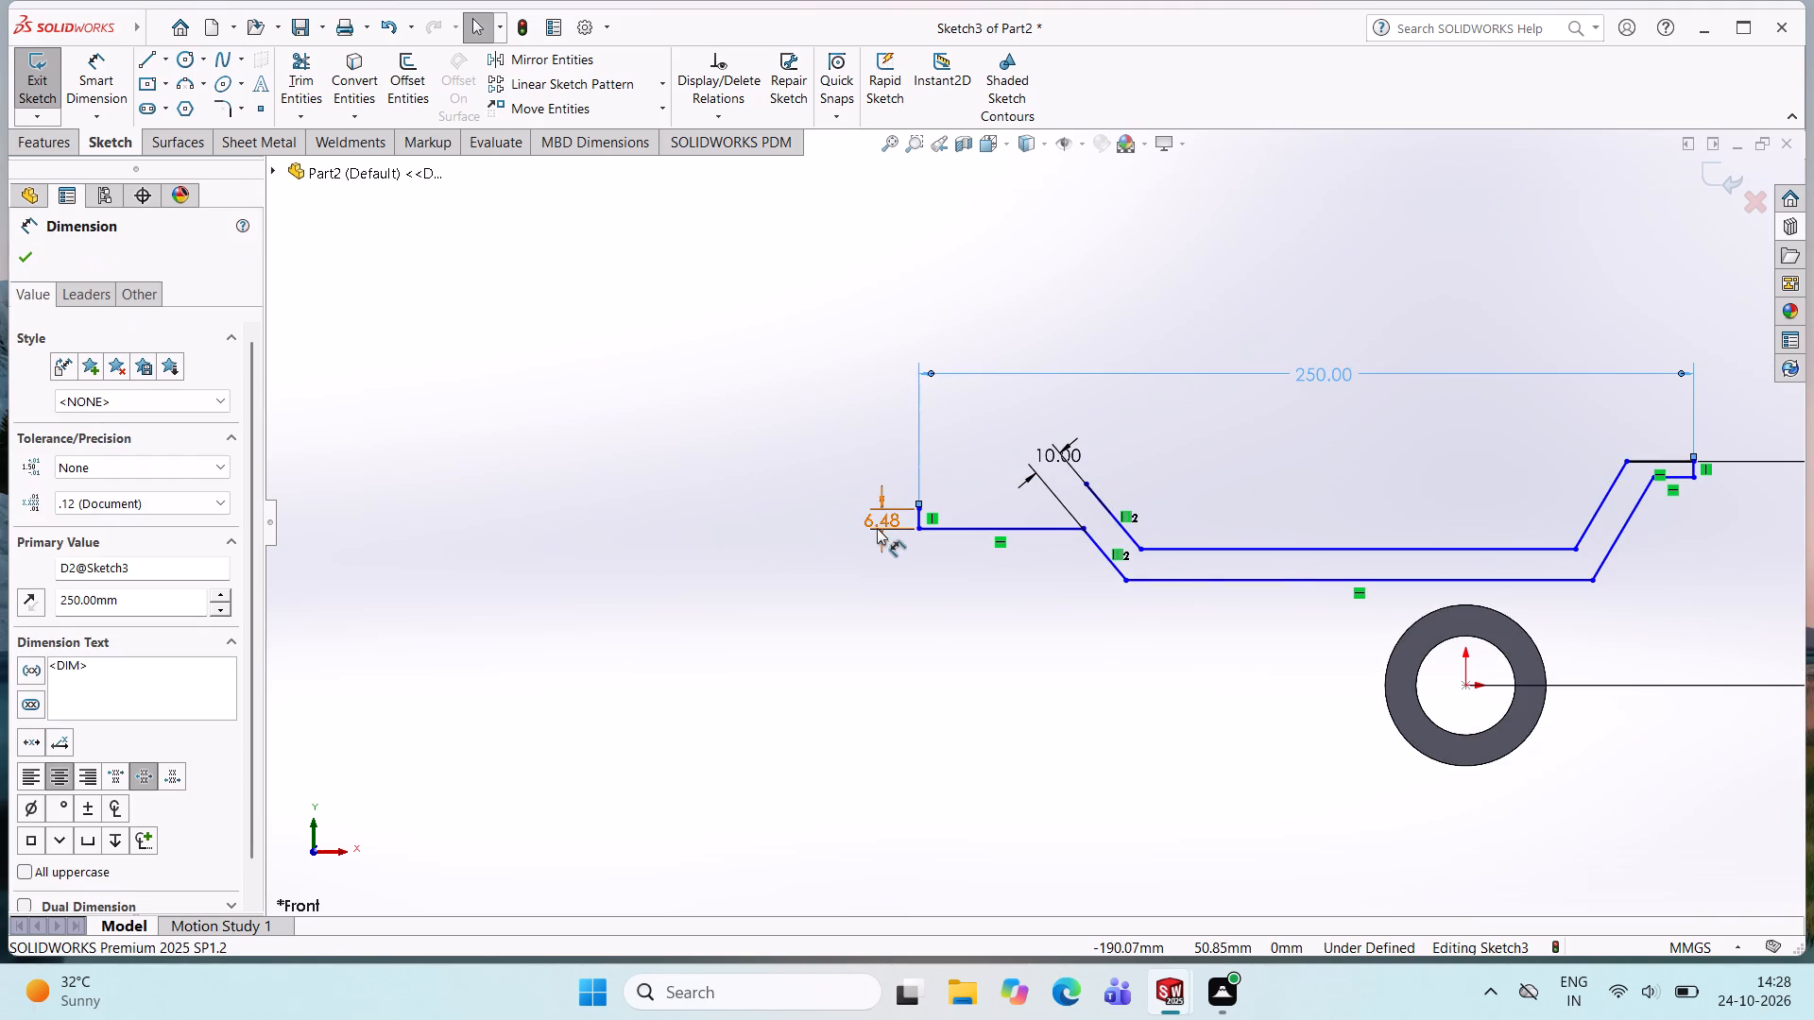
Delete the height dimension of the profile's left vertical end line.
{"action": "left_click", "coordinate": [877, 528]}
{"action": "key", "text": "Delete"}
Stretch the left end line's upper endpoint to about Y 65.1 mm, level with the open end of the sloped line.
{"action": "scroll", "coordinate": [921, 534], "scroll_direction": "down", "scroll_amount": 2}
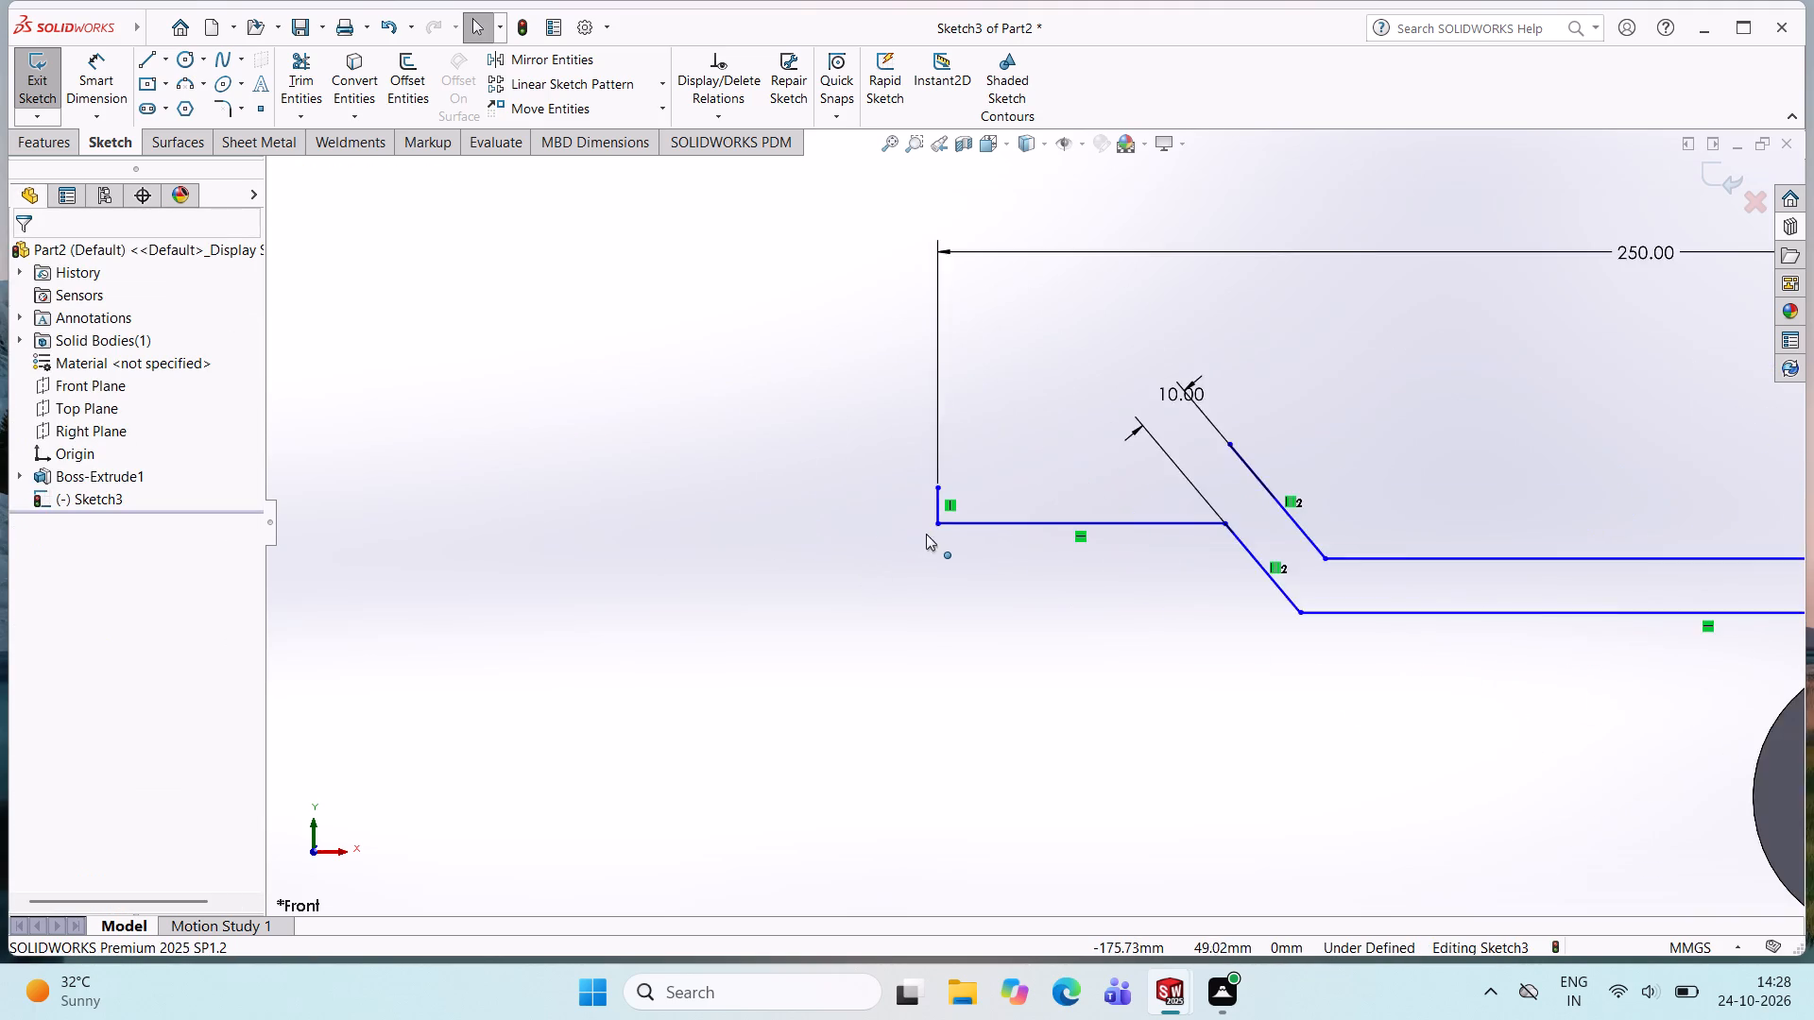
{"action": "scroll", "coordinate": [926, 534], "scroll_direction": "down", "scroll_amount": 4}
{"action": "left_click_drag", "start_coordinate": [945, 459], "coordinate": [946, 433]}
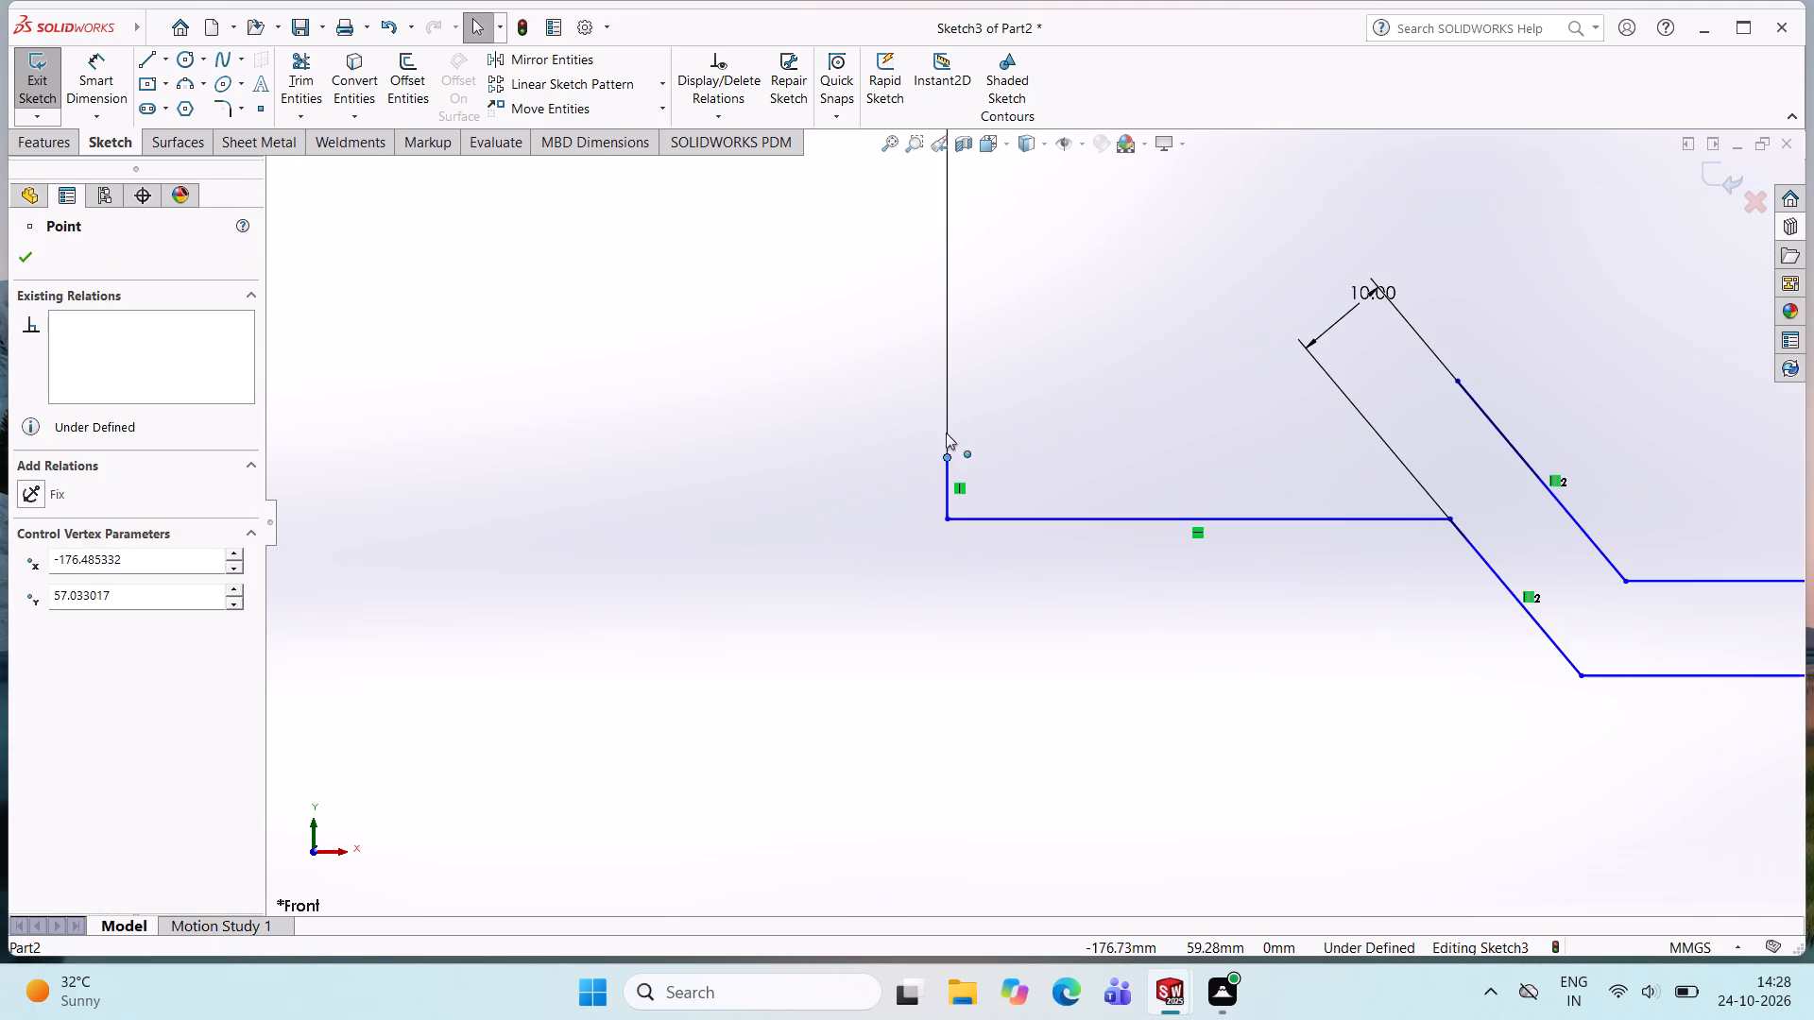
{"action": "left_click_drag", "start_coordinate": [946, 433], "coordinate": [951, 386]}
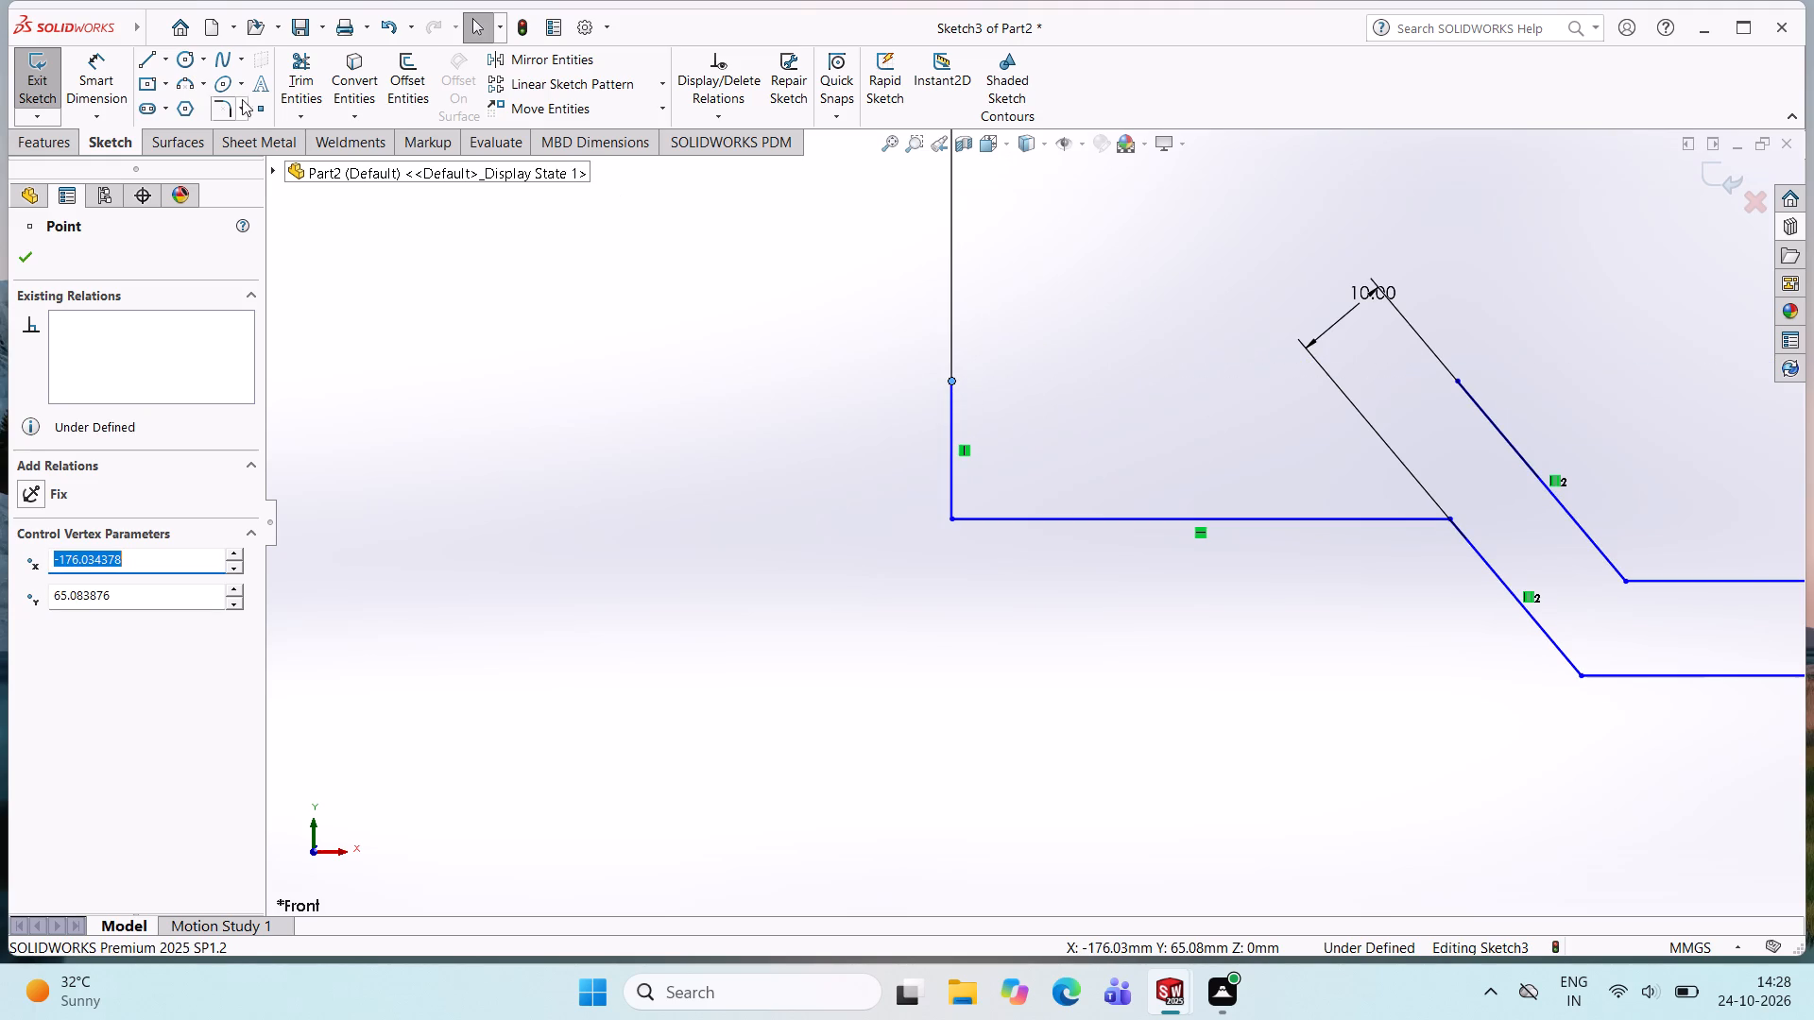
Draw a horizontal line from the left end line's upper endpoint to the sloped line's upper endpoint, closing the profile.
{"action": "left_click", "coordinate": [152, 59]}
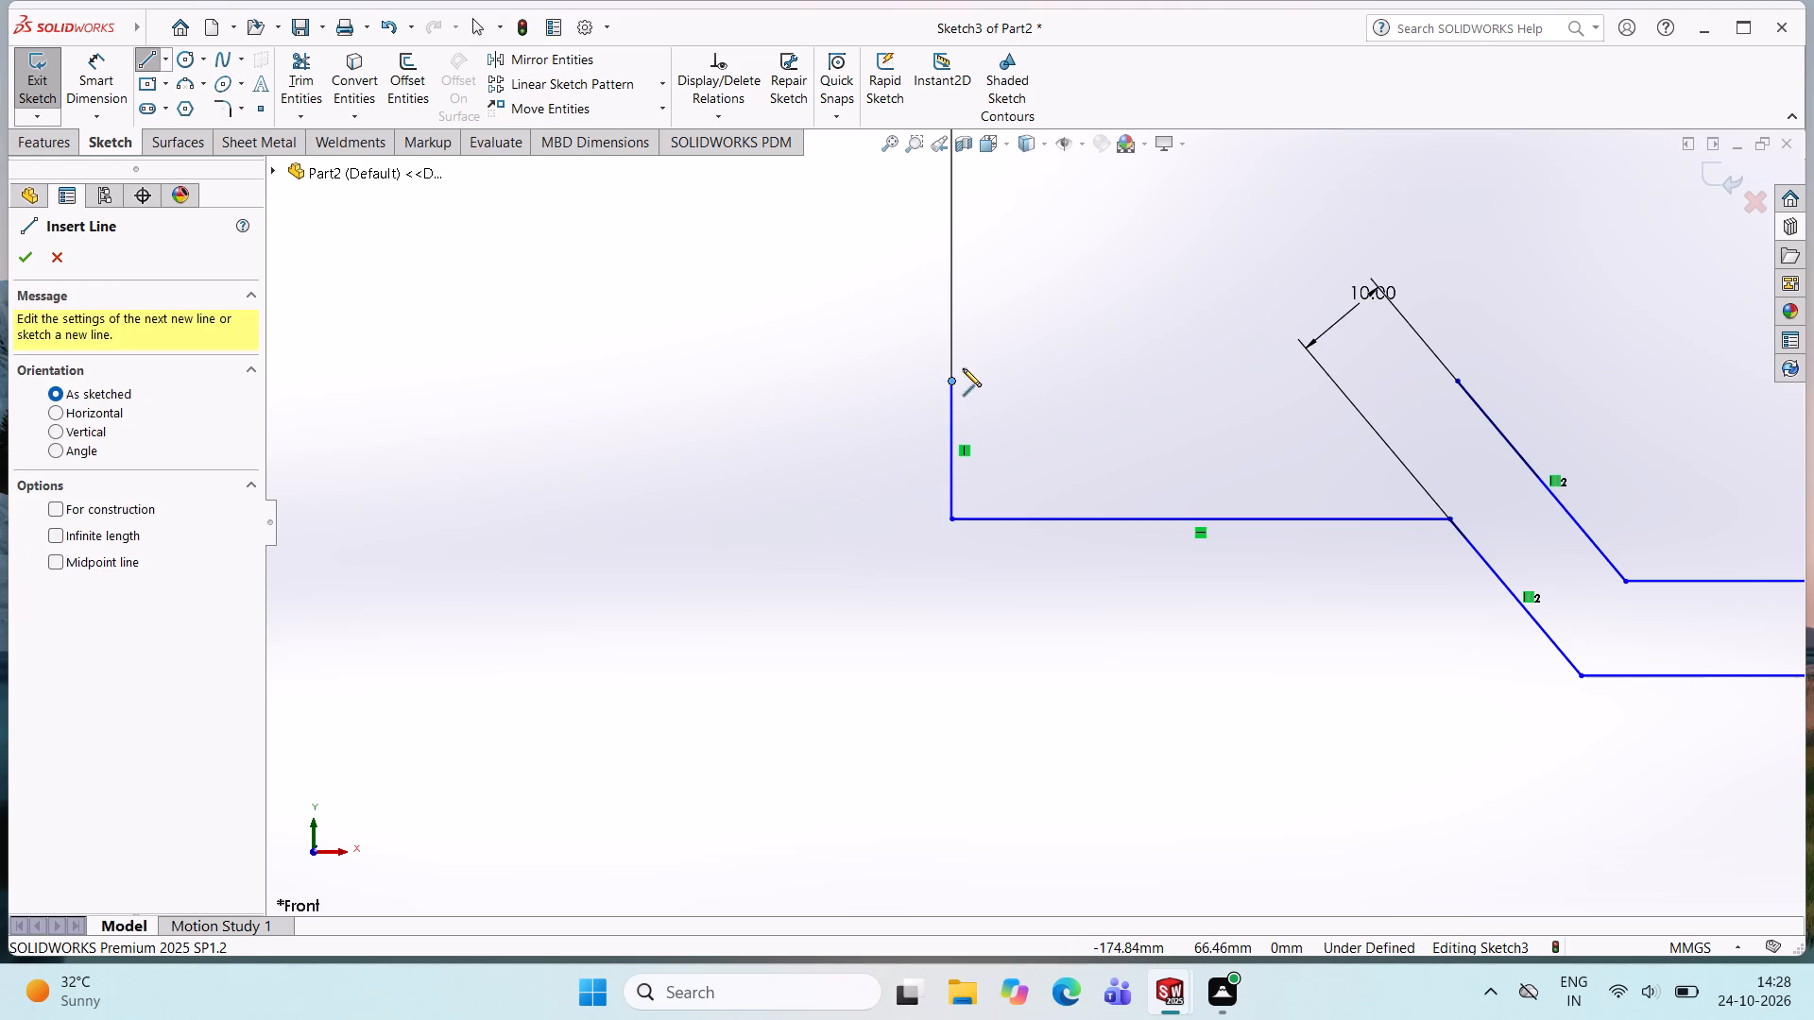
{"action": "left_click", "coordinate": [954, 381]}
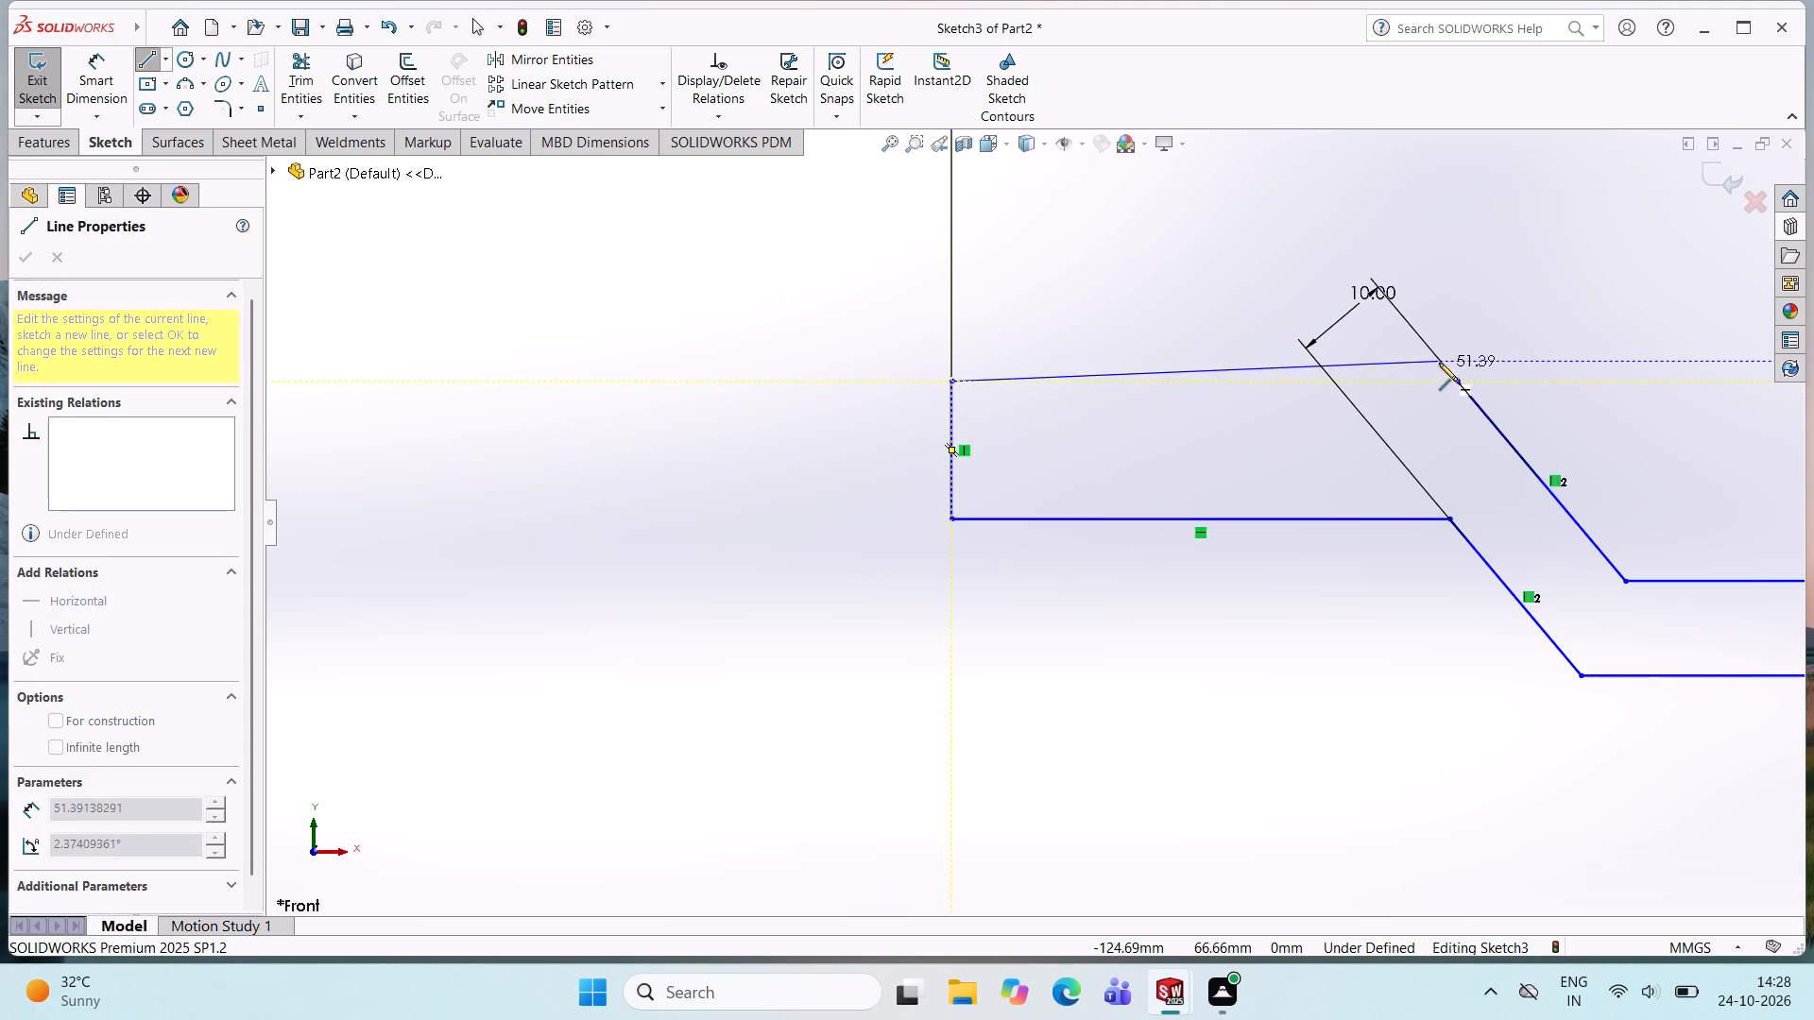
{"action": "left_click", "coordinate": [1456, 383]}
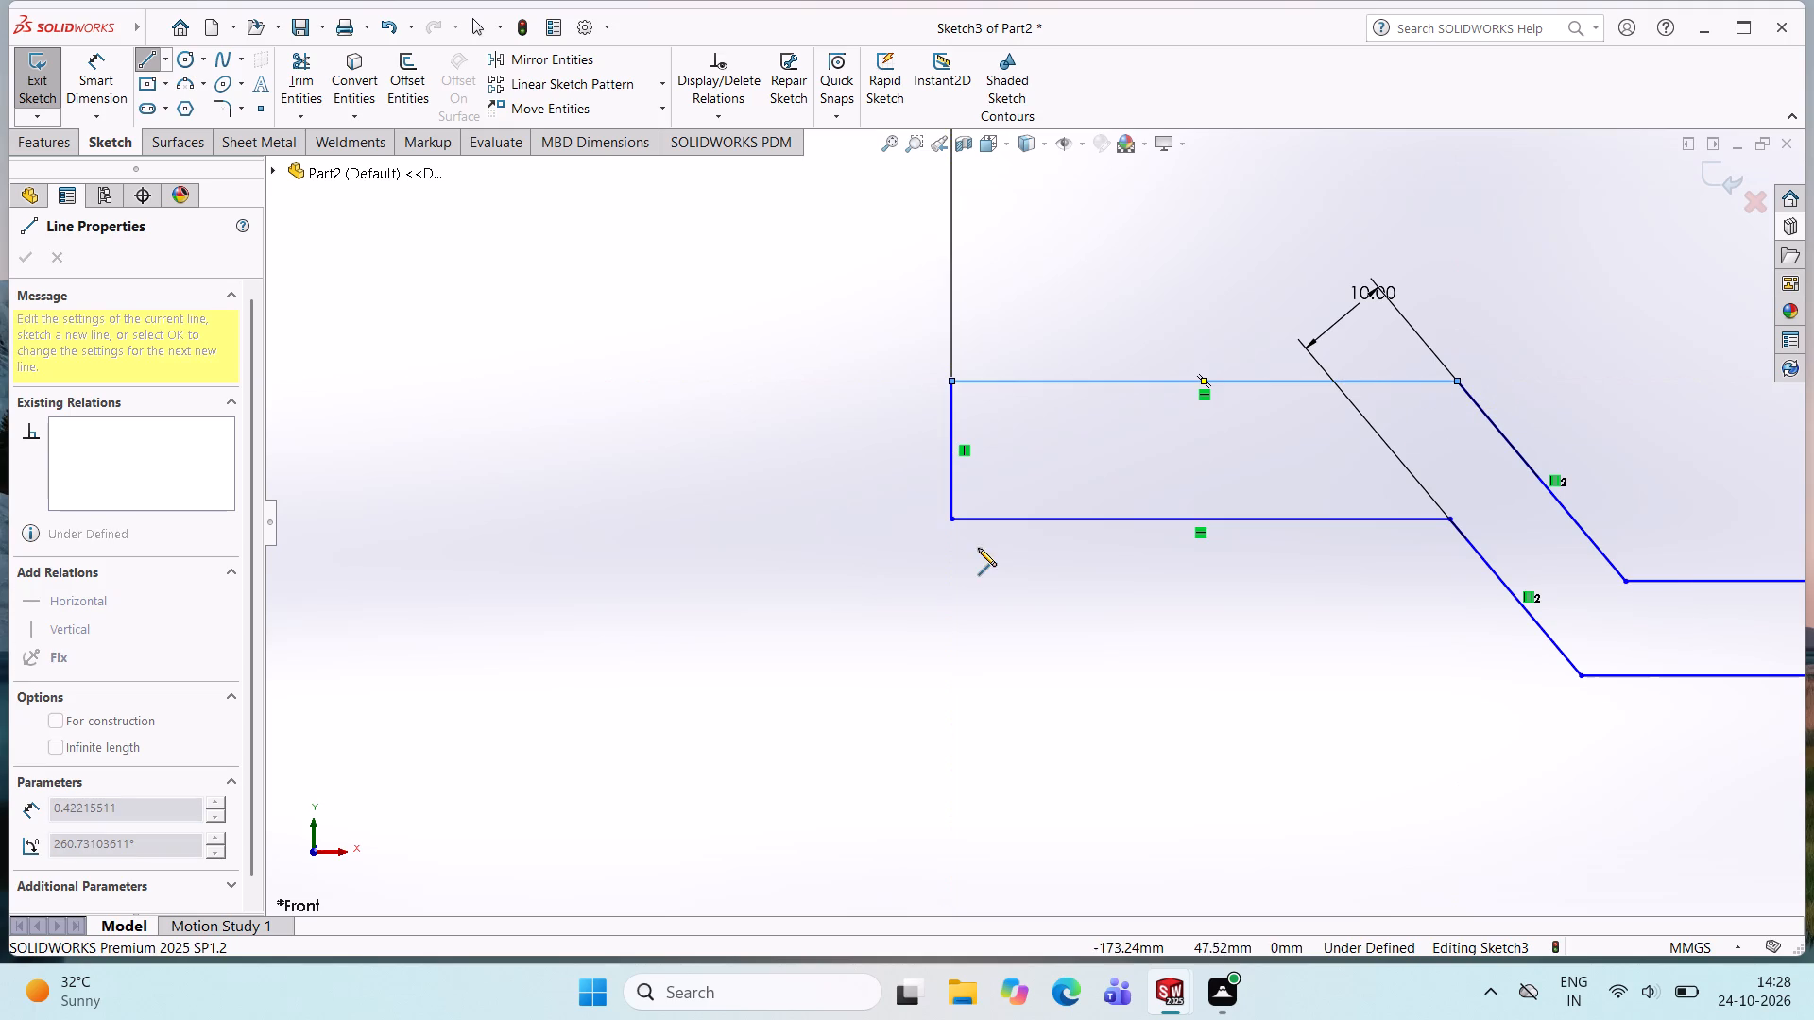
{"action": "key", "text": "Escape"}
{"action": "key", "text": "Escape"}
{"action": "key", "text": "Escape"}
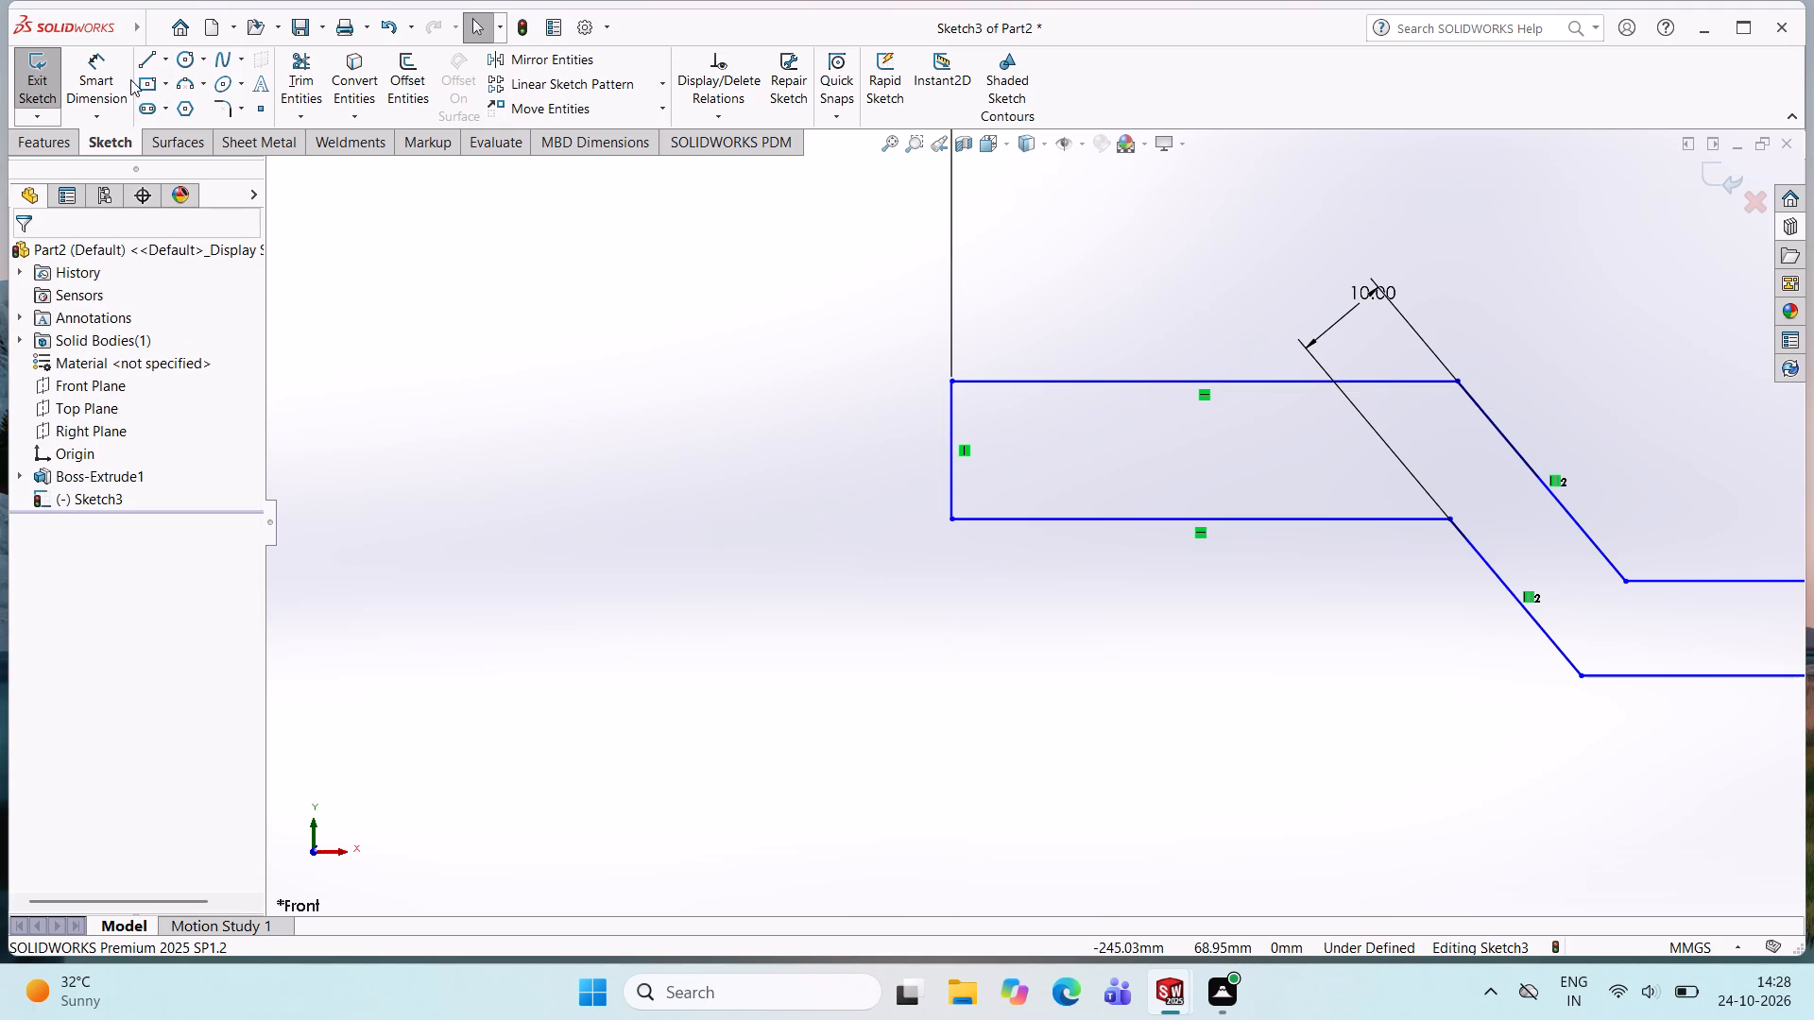
Dimension the profile's left vertical end line to 12 mm.
{"action": "left_click", "coordinate": [121, 69]}
{"action": "left_click", "coordinate": [947, 437]}
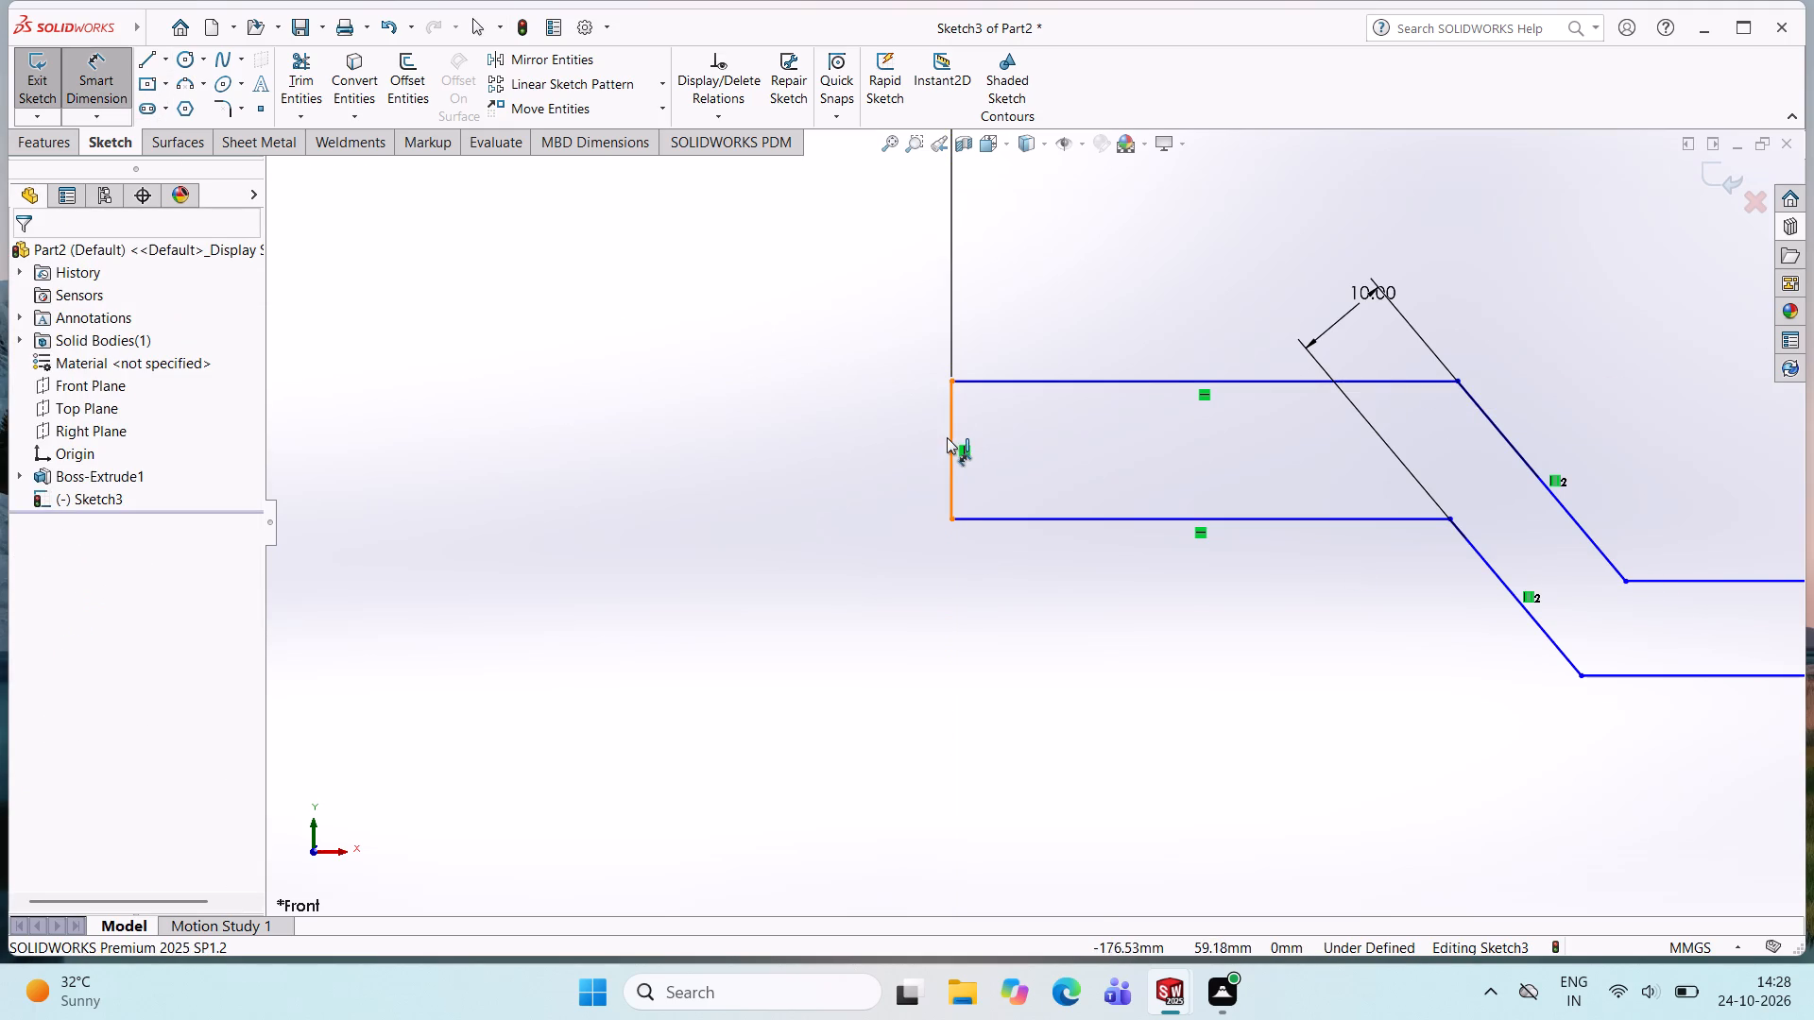
{"action": "left_click", "coordinate": [871, 455]}
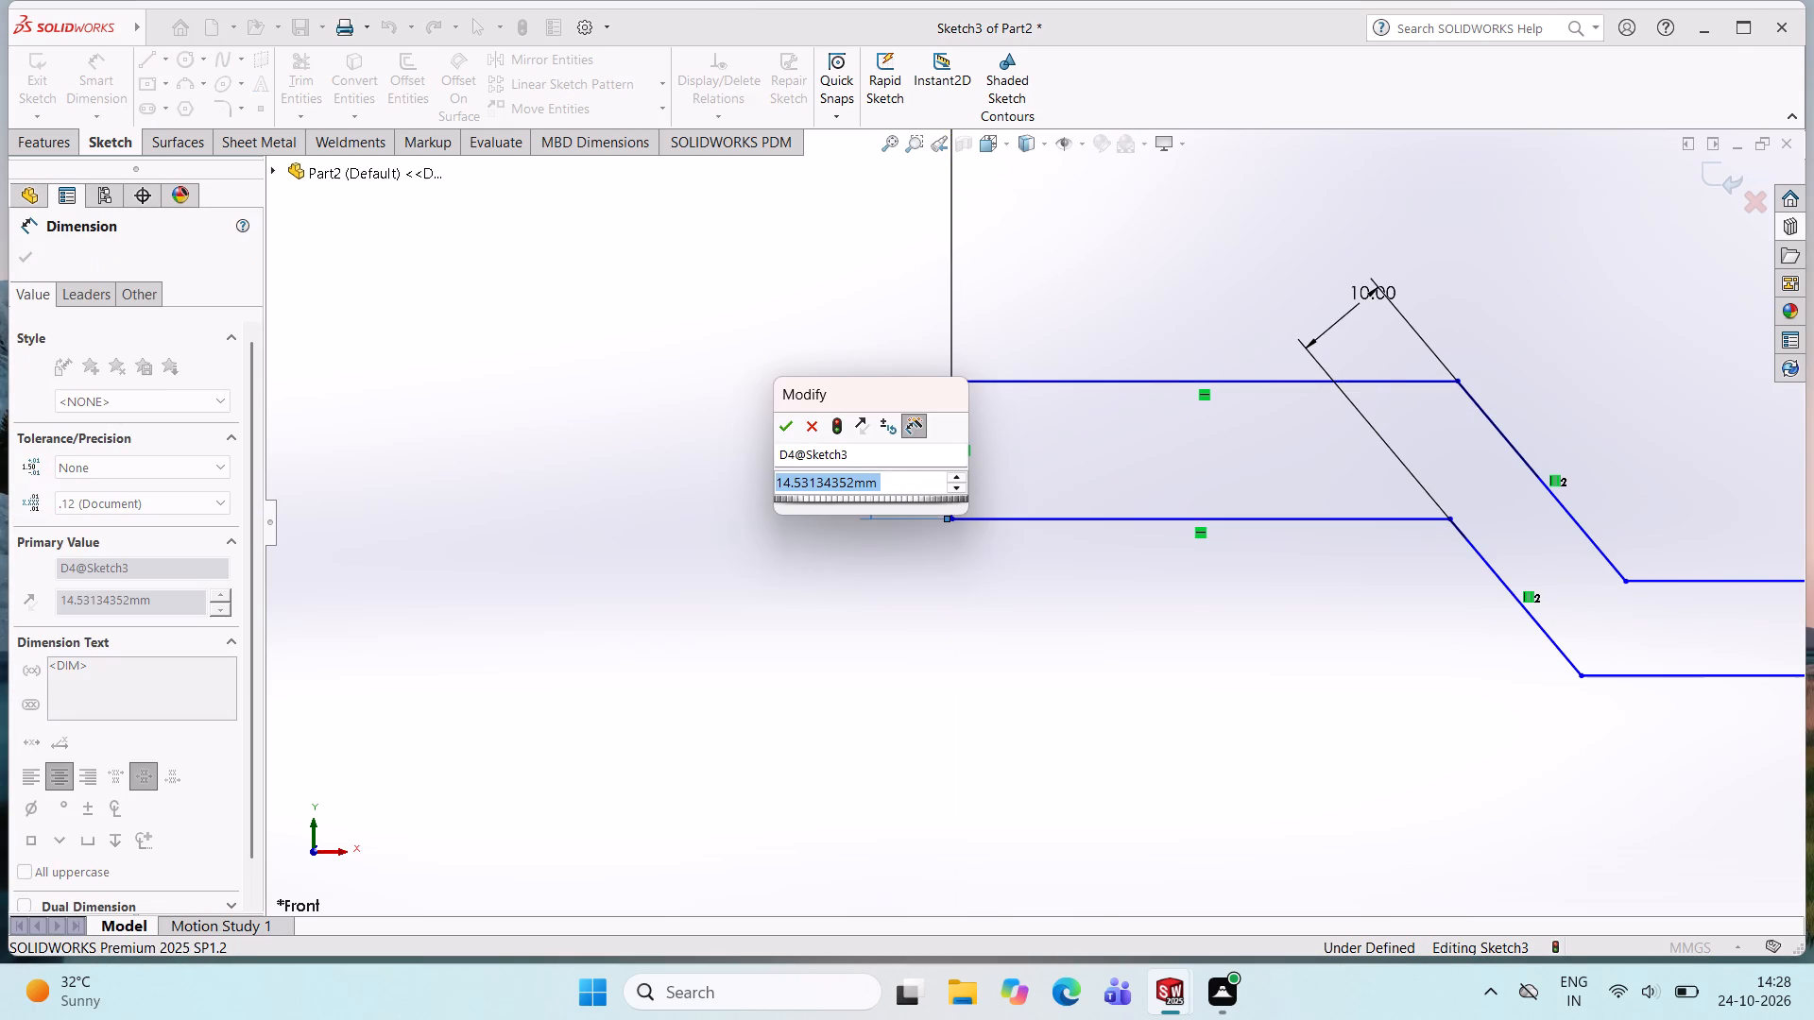
{"action": "type", "text": "12"}
{"action": "key", "text": "Return"}
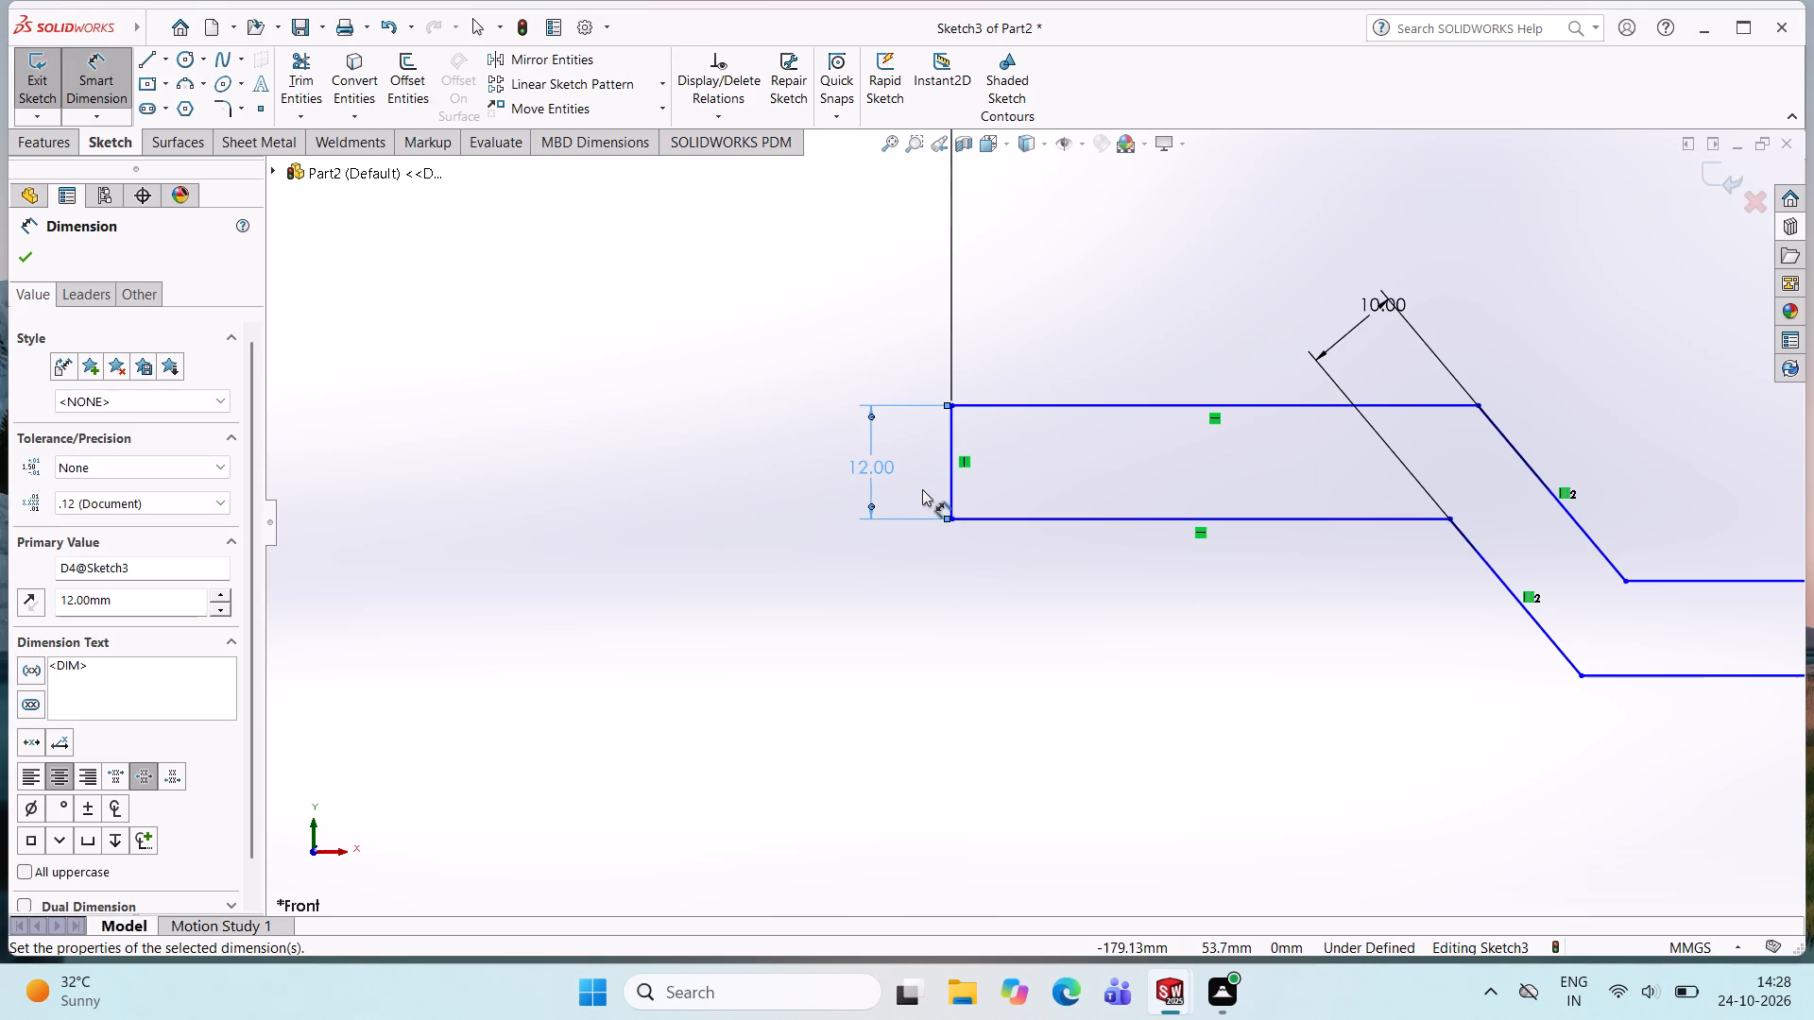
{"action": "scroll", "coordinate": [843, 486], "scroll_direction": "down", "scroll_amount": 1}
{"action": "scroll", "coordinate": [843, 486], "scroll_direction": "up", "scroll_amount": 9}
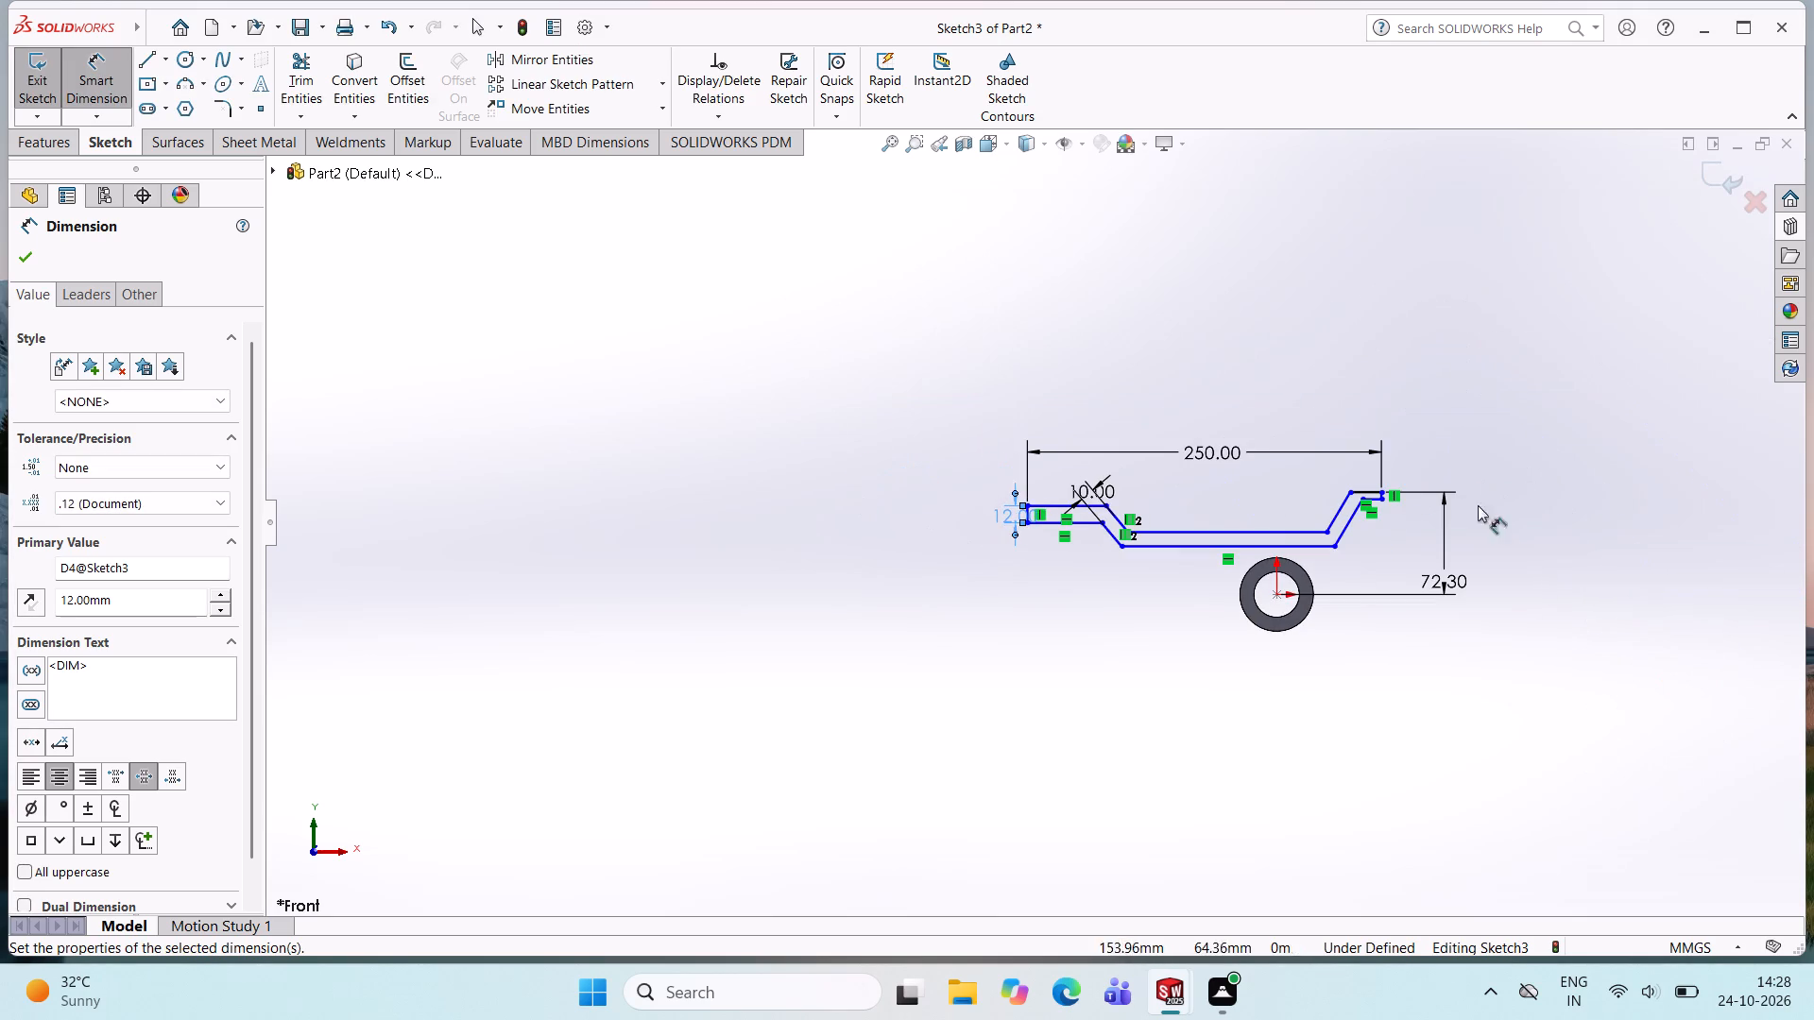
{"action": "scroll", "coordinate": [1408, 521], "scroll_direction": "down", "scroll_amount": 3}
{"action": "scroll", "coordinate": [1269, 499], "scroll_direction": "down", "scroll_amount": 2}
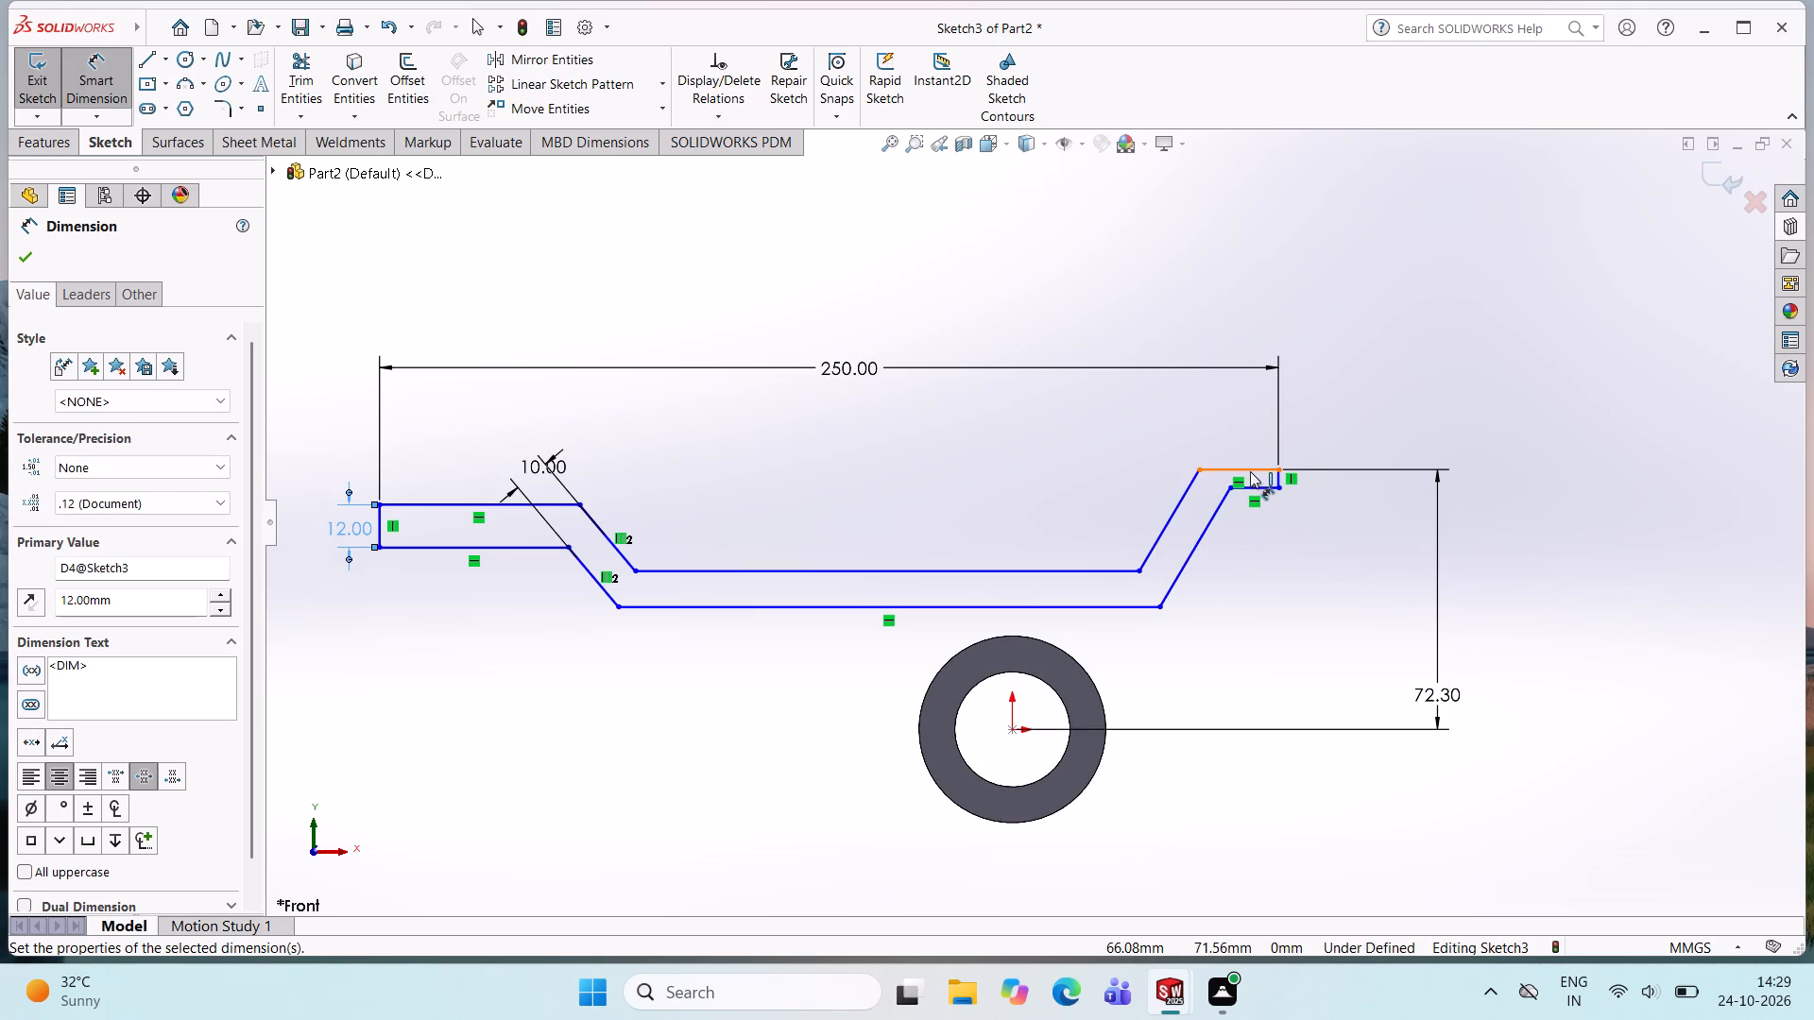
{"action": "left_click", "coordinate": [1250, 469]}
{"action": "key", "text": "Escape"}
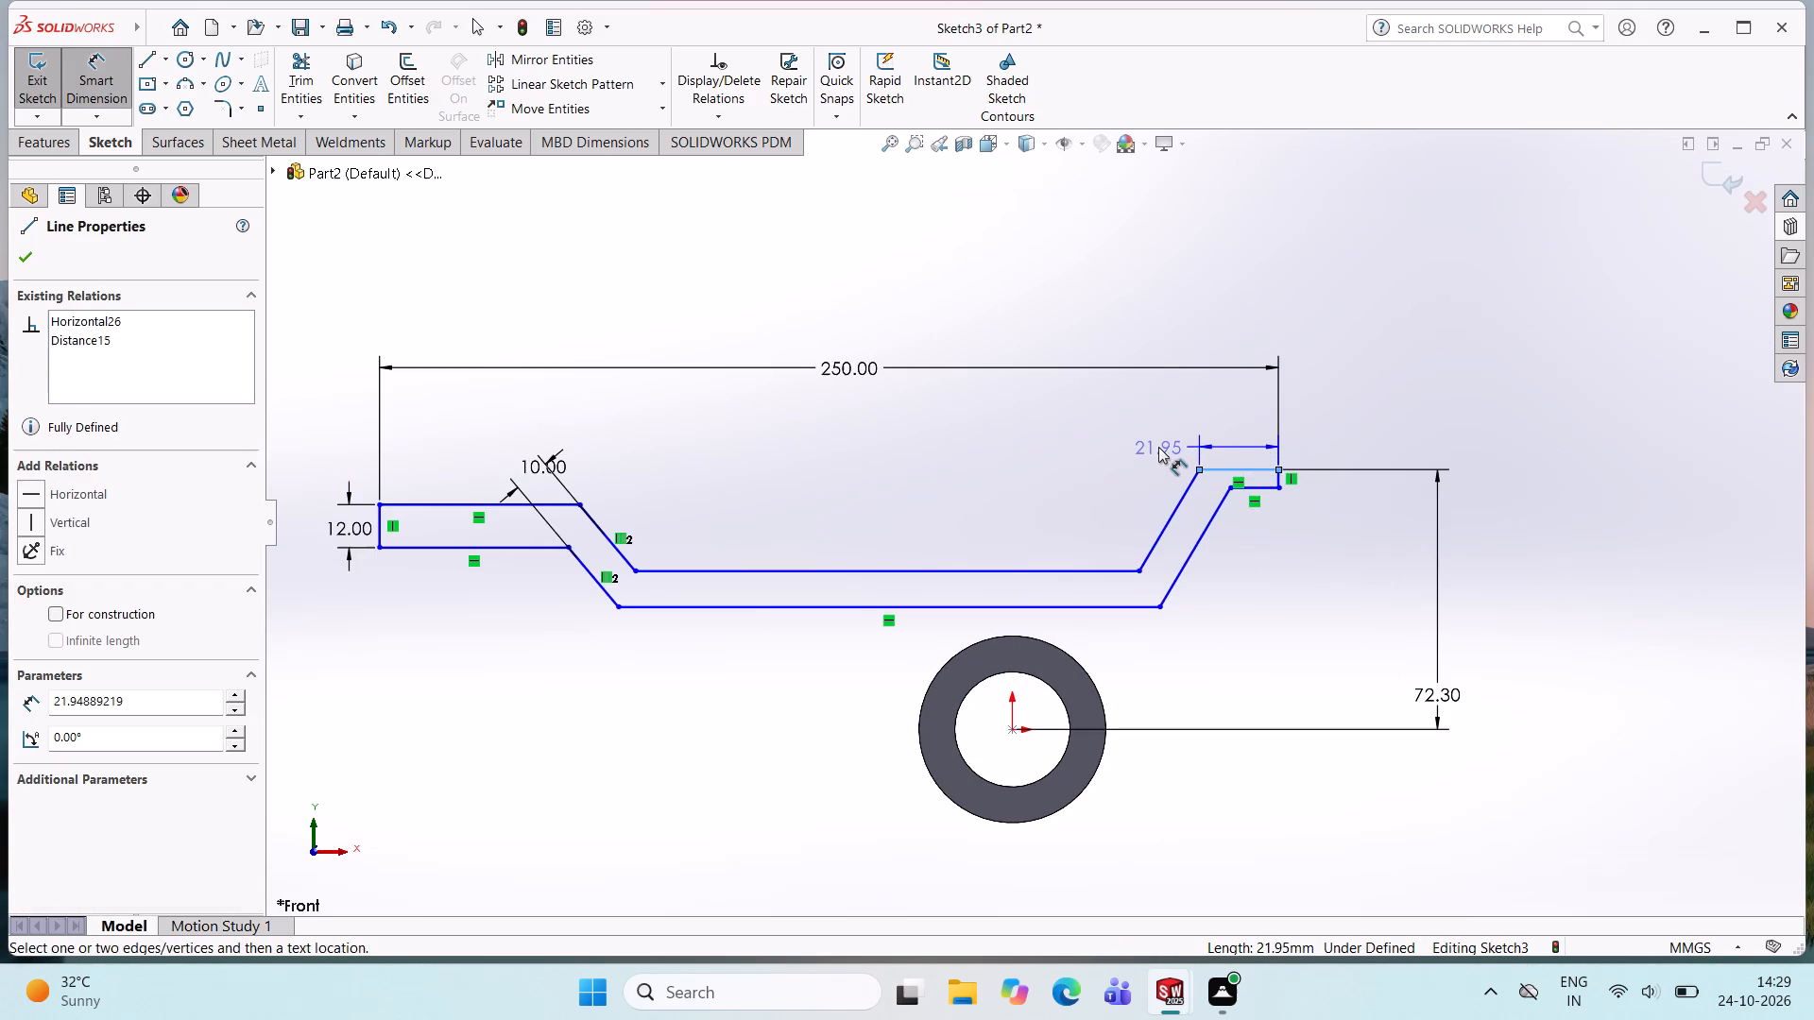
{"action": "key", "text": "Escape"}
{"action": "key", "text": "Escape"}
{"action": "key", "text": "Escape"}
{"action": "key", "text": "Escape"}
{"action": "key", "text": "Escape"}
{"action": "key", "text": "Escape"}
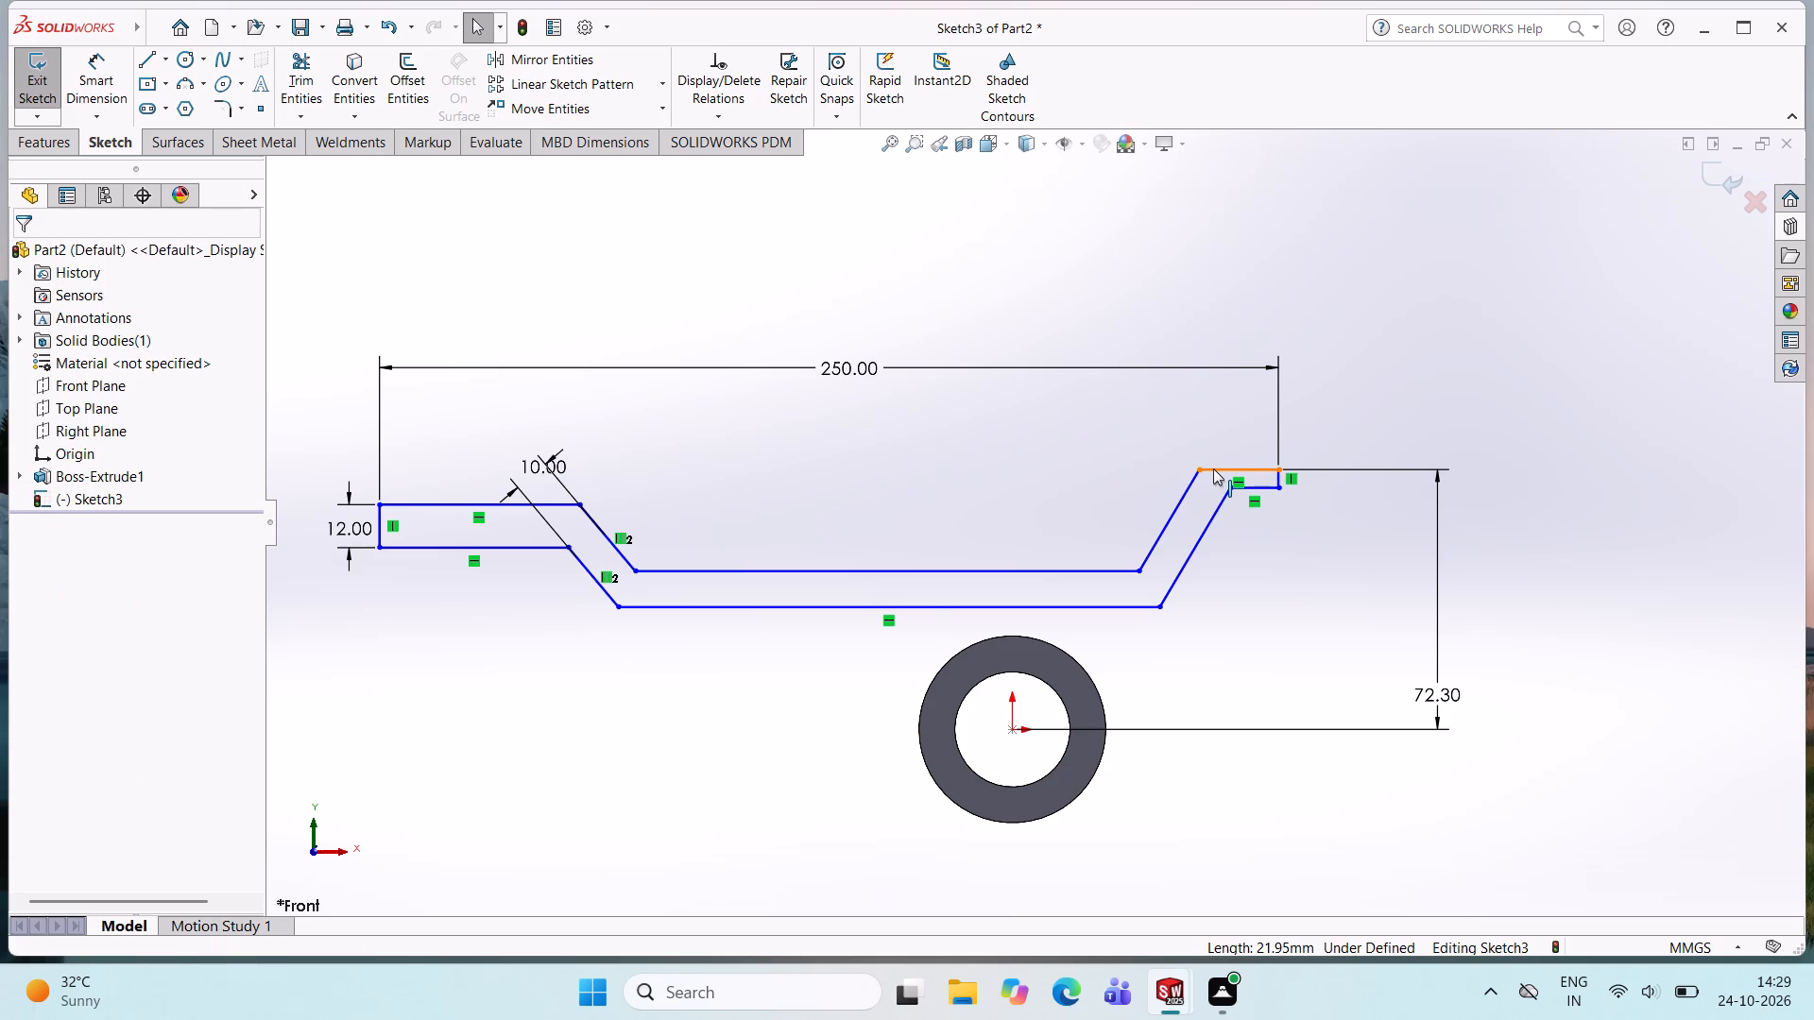
Delete the upper horizontal line and the short vertical end line at the profile's right end, including their attached dimensions.
{"action": "left_click", "coordinate": [1213, 468]}
{"action": "key", "text": "Delete"}
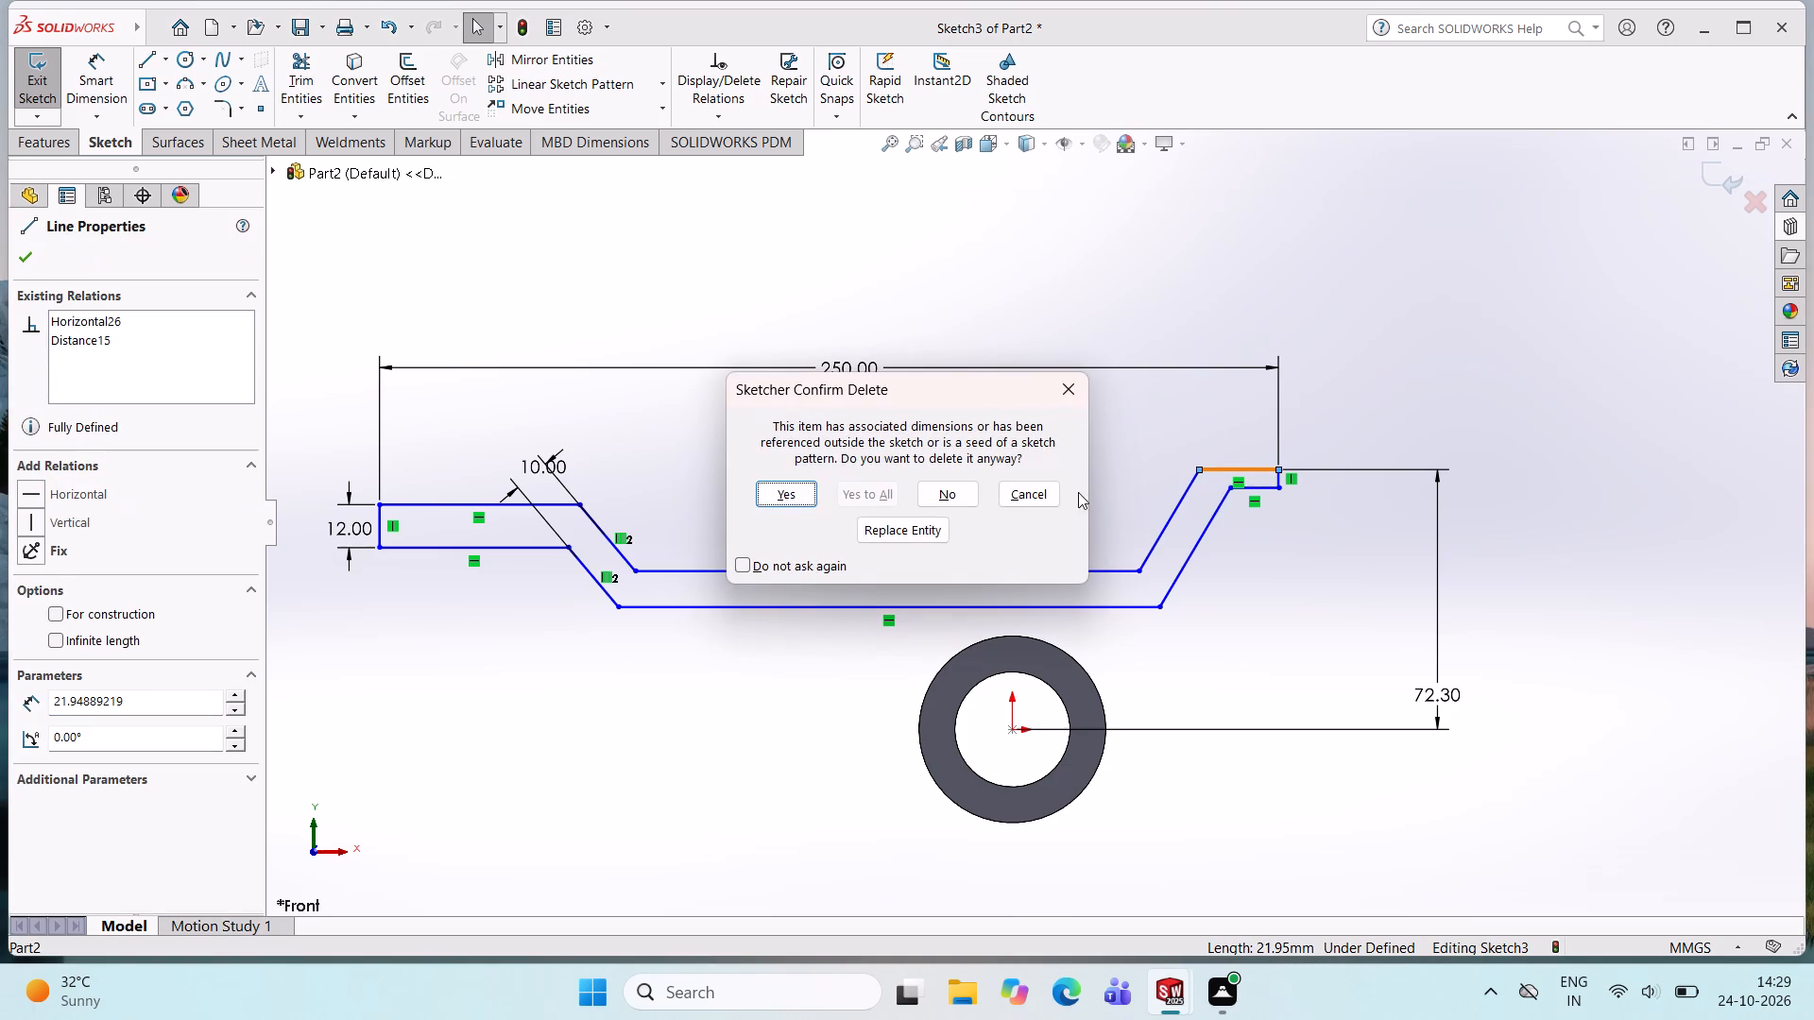
{"action": "left_click", "coordinate": [774, 498]}
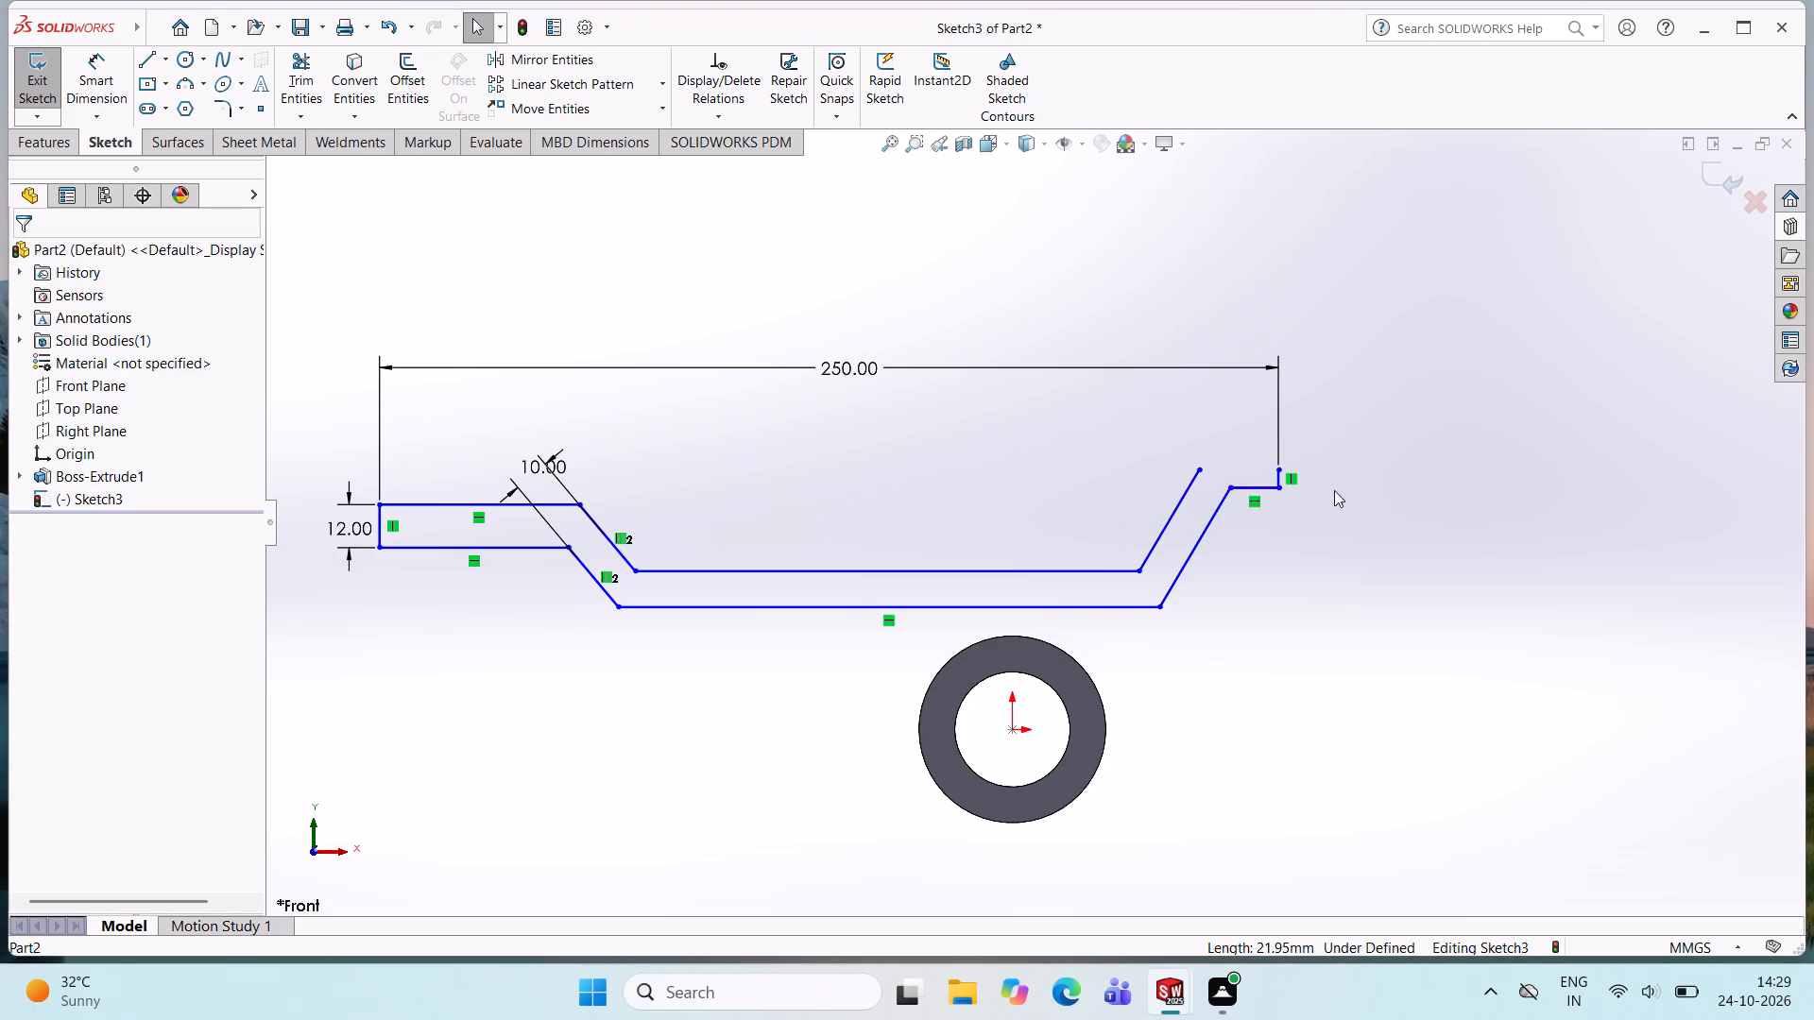
{"action": "scroll", "coordinate": [1321, 479], "scroll_direction": "down", "scroll_amount": 5}
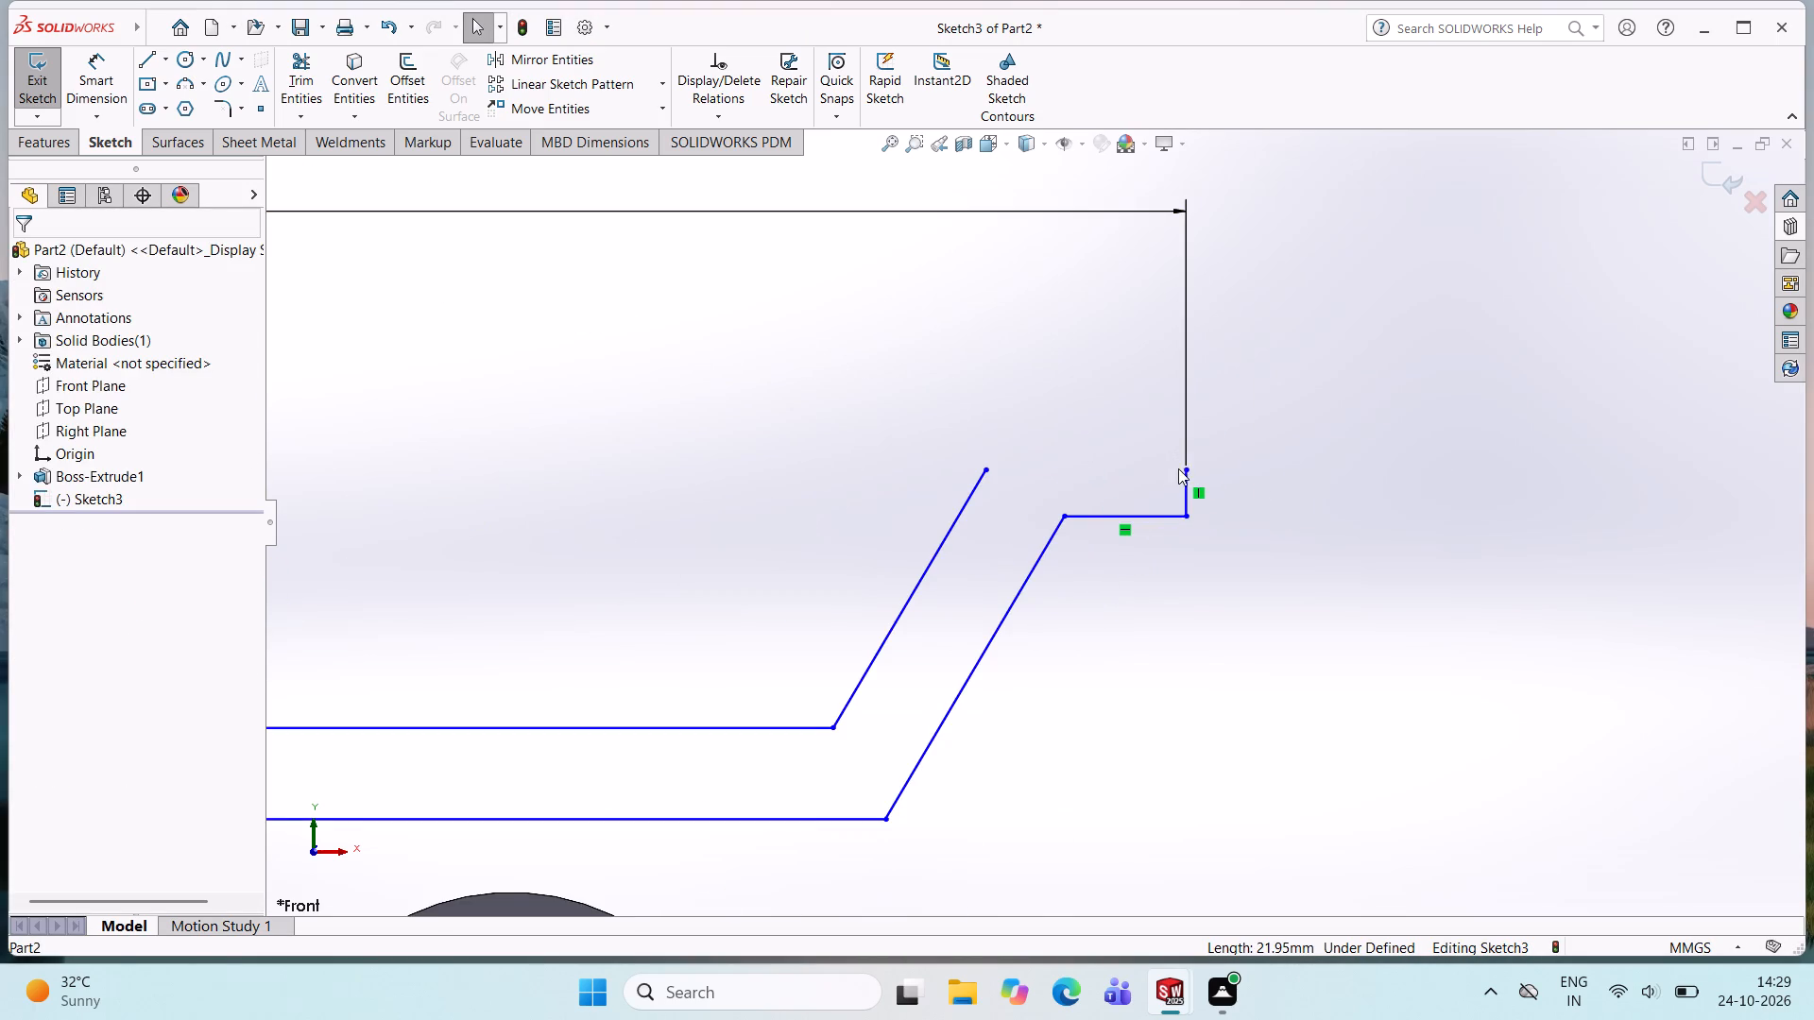
{"action": "left_click", "coordinate": [1185, 482]}
{"action": "key", "text": "Delete"}
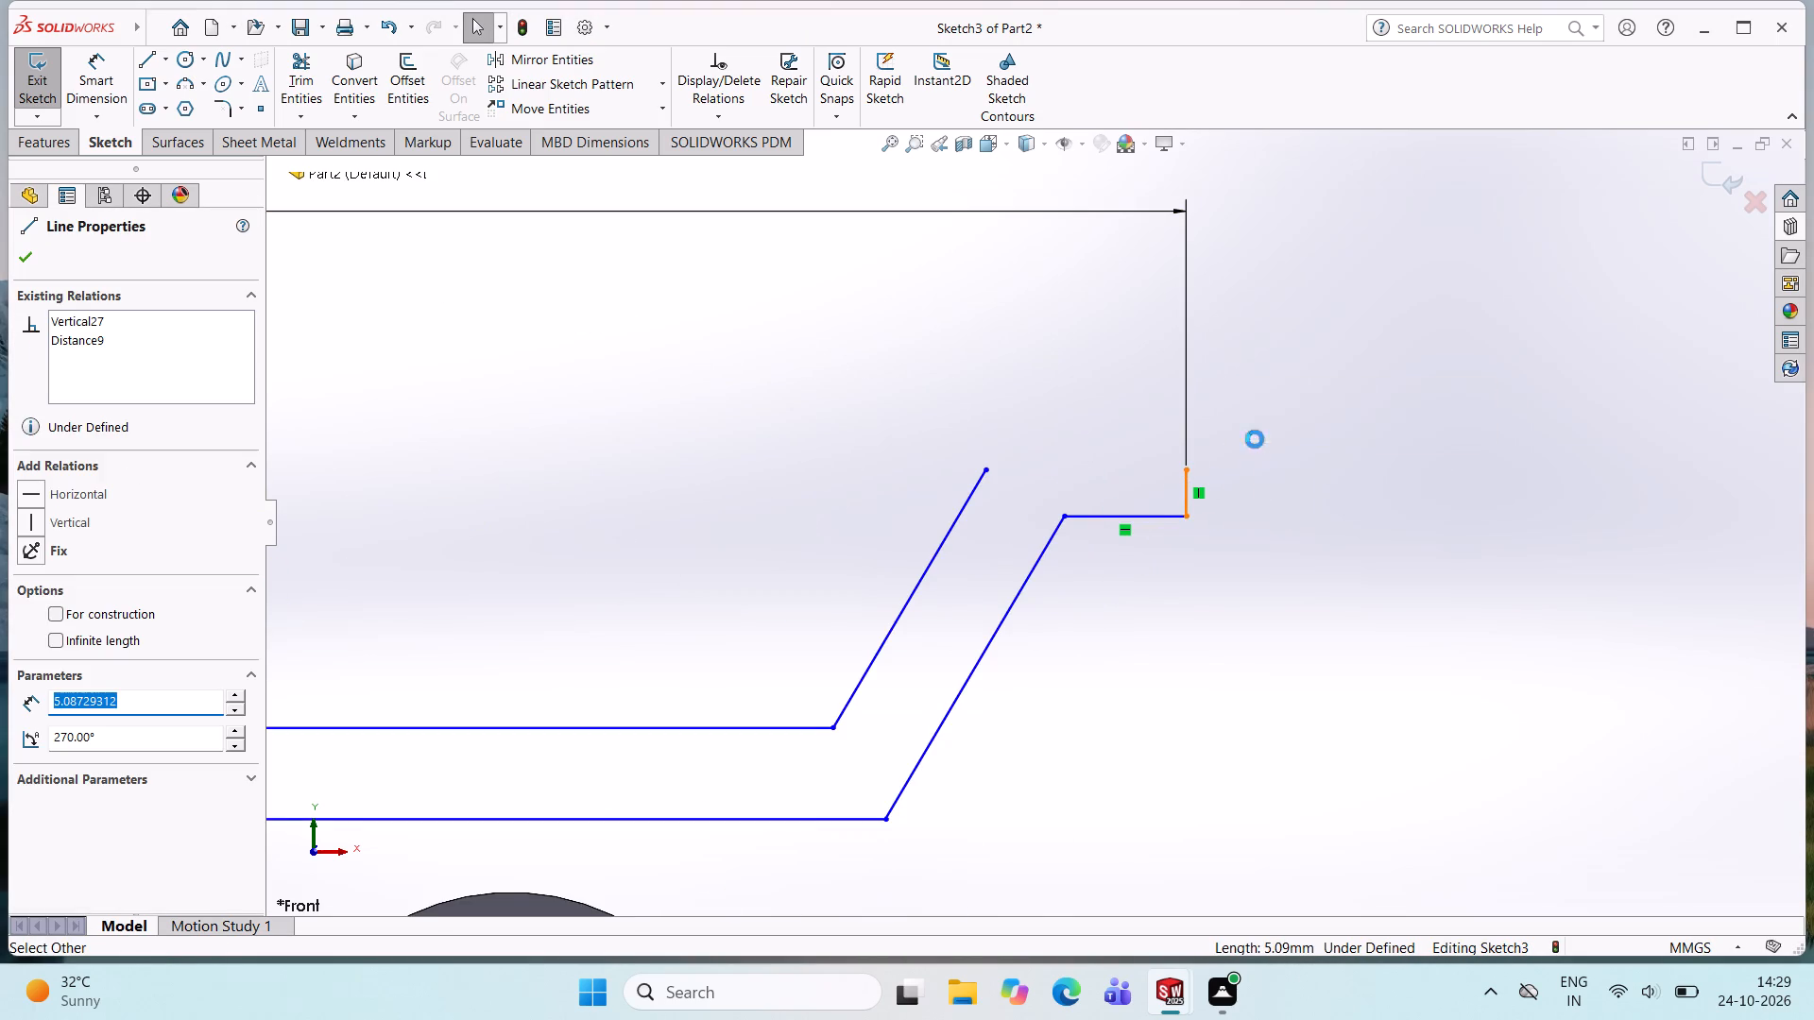
{"action": "left_click", "coordinate": [792, 501]}
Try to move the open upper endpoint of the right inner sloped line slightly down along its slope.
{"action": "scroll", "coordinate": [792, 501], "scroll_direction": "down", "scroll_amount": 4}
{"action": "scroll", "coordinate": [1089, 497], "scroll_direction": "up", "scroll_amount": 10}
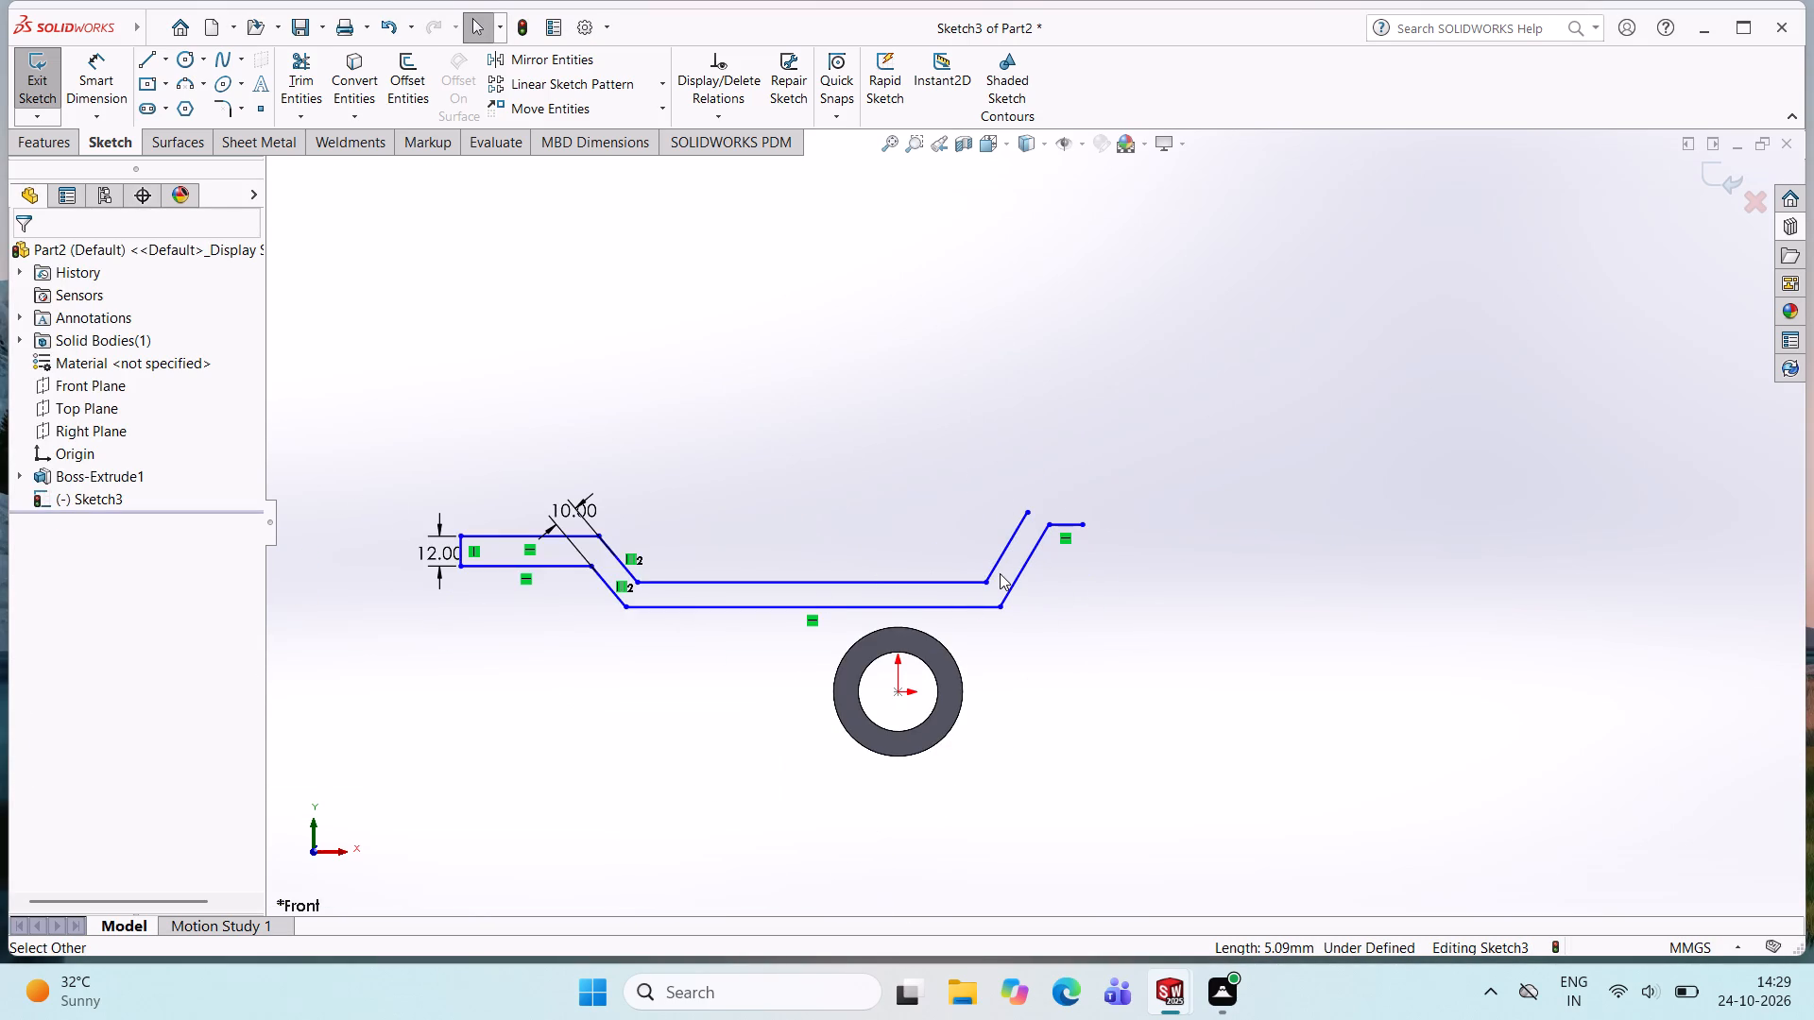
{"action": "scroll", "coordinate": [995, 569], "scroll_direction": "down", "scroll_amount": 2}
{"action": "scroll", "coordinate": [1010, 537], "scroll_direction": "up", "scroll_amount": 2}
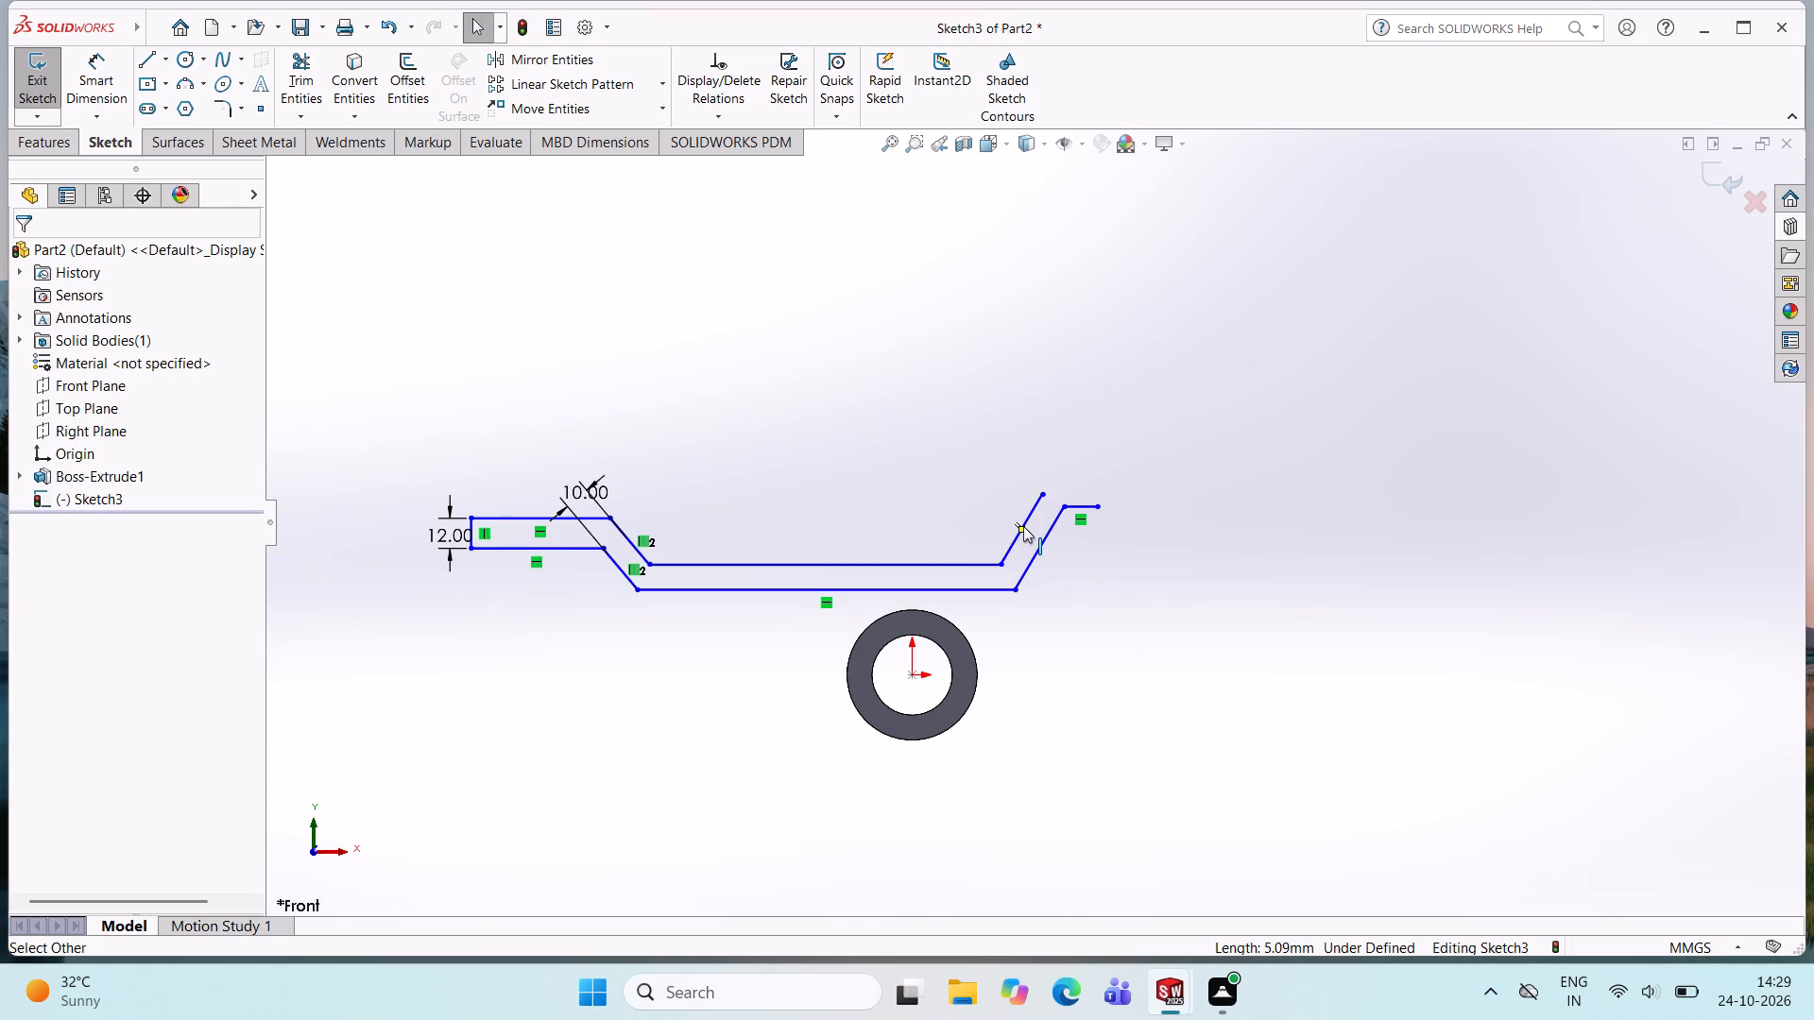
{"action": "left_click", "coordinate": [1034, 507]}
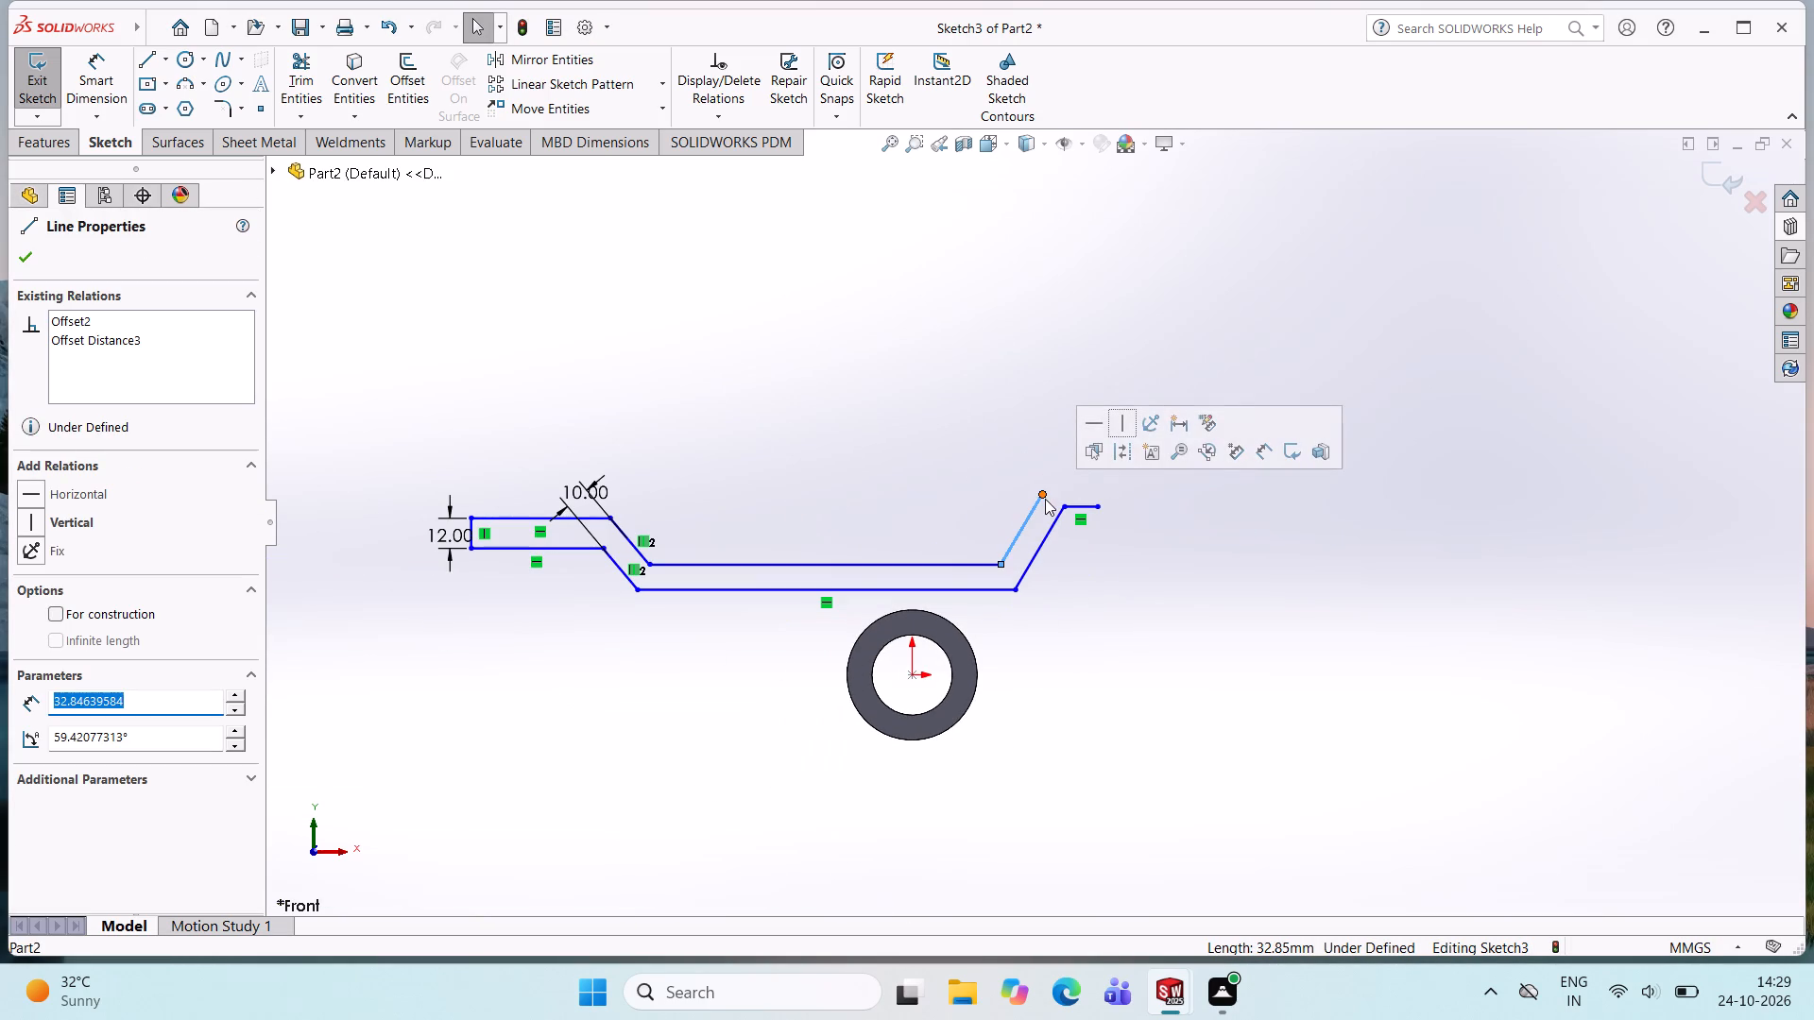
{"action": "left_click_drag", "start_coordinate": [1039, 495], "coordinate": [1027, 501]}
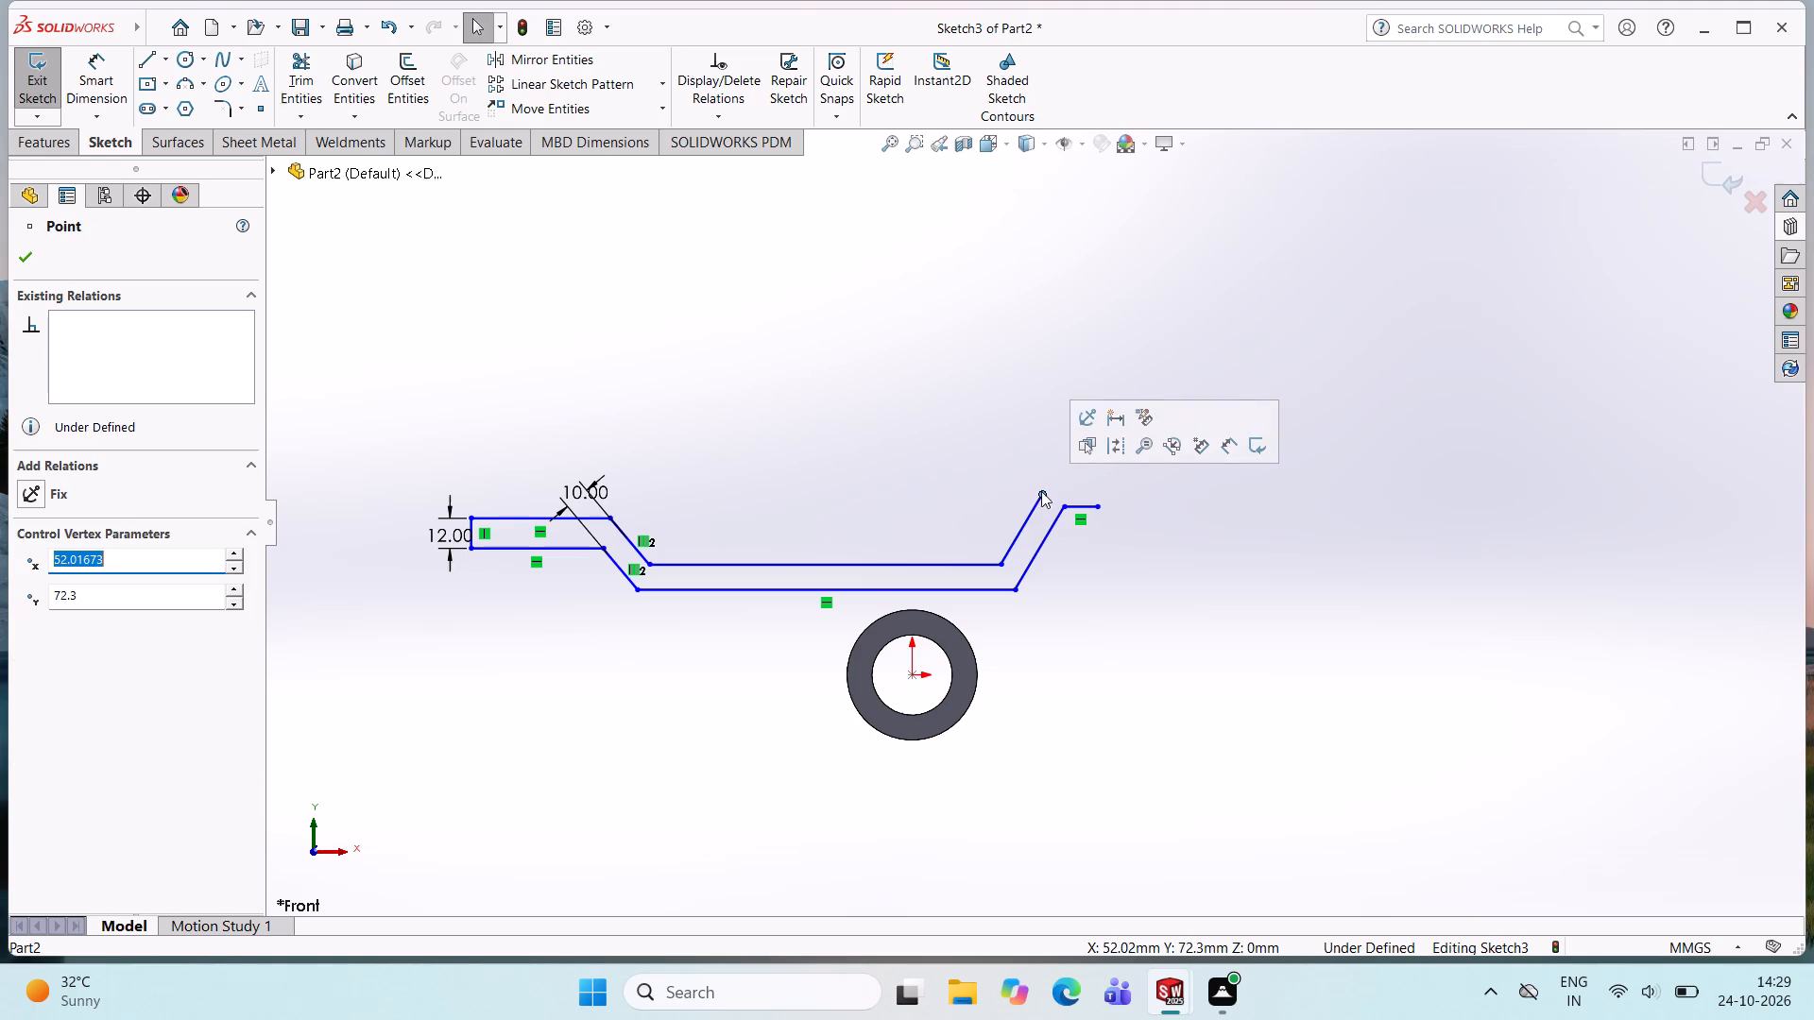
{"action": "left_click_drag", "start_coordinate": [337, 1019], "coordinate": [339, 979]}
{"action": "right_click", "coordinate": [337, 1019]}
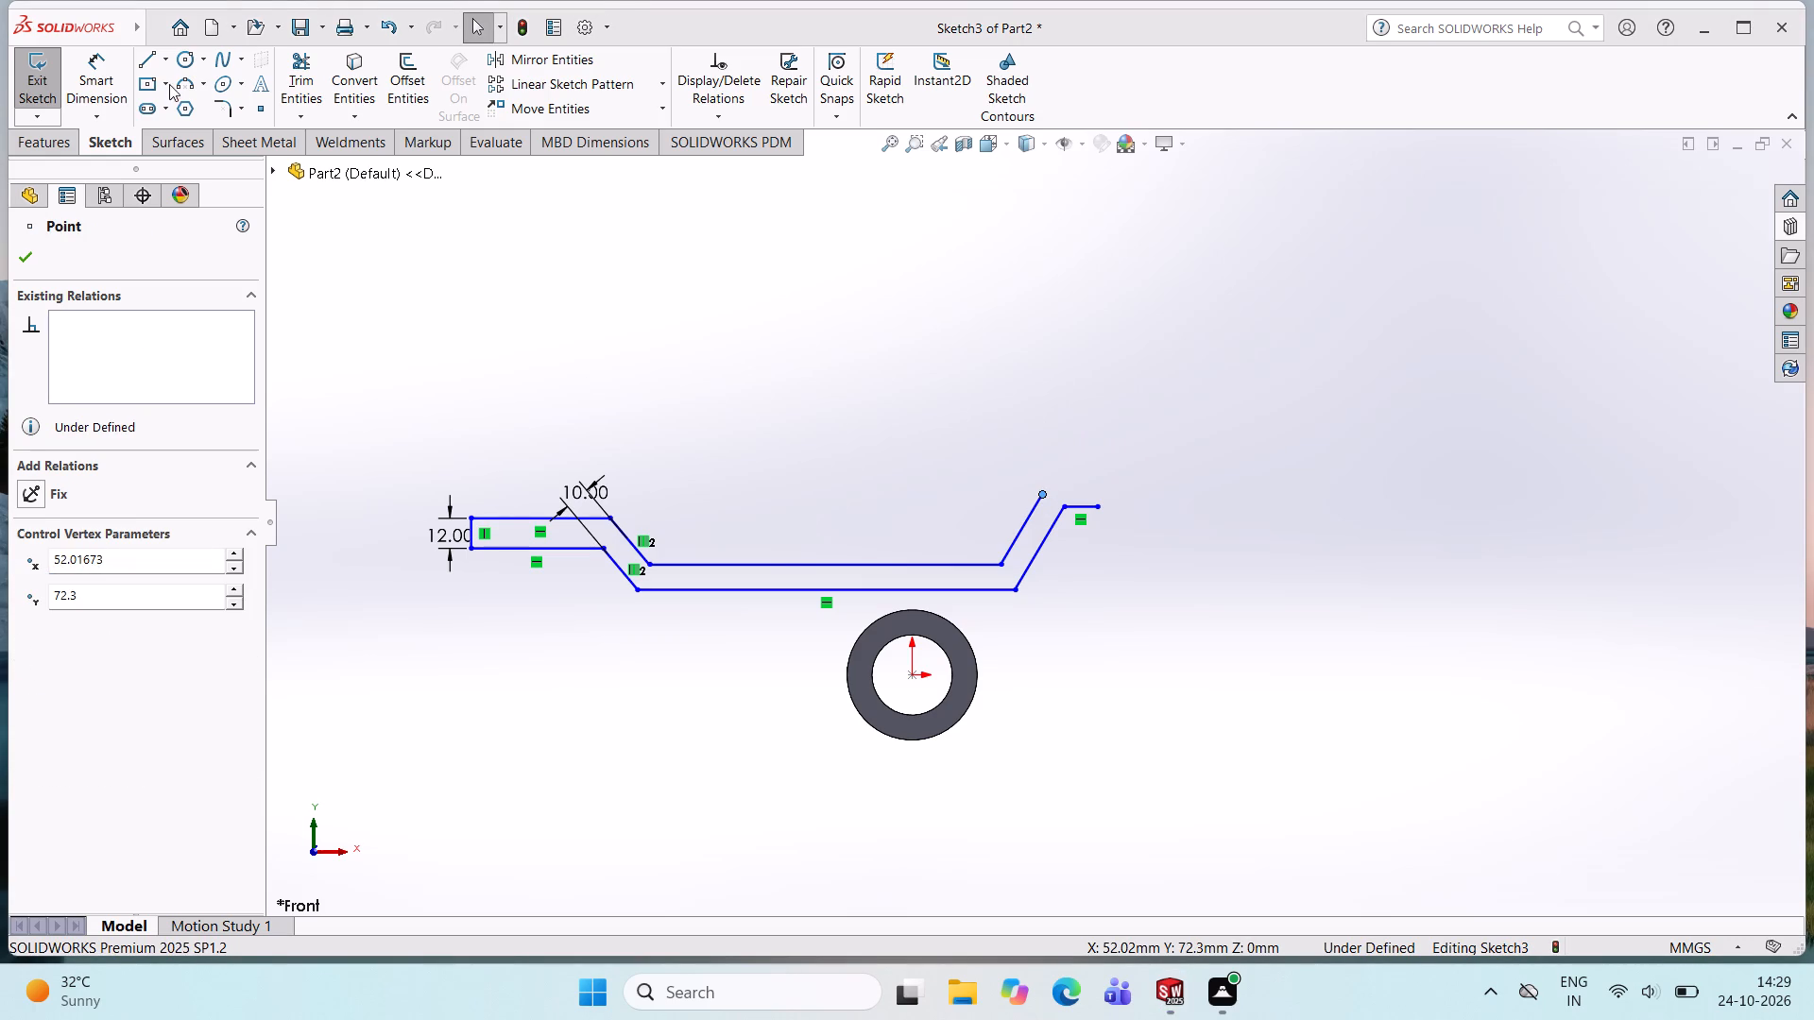
Draw a horizontal helper line about 220 mm long from the left step's upper corner across both right sloped lines.
{"action": "left_click", "coordinate": [145, 66]}
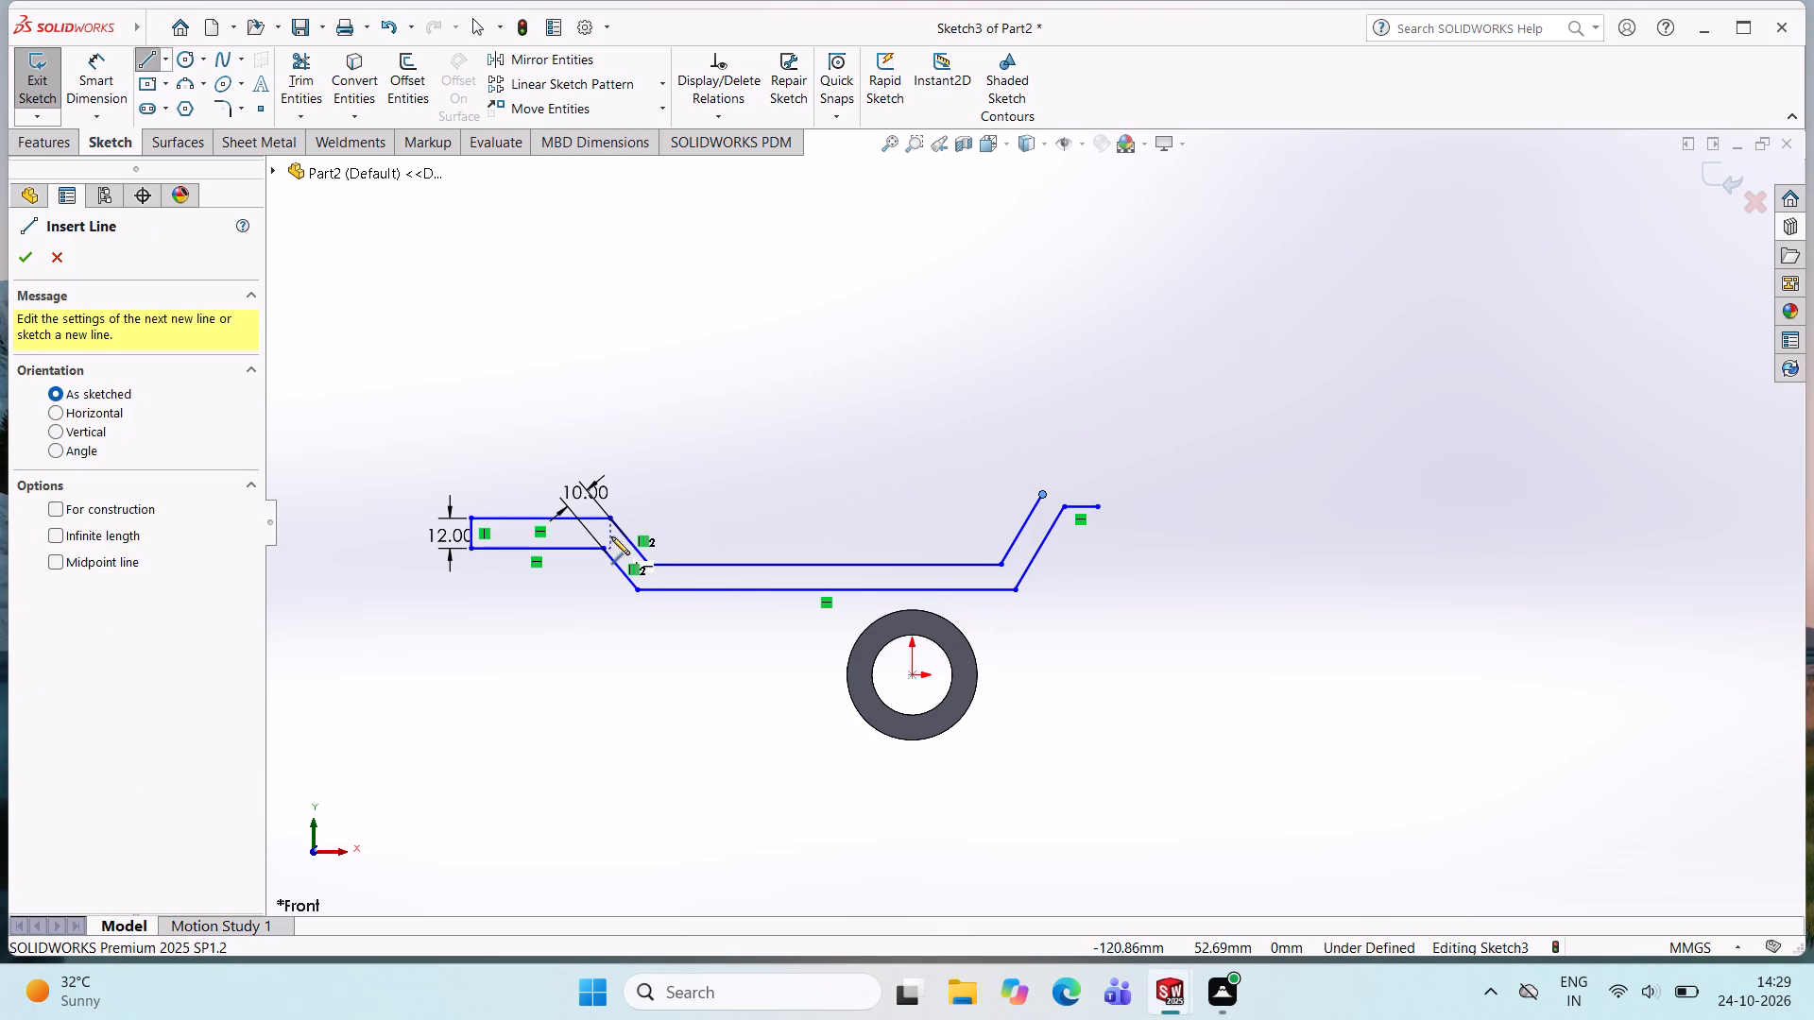
{"action": "left_click", "coordinate": [611, 515]}
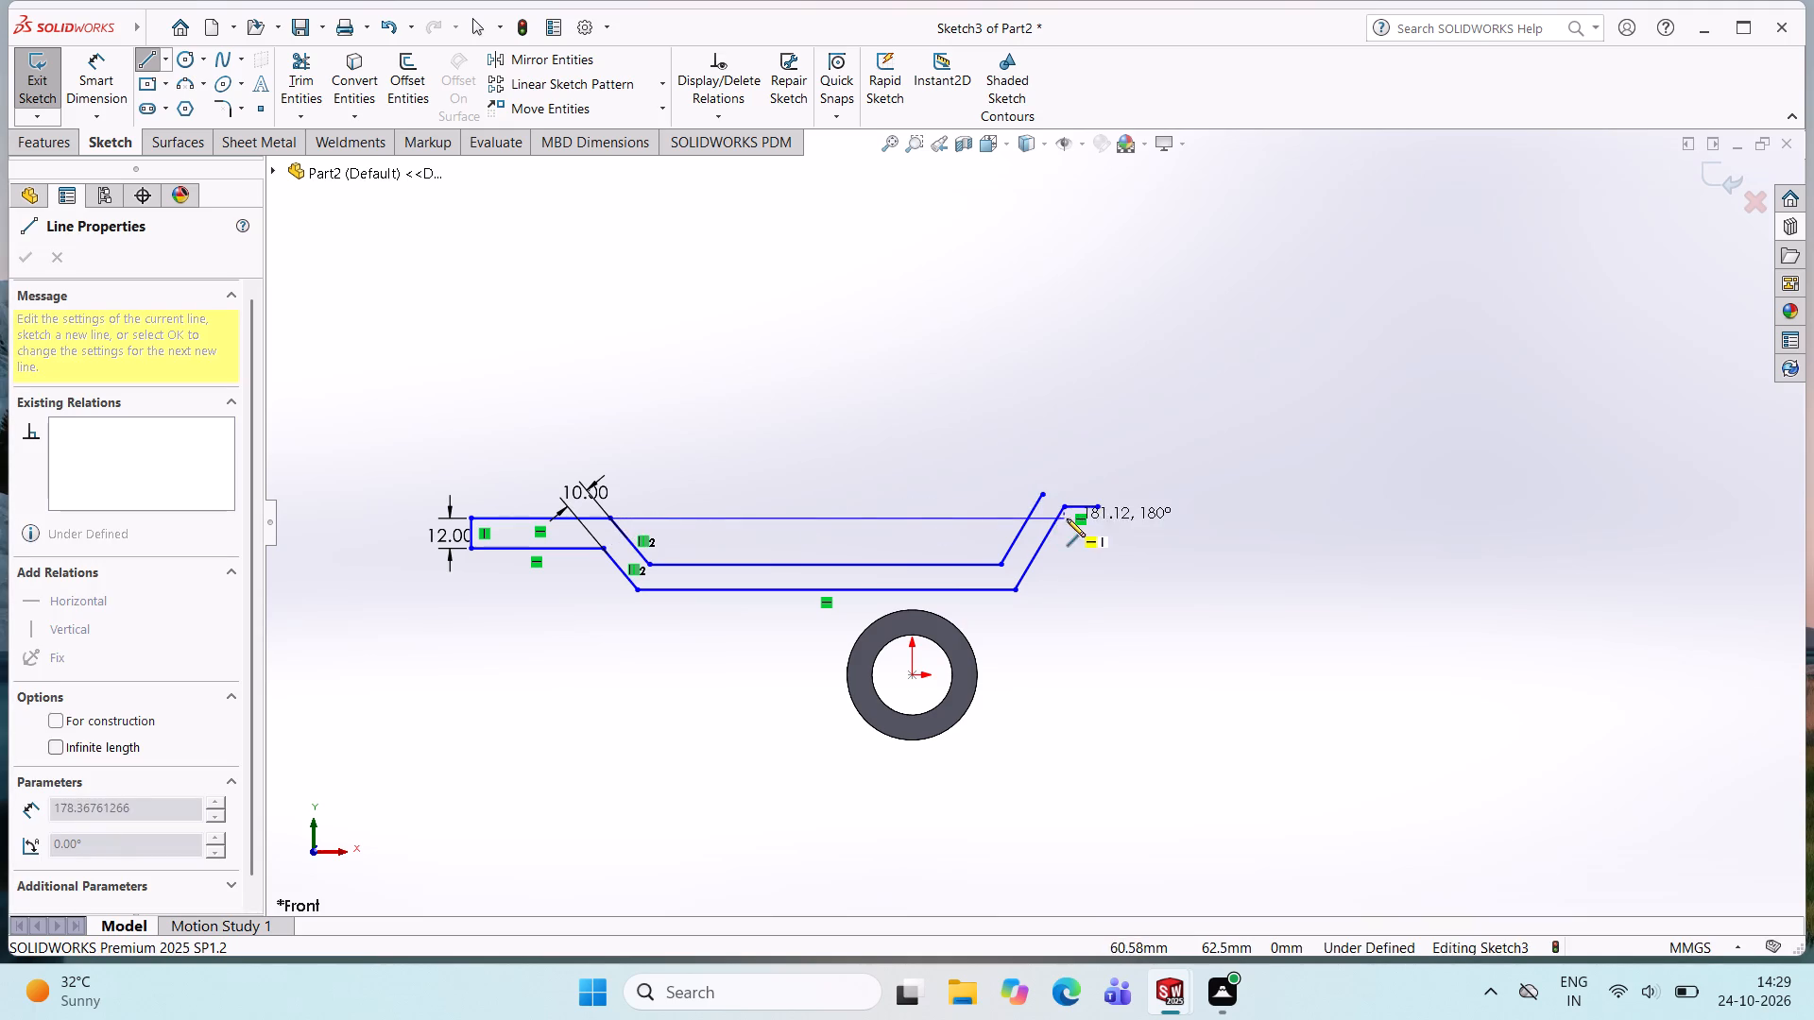
{"action": "left_click", "coordinate": [1162, 518]}
{"action": "key", "text": "Escape"}
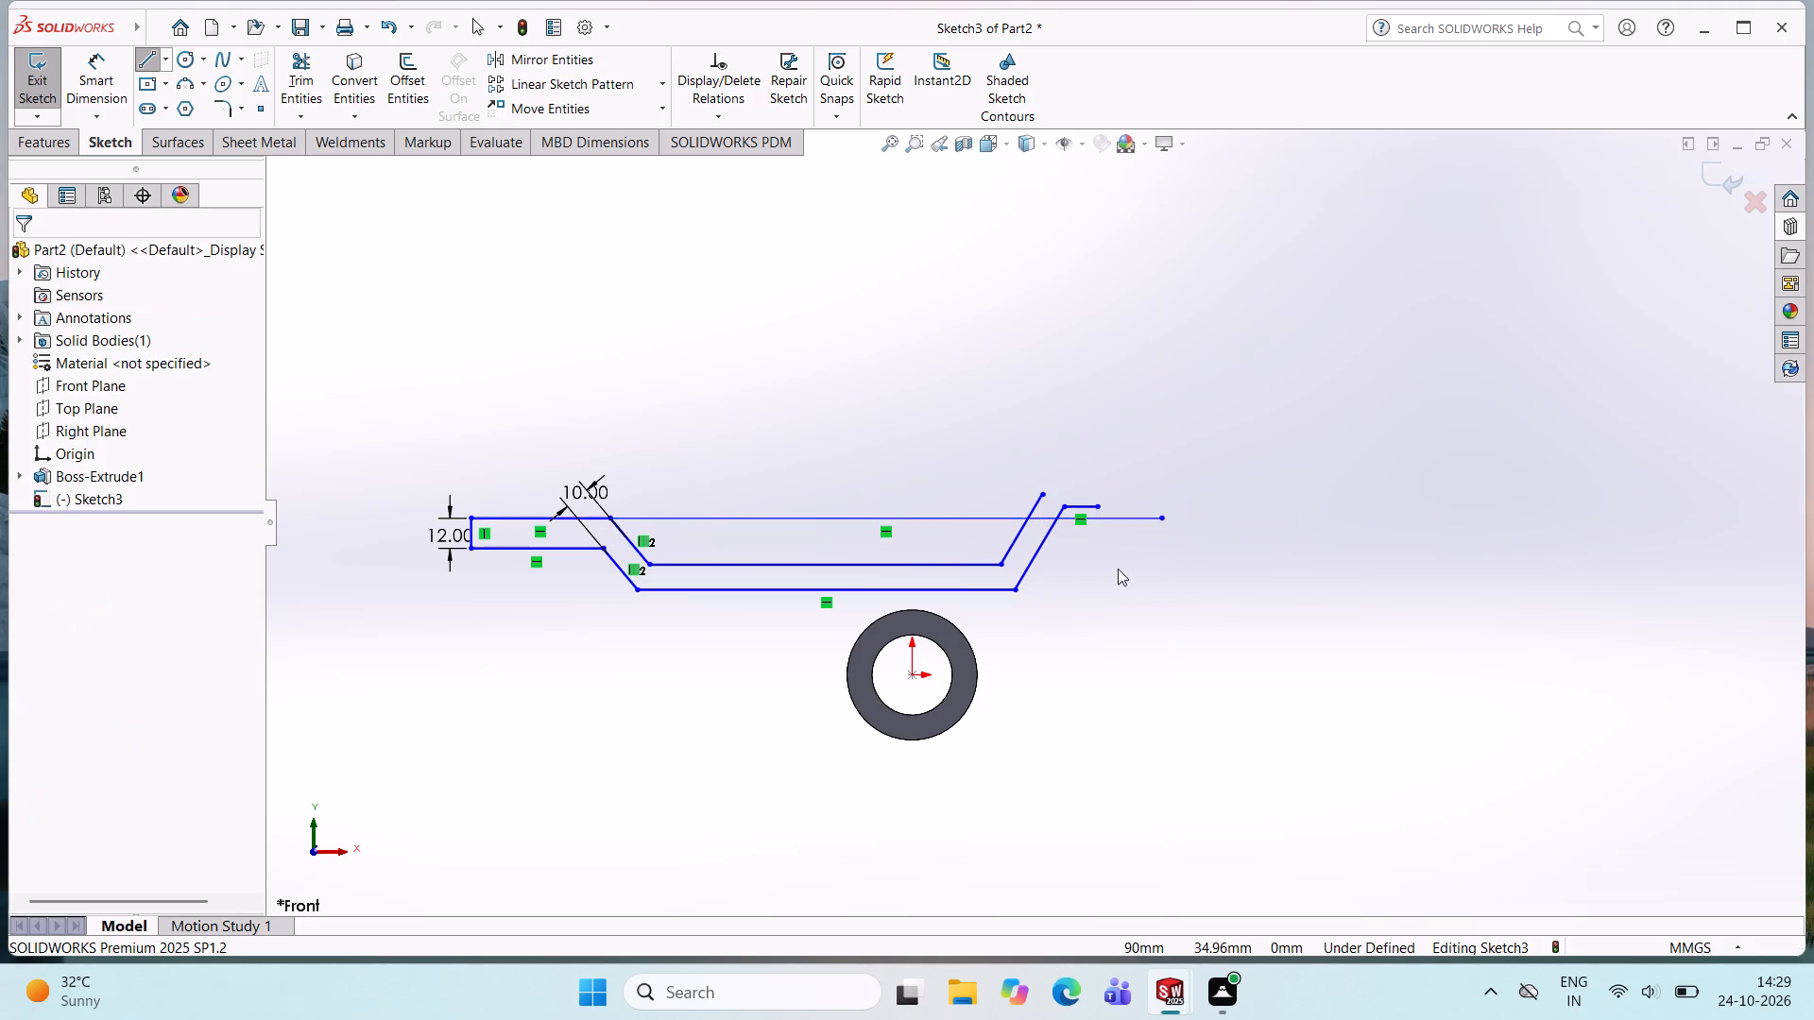
{"action": "key", "text": "Escape"}
Move the upper endpoints of both right sloped lines down onto the horizontal helper line, at about Y 62.55 mm.
{"action": "scroll", "coordinate": [1035, 548], "scroll_direction": "down", "scroll_amount": 4}
{"action": "left_click", "coordinate": [1032, 443]}
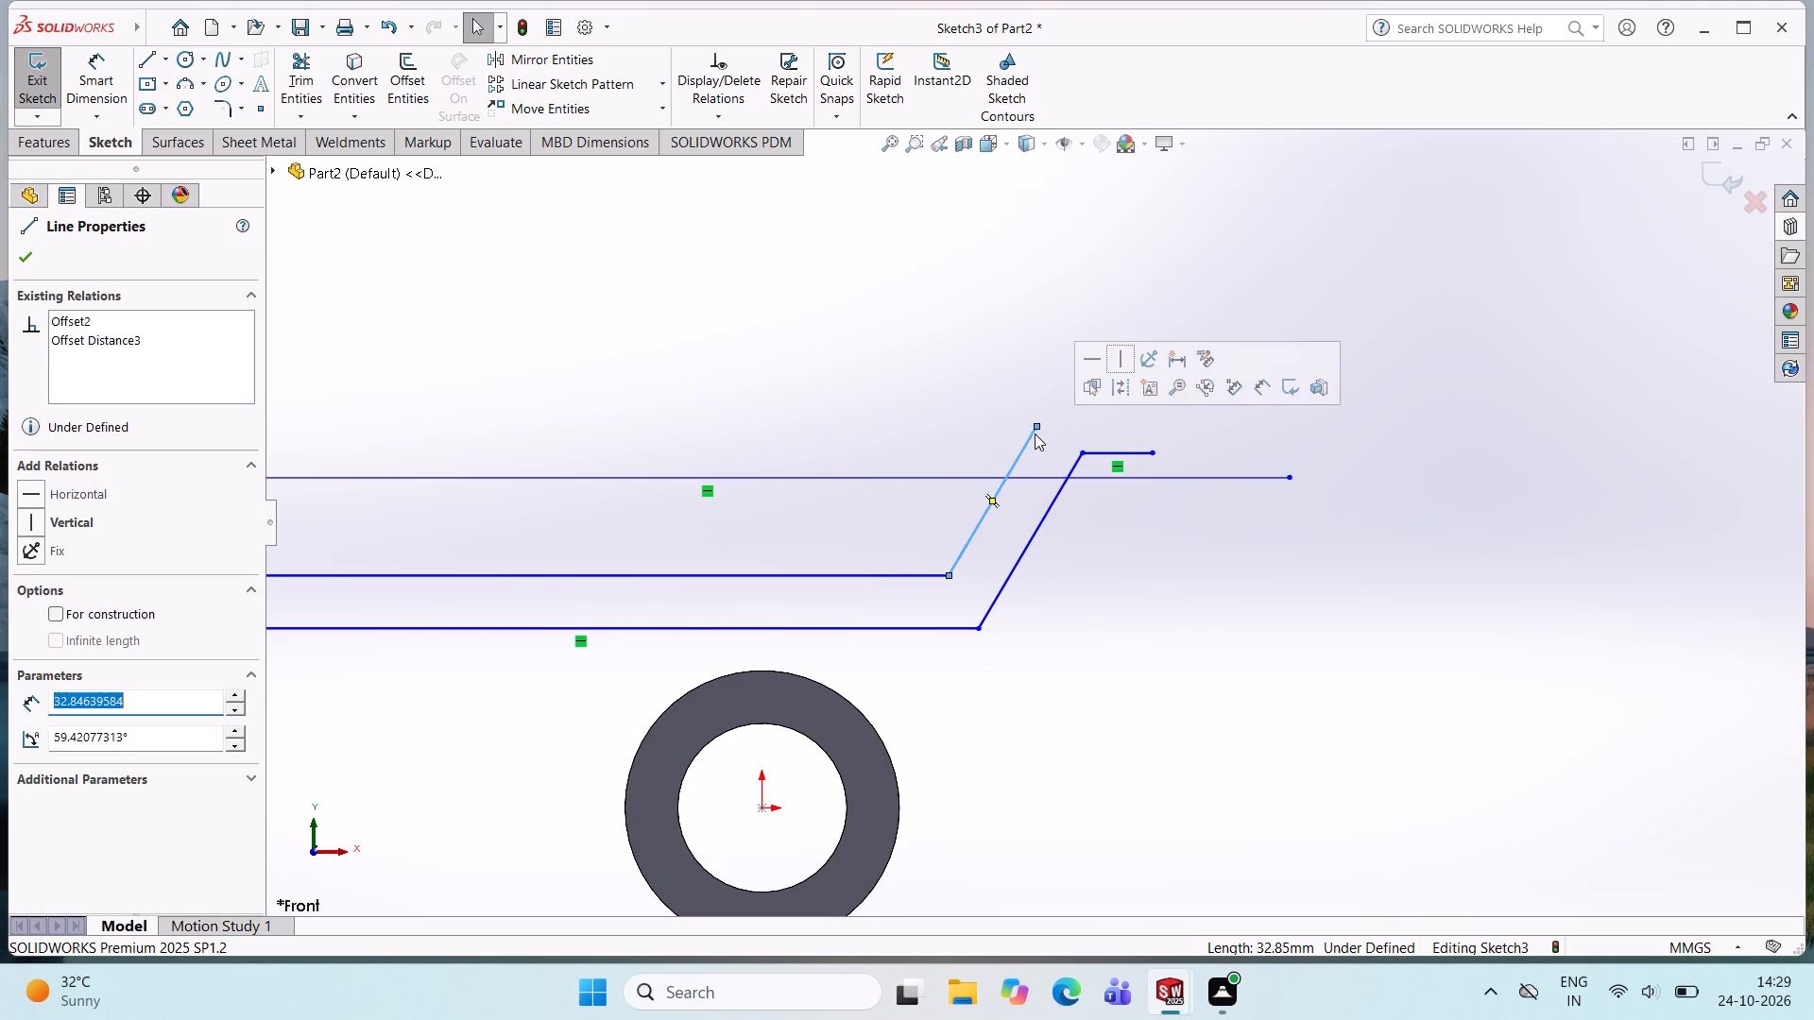
{"action": "left_click_drag", "start_coordinate": [1038, 425], "coordinate": [1016, 471]}
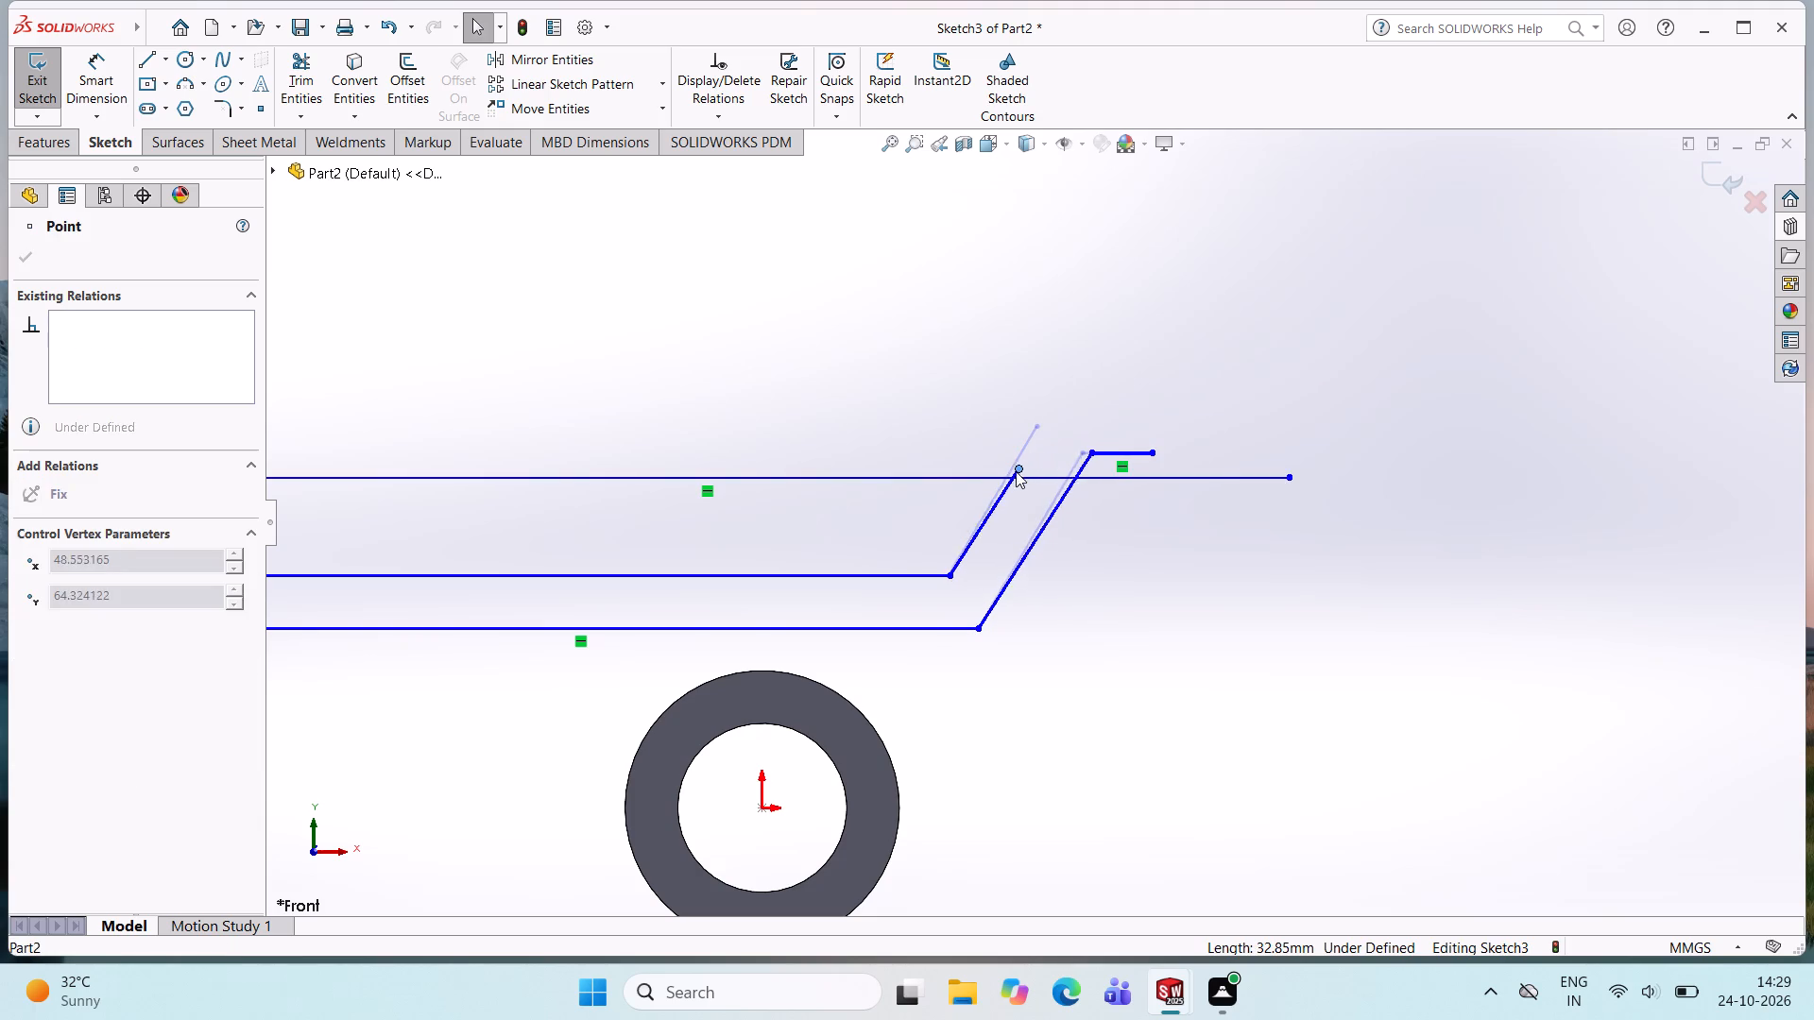
{"action": "left_click_drag", "start_coordinate": [1016, 471], "coordinate": [1009, 476]}
{"action": "key", "text": "Escape"}
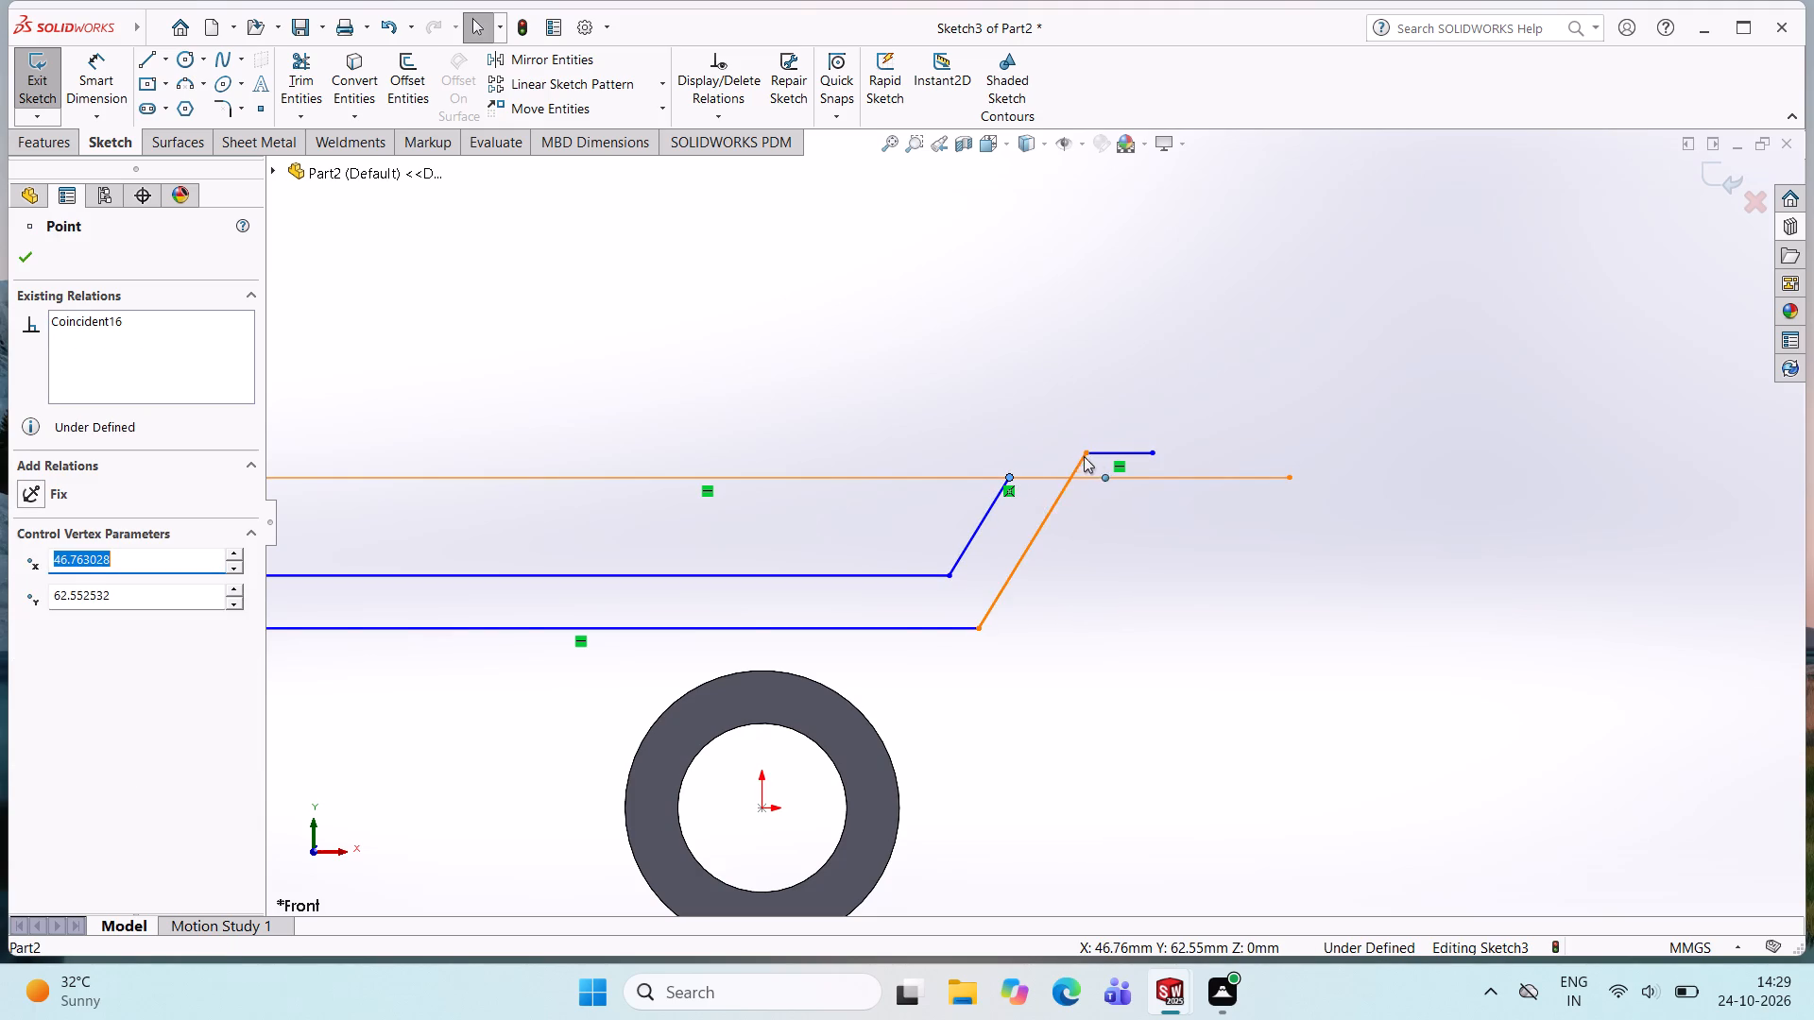
{"action": "left_click_drag", "start_coordinate": [1090, 454], "coordinate": [1072, 480]}
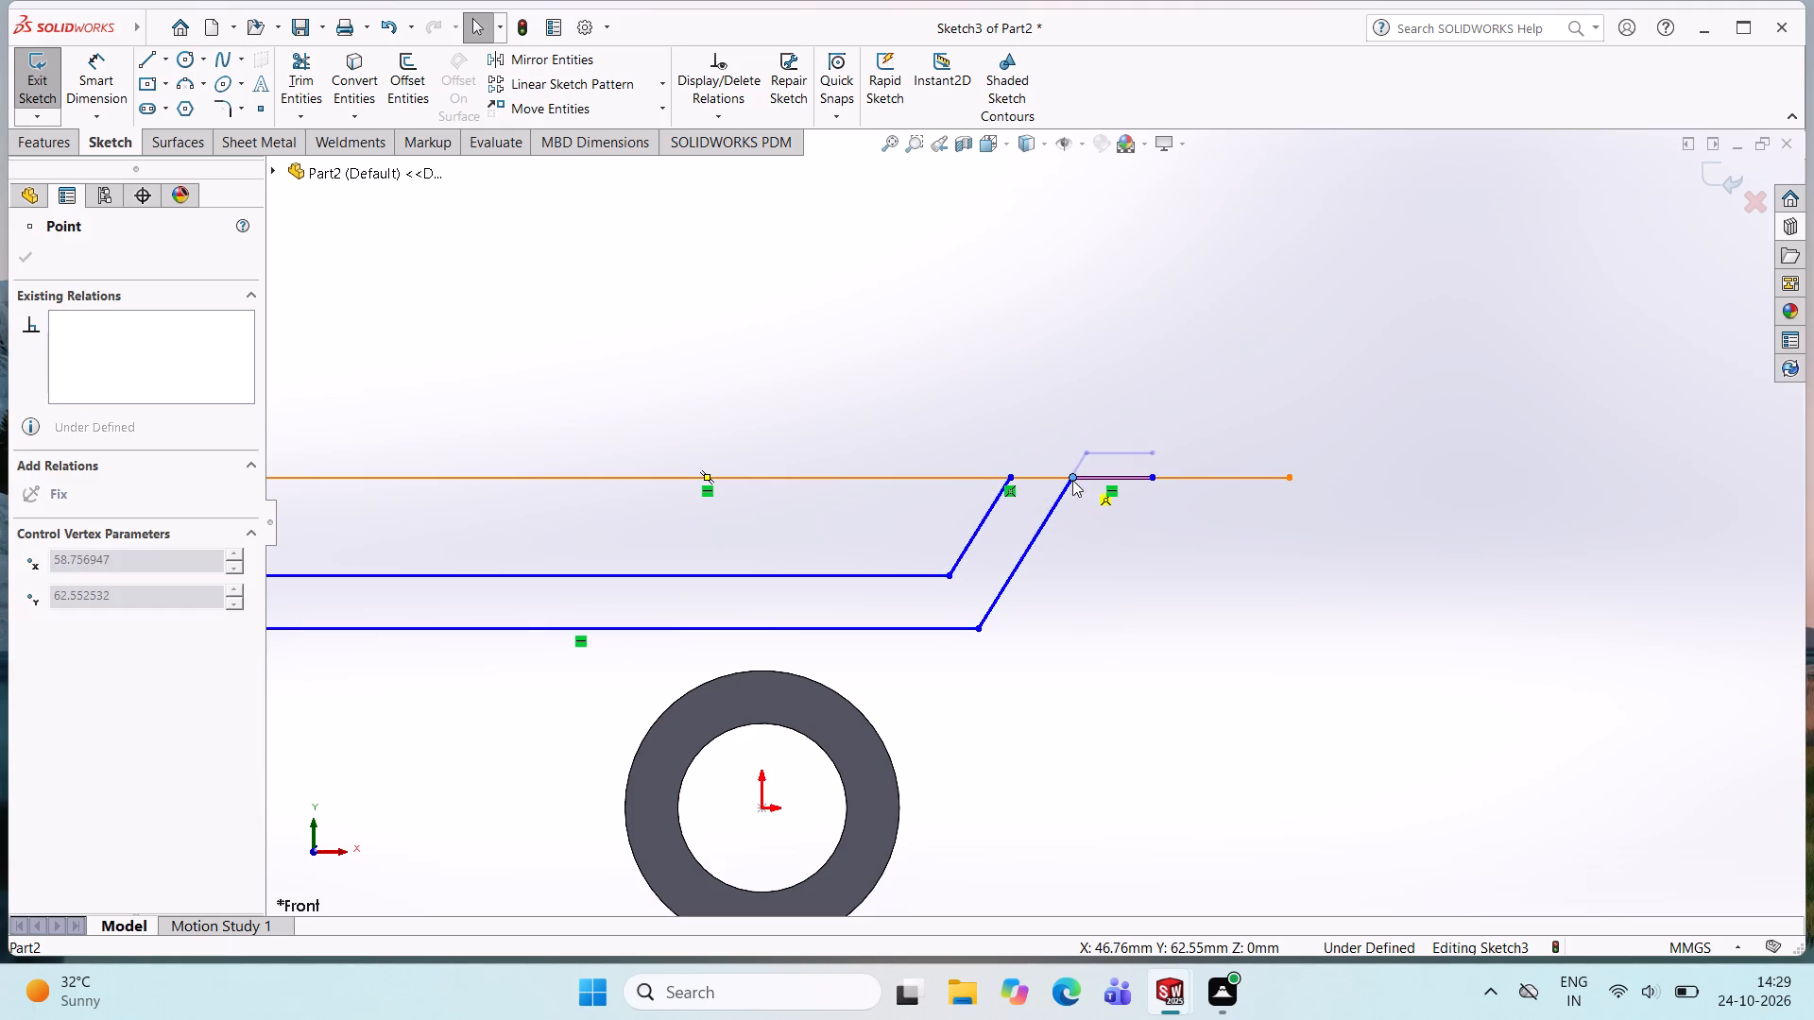
{"action": "key", "text": "Escape"}
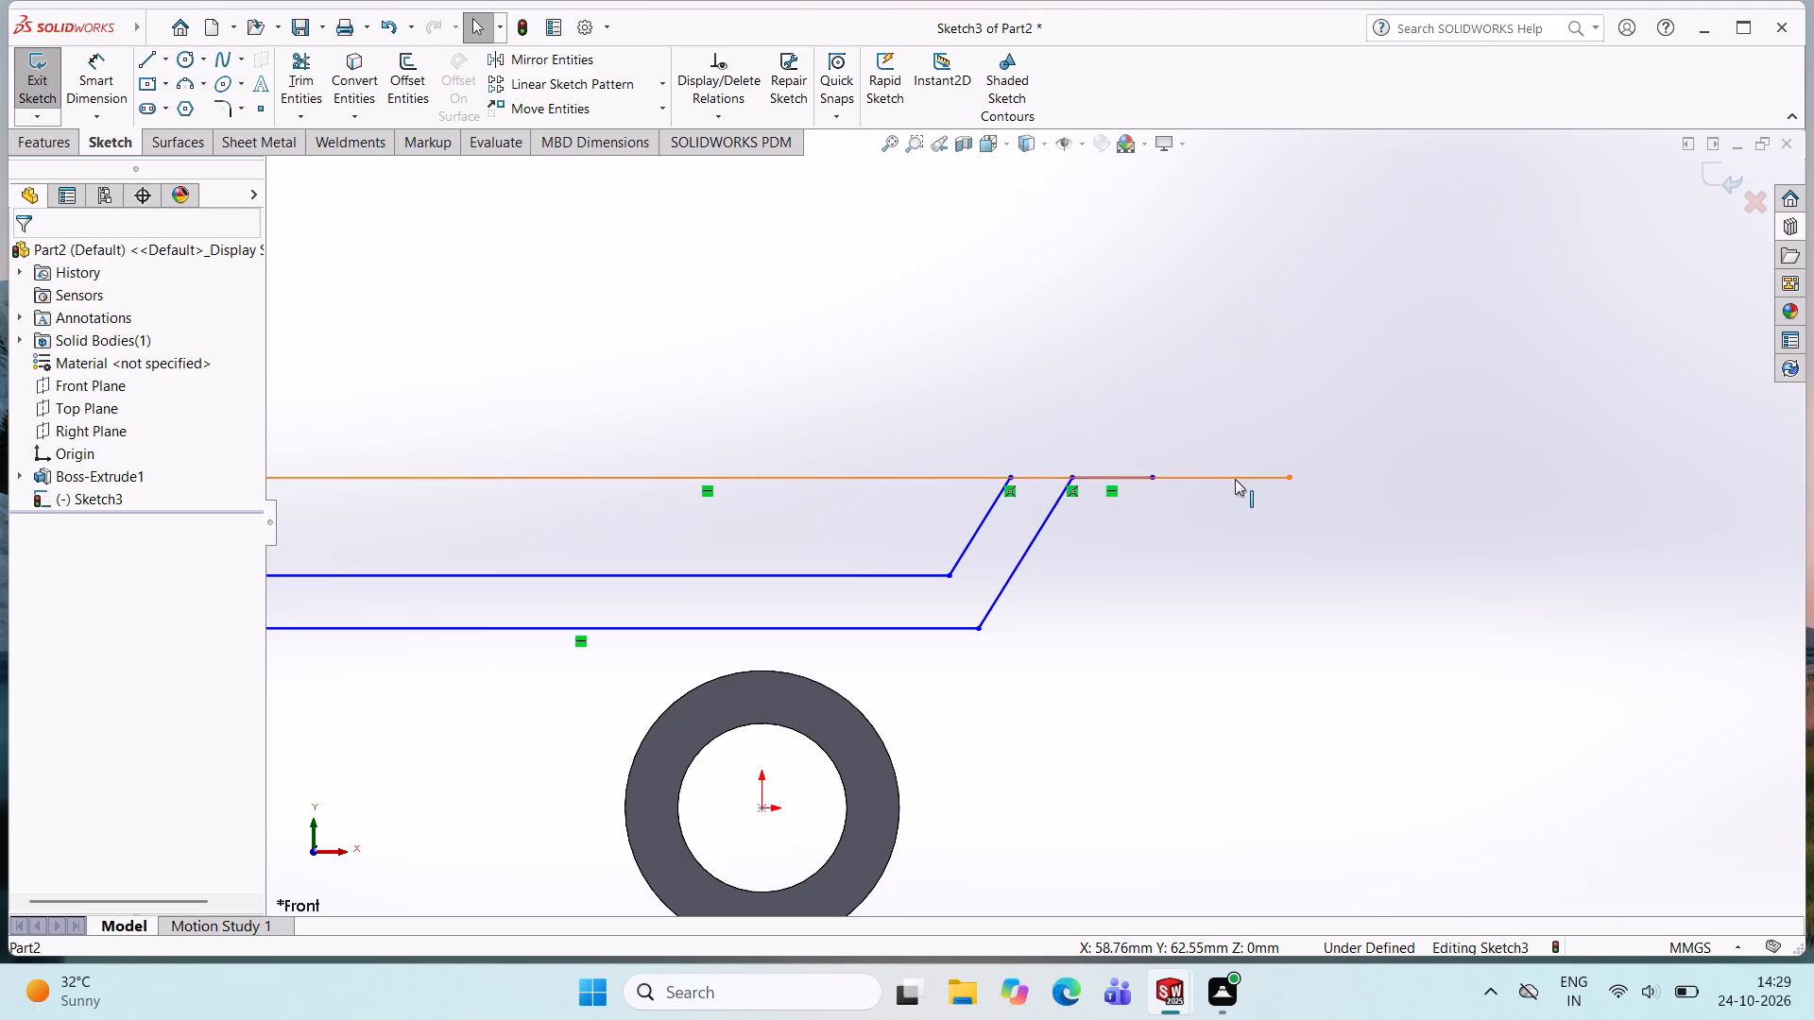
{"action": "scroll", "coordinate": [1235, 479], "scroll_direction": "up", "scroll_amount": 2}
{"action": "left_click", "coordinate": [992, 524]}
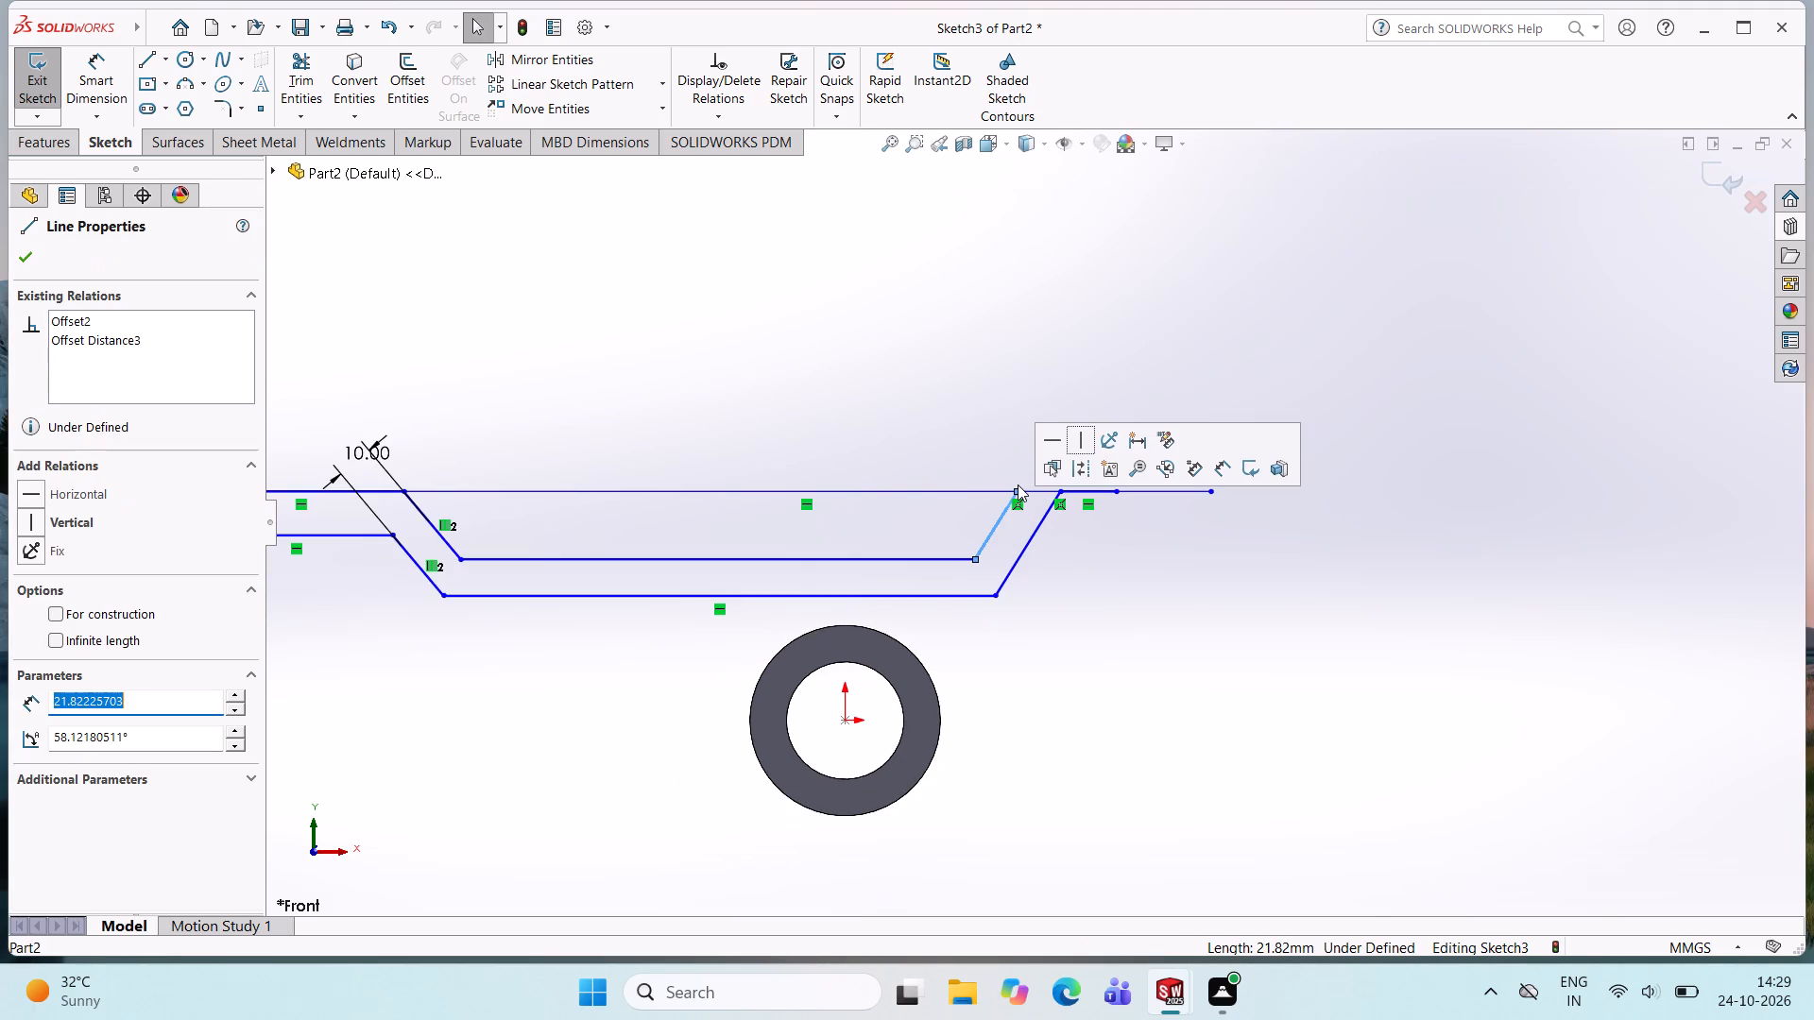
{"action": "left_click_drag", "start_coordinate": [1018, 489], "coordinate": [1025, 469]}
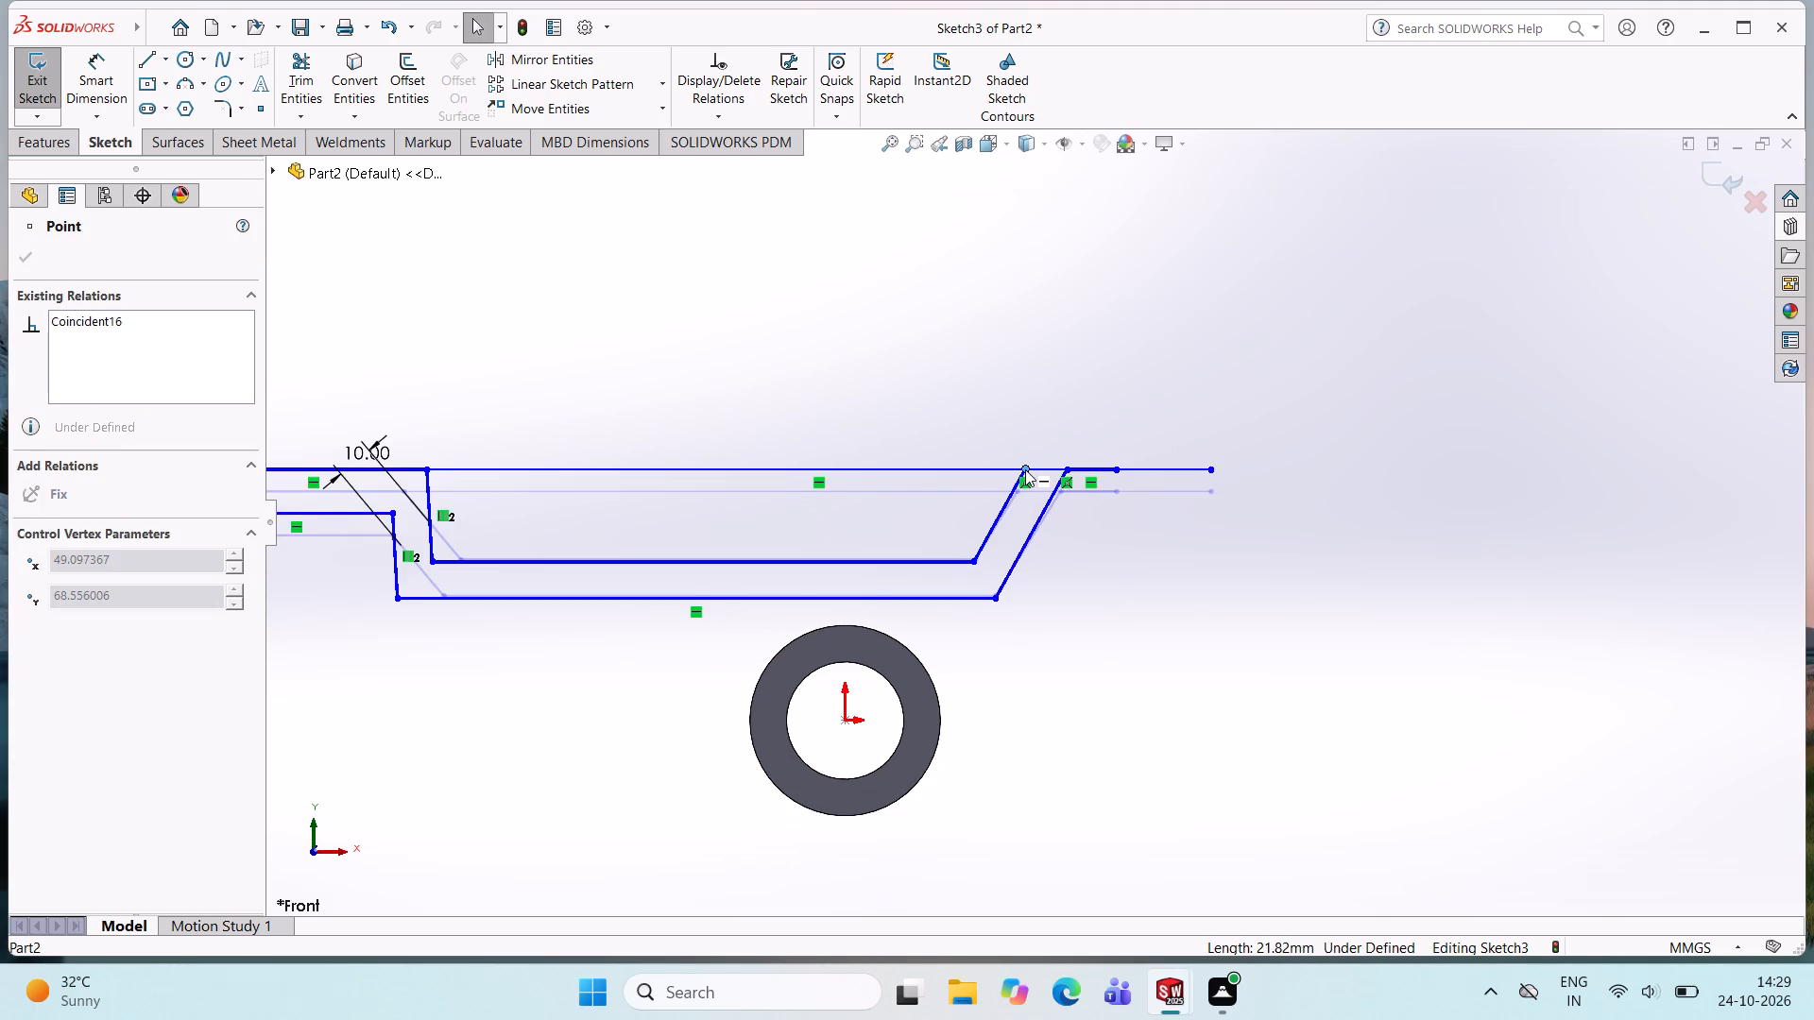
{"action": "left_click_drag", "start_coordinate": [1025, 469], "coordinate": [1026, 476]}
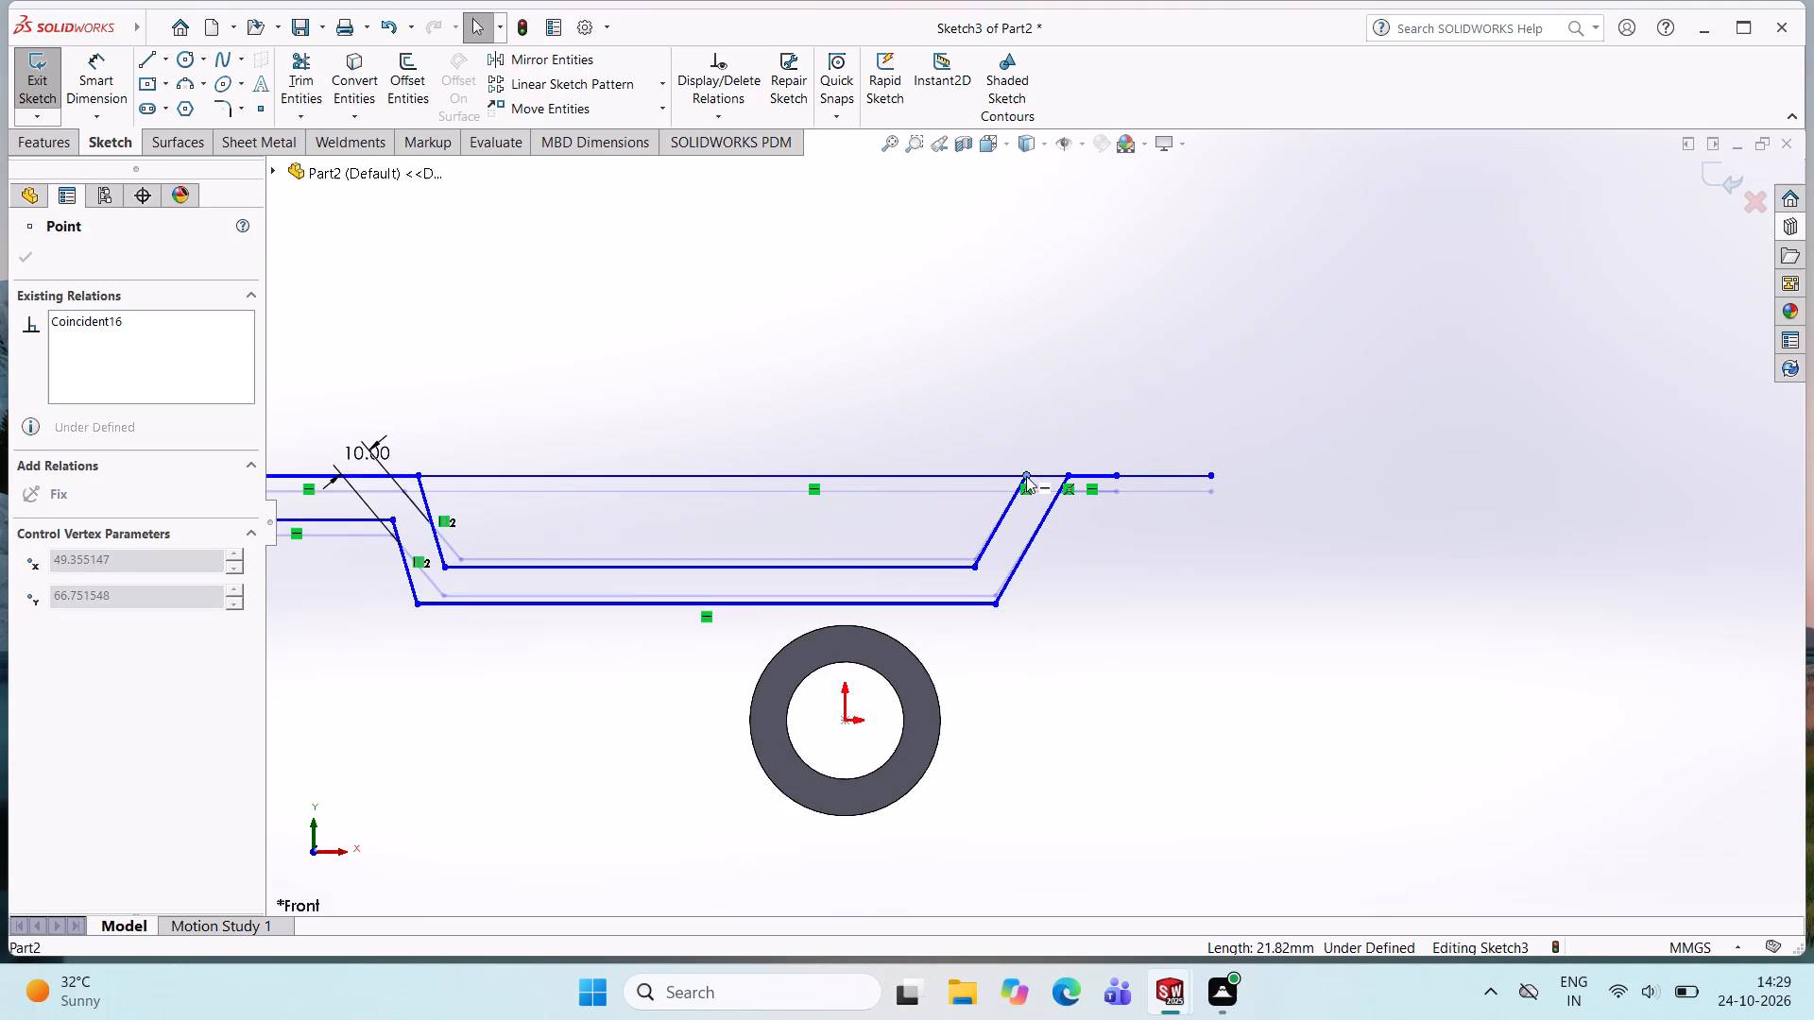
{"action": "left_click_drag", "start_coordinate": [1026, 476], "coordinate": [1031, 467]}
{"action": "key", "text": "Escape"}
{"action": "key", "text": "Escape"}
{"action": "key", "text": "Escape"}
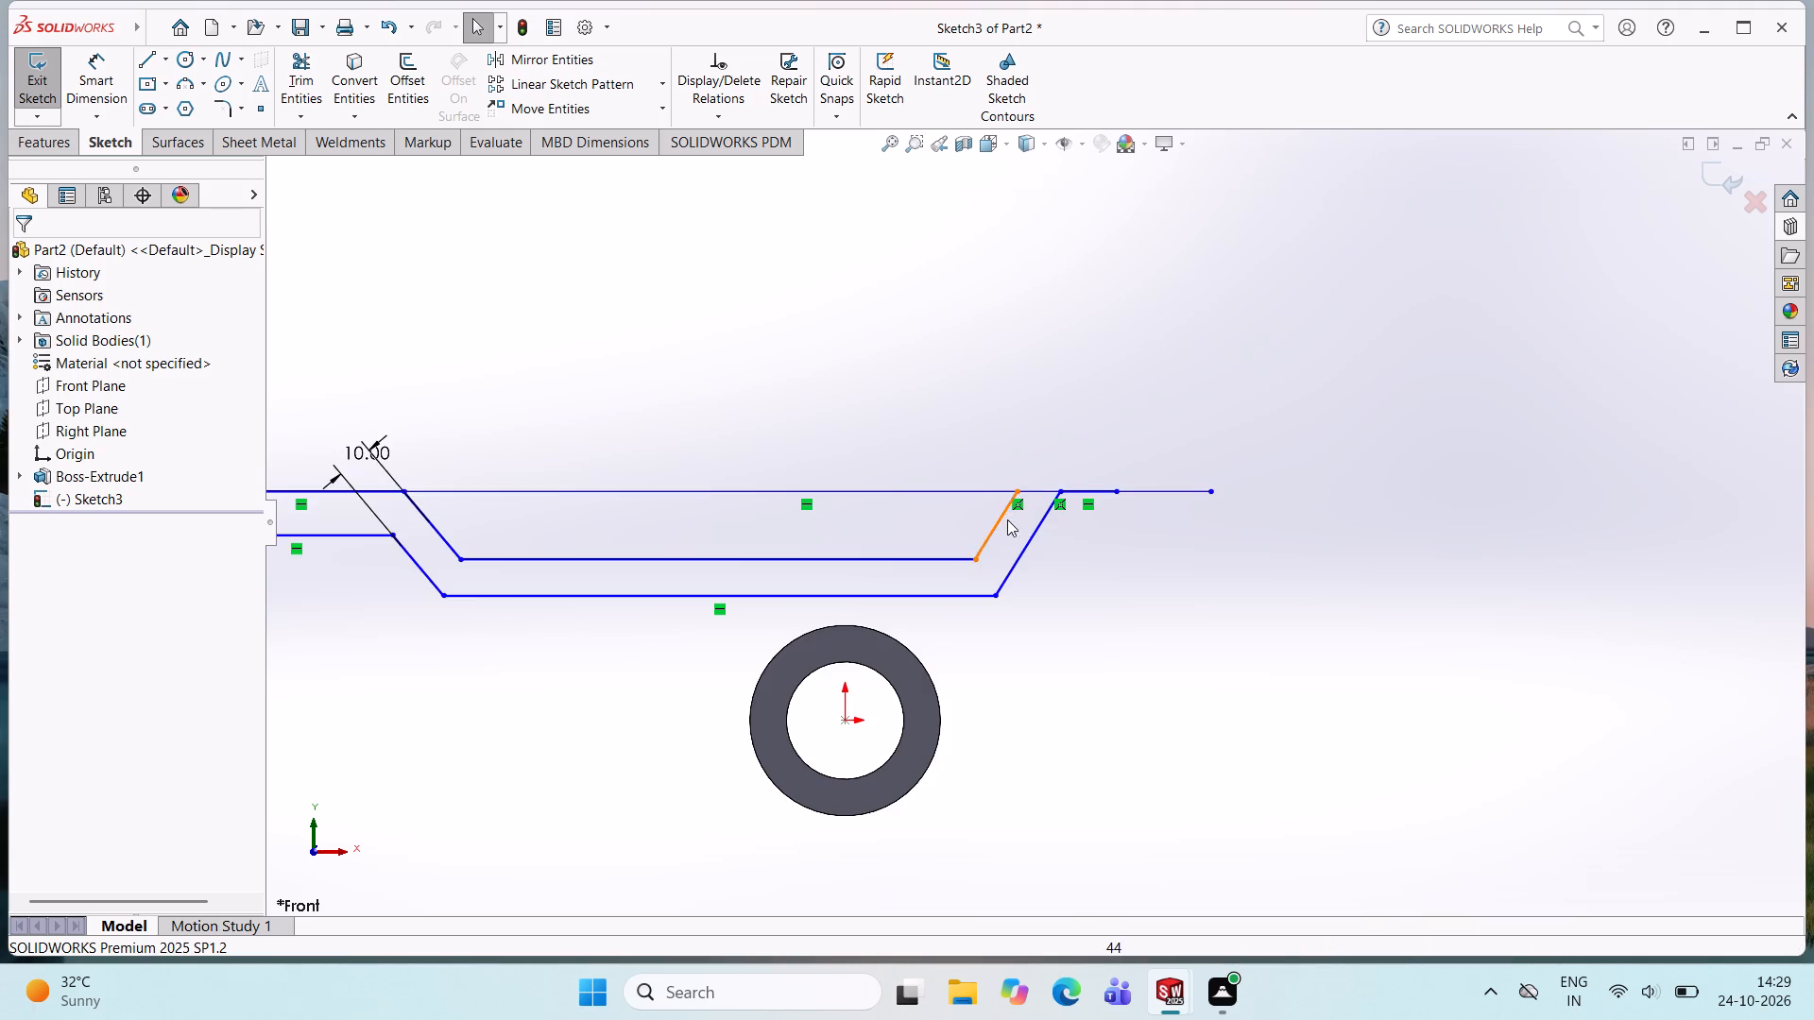
Delete the long horizontal helper line crossing the right sloped lines.
{"action": "scroll", "coordinate": [1007, 519], "scroll_direction": "down", "scroll_amount": 4}
{"action": "left_click", "coordinate": [1010, 474]}
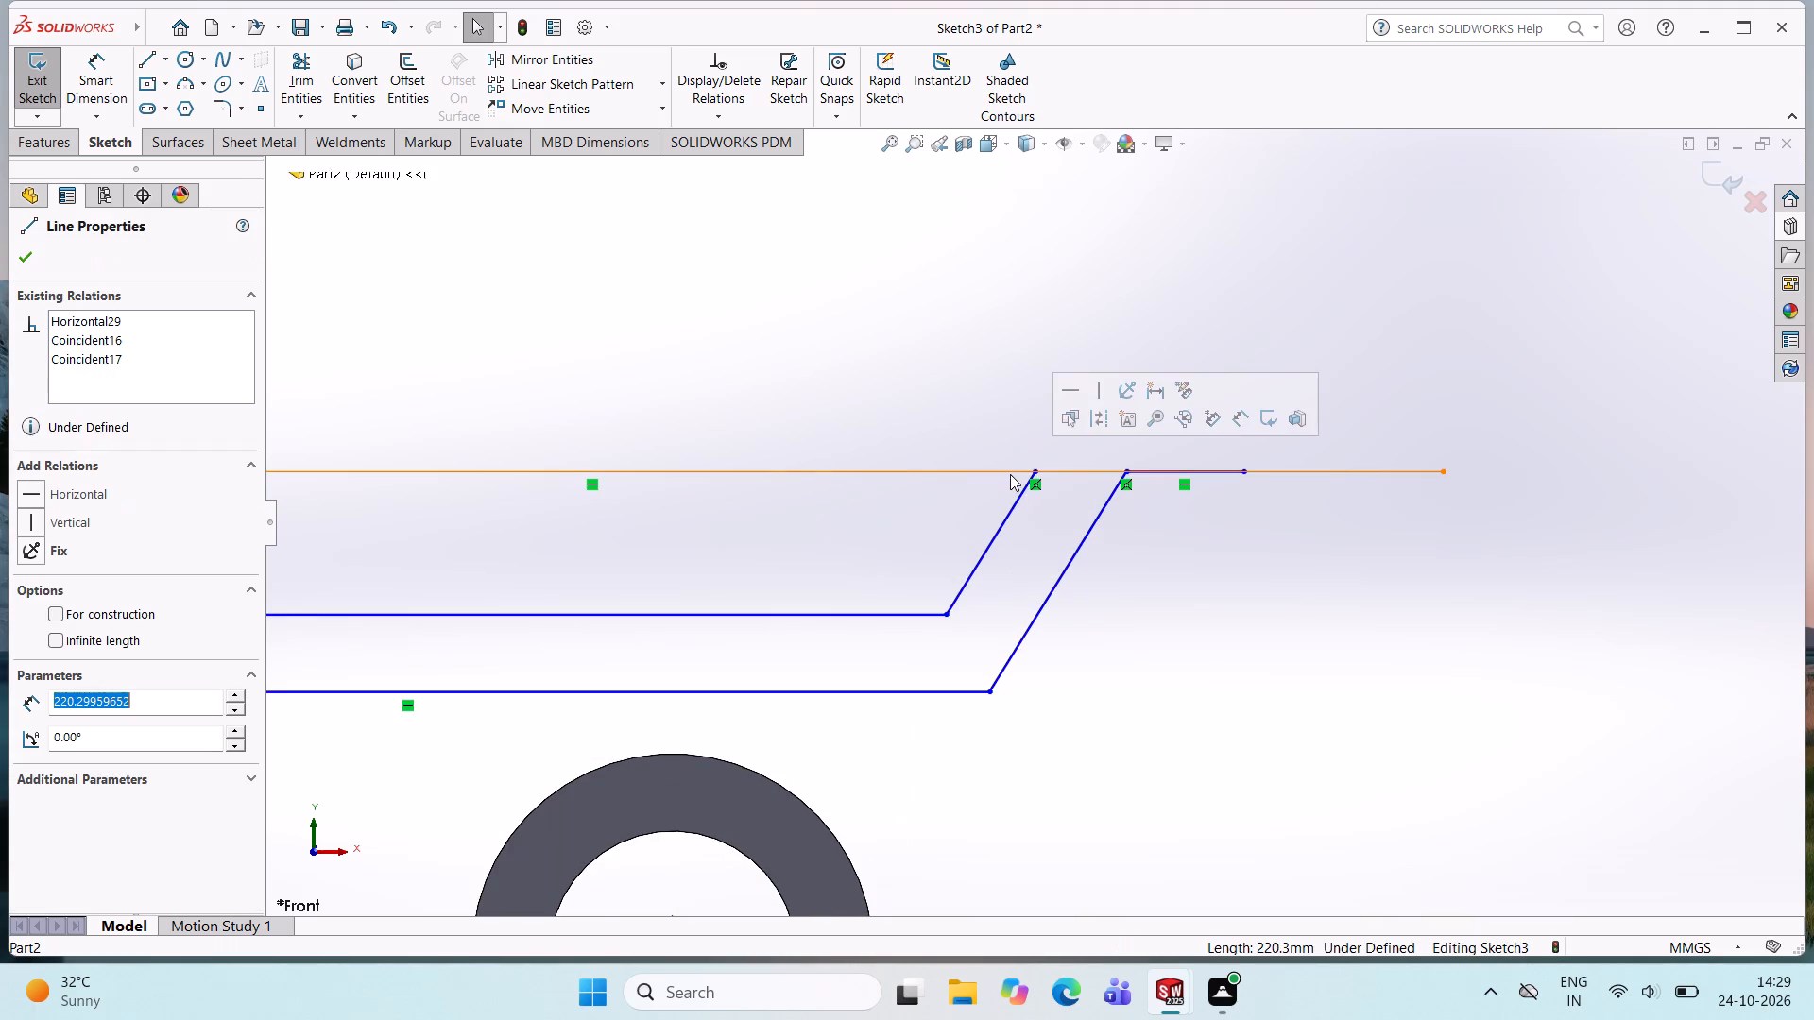
{"action": "key", "text": "Delete"}
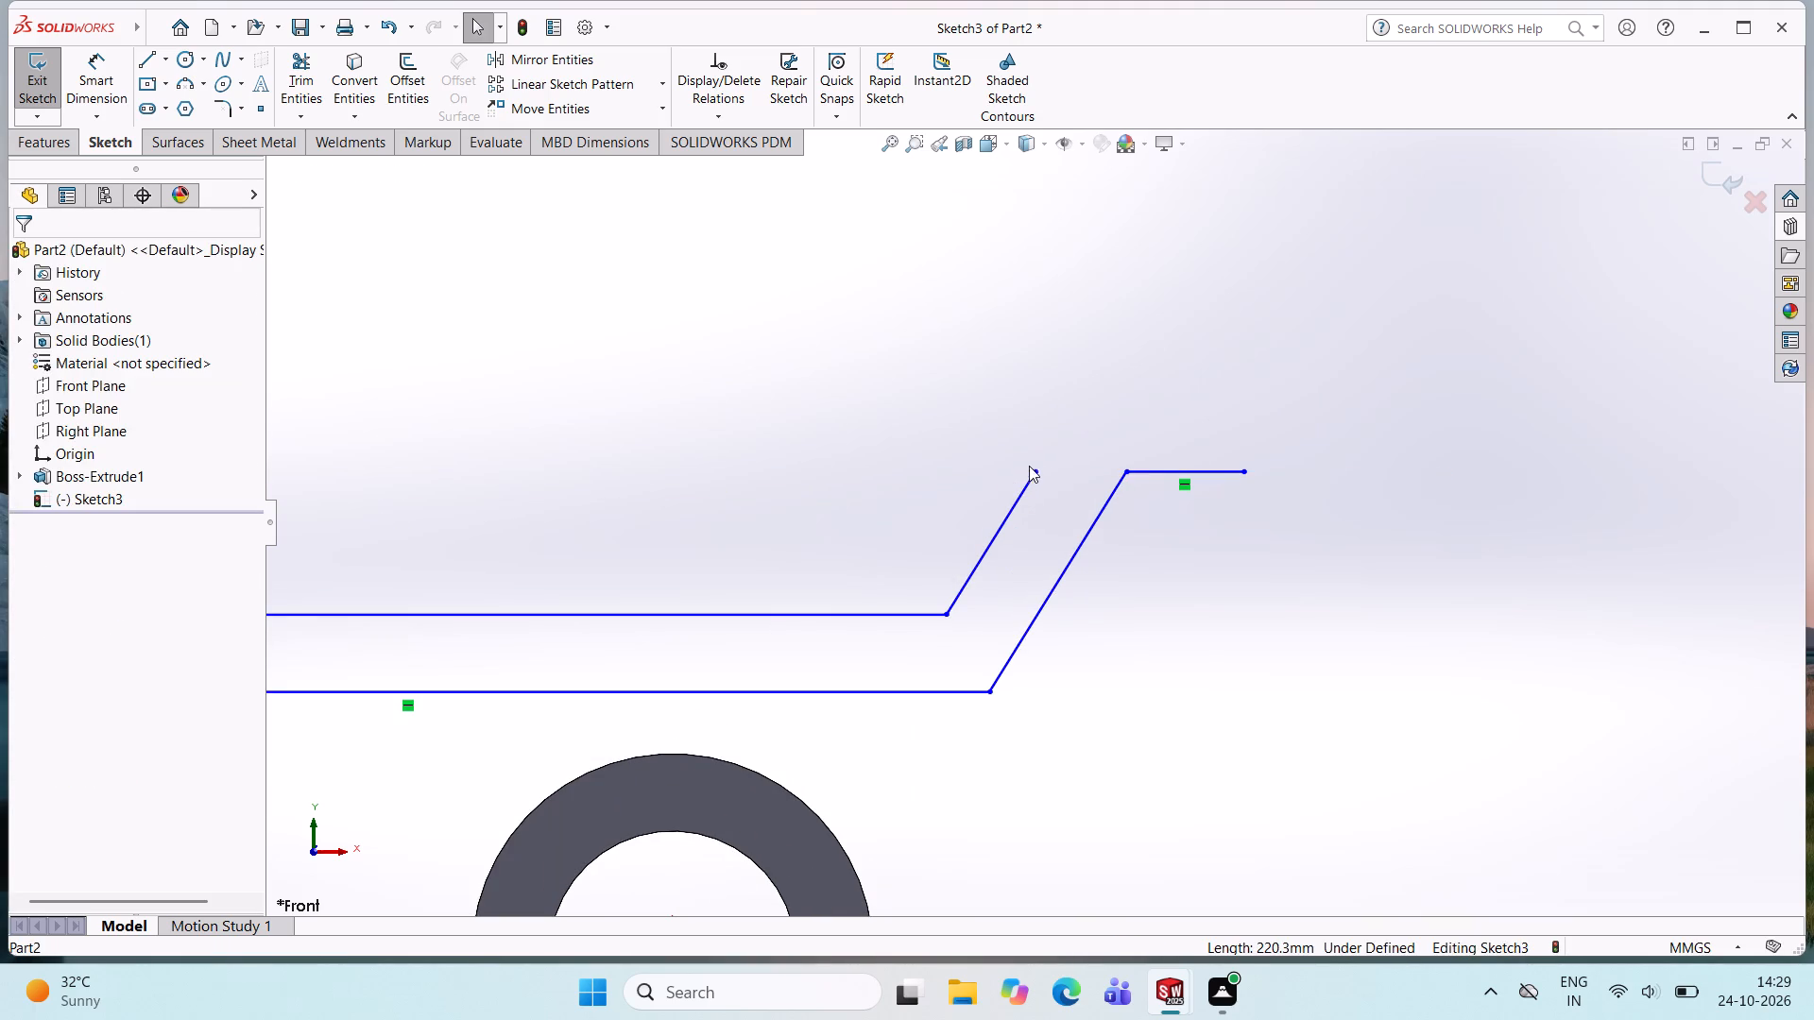
Extend the right inner sloped line's upper endpoint to about X 49.8 mm, Y 67.5 mm.
{"action": "left_click_drag", "start_coordinate": [1036, 474], "coordinate": [1055, 437]}
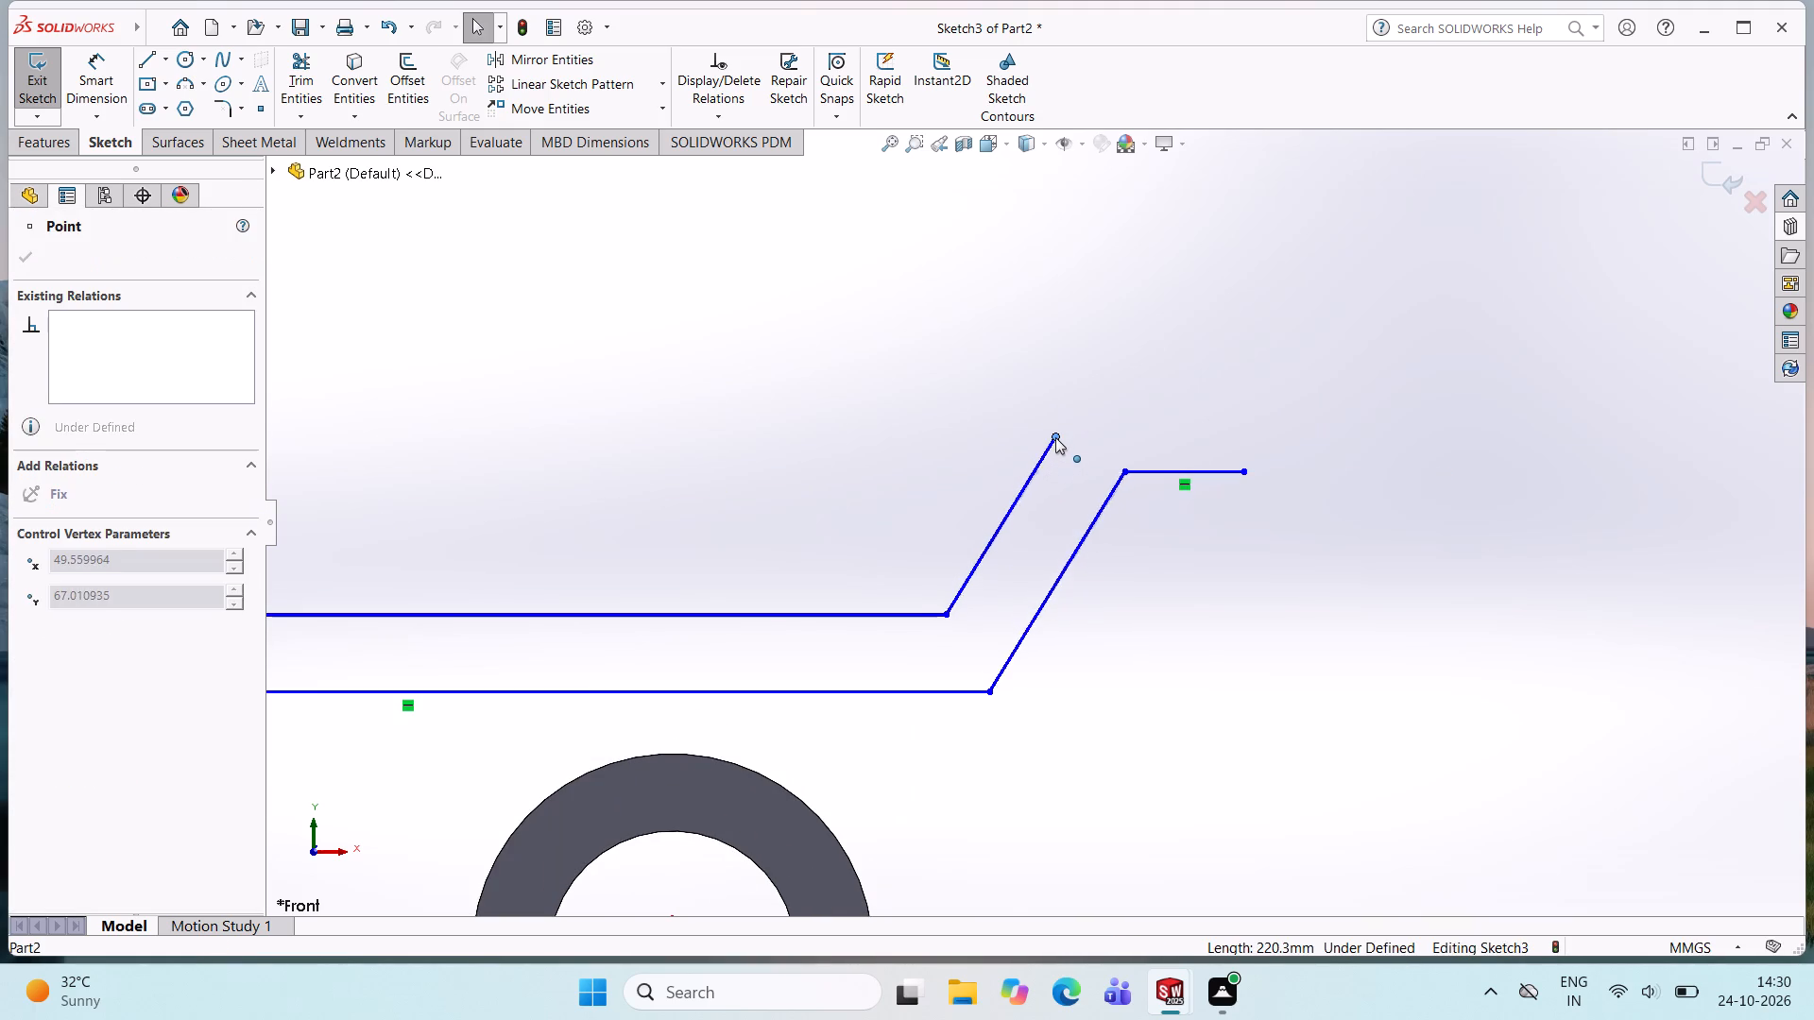
{"action": "left_click_drag", "start_coordinate": [1055, 437], "coordinate": [1057, 433]}
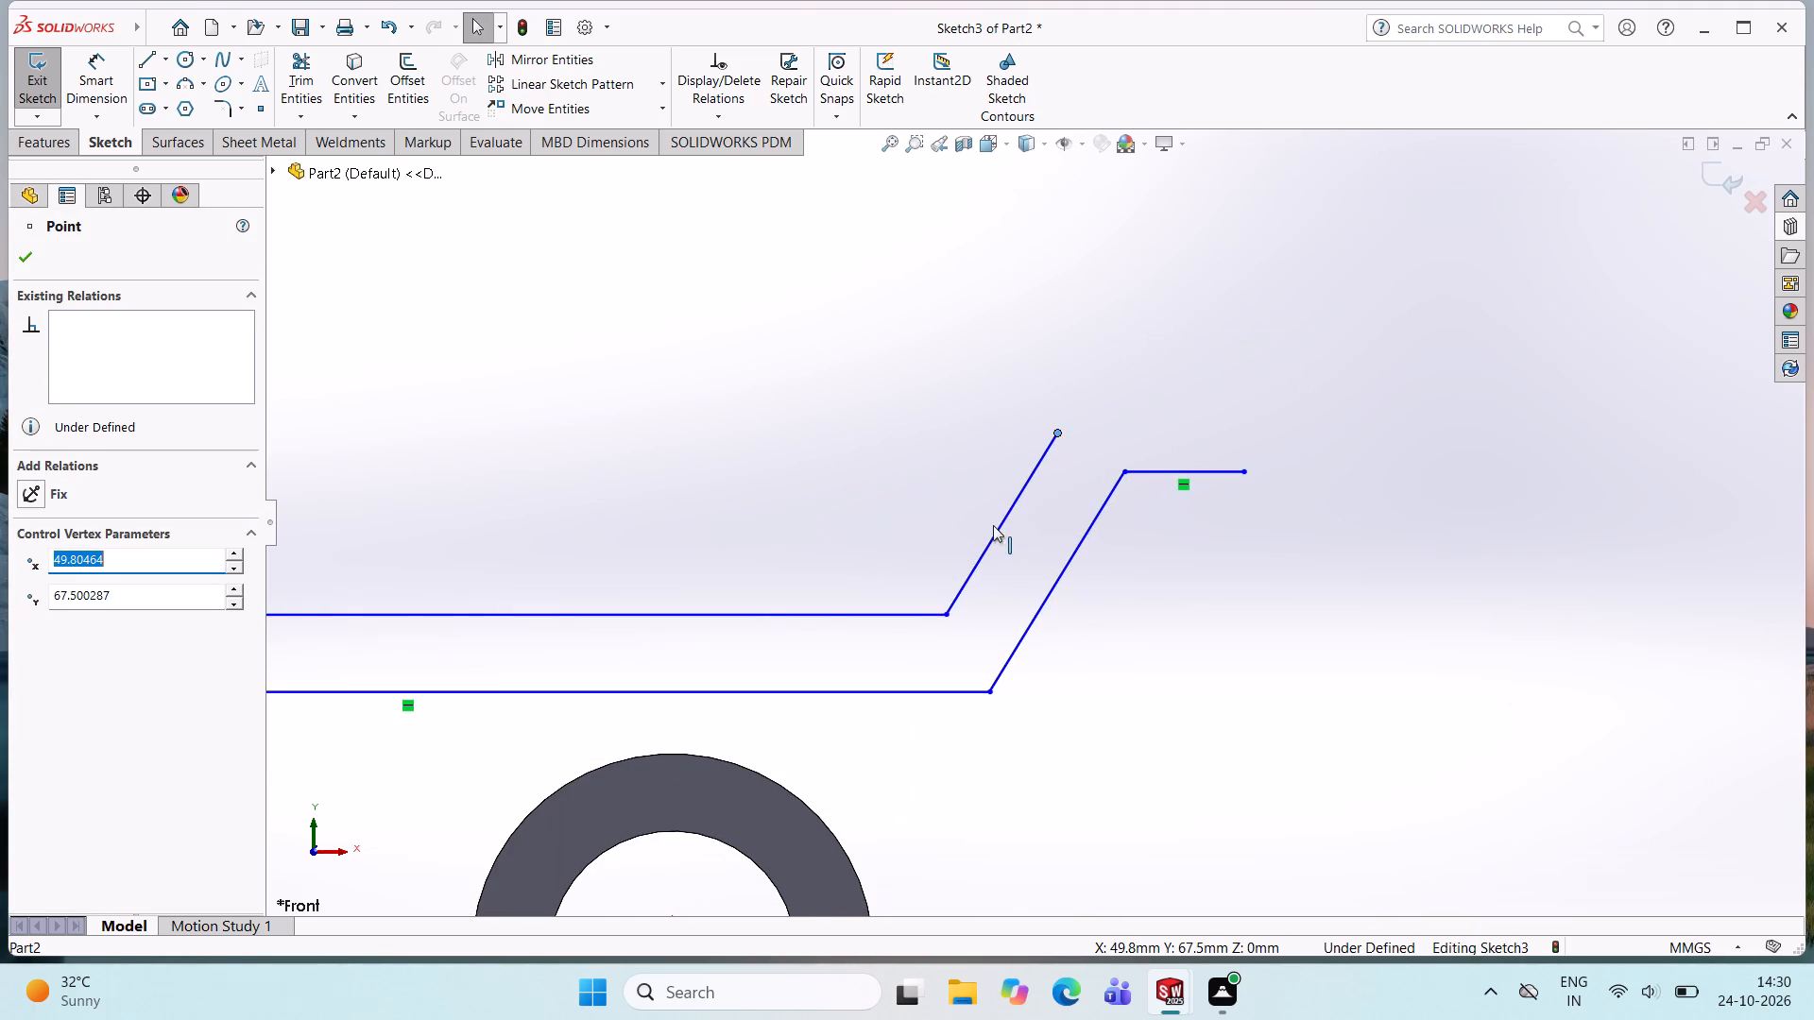
Close the profile's right end with a horizontal line about 24.2 mm long and a vertical line about 4.9 mm long.
{"action": "scroll", "coordinate": [993, 520], "scroll_direction": "down", "scroll_amount": 2}
{"action": "left_click", "coordinate": [153, 58]}
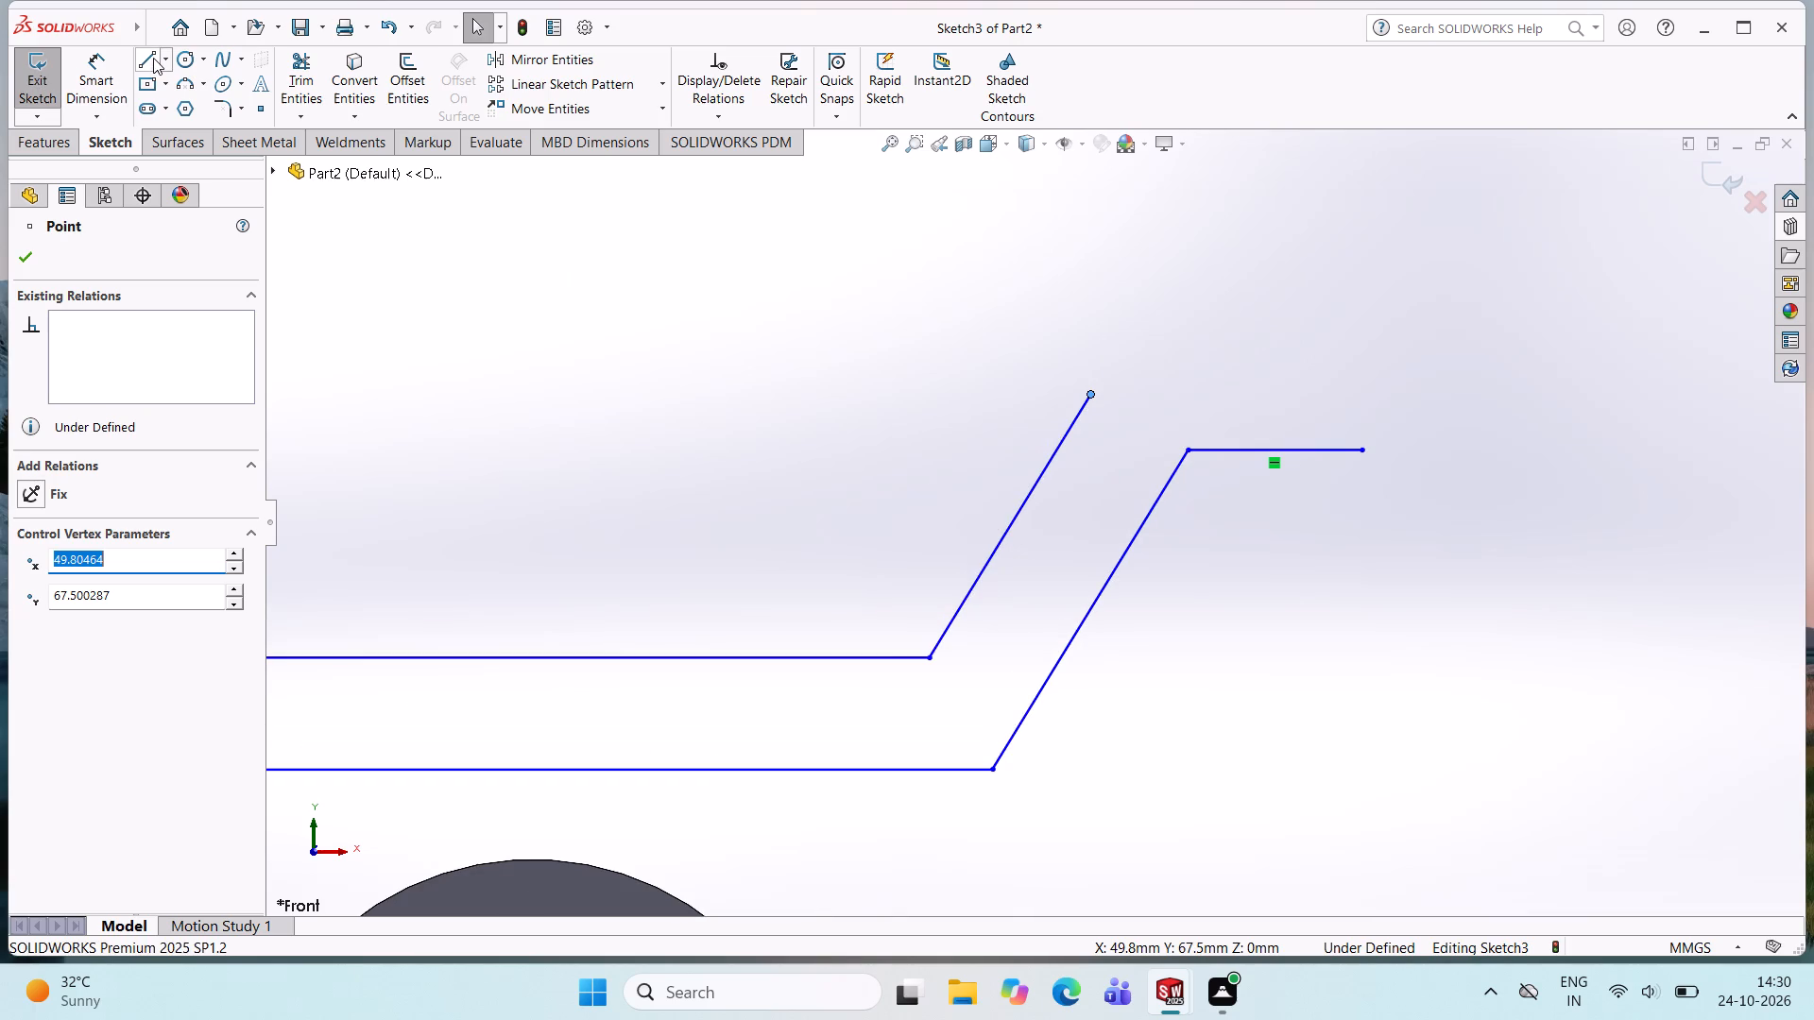
{"action": "left_click", "coordinate": [1093, 396]}
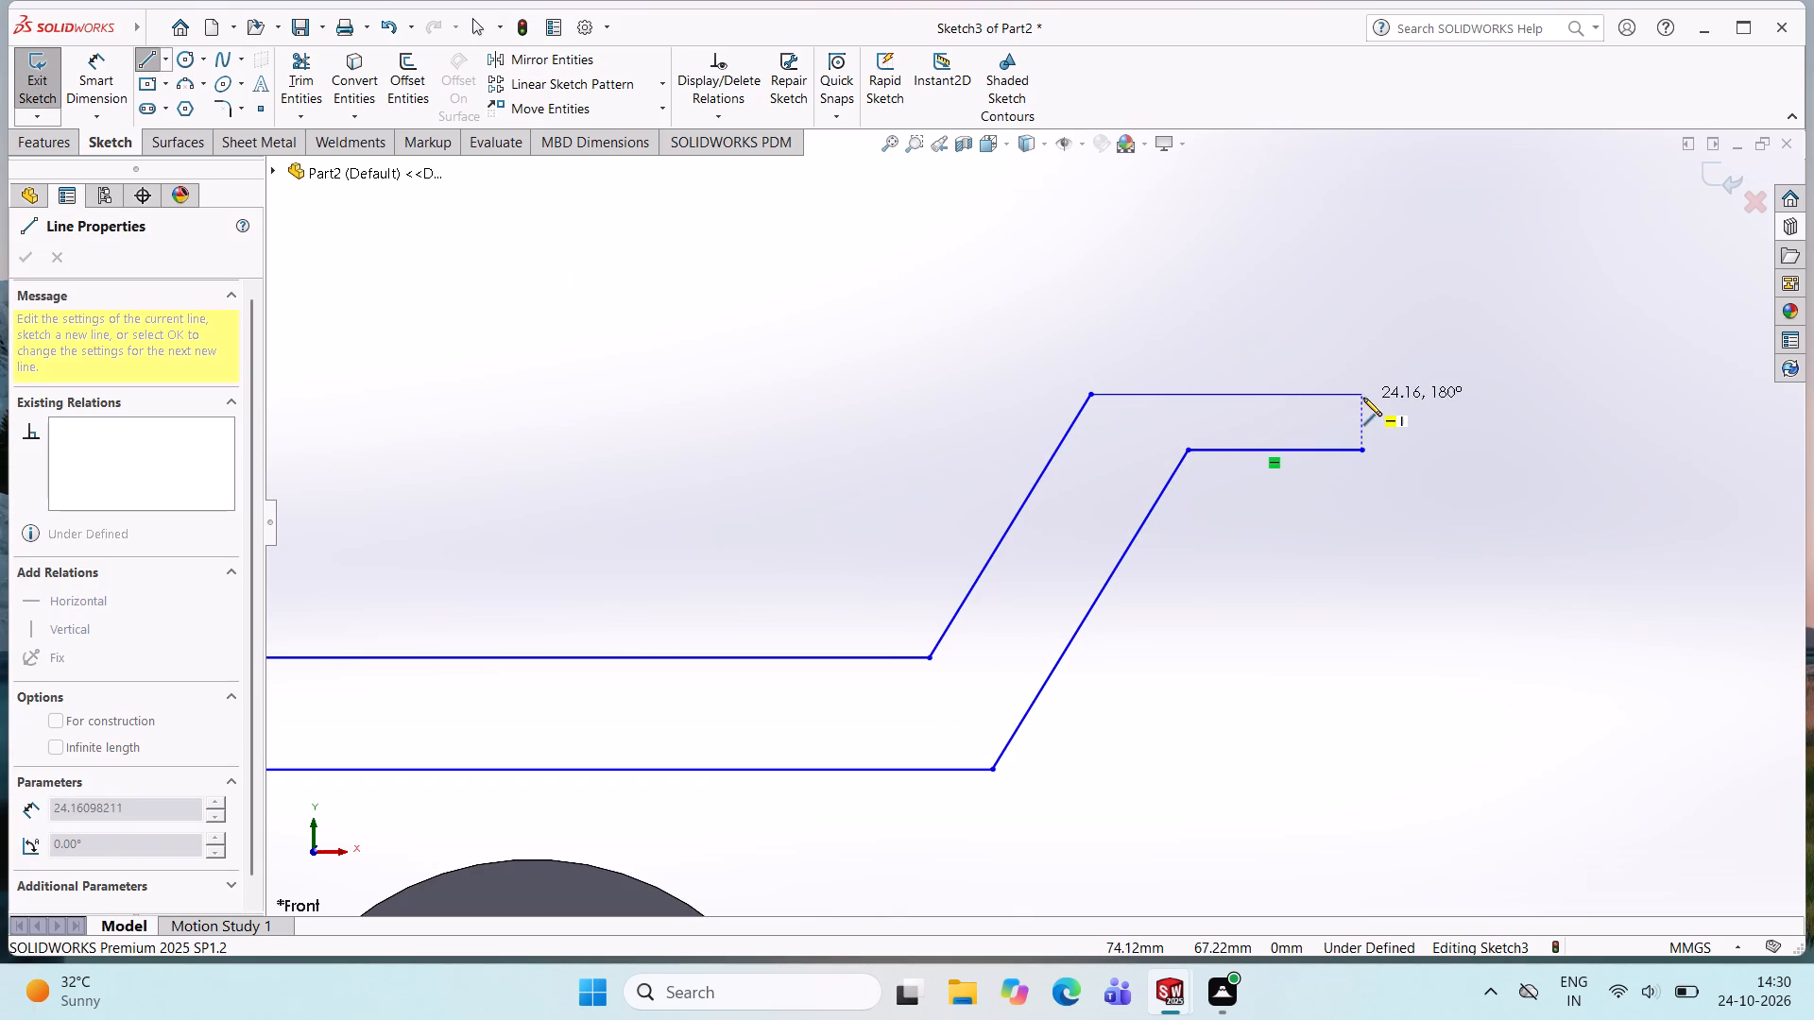
{"action": "left_click", "coordinate": [1360, 398]}
{"action": "left_click", "coordinate": [1362, 452]}
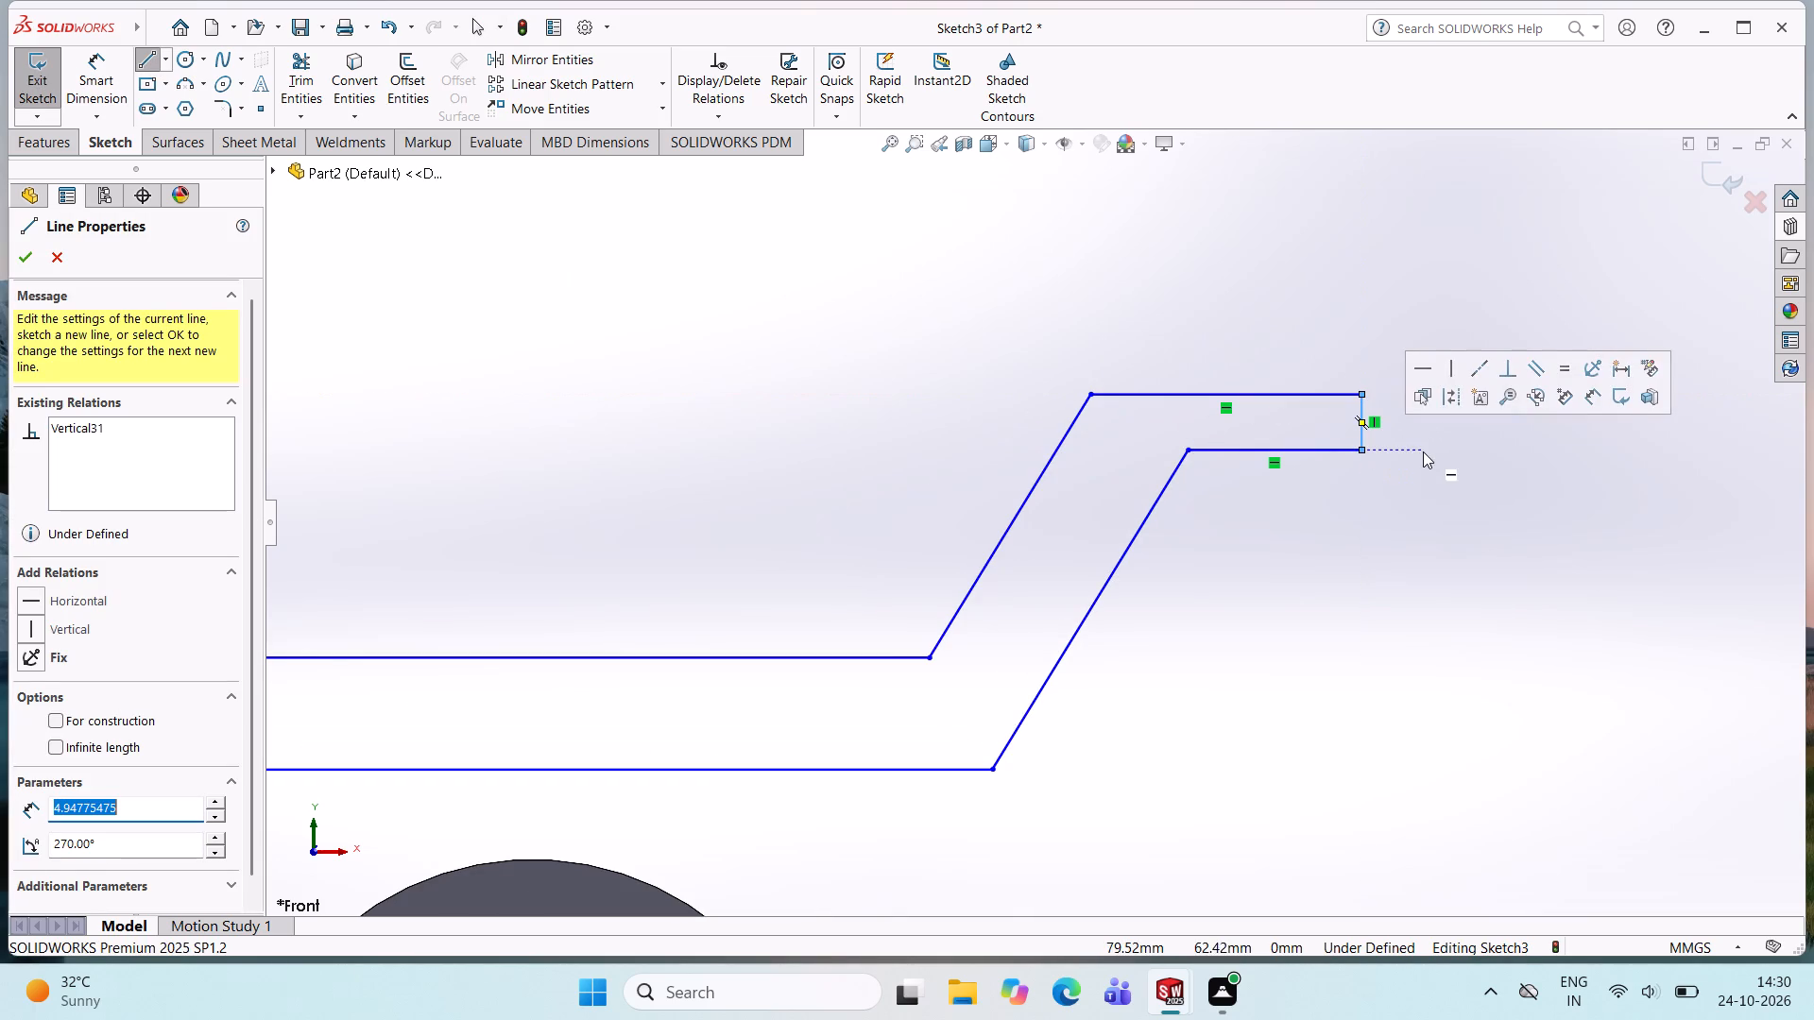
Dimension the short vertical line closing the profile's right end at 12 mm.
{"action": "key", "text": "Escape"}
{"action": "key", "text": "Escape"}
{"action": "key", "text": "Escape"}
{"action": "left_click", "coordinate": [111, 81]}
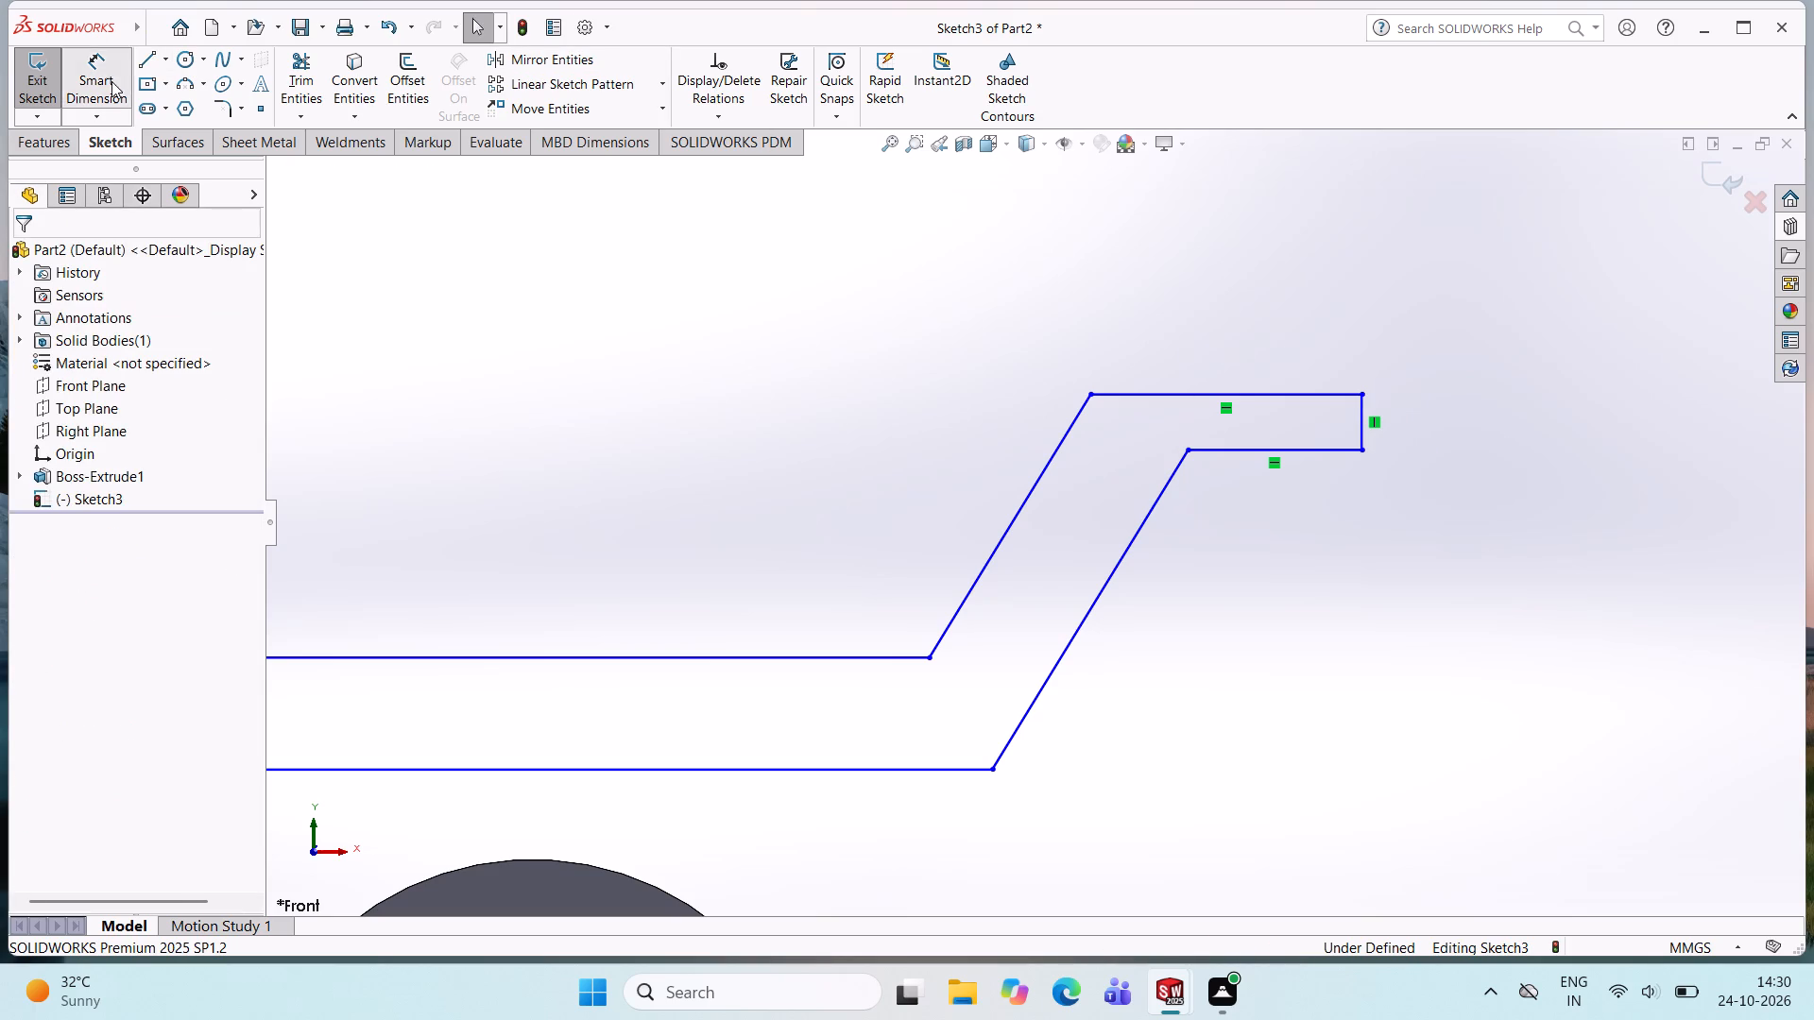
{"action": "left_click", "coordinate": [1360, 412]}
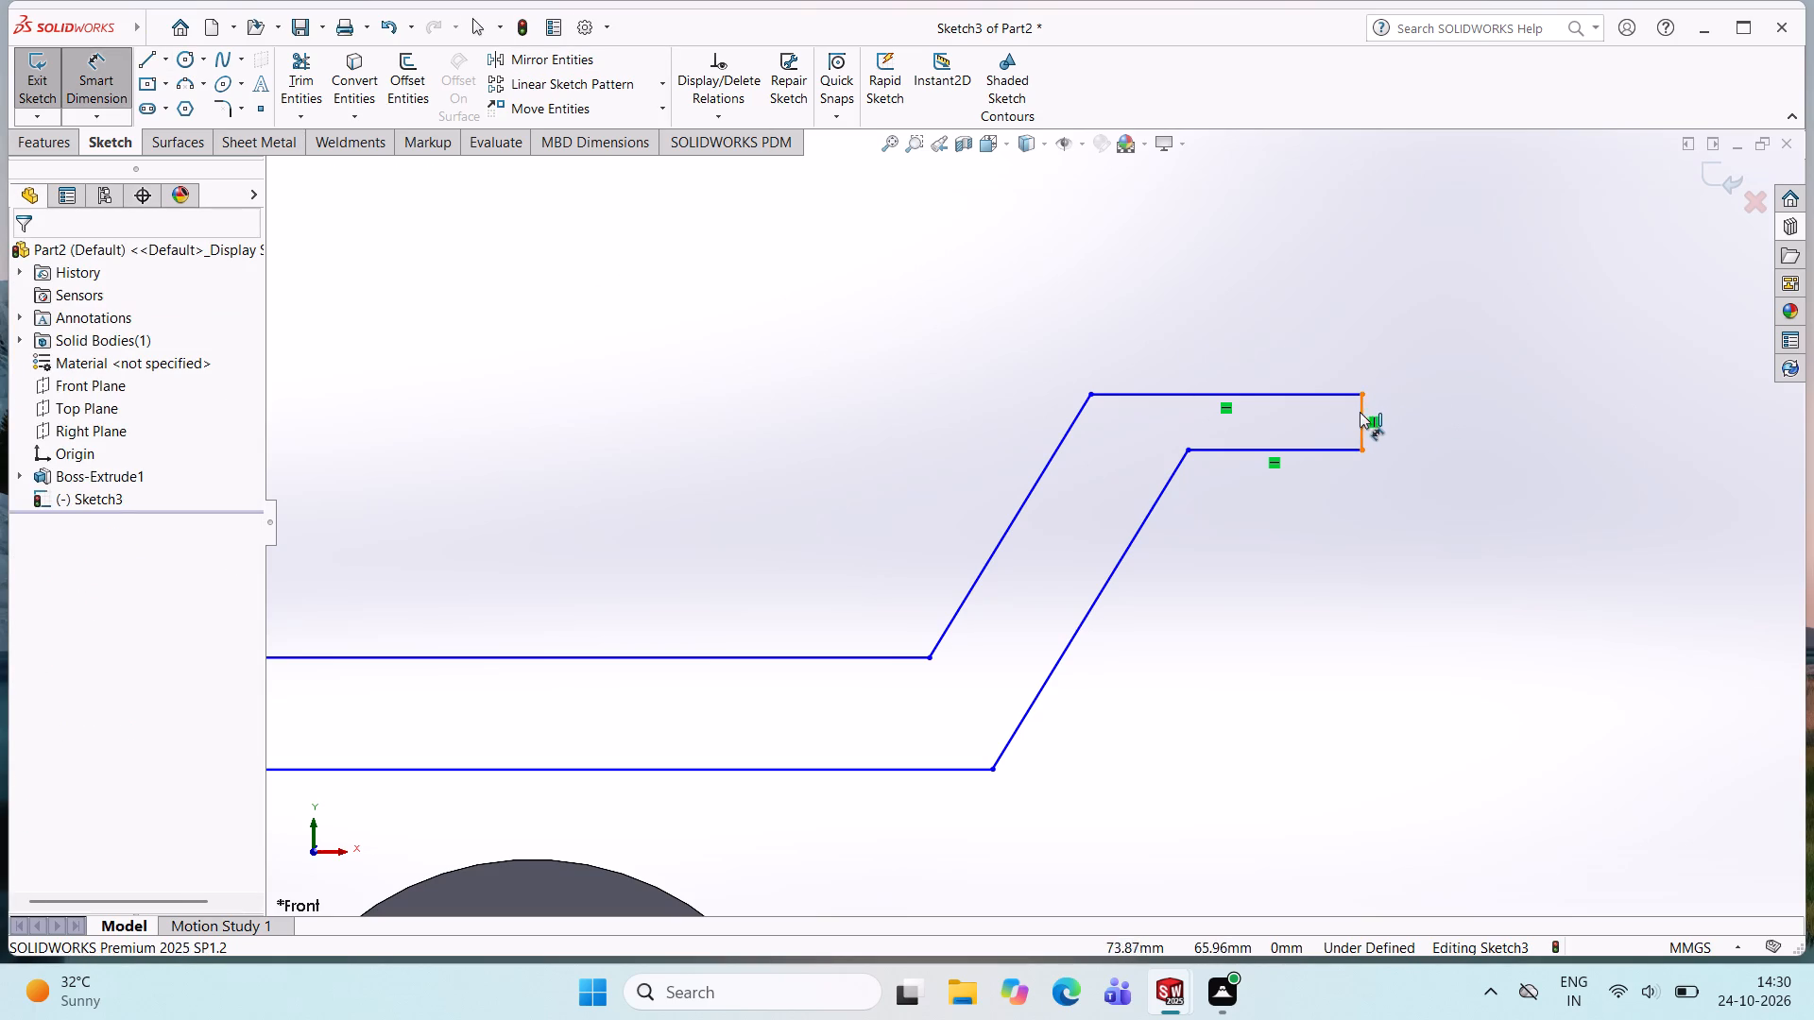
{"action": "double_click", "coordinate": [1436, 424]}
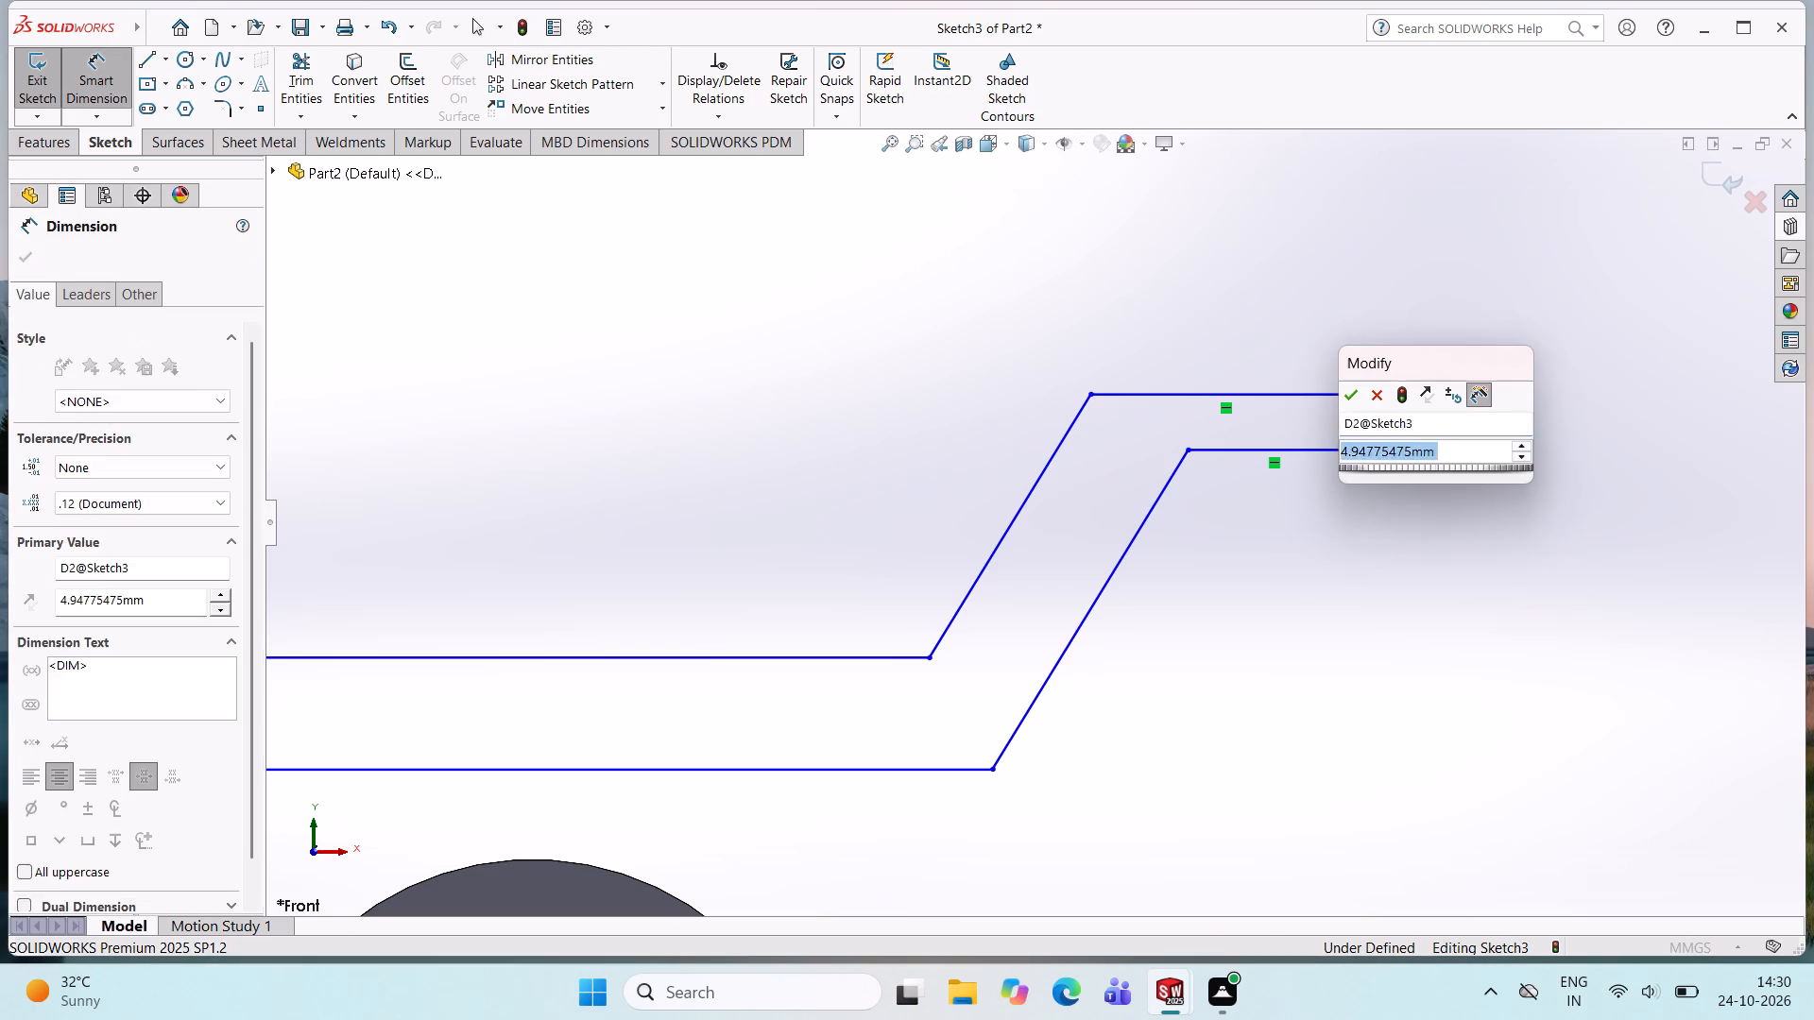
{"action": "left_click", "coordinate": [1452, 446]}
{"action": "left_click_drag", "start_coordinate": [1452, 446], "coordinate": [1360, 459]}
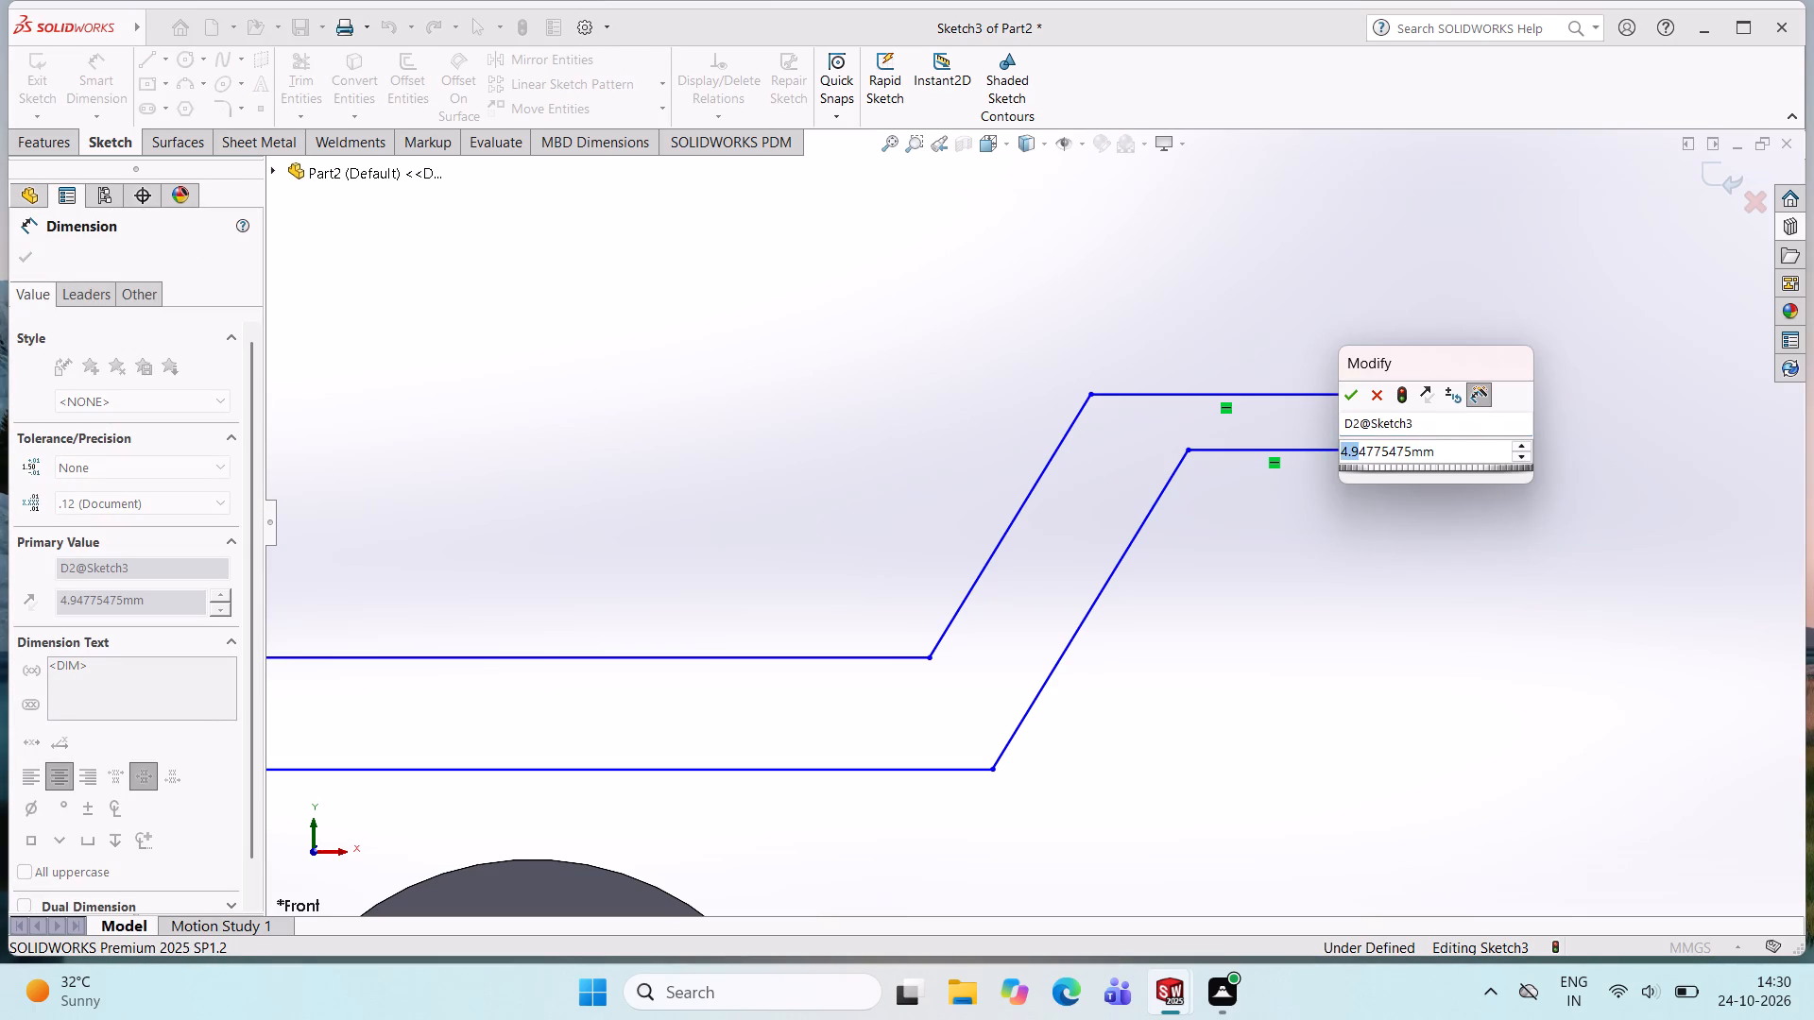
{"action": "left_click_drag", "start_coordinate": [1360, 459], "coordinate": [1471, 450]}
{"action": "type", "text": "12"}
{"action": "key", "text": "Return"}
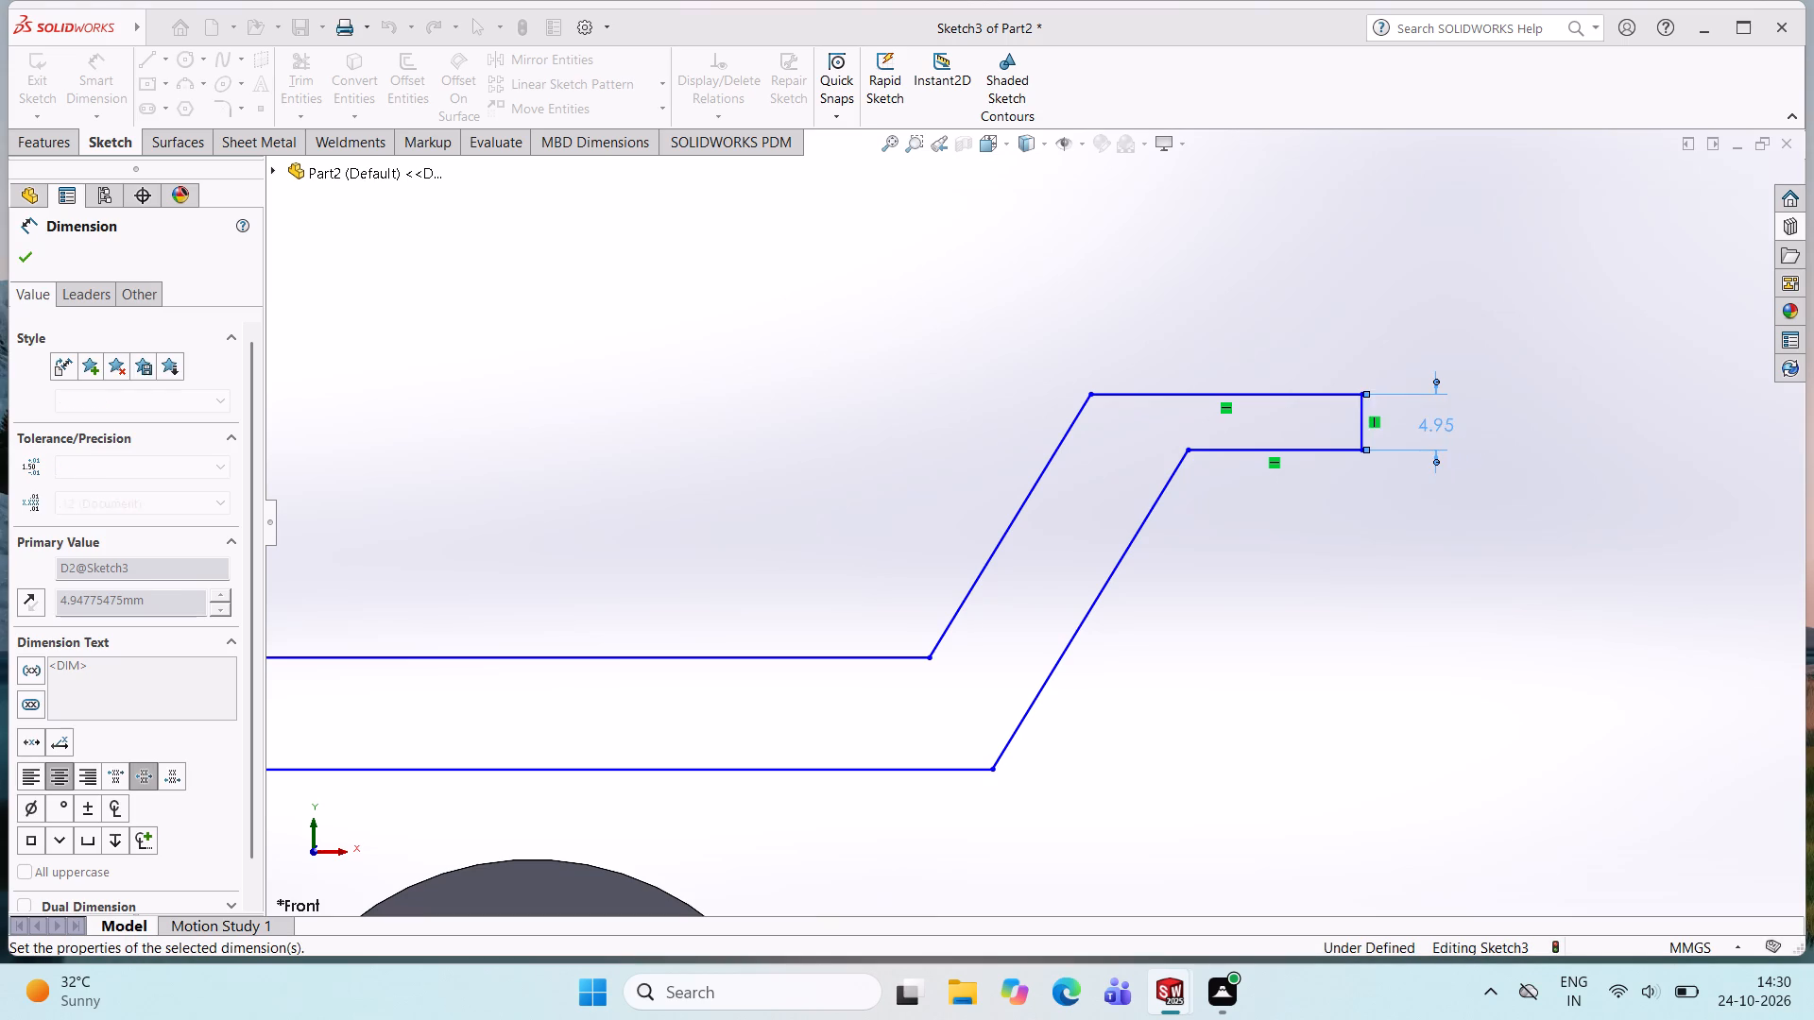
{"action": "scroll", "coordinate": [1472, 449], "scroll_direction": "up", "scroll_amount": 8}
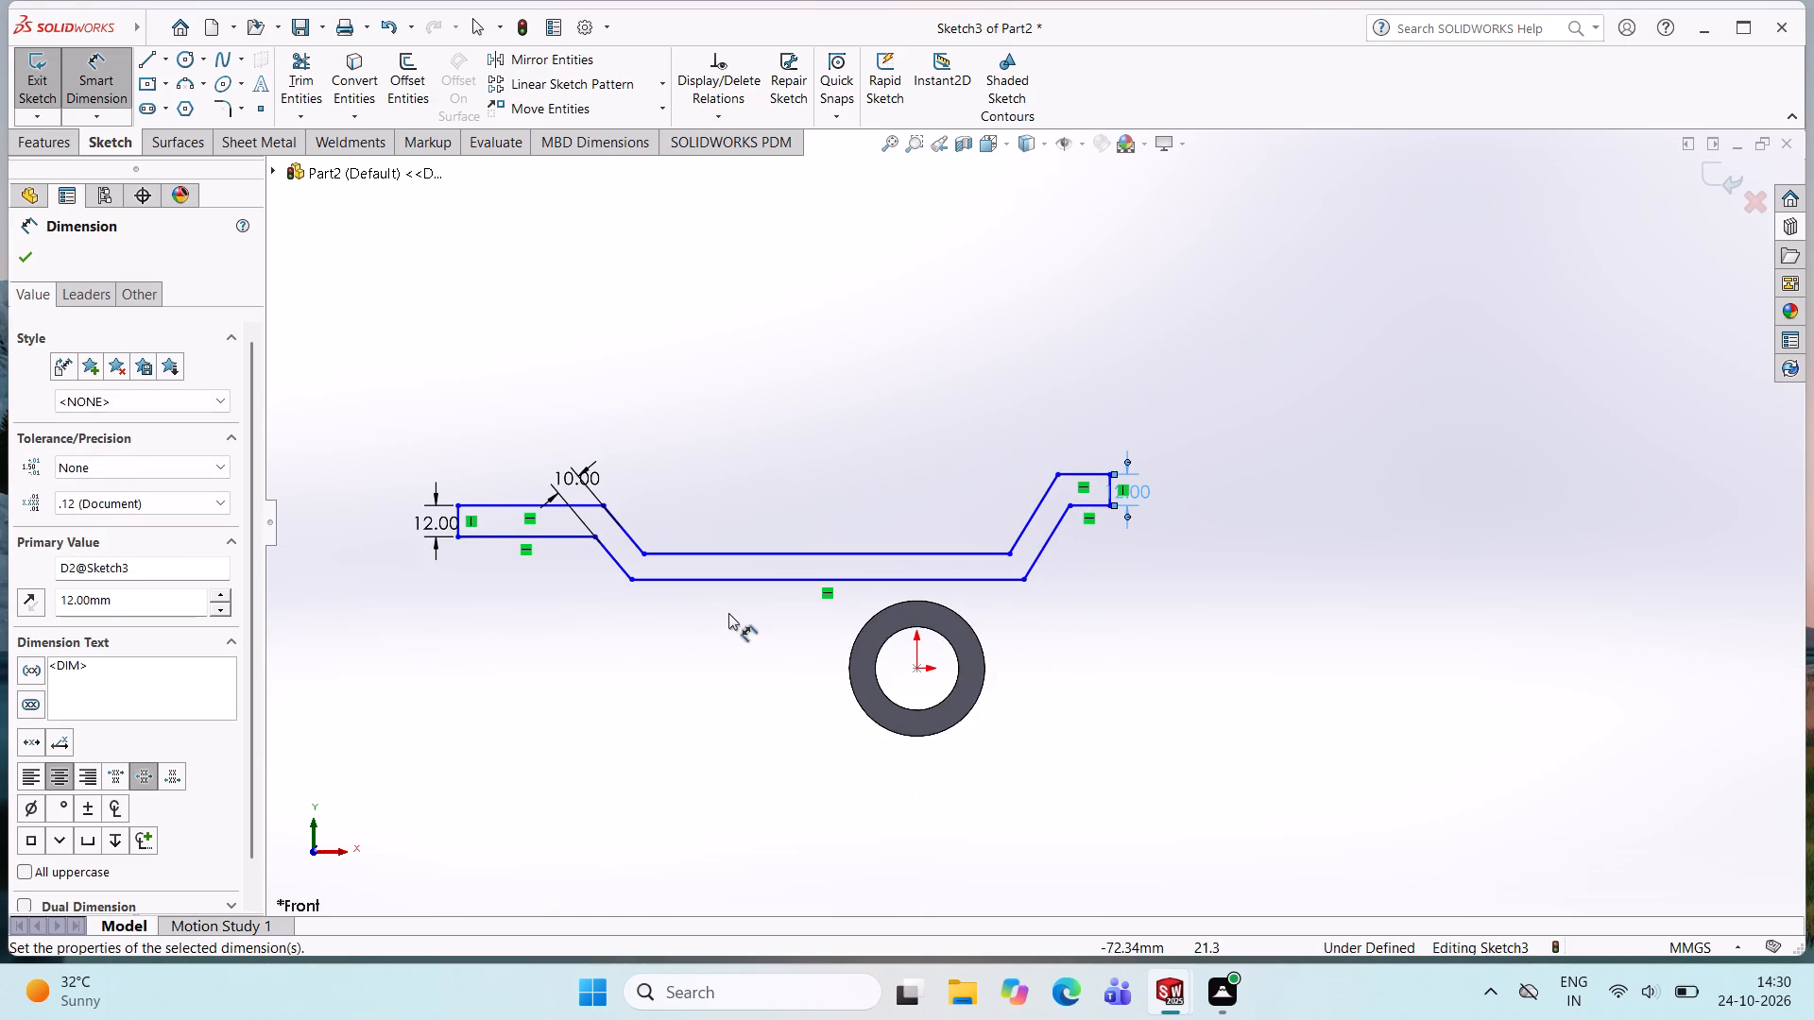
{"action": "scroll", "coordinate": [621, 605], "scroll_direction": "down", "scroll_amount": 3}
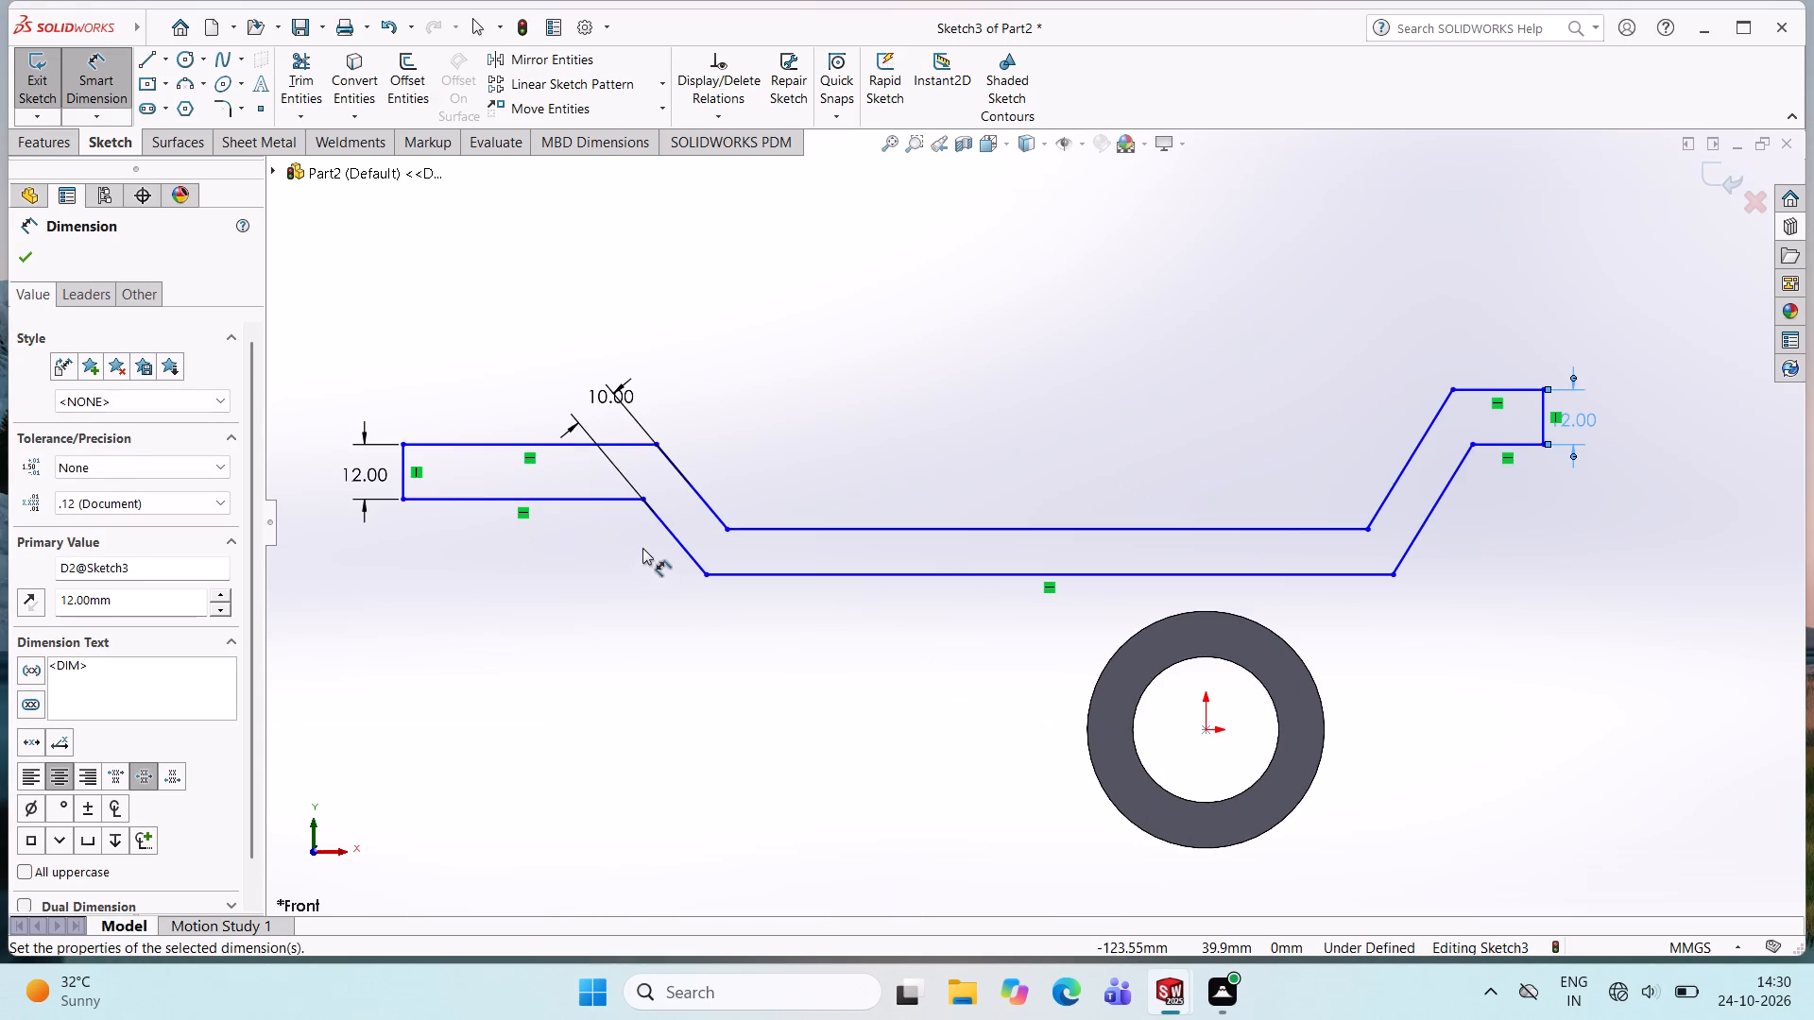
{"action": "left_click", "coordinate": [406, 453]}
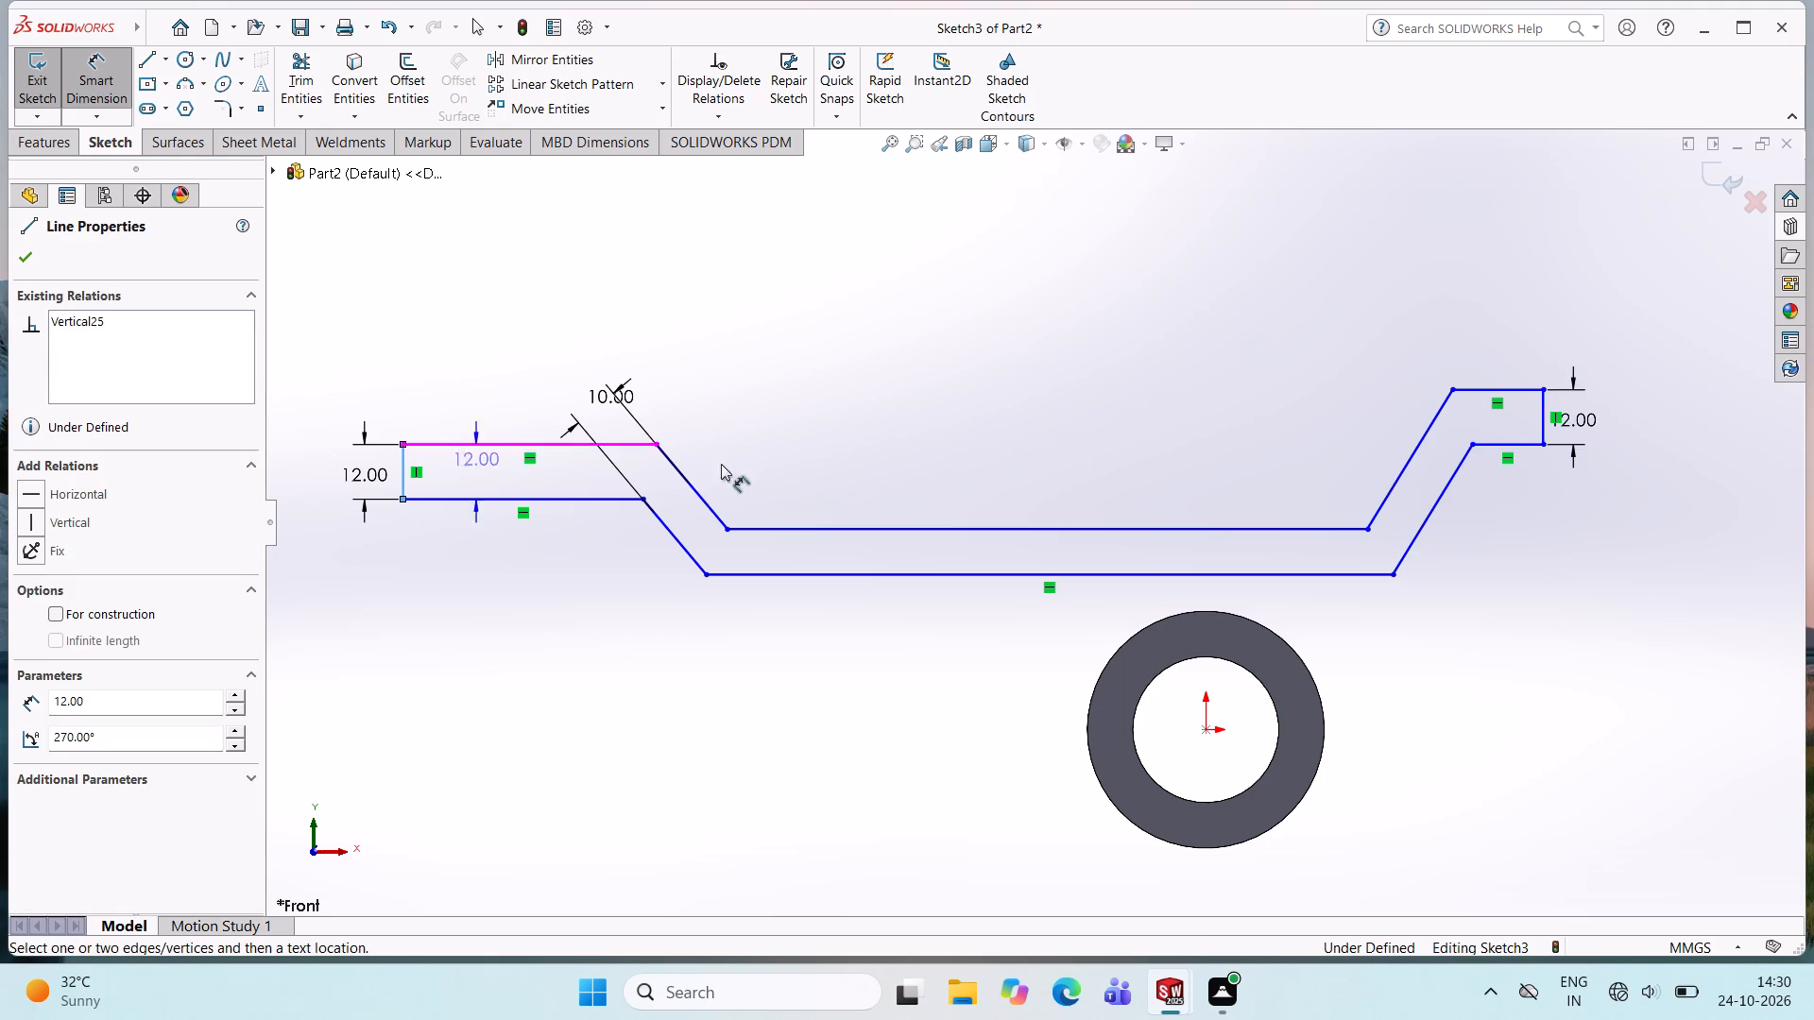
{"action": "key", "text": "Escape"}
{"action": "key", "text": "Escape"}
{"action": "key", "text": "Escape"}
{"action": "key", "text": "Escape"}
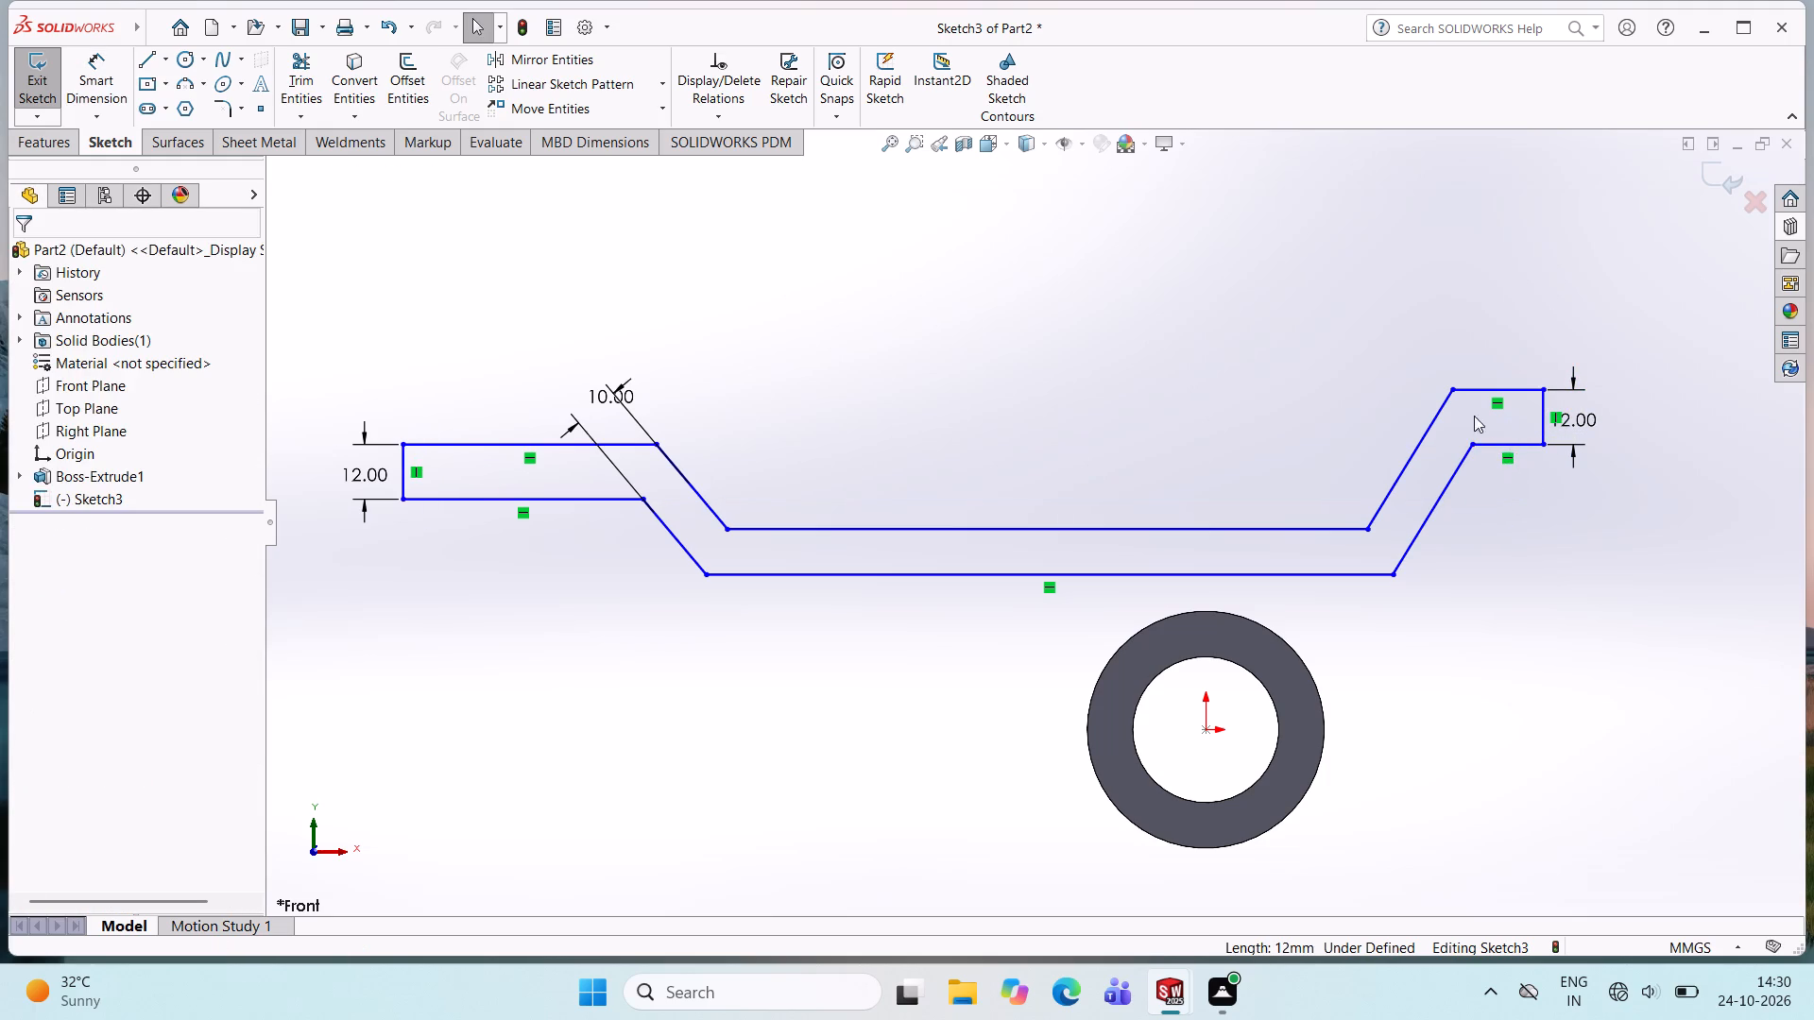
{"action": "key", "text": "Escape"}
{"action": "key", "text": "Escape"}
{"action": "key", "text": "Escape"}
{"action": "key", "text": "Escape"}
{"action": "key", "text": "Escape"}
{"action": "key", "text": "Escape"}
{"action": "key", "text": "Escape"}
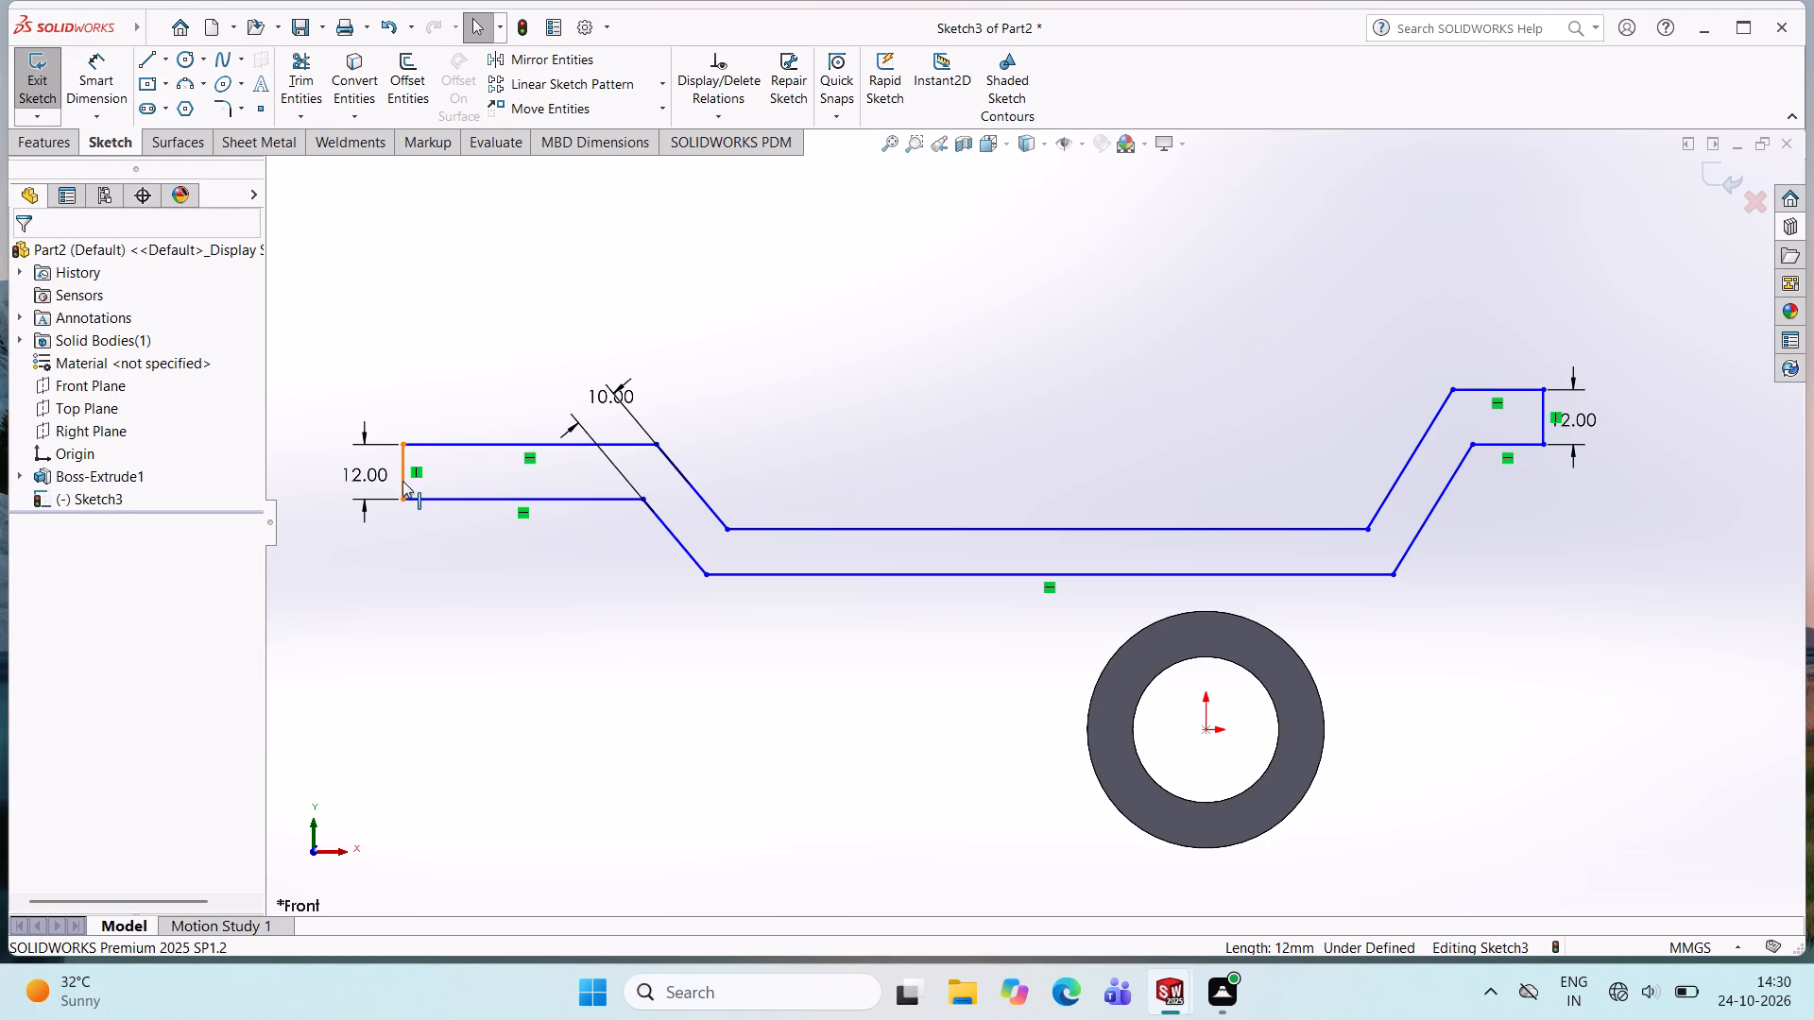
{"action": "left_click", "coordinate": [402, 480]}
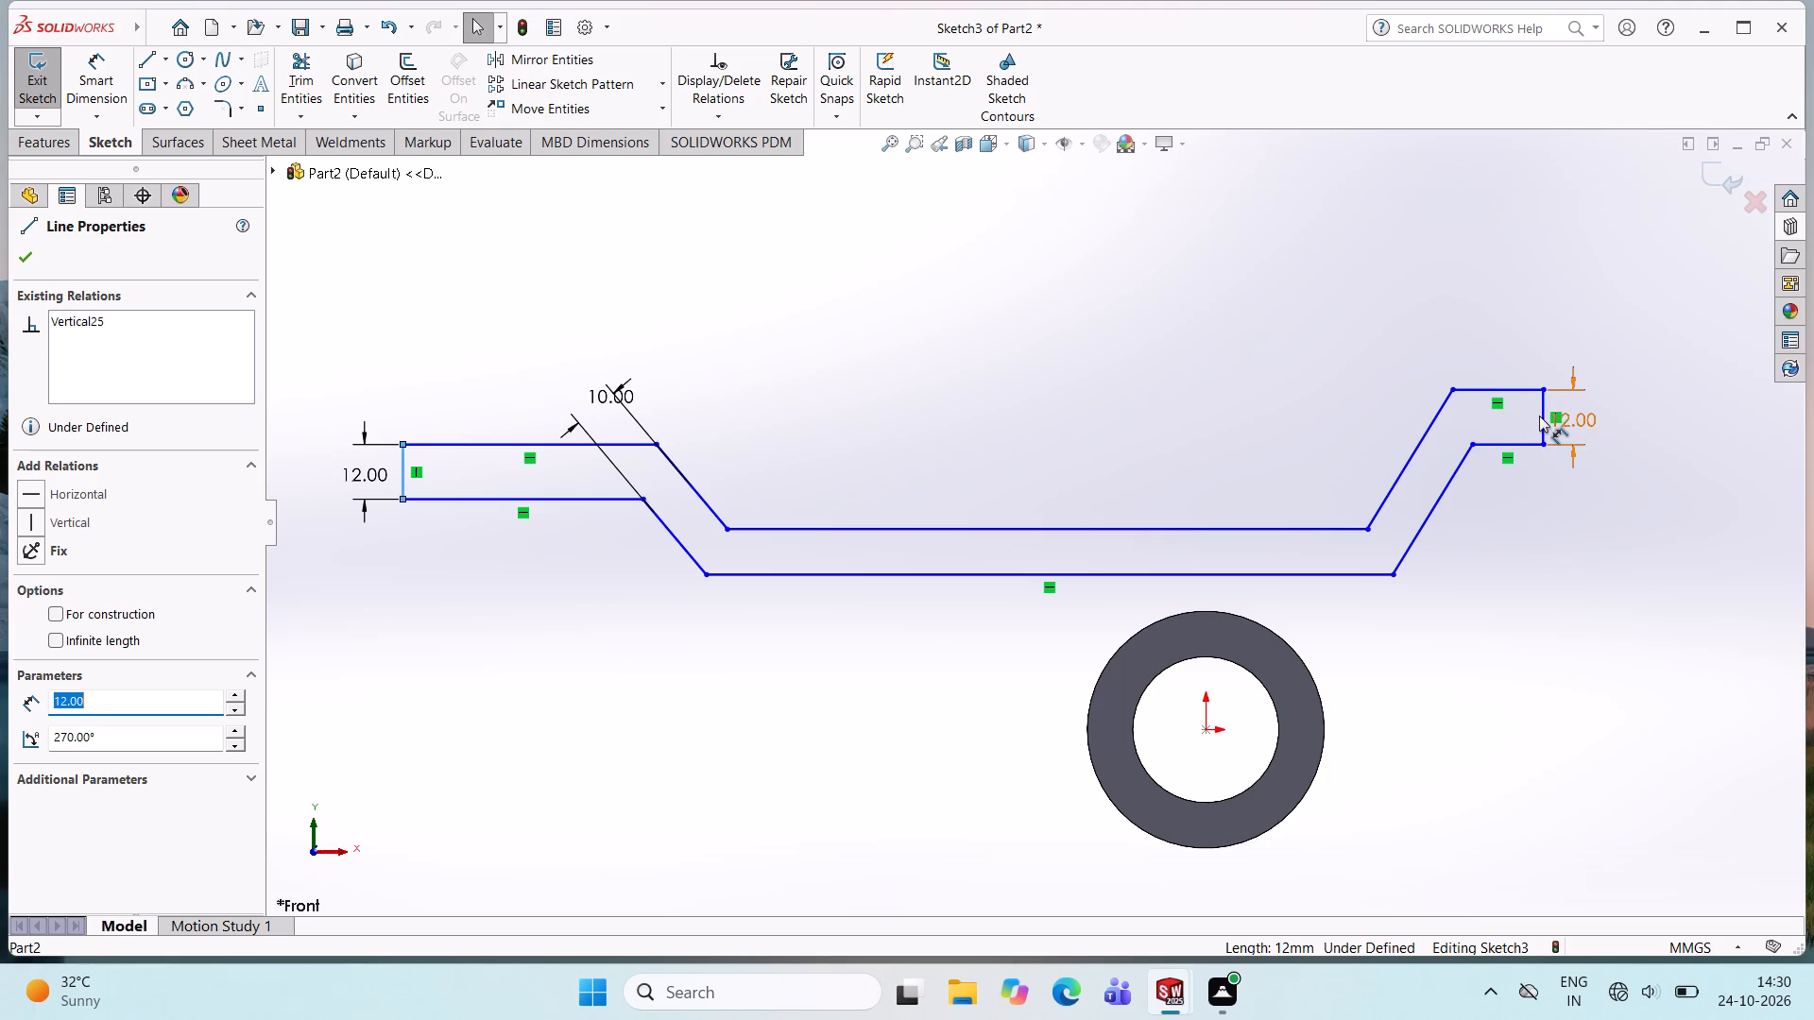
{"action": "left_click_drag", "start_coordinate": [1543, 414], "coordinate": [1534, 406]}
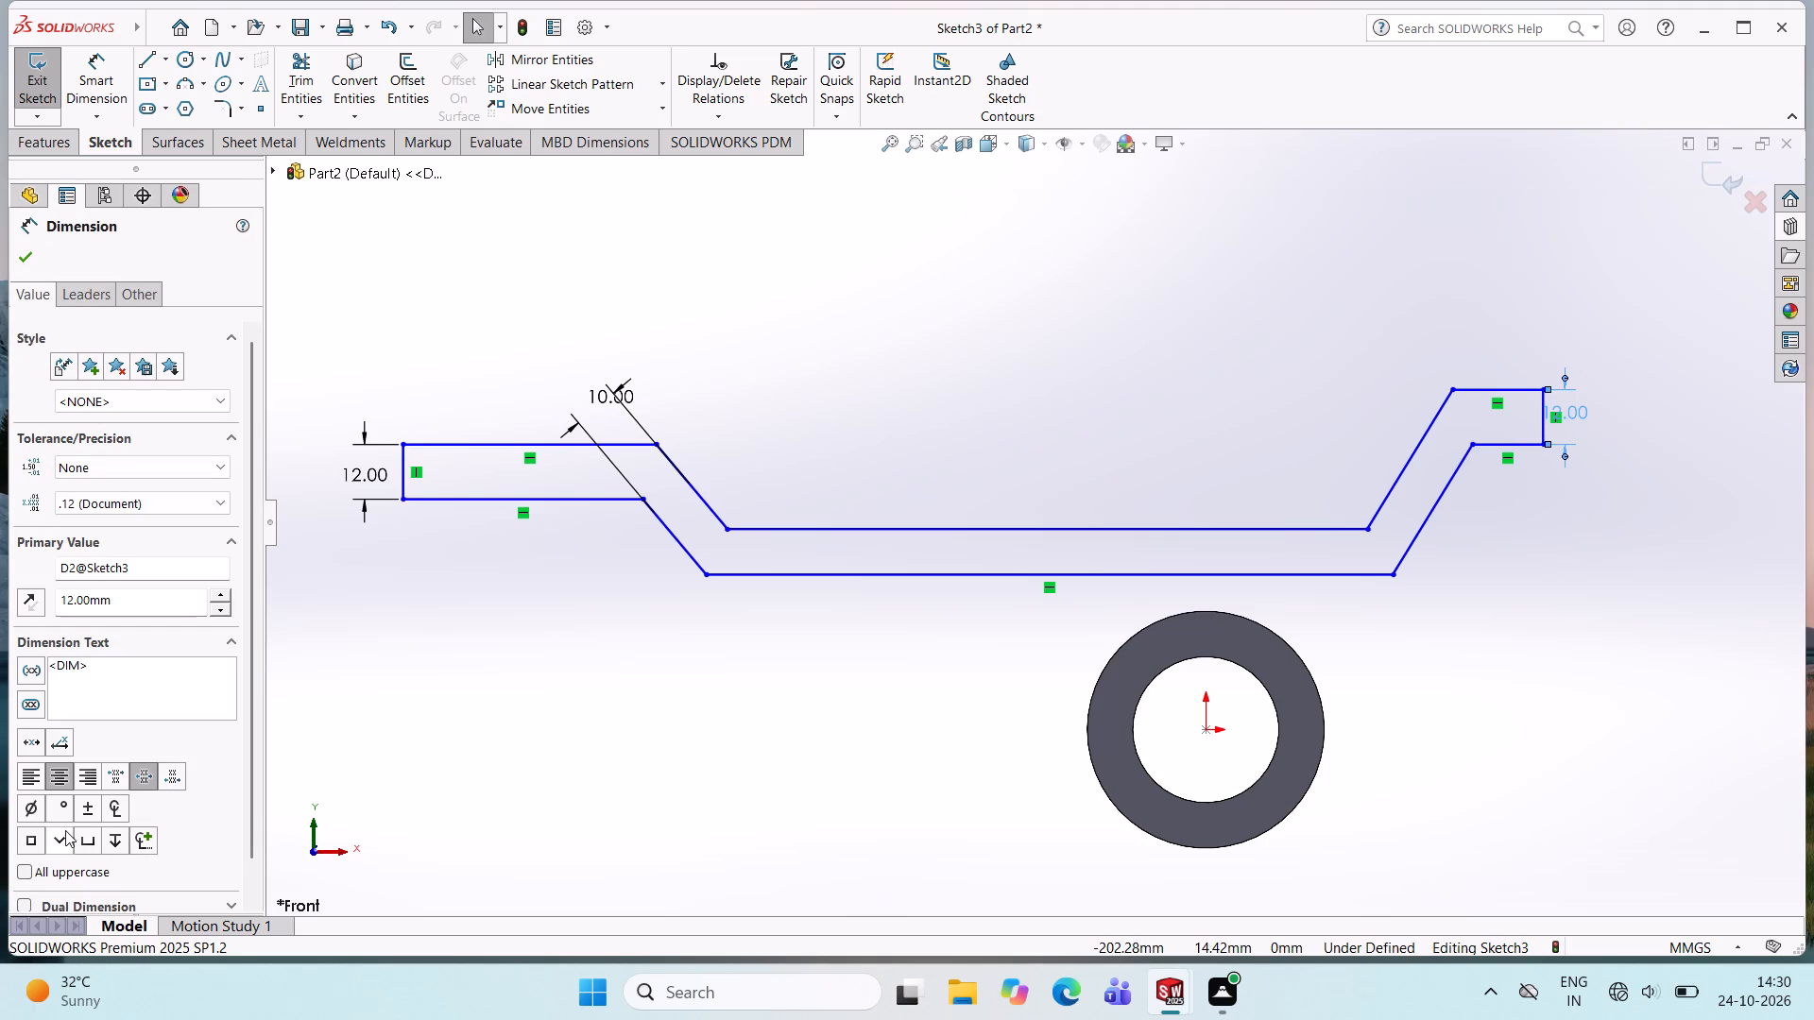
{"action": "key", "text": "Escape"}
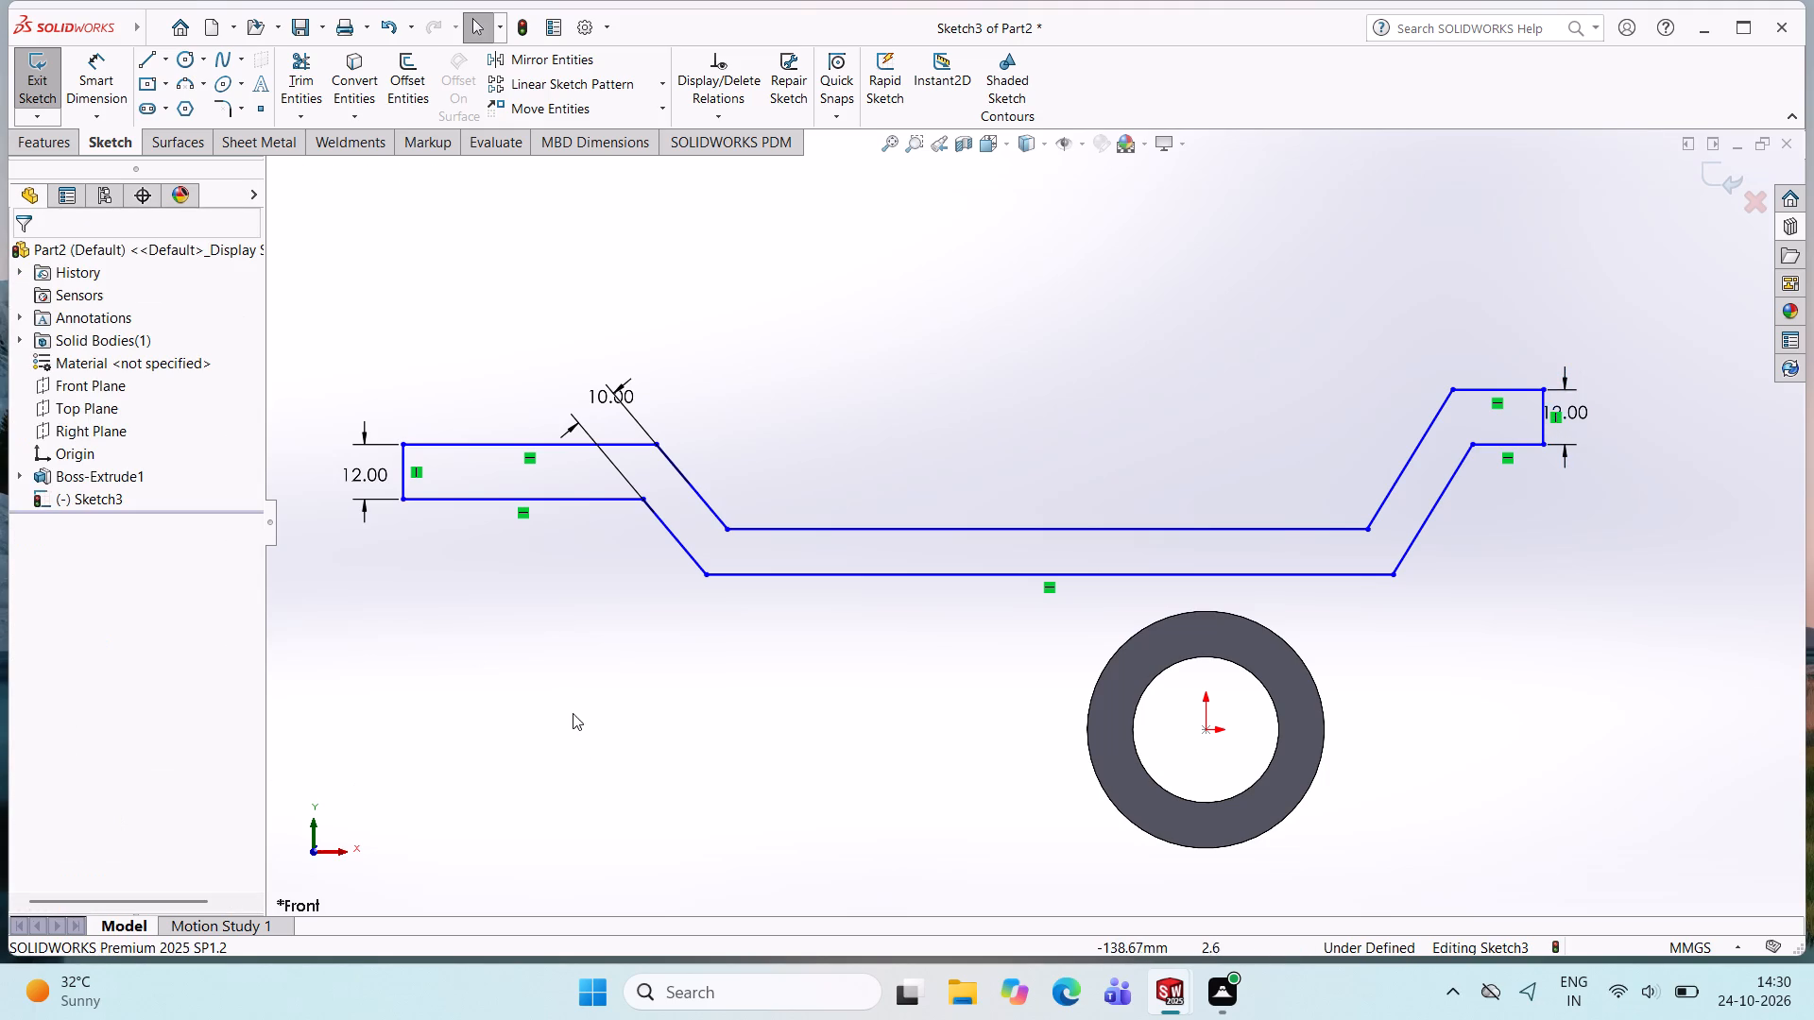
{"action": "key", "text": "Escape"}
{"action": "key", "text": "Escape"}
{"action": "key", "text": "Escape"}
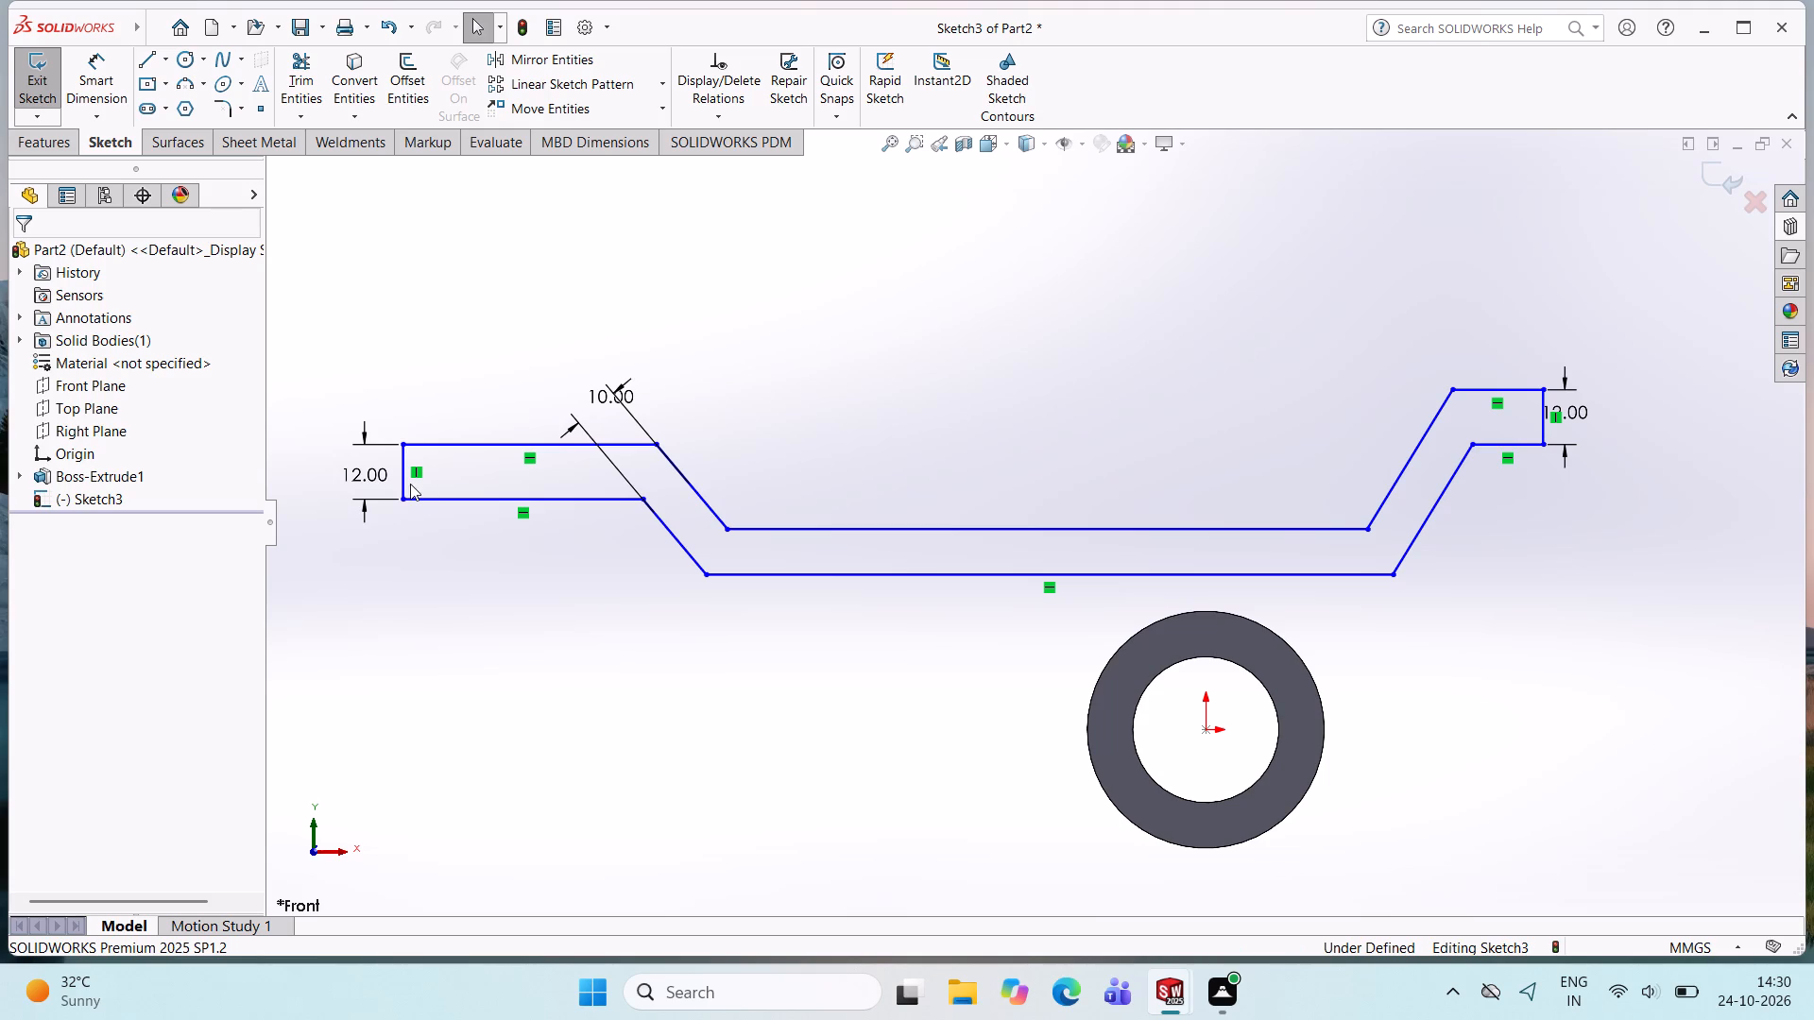
Add an Equal relation between the vertical lines closing the profile's left and right ends.
{"action": "left_click", "coordinate": [402, 487]}
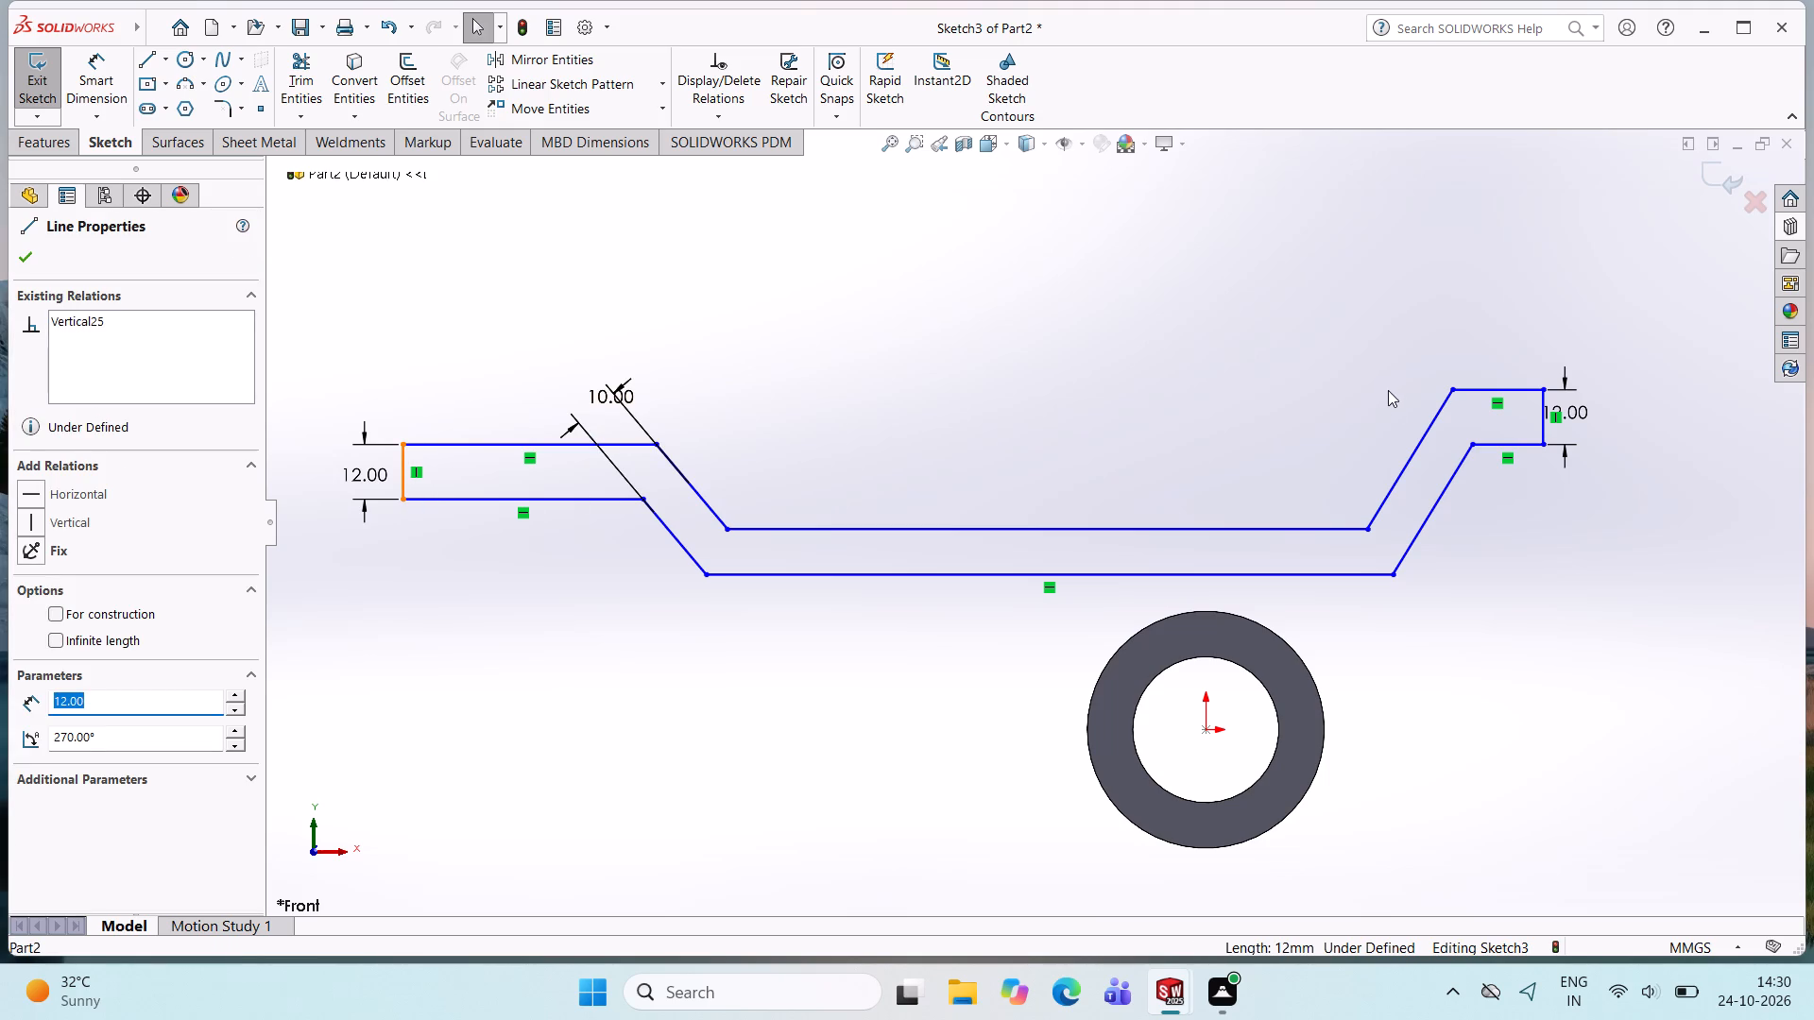
{"action": "left_click", "coordinate": [1544, 430], "text": "shift"}
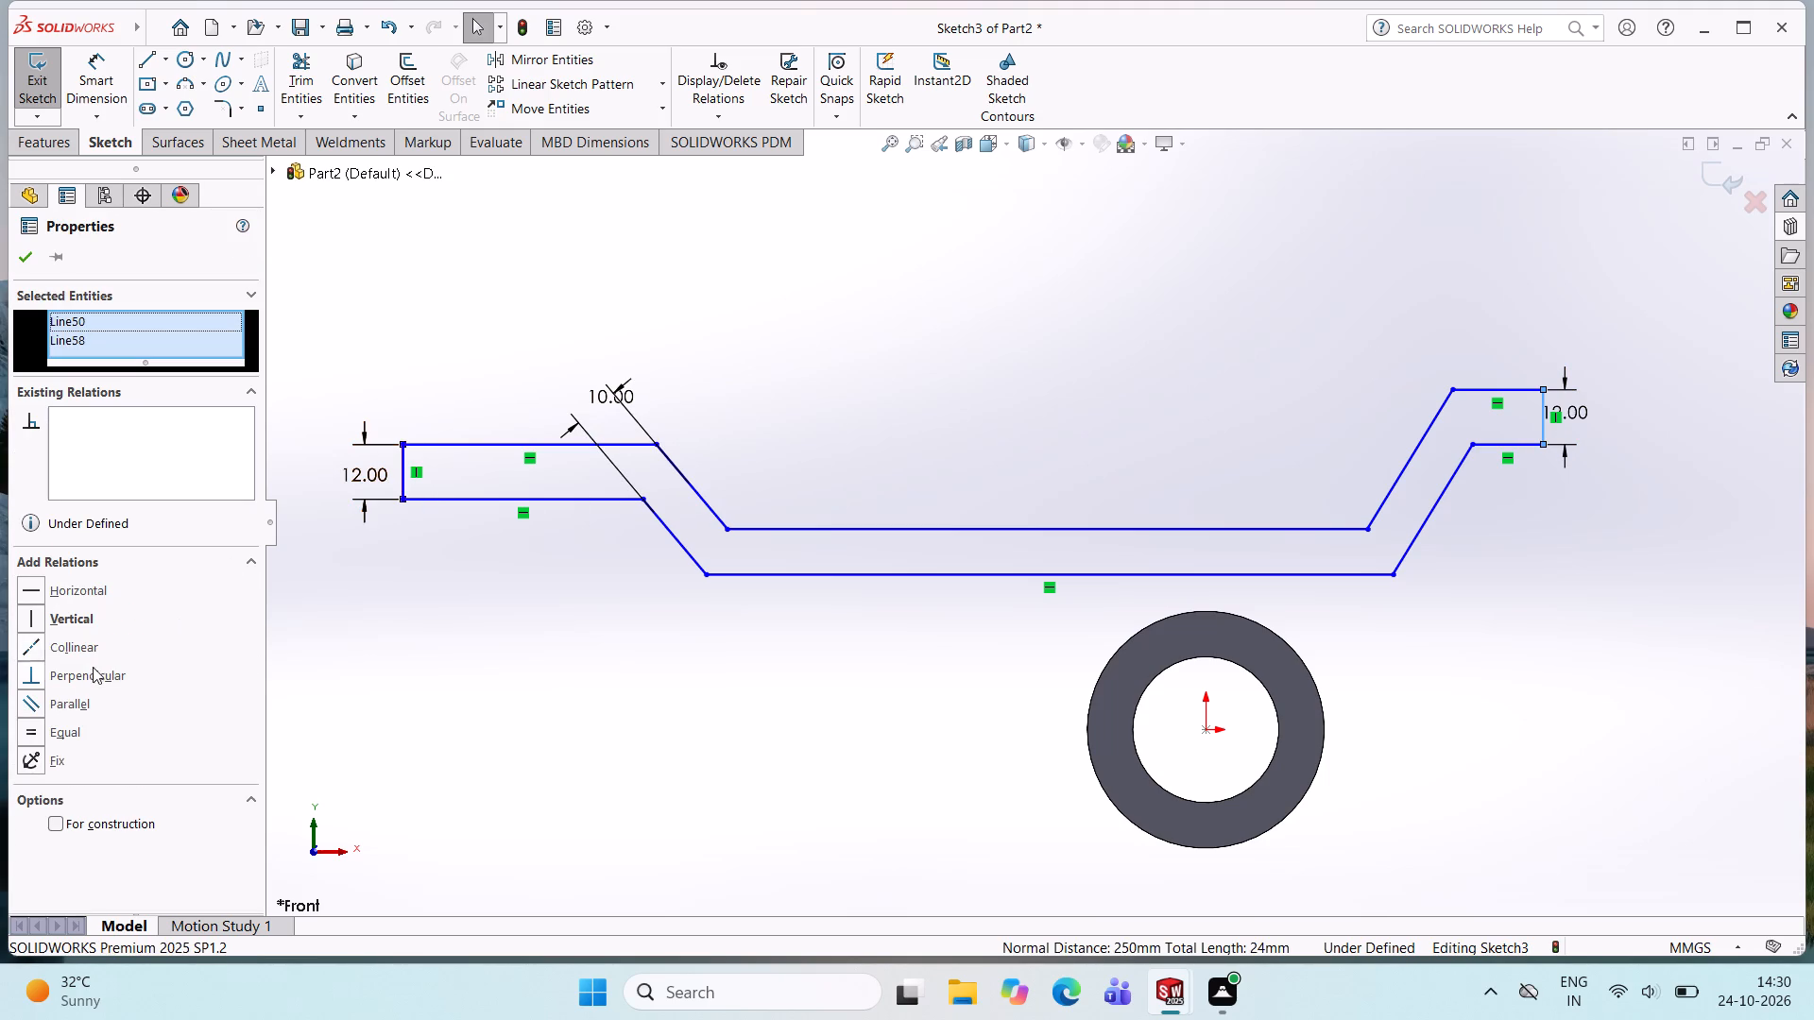
{"action": "left_click", "coordinate": [77, 727]}
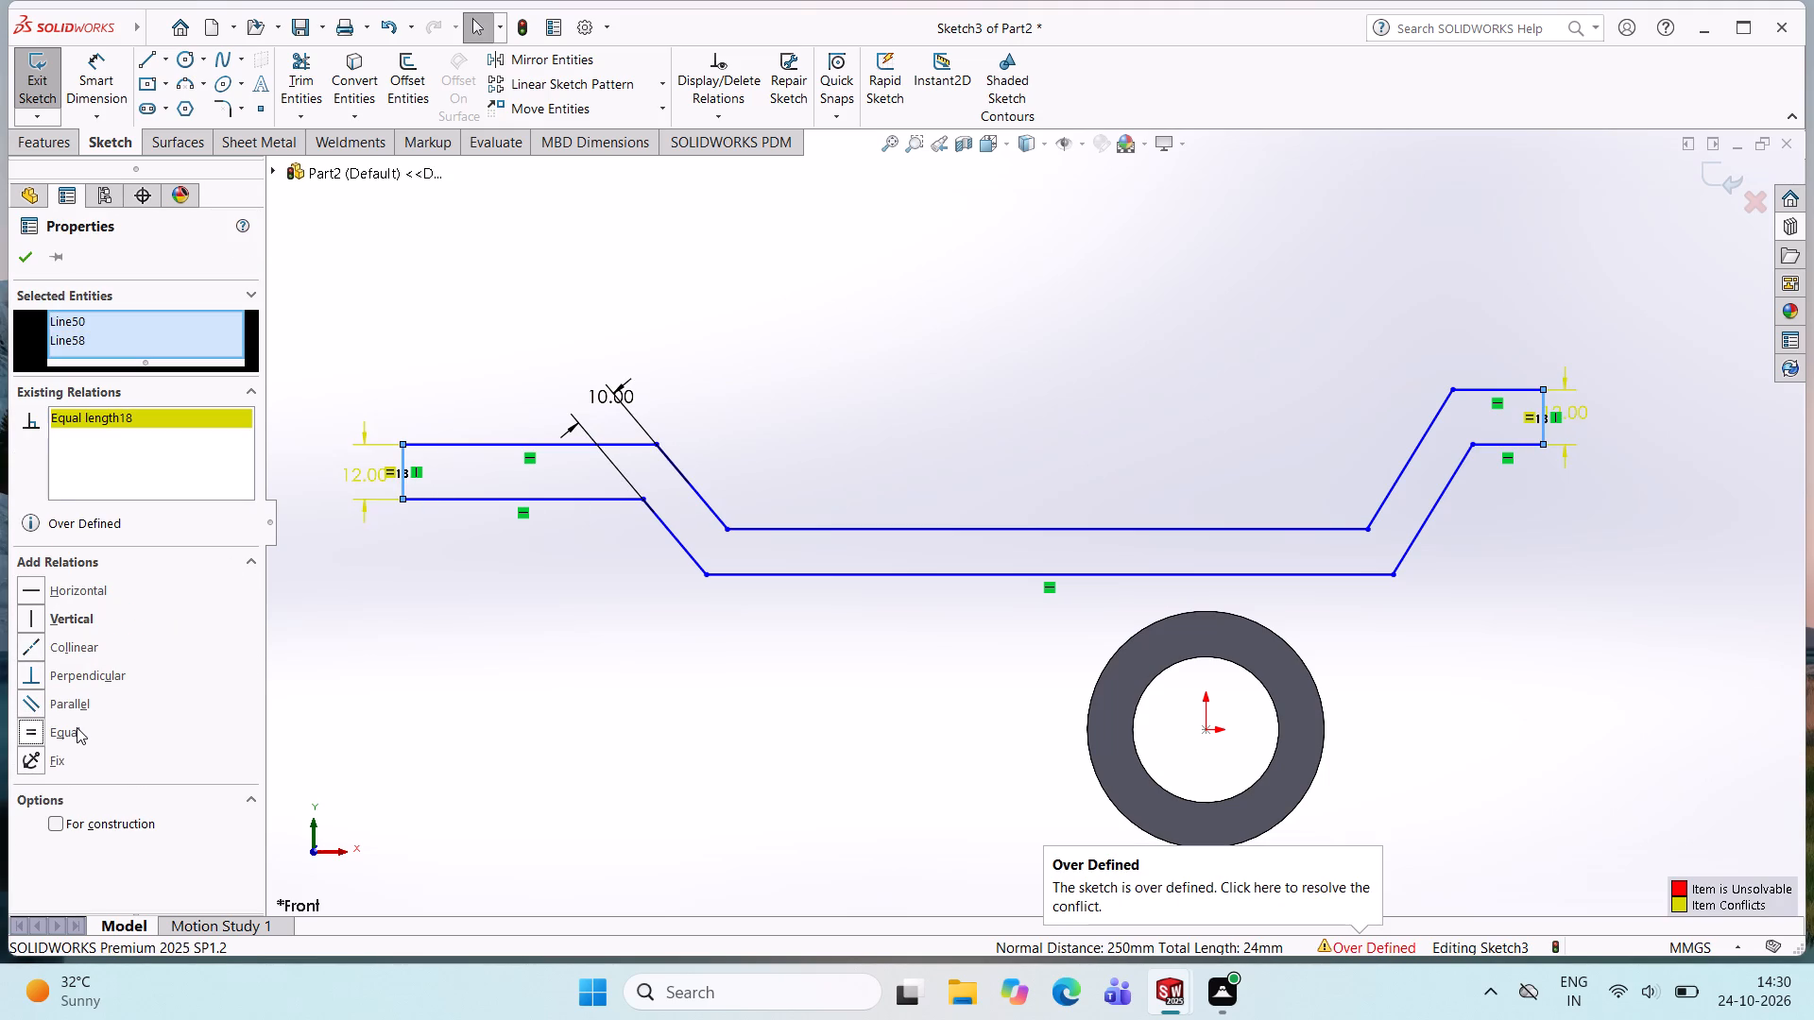
{"action": "left_click", "coordinate": [662, 279]}
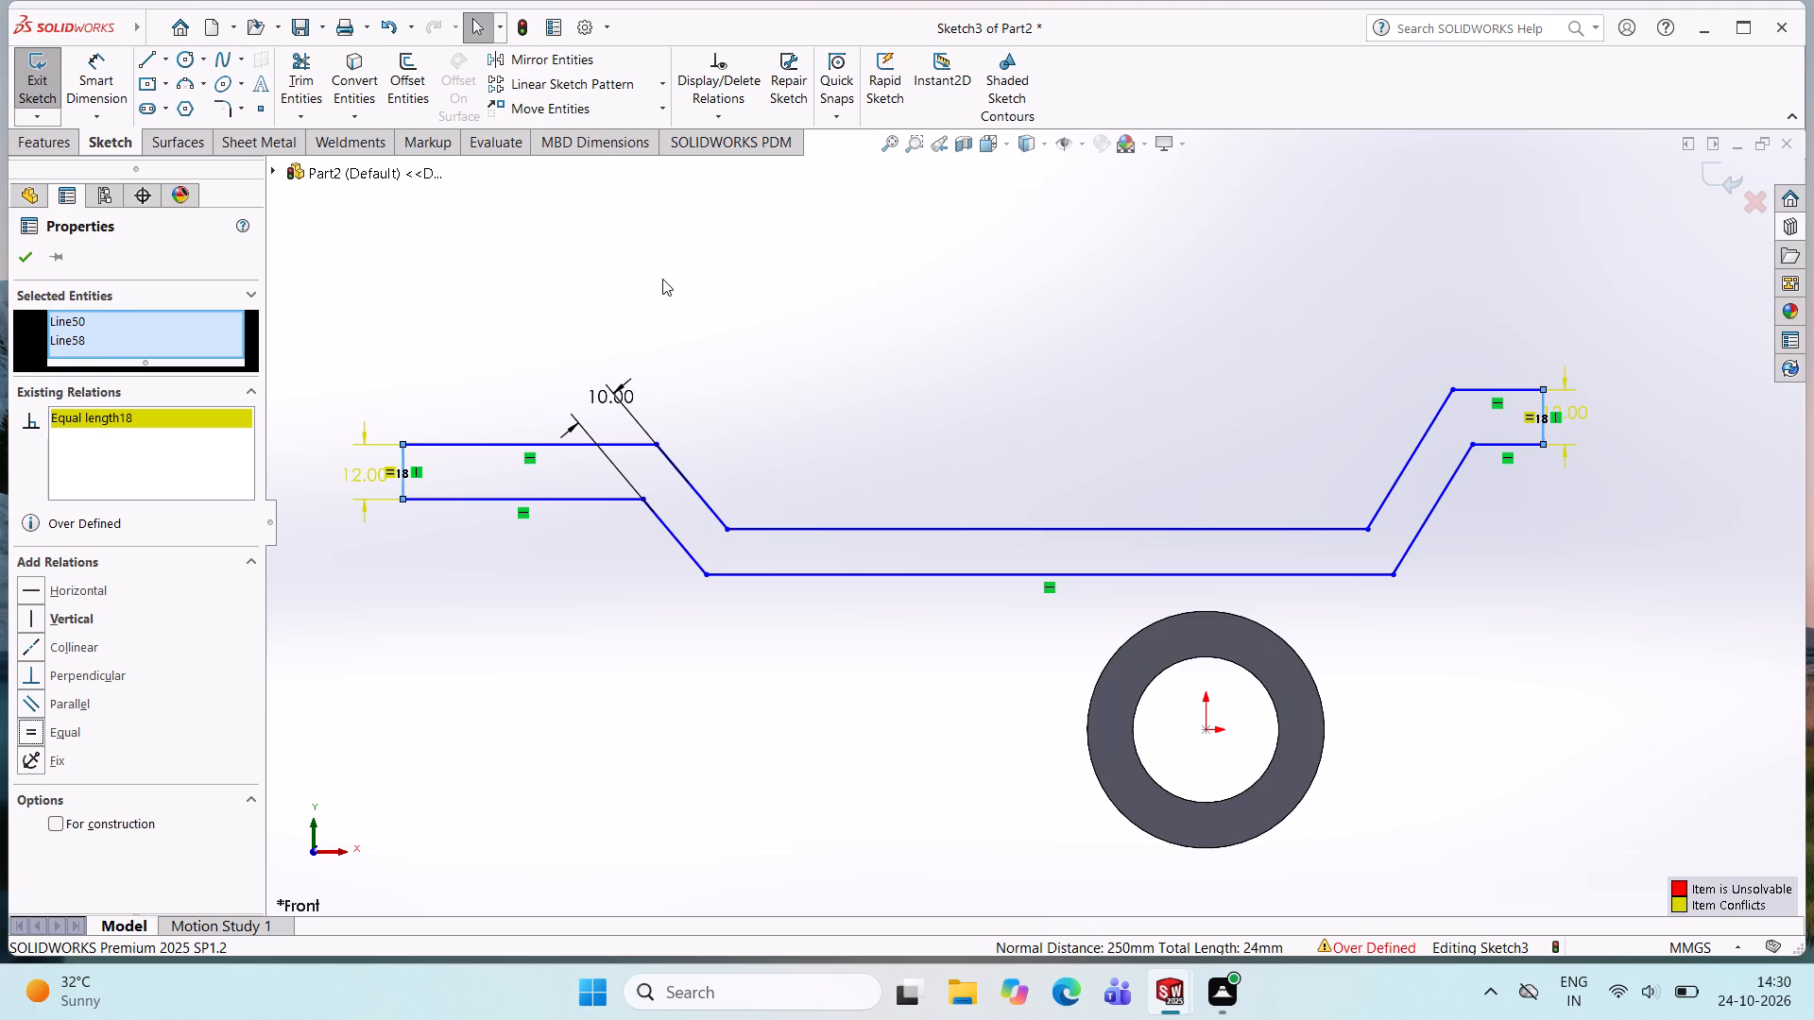
{"action": "key", "text": "Escape"}
{"action": "key", "text": "Escape"}
{"action": "key", "text": "Escape"}
{"action": "key", "text": "Escape"}
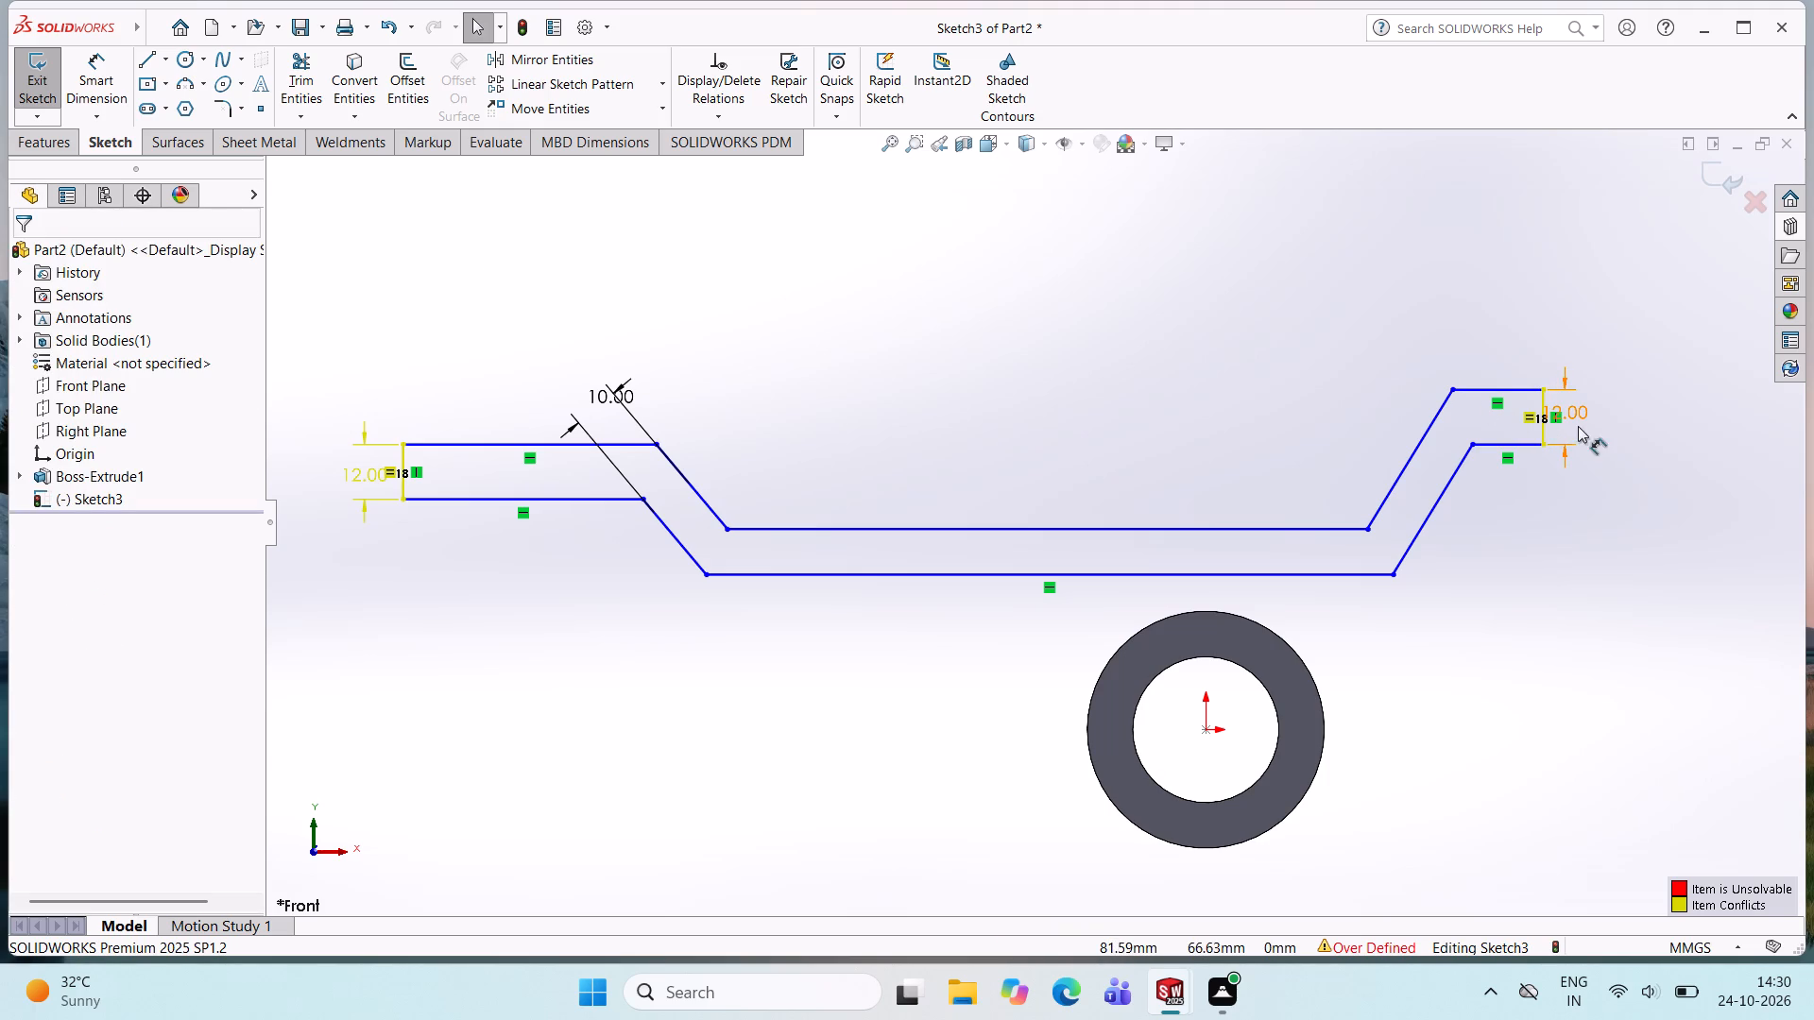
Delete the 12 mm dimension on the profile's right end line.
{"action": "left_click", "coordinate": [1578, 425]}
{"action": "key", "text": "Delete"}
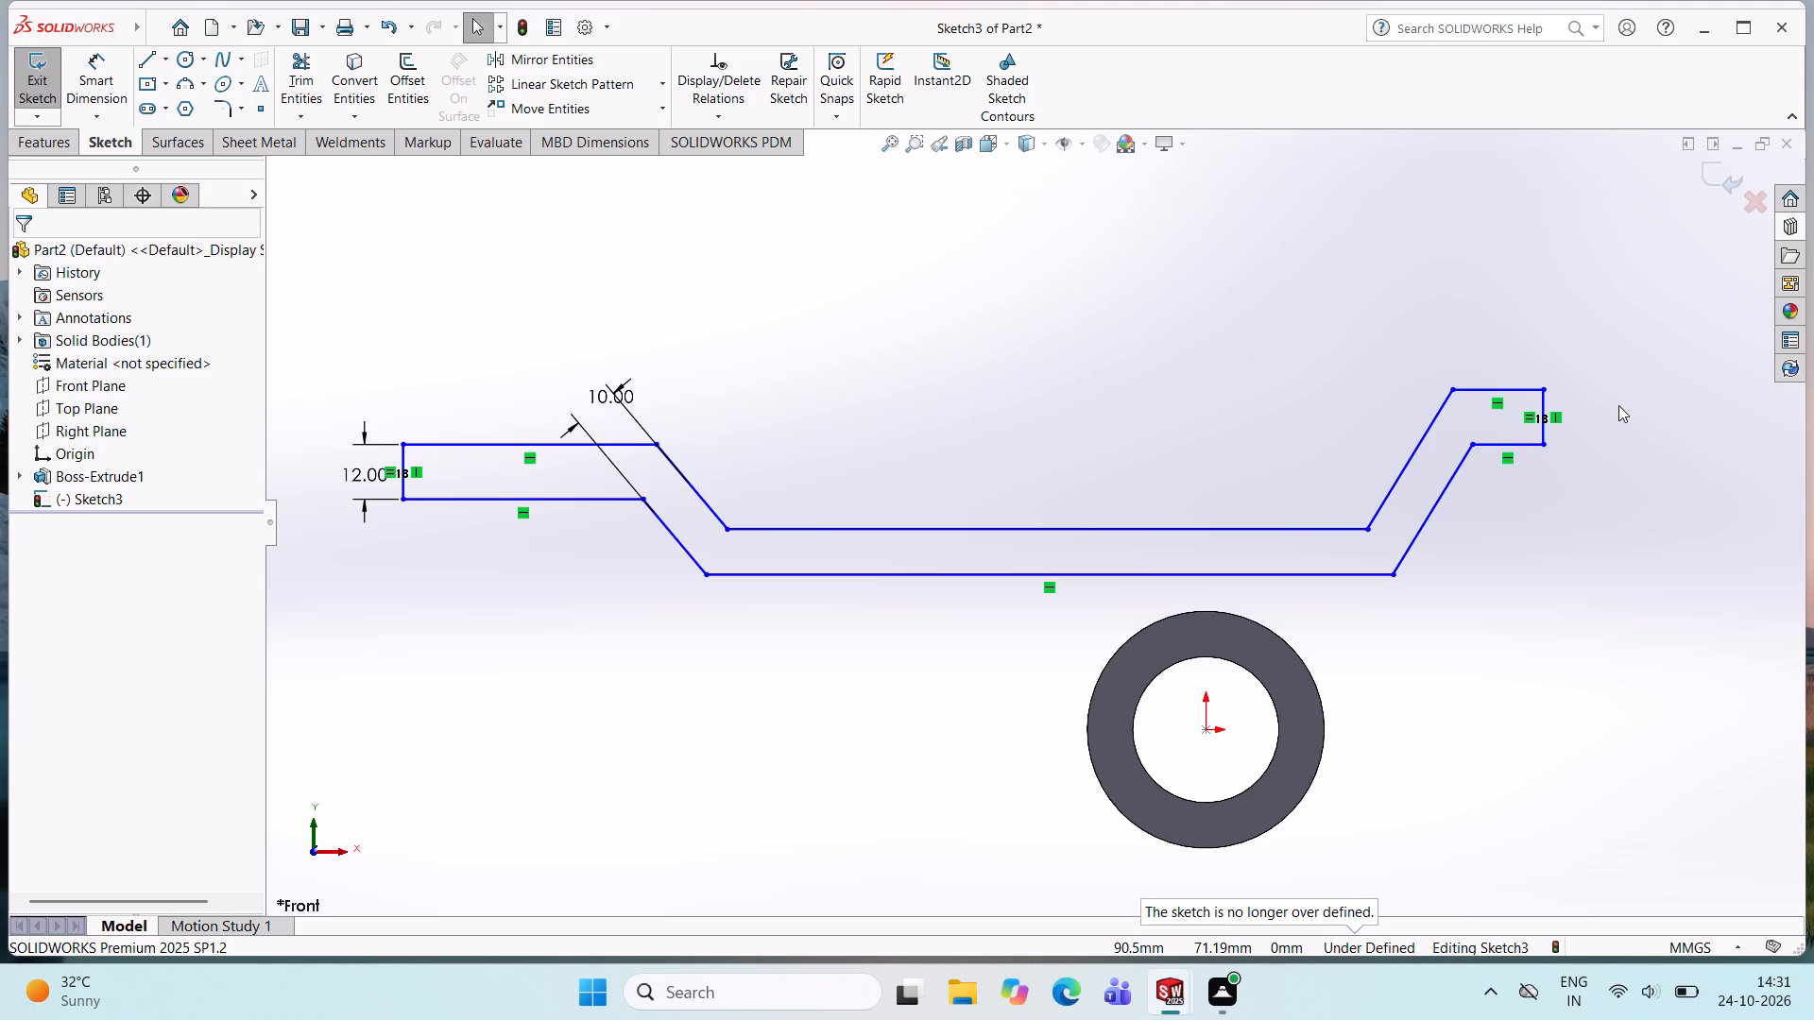
Dimension the angle between the right upper sloped line and the right end's top horizontal line at 60 degrees.
{"action": "left_click", "coordinate": [94, 72]}
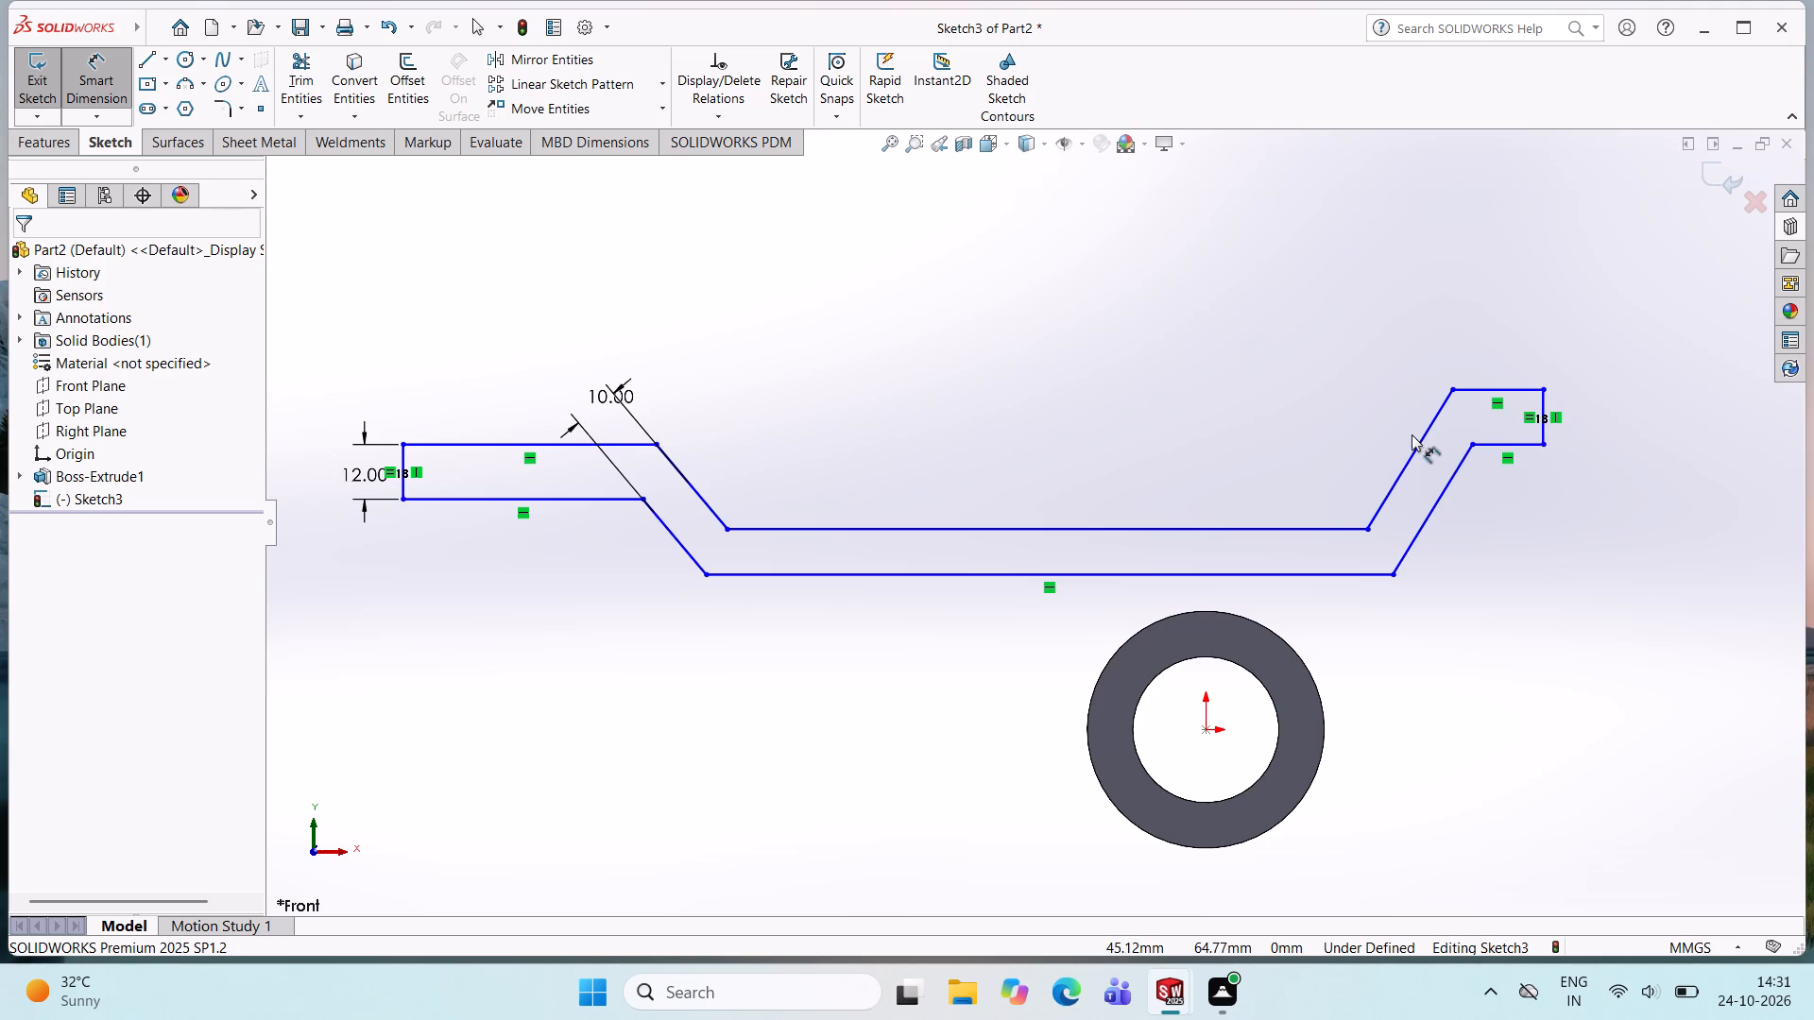
{"action": "left_click", "coordinate": [1410, 430]}
{"action": "left_click_drag", "start_coordinate": [1436, 414], "coordinate": [1428, 402]}
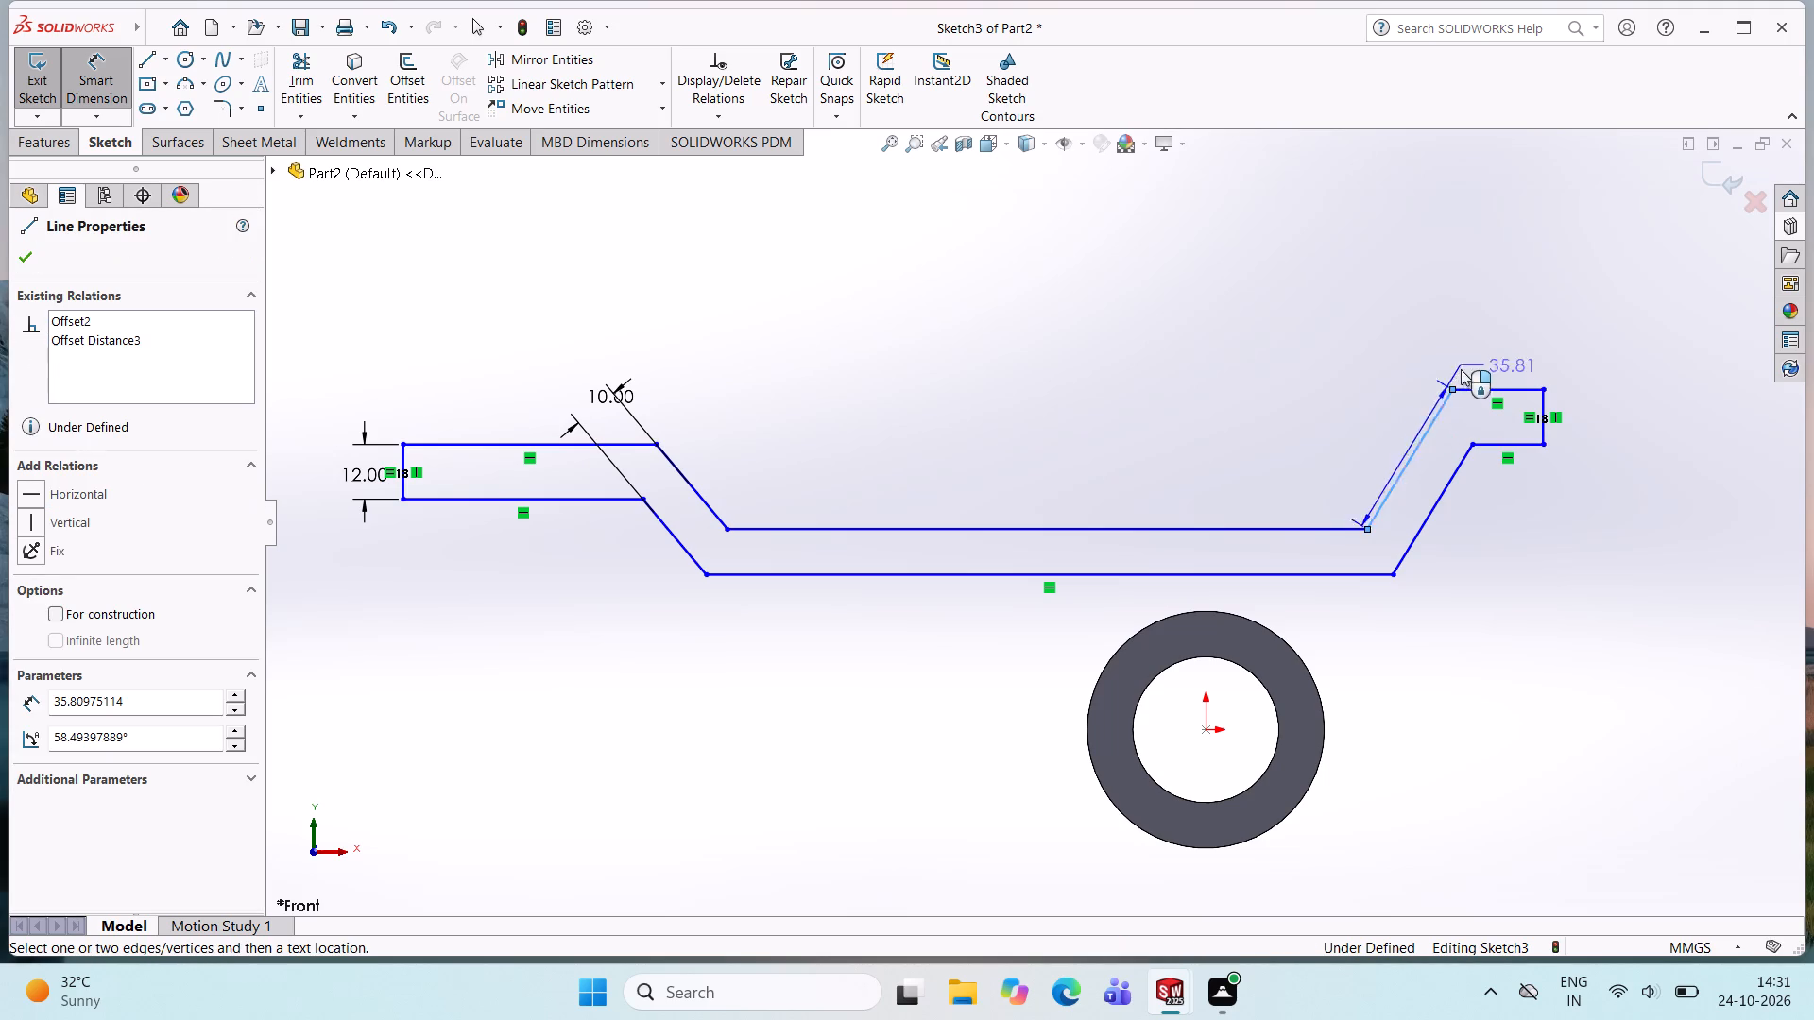
{"action": "left_click", "coordinate": [1480, 386]}
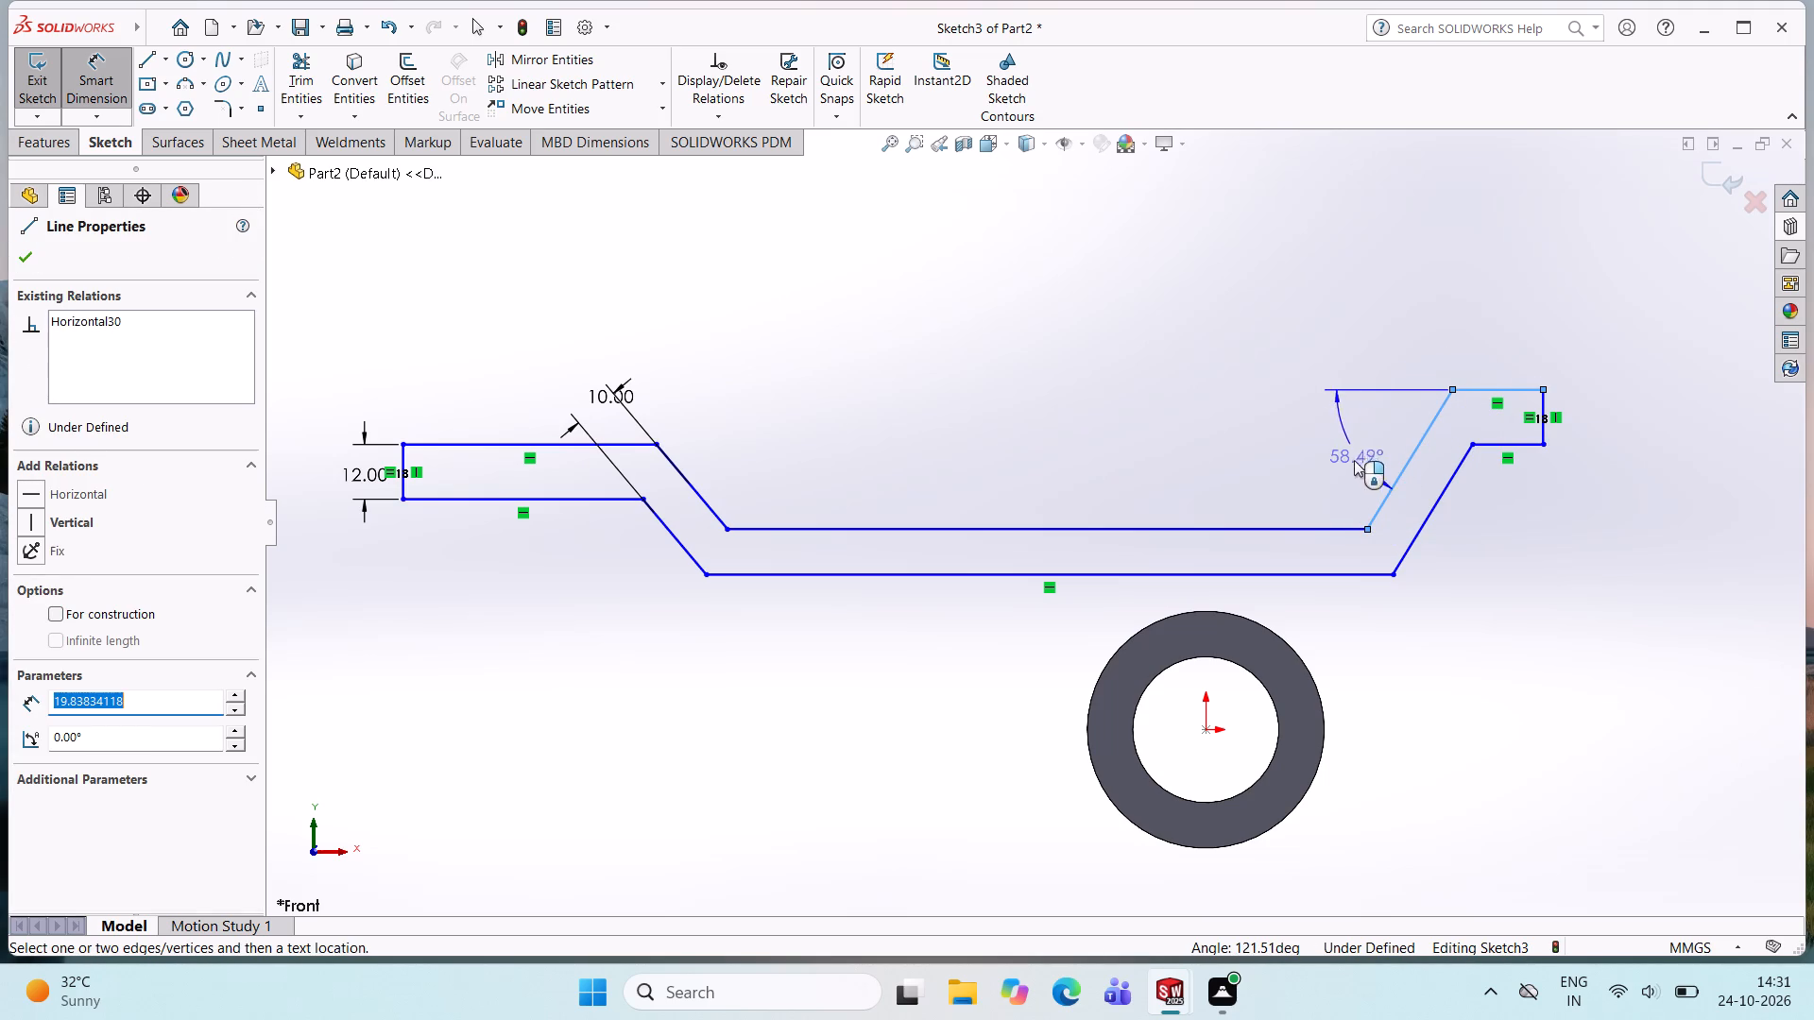
{"action": "left_click", "coordinate": [1351, 456]}
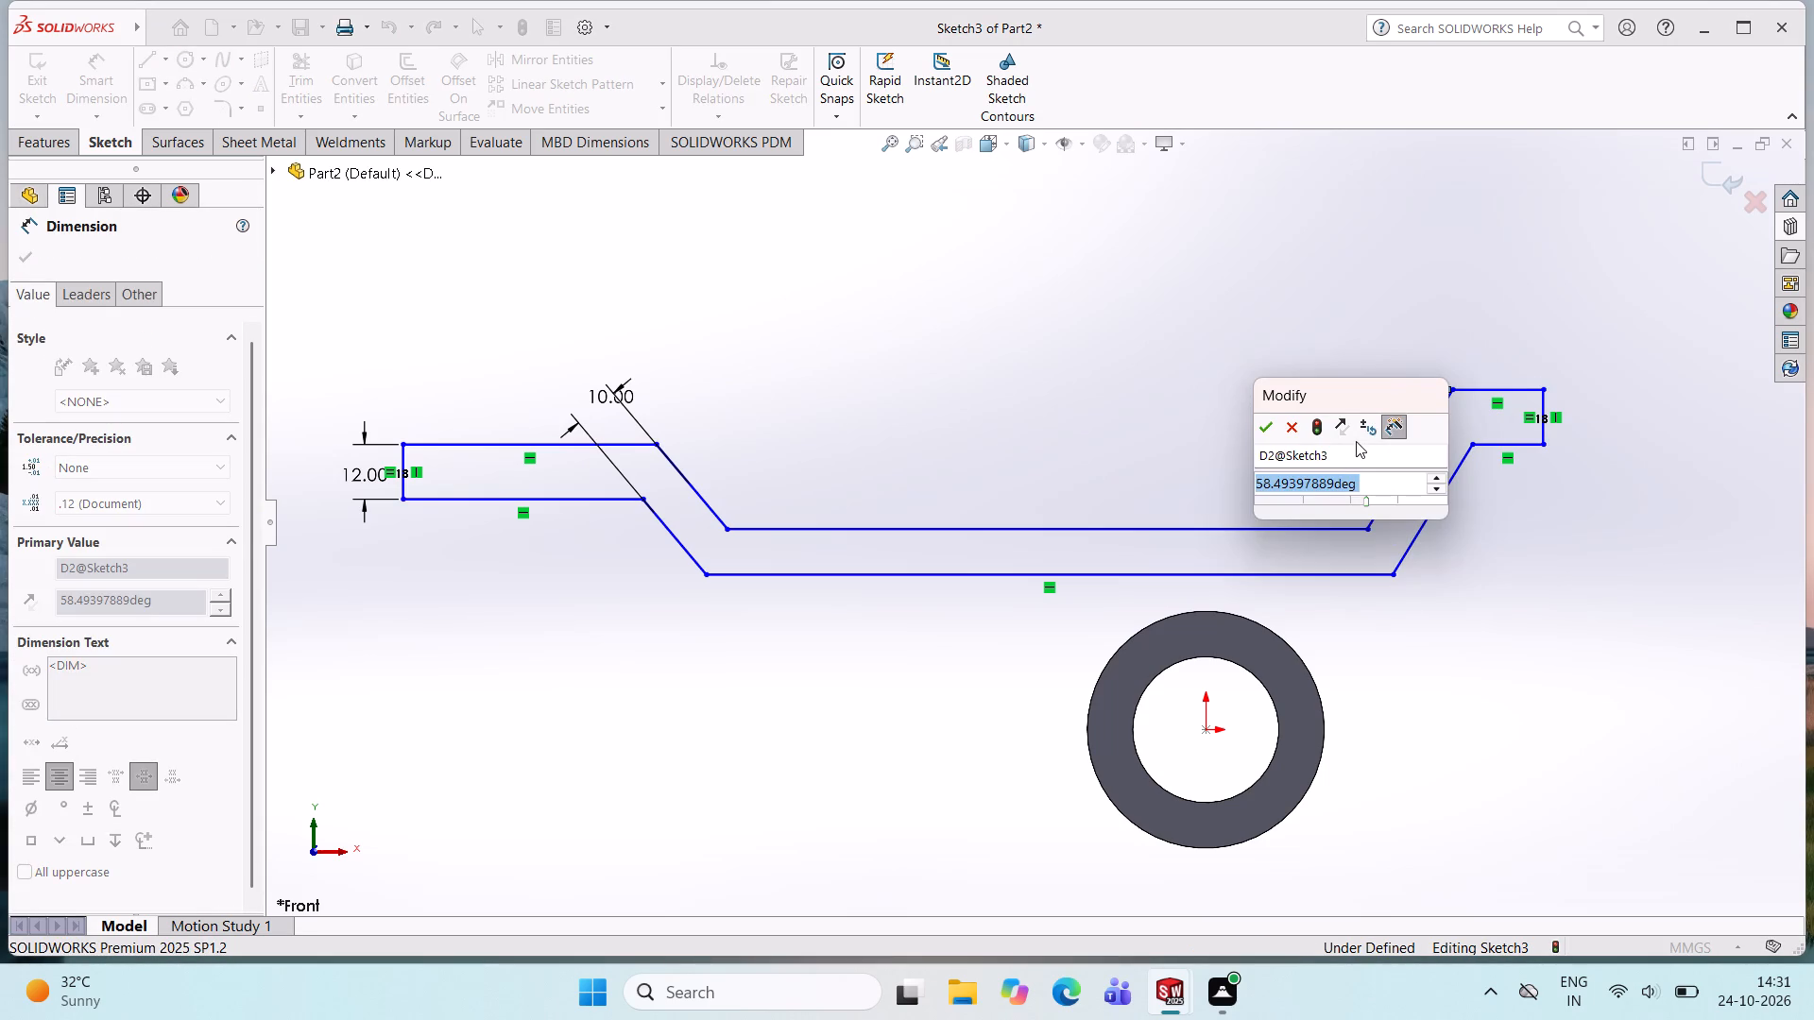
{"action": "type", "text": "60"}
{"action": "key", "text": "Return"}
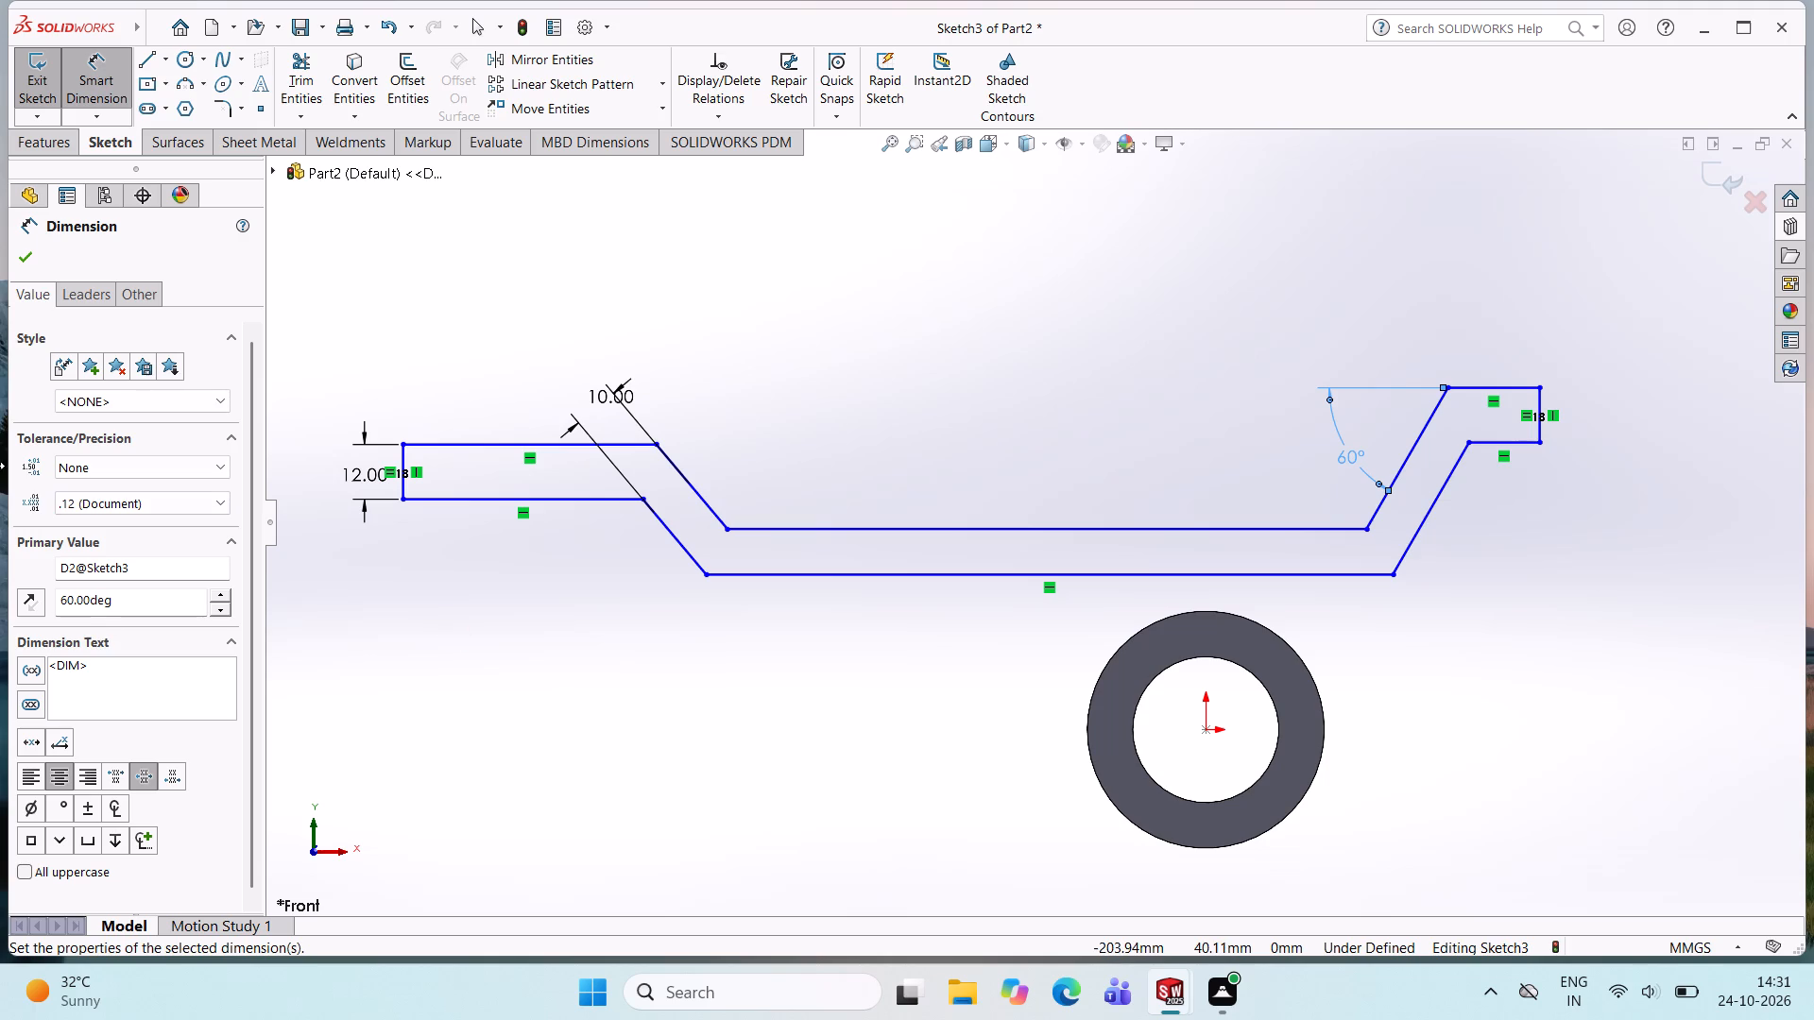
Dimension the vertical distance from the right end's top line to the long upper horizontal line at 25 mm.
{"action": "left_click", "coordinate": [1494, 392]}
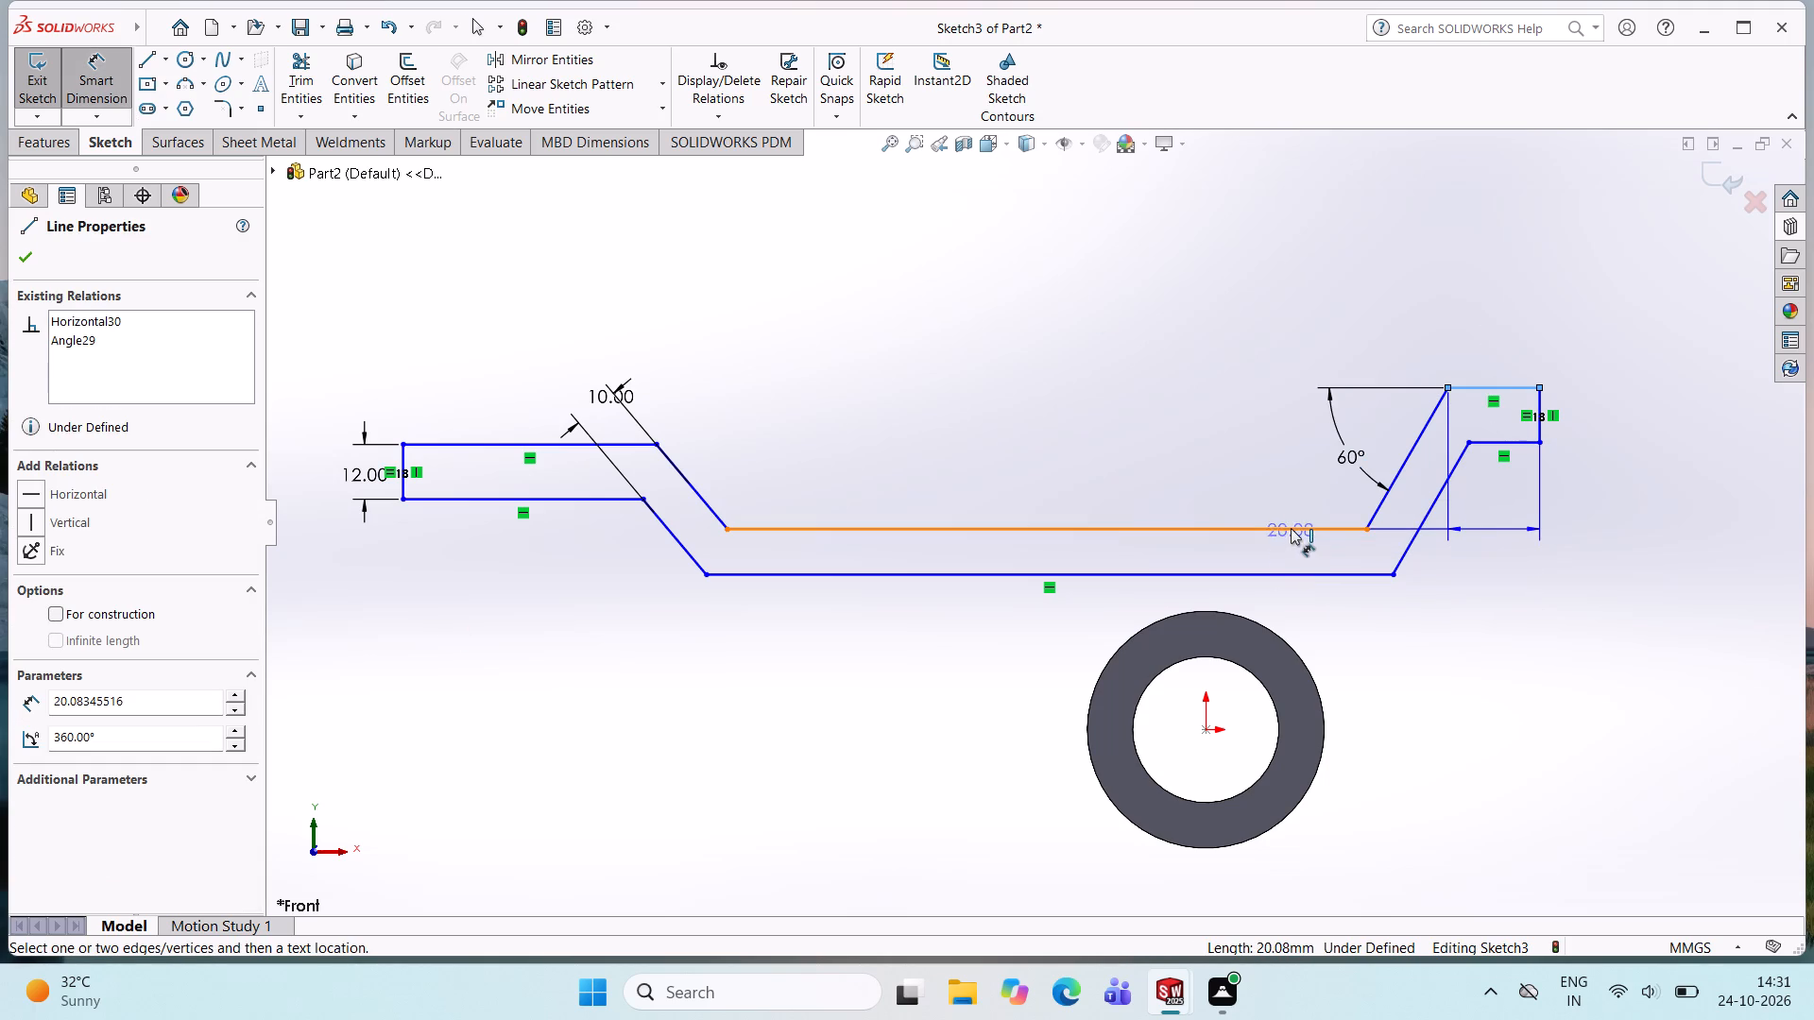
{"action": "left_click", "coordinate": [1291, 524]}
{"action": "left_click", "coordinate": [1102, 464]}
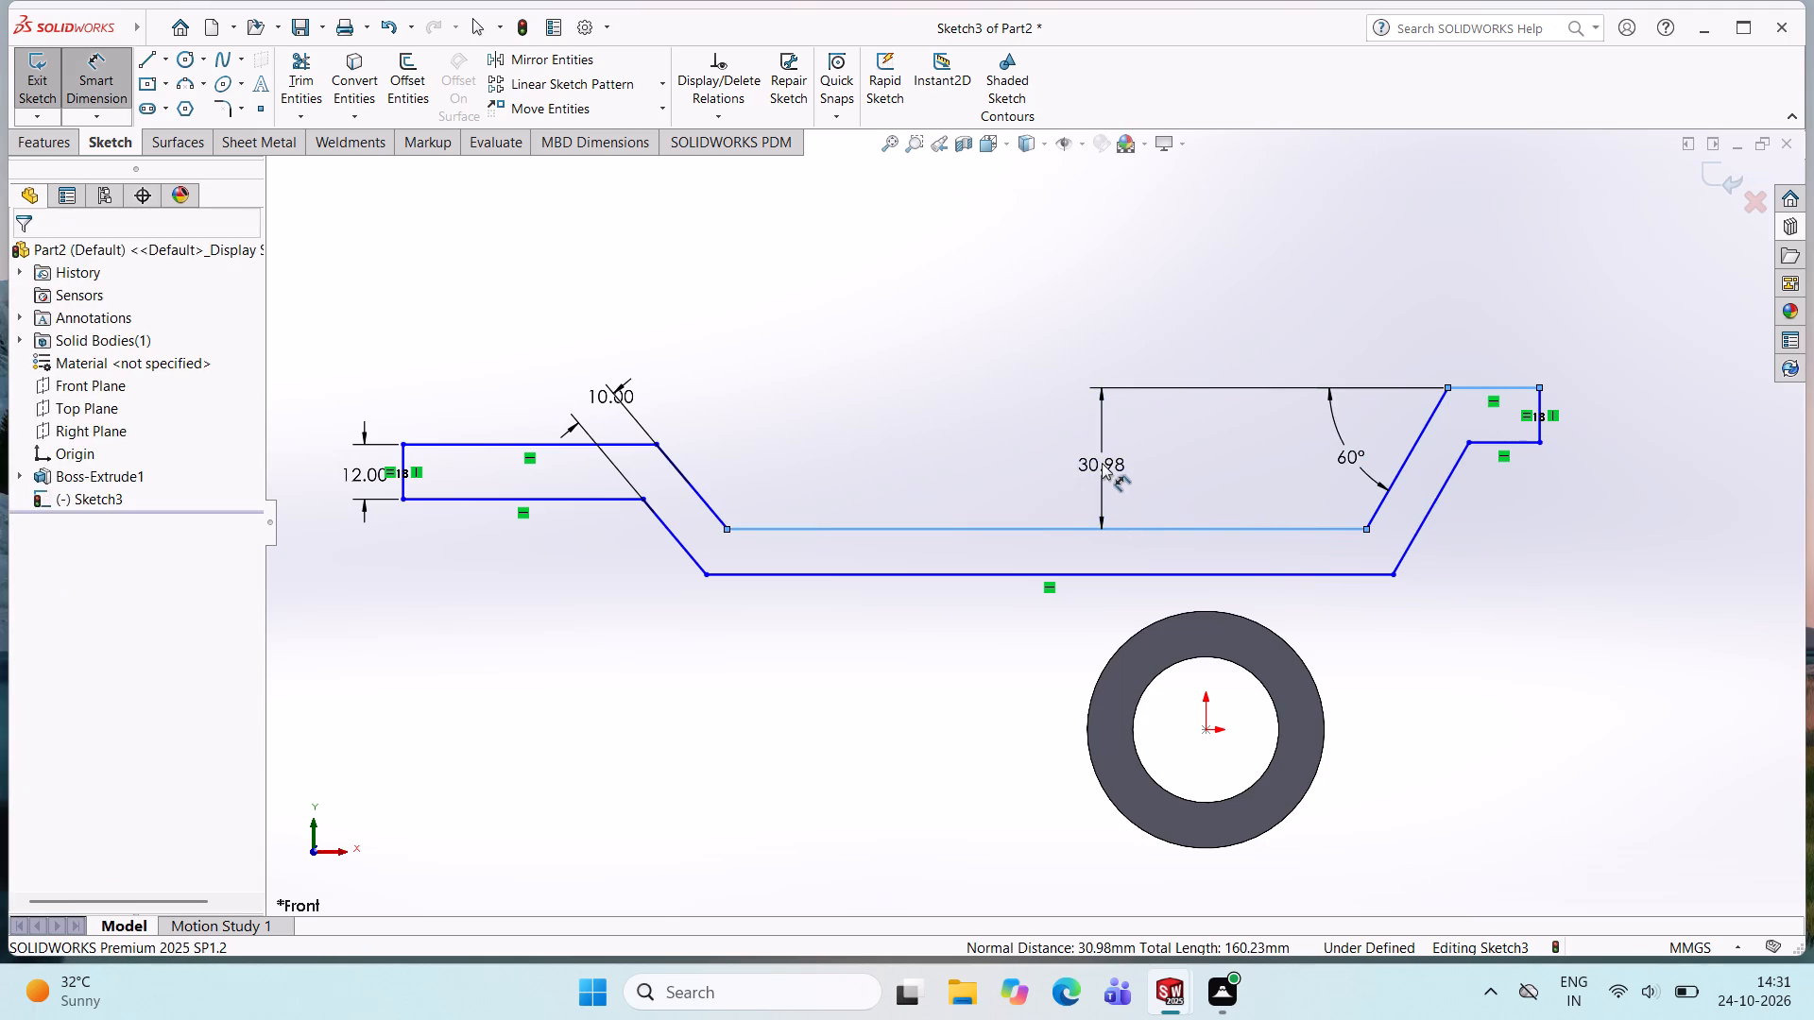
{"action": "type", "text": "25"}
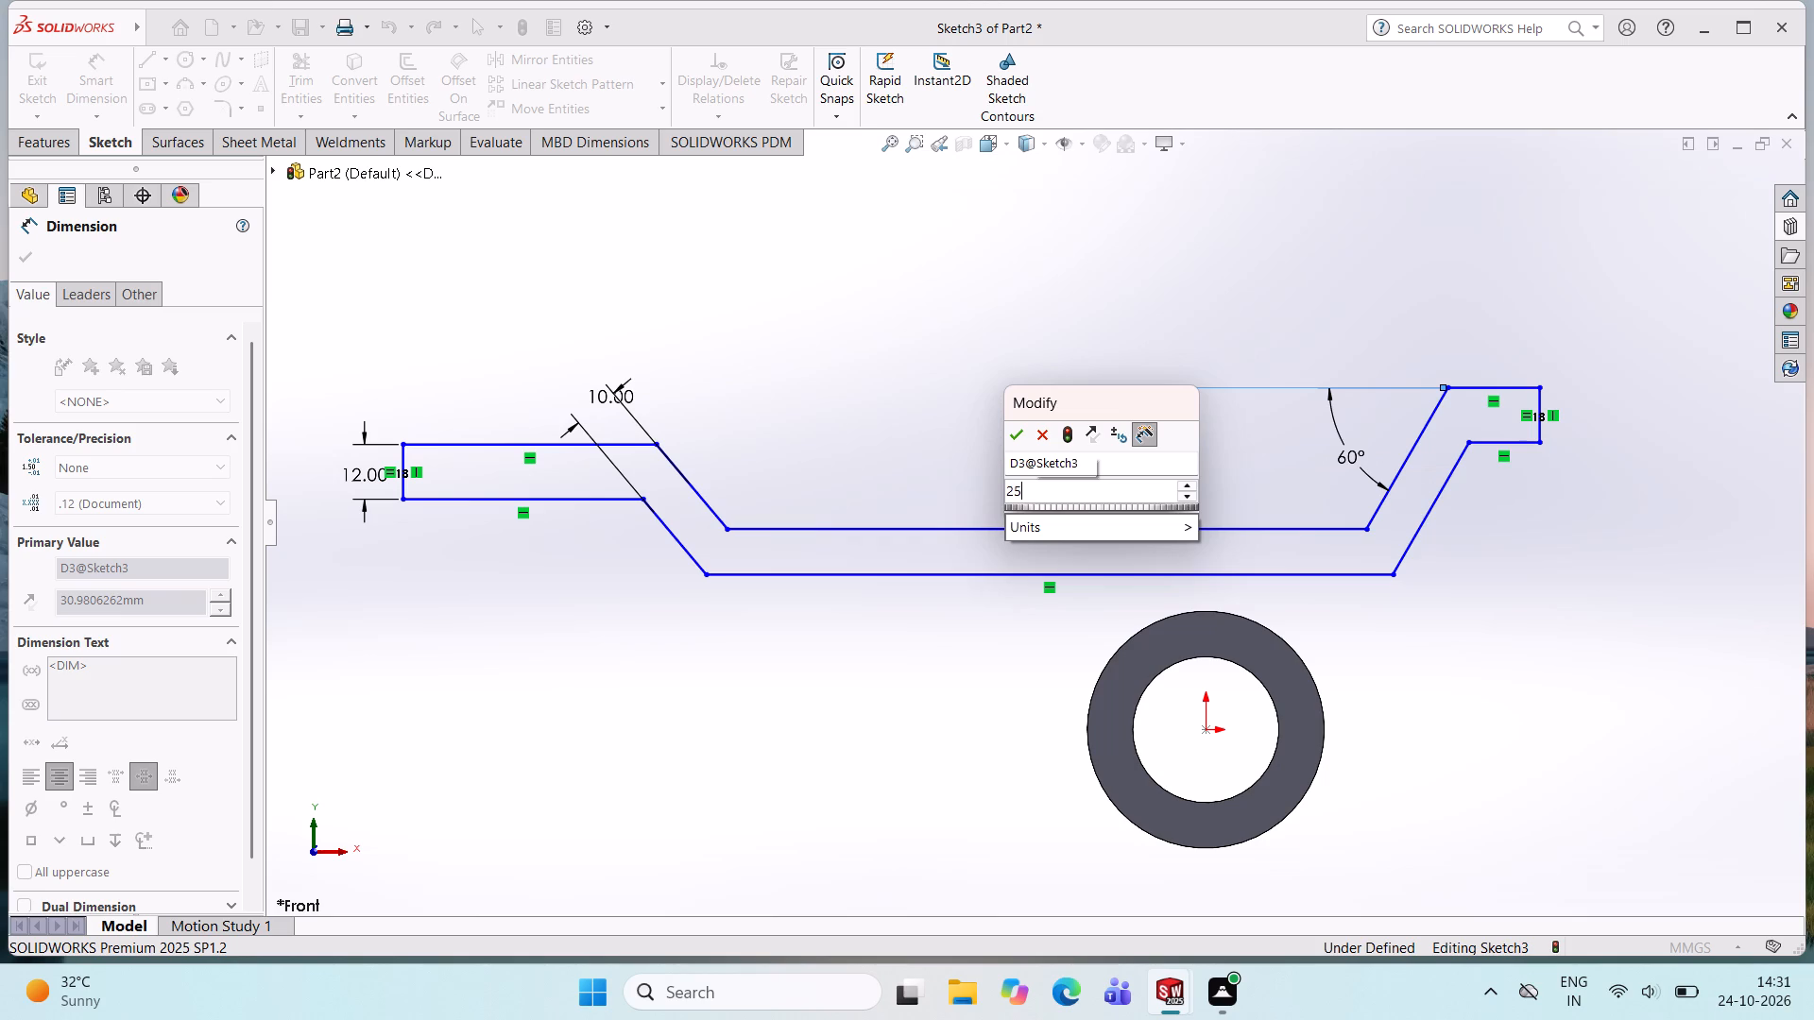
{"action": "key", "text": "Return"}
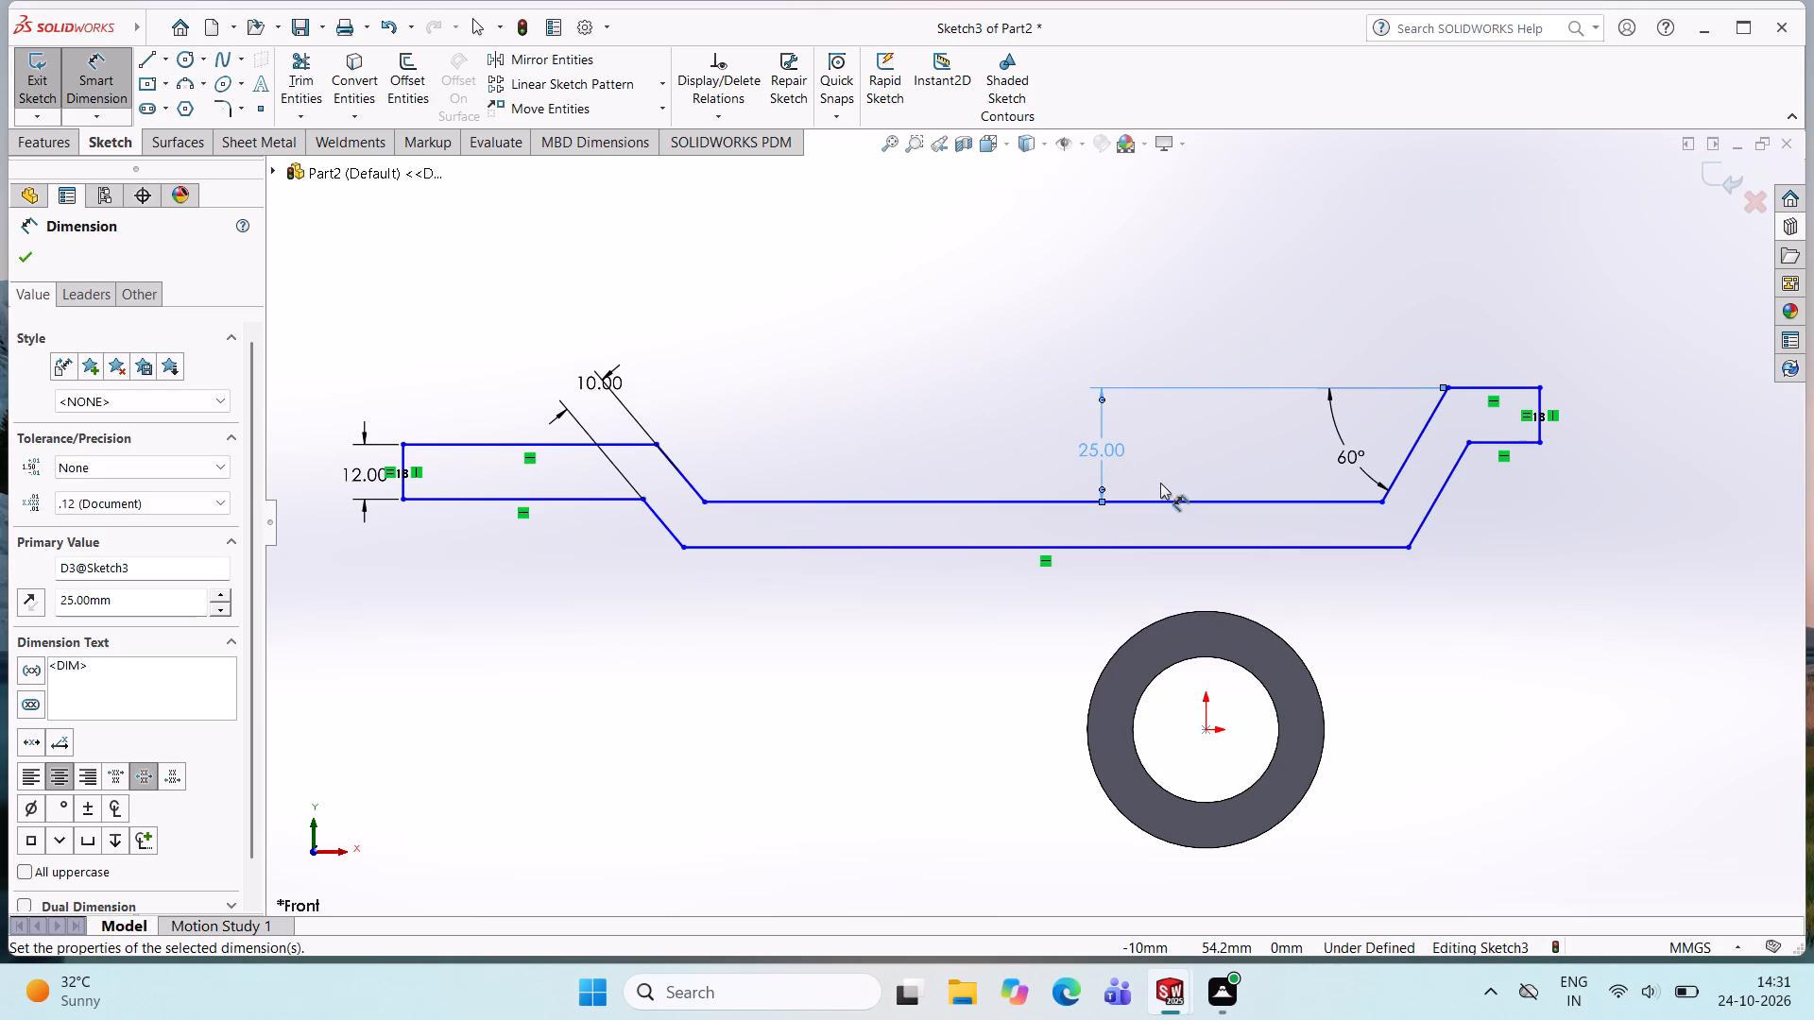
Dimension the overall horizontal distance between the profile's left and right vertical end lines at 250 mm.
{"action": "scroll", "coordinate": [714, 479], "scroll_direction": "down", "scroll_amount": 1}
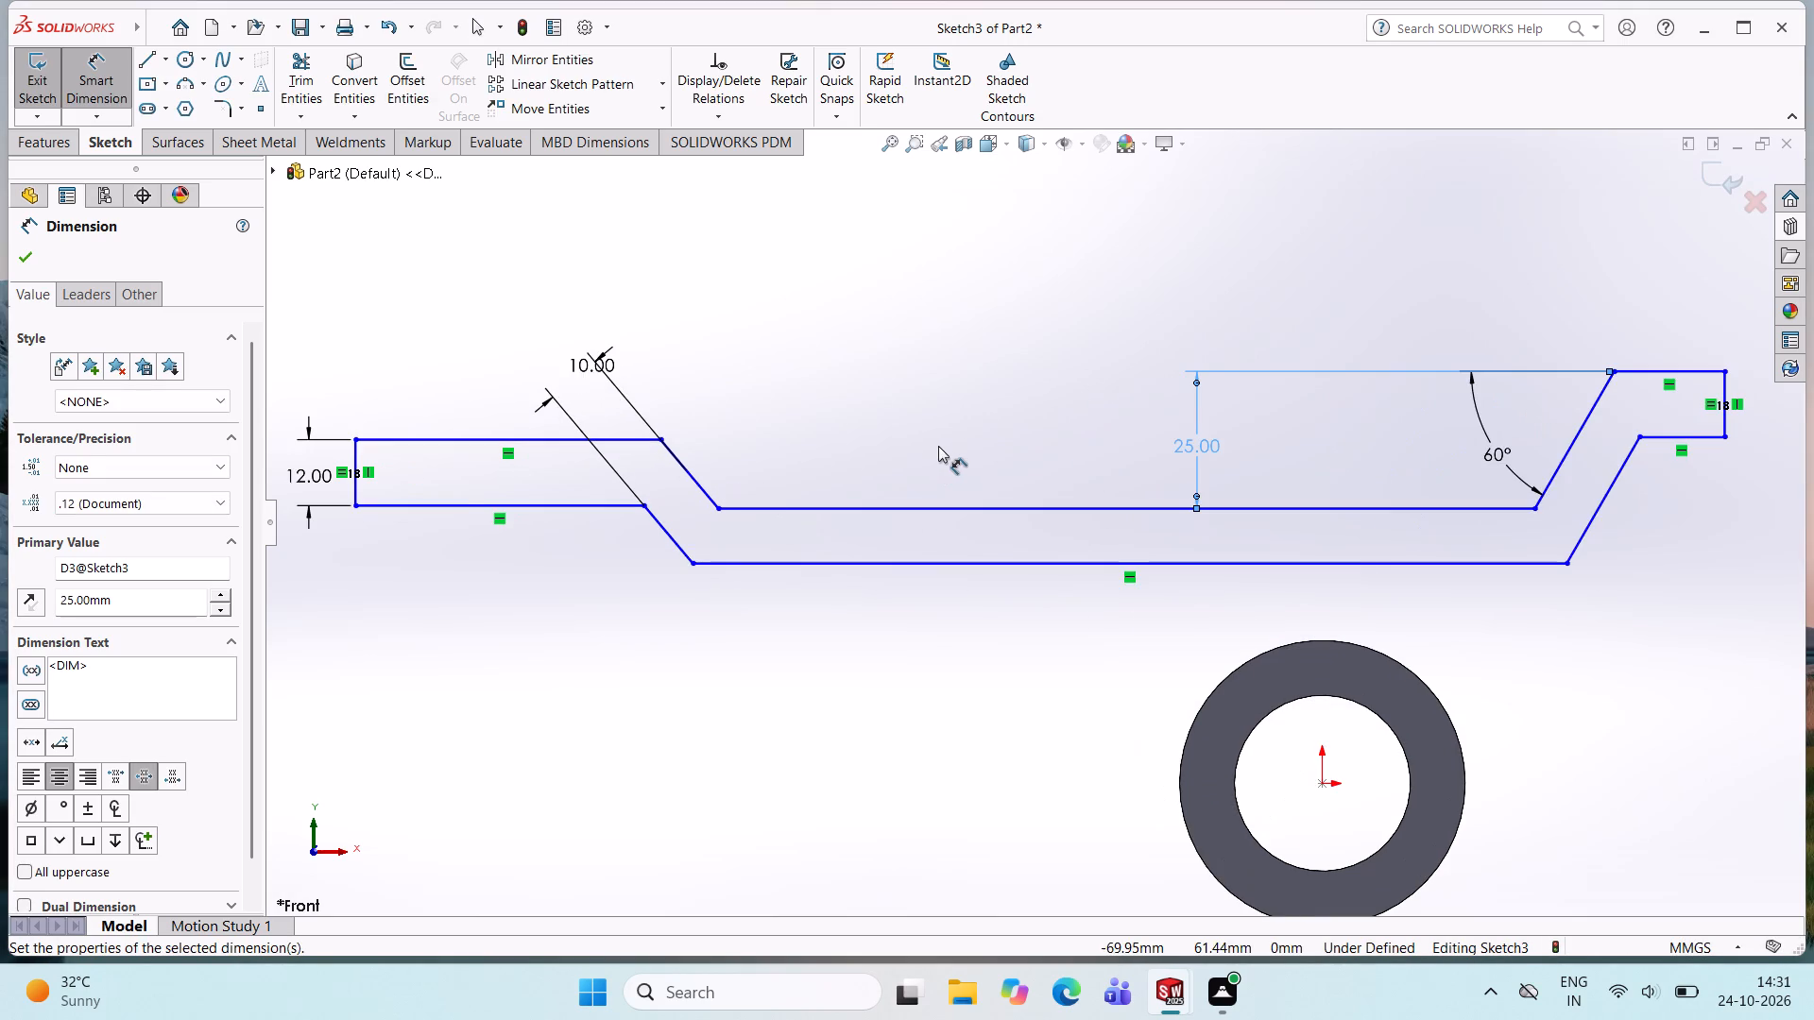
{"action": "scroll", "coordinate": [938, 446], "scroll_direction": "up", "scroll_amount": 1}
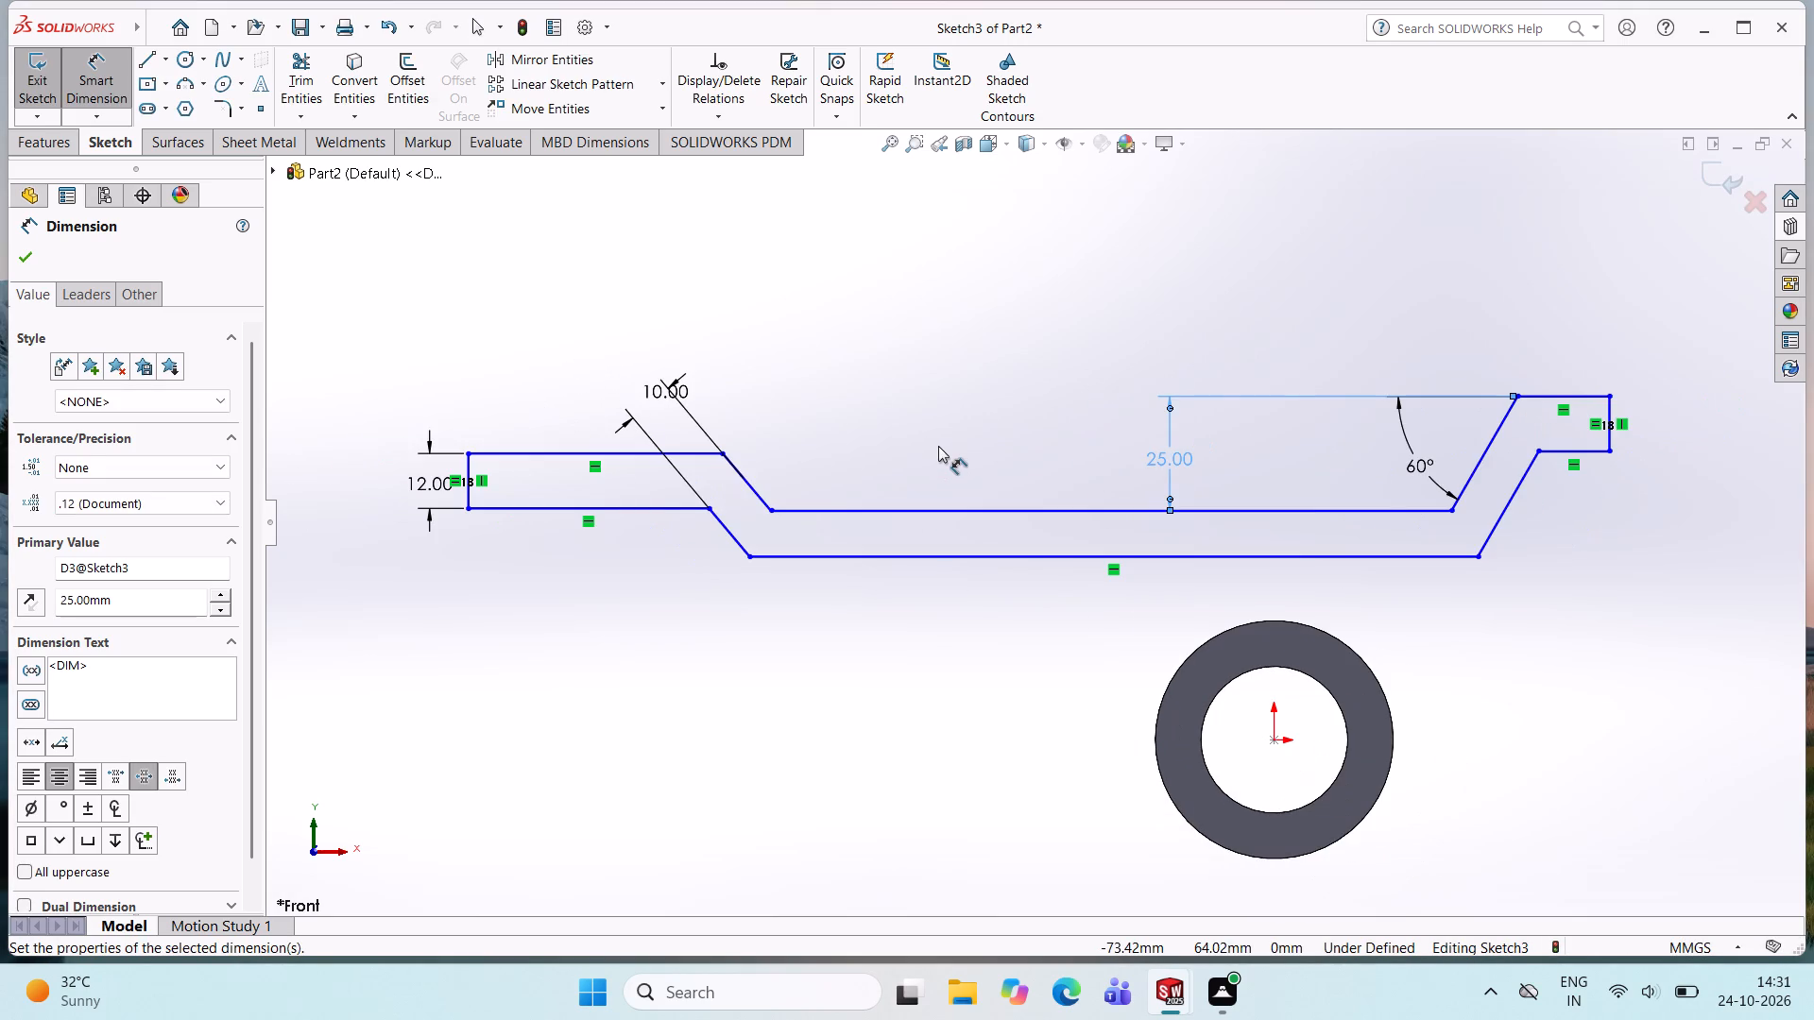
{"action": "left_click", "coordinate": [110, 76]}
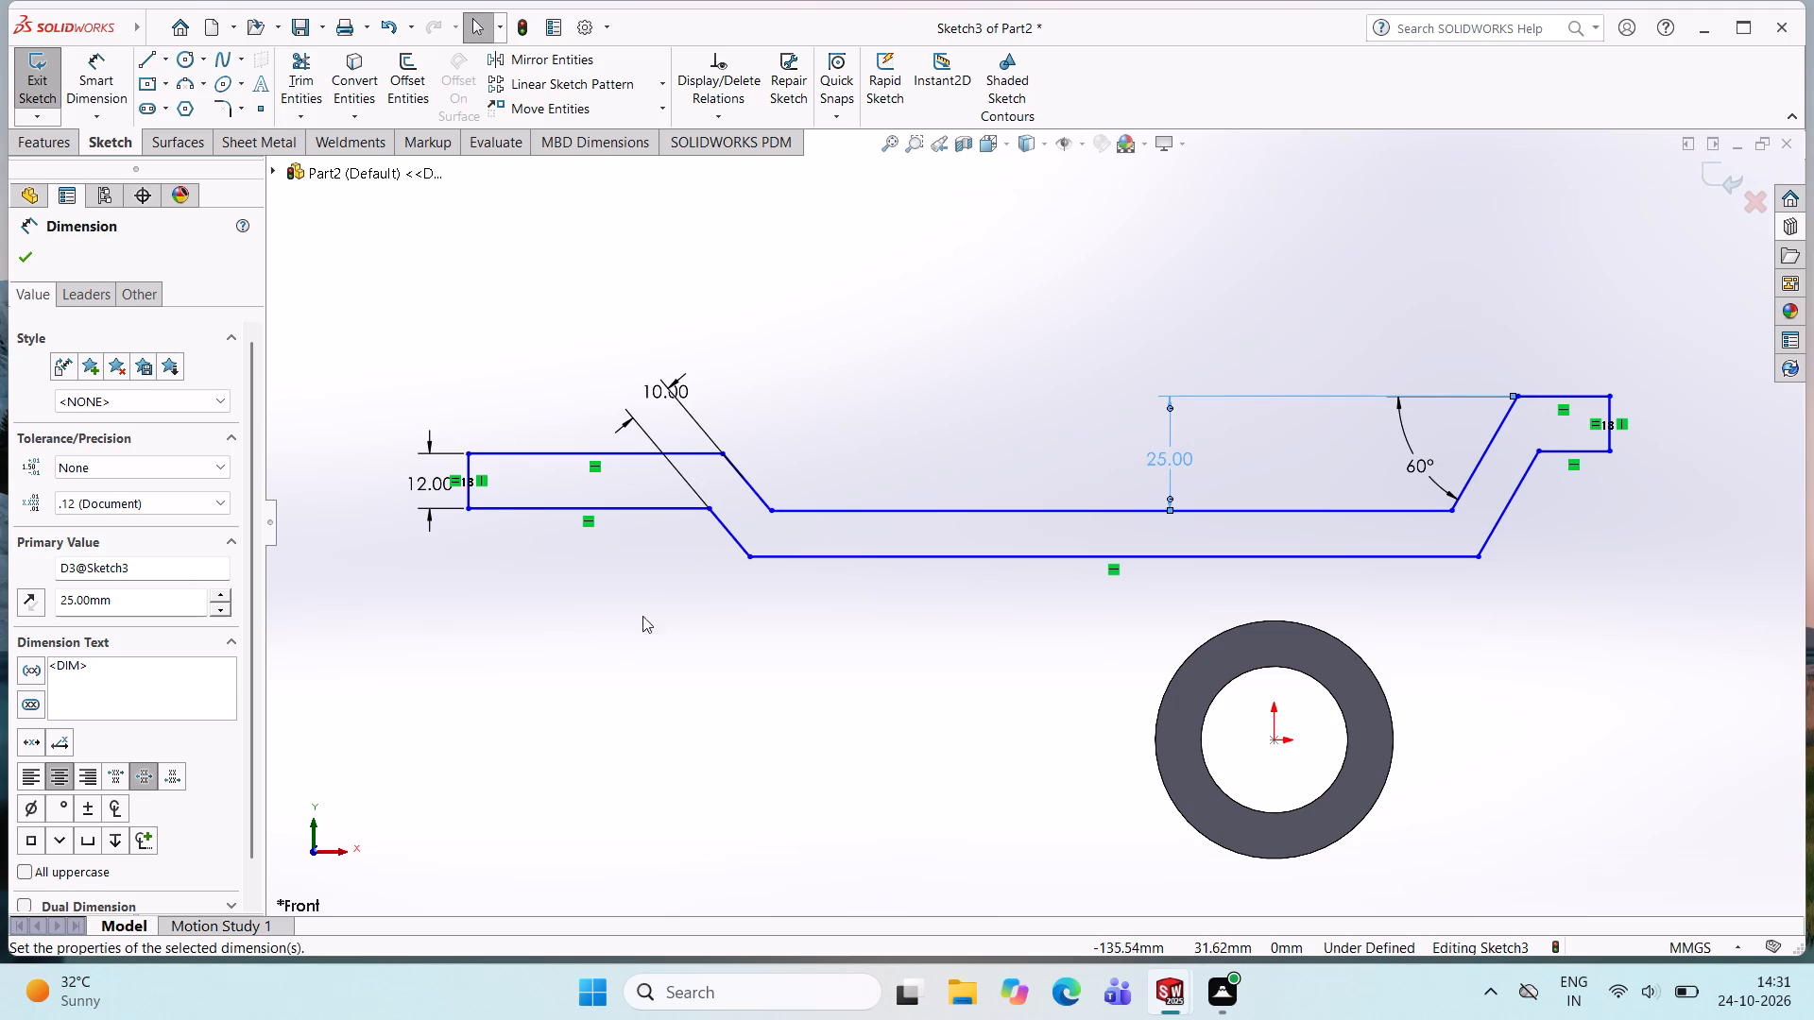
{"action": "left_click", "coordinate": [470, 495]}
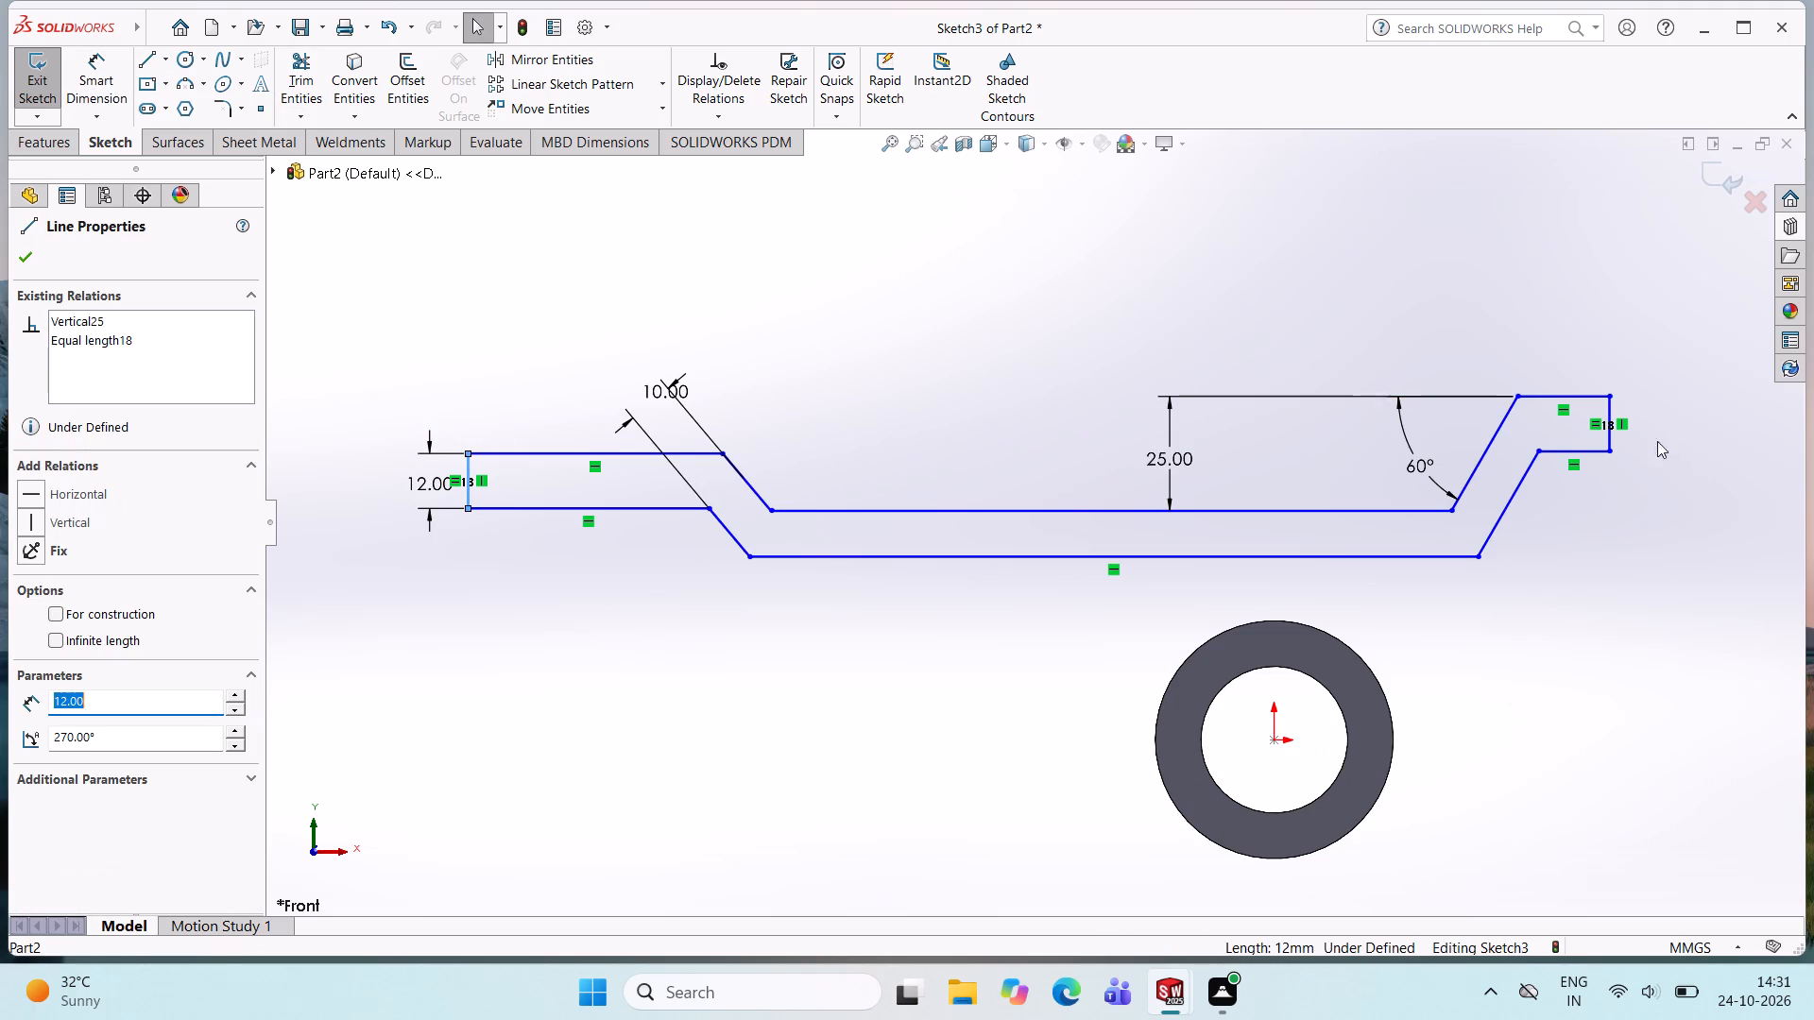
{"action": "left_click", "coordinate": [1607, 444]}
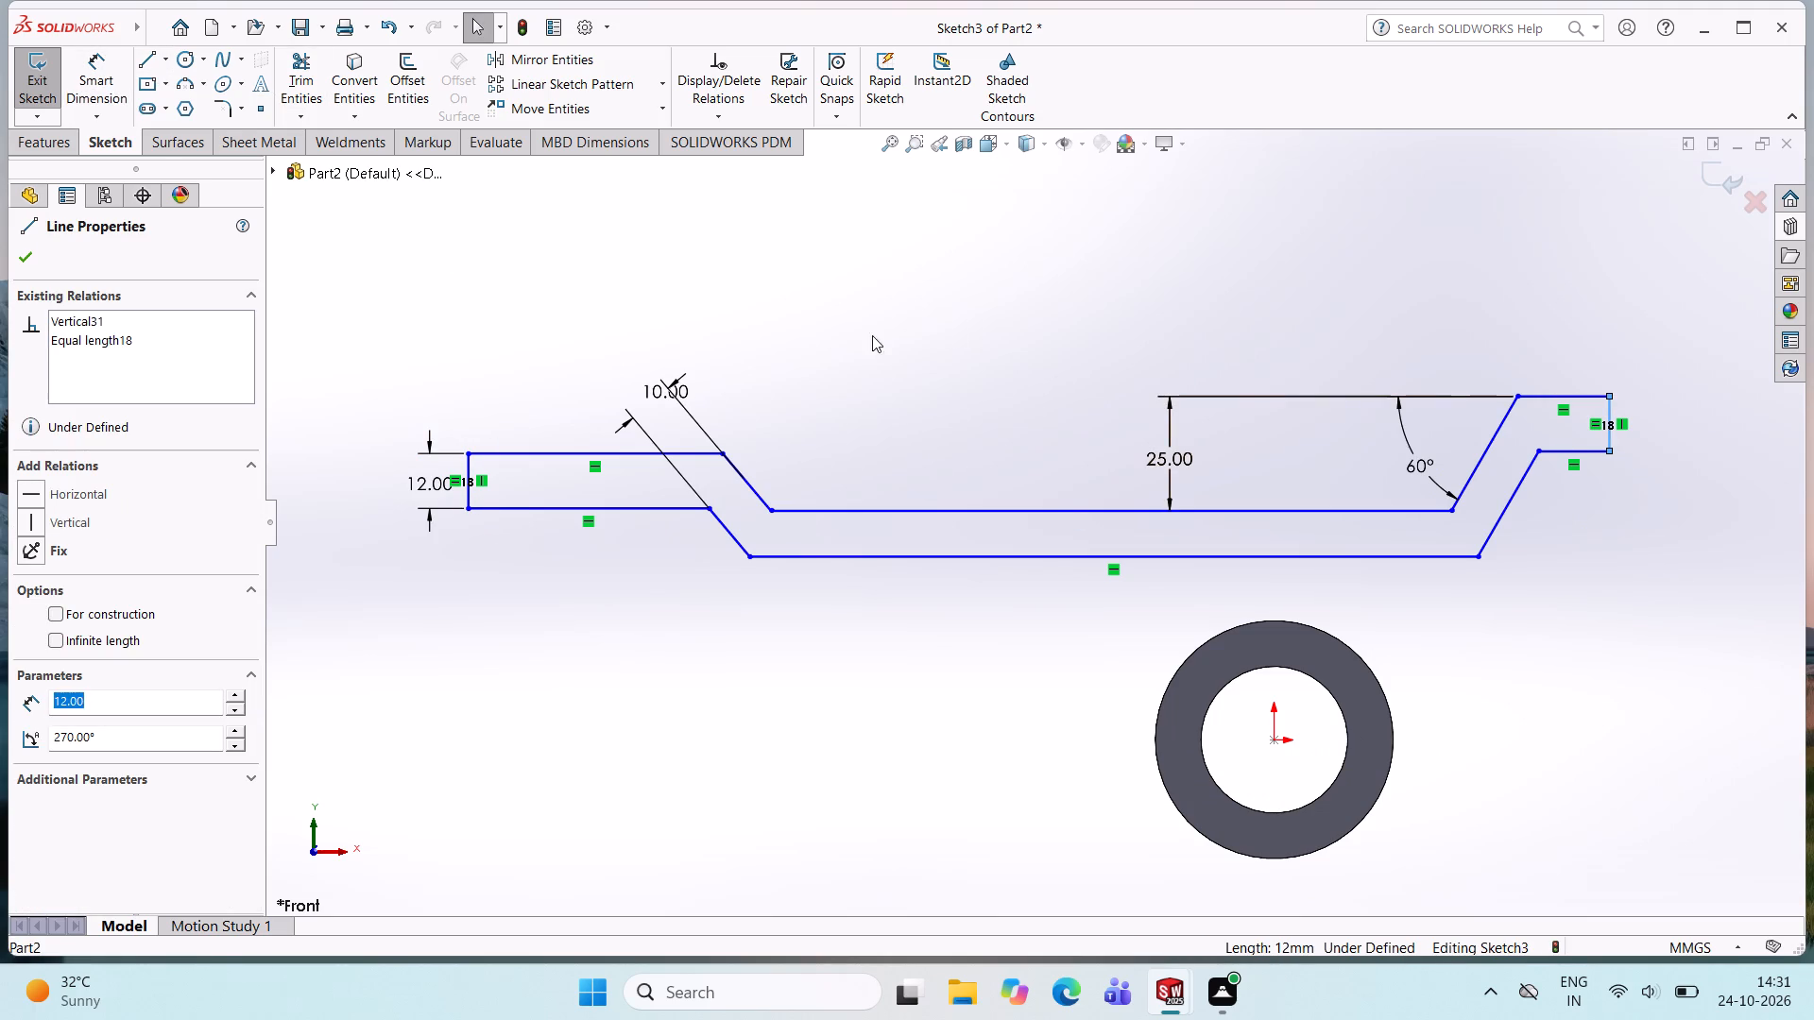
{"action": "left_click", "coordinate": [114, 74]}
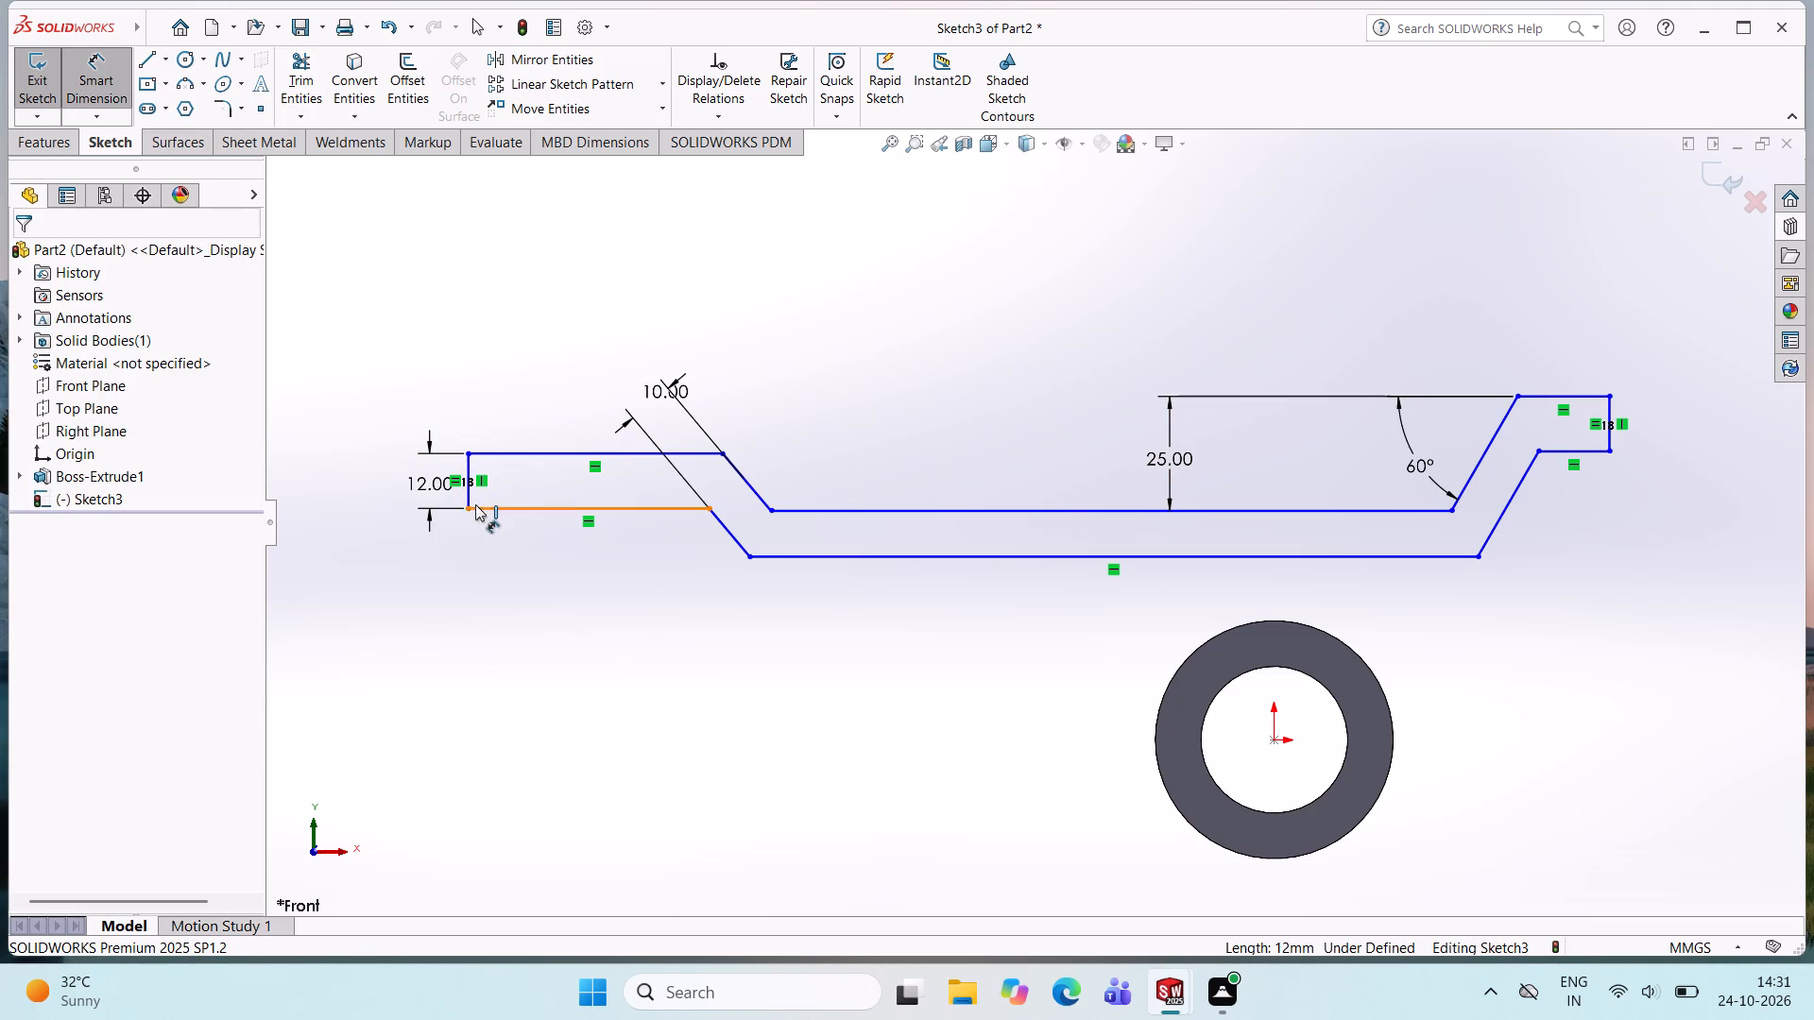
{"action": "left_click", "coordinate": [465, 463]}
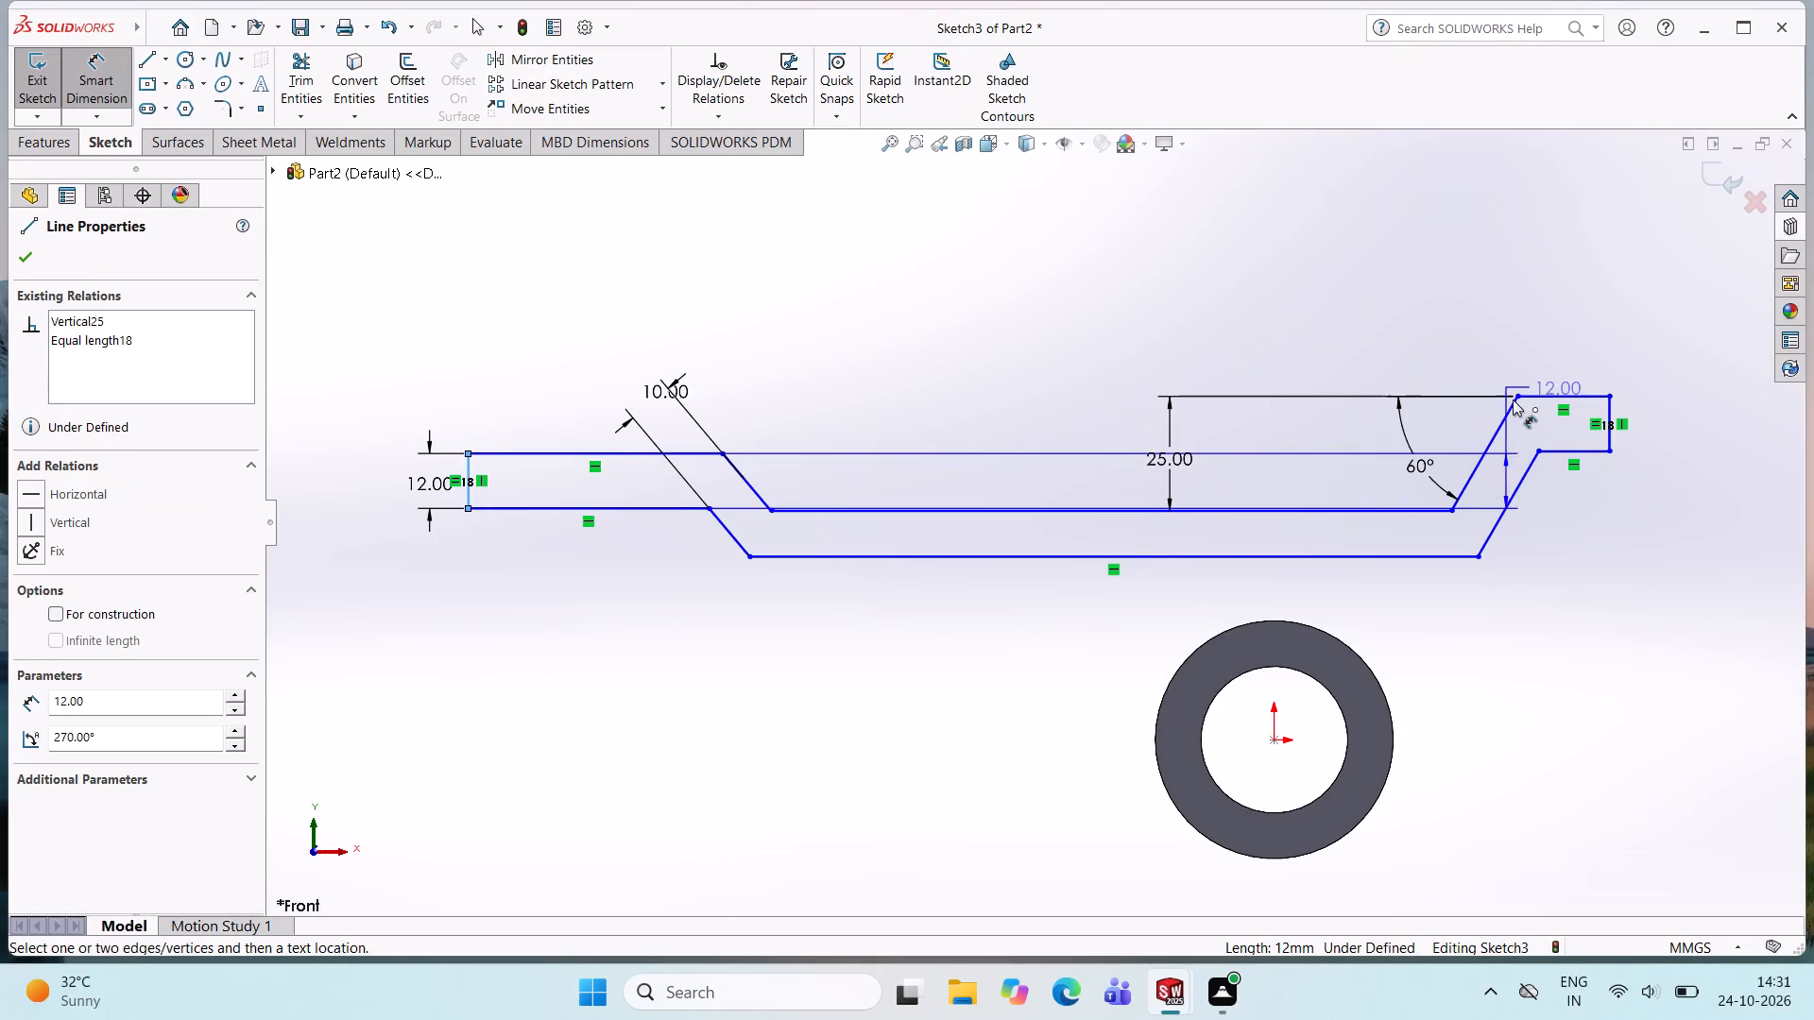
{"action": "left_click", "coordinate": [1608, 411]}
{"action": "left_click", "coordinate": [962, 315]}
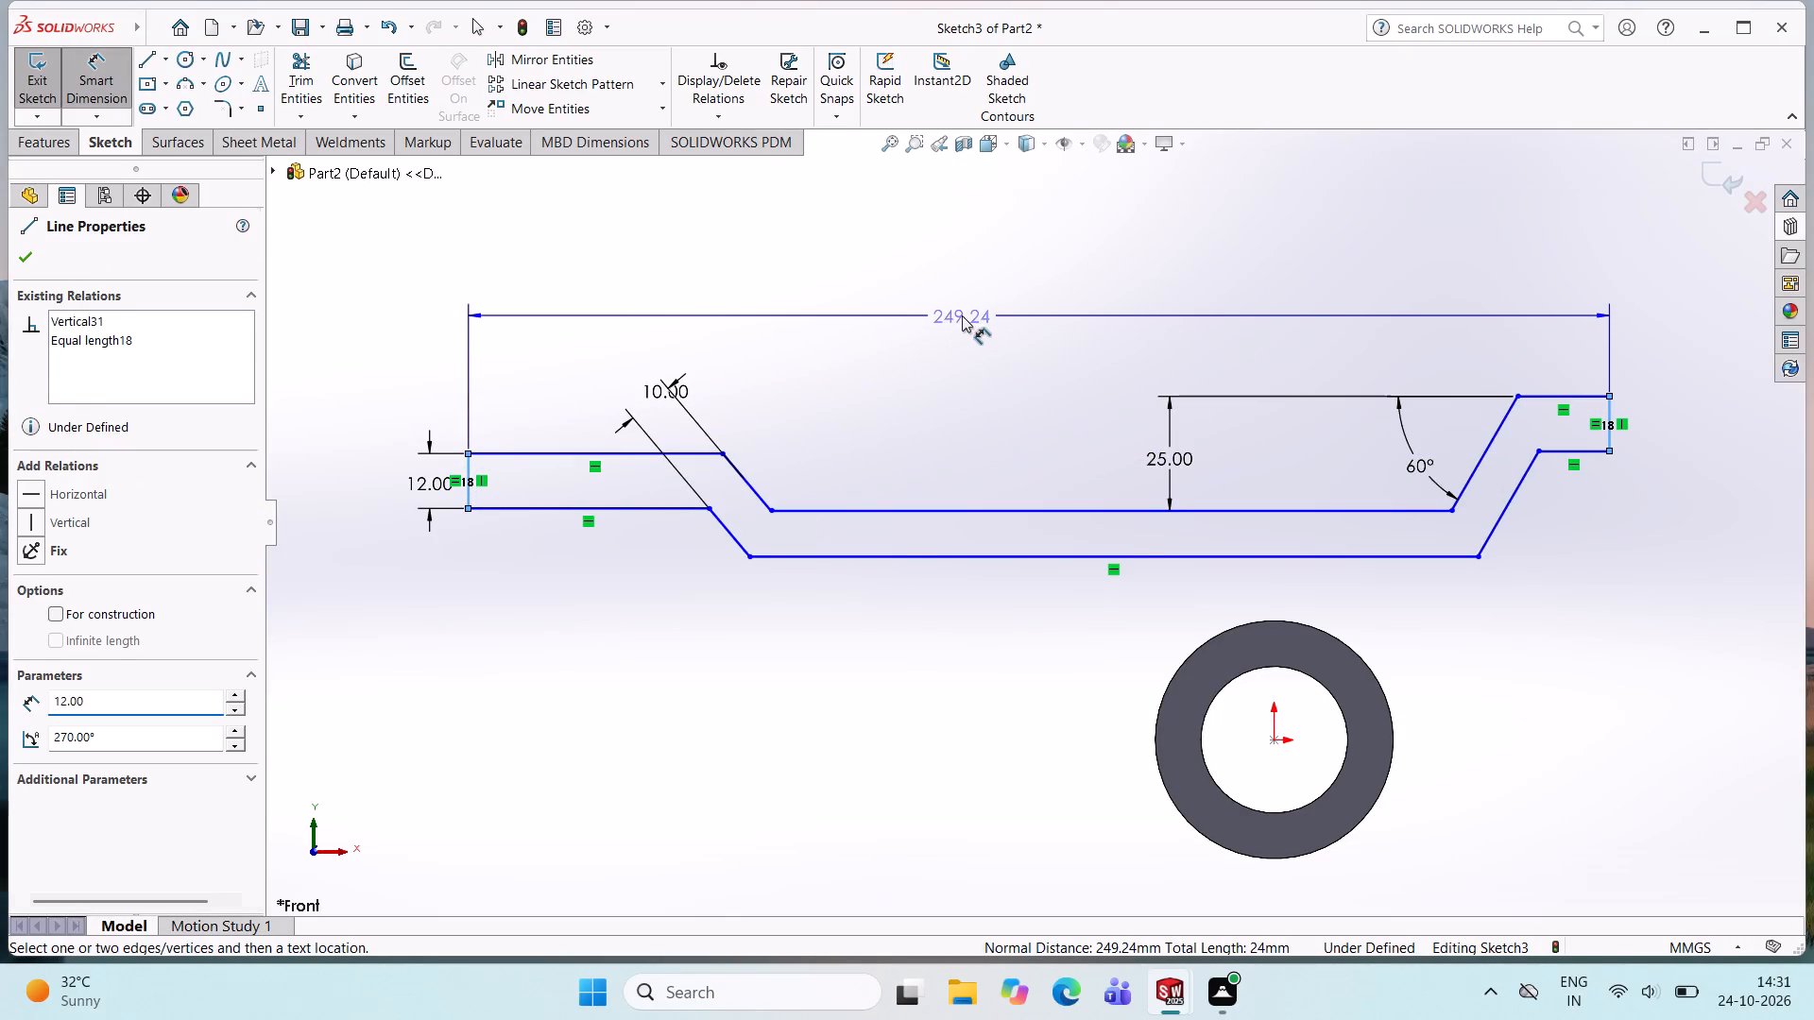
{"action": "type", "text": "250"}
{"action": "key", "text": "Return"}
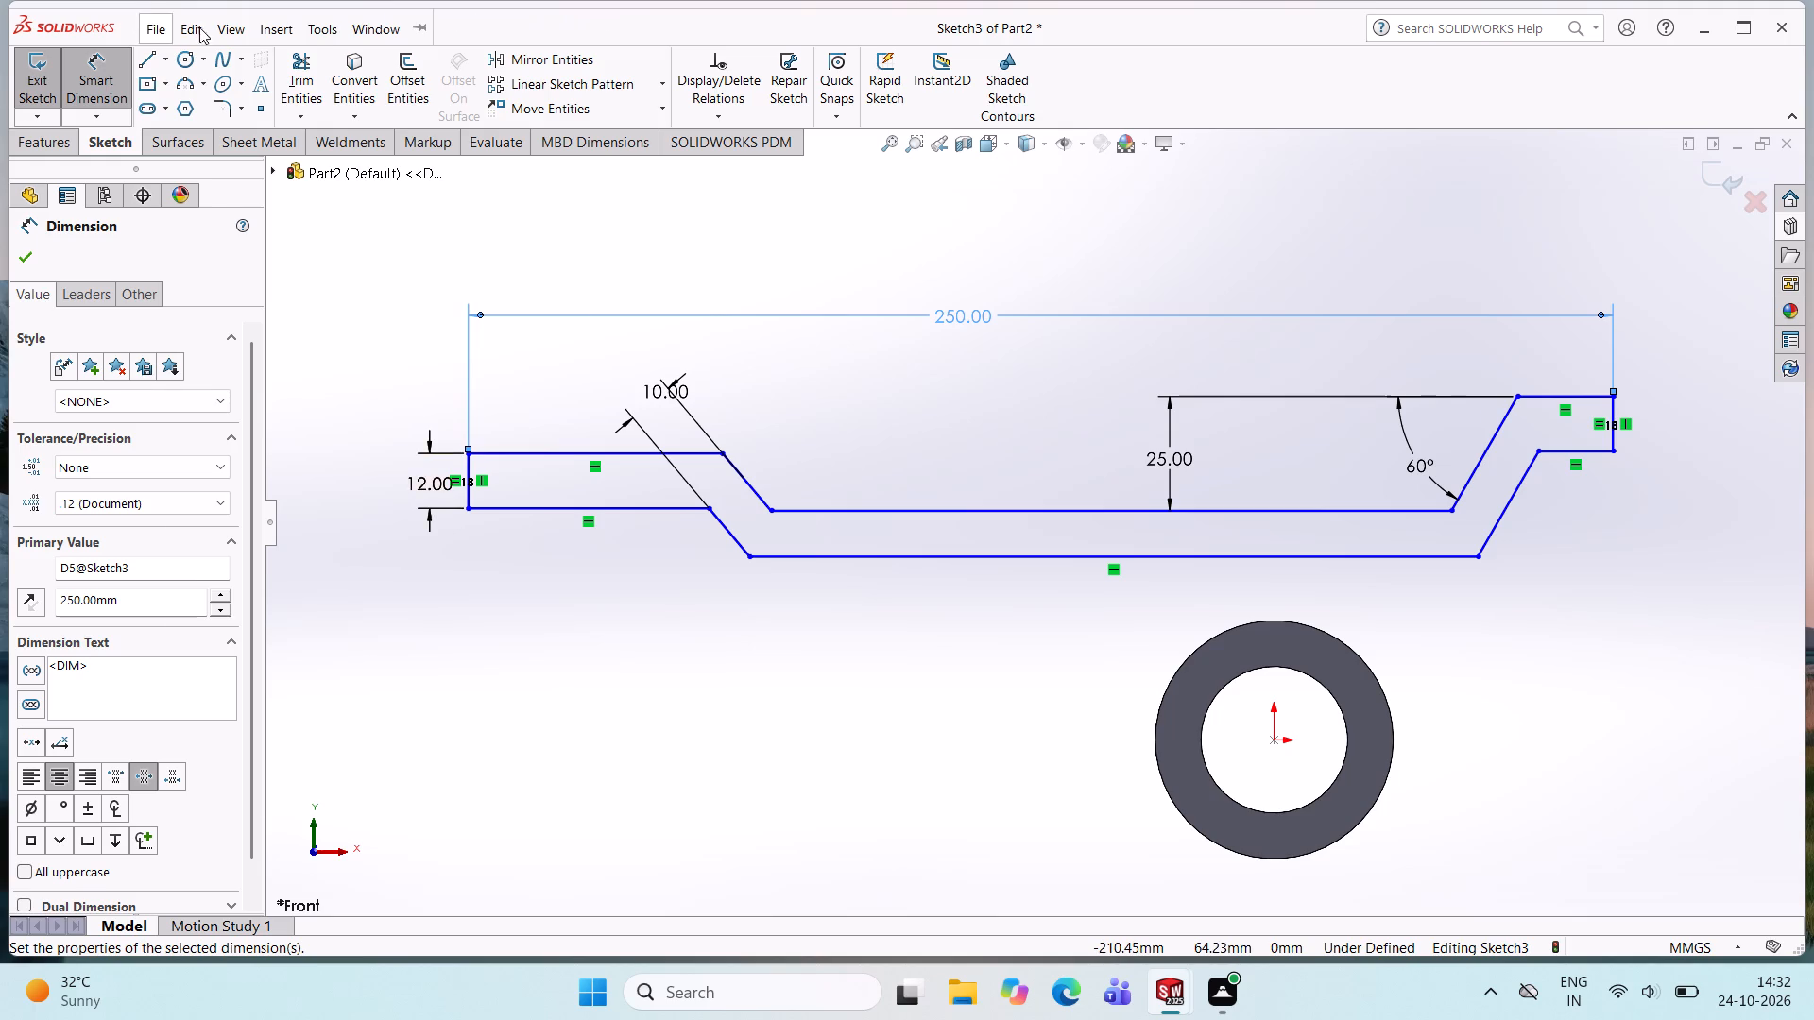
Dimension the angle between the left end's top horizontal line and the left upper sloped line at 45 degrees.
{"action": "left_click", "coordinate": [689, 453]}
{"action": "left_click", "coordinate": [753, 495]}
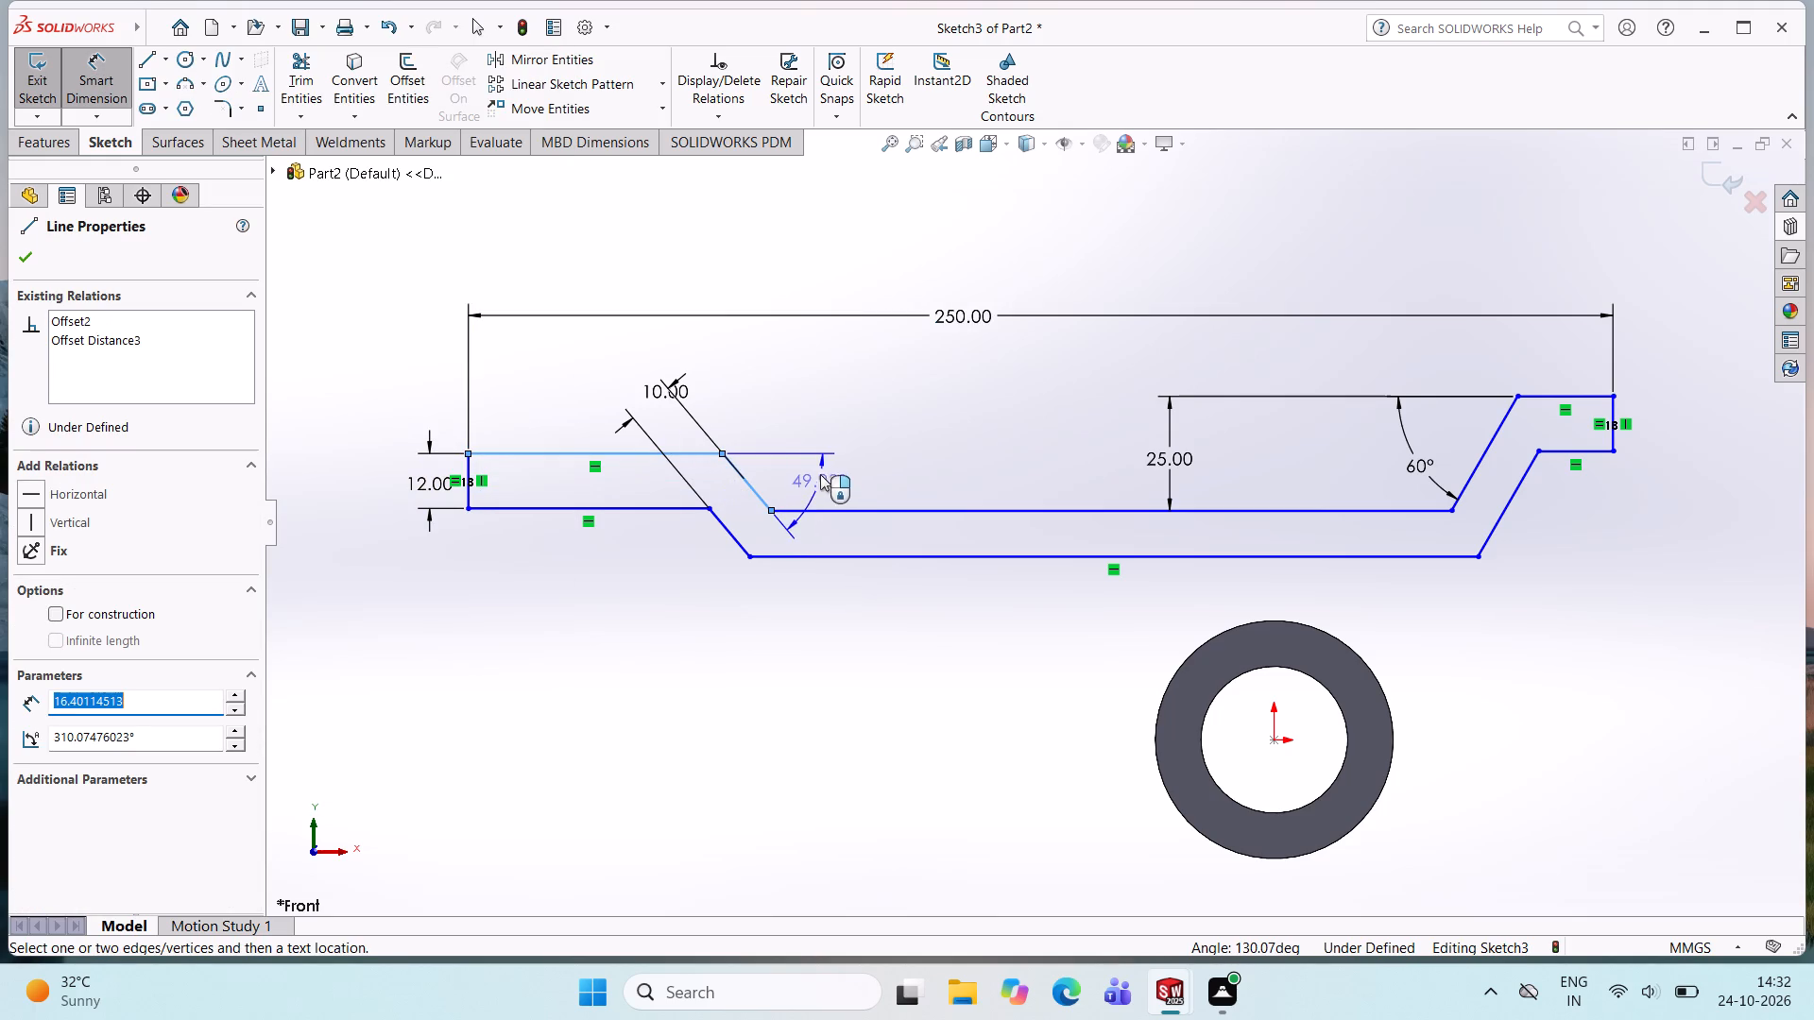
{"action": "left_click", "coordinate": [818, 484]}
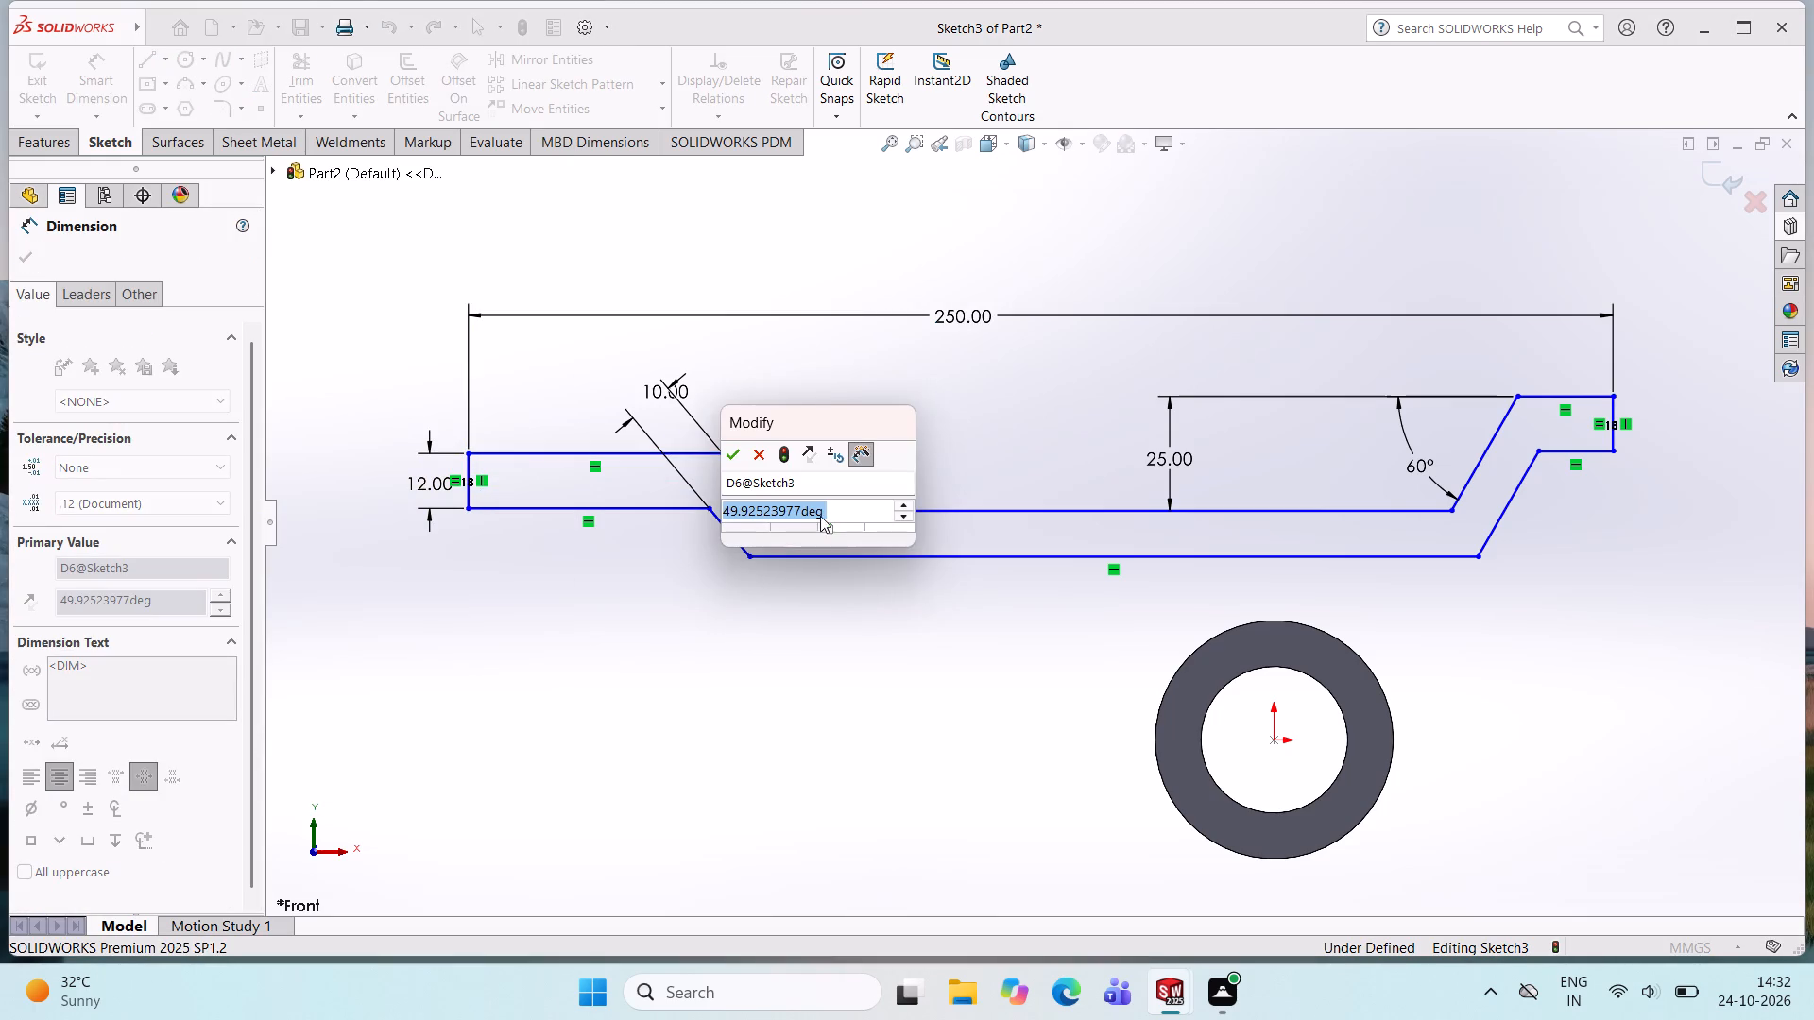
{"action": "type", "text": "45"}
{"action": "key", "text": "Return"}
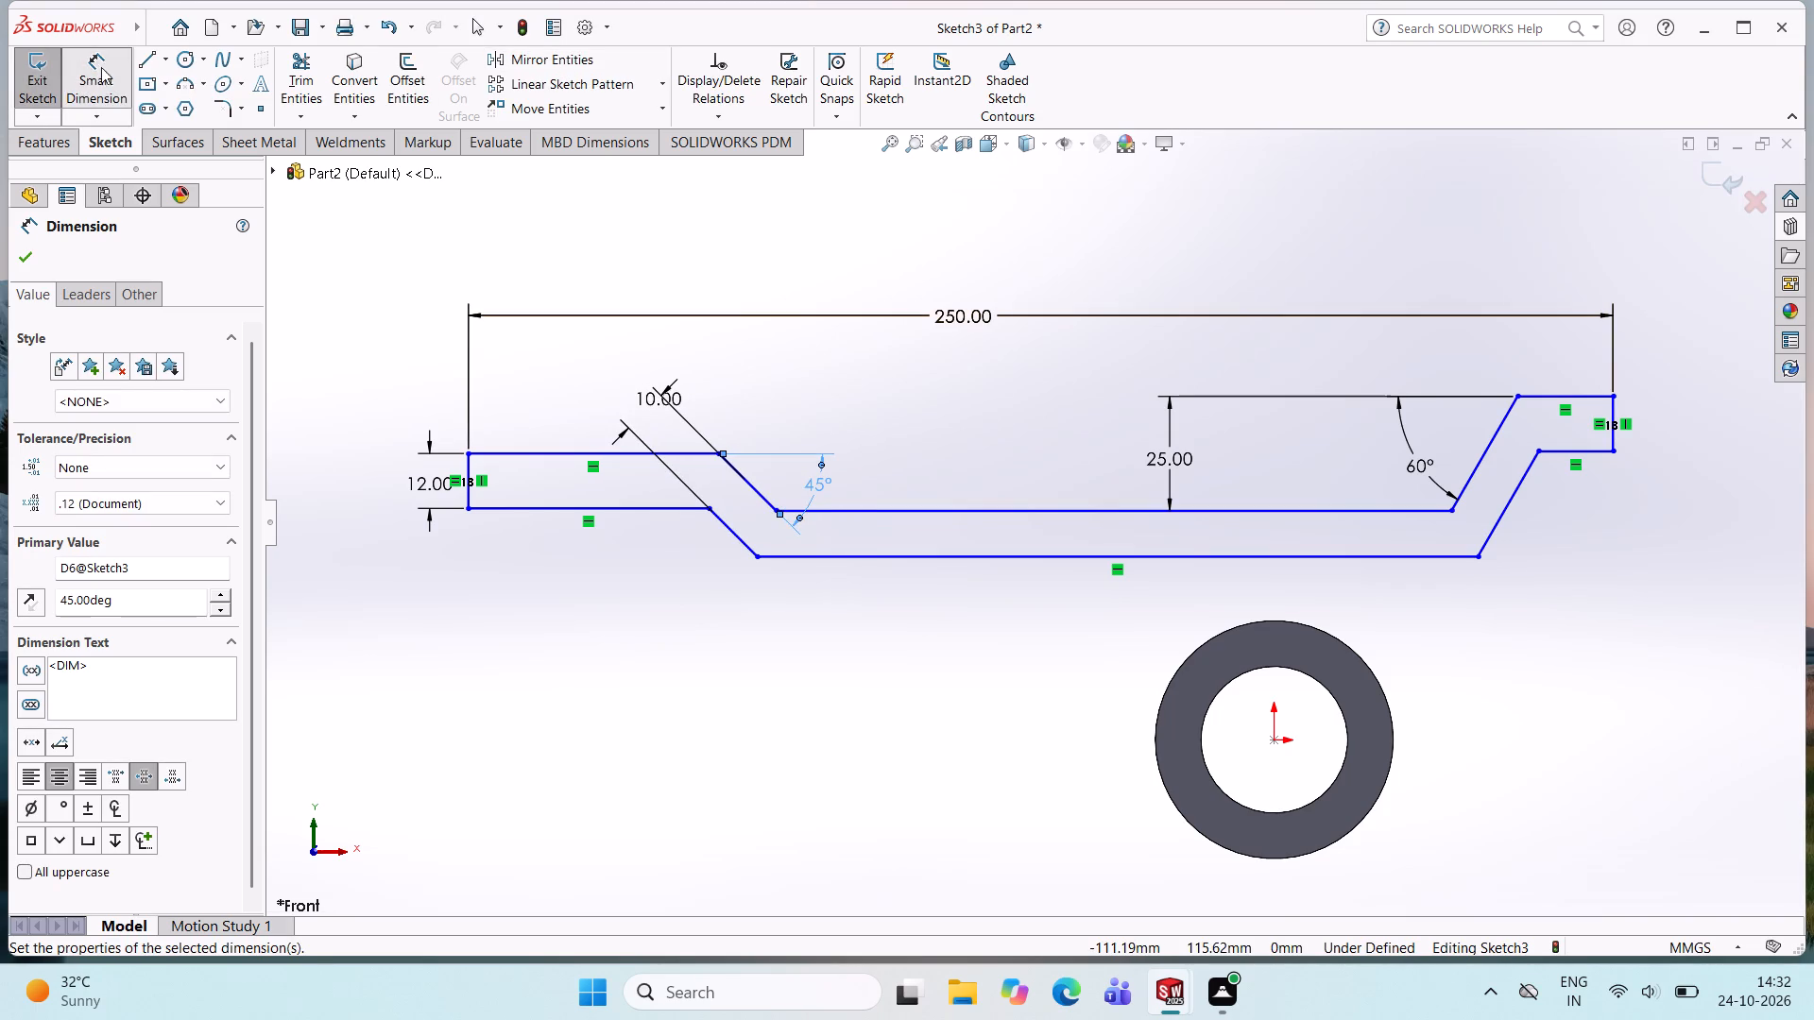
Dimension the horizontal distance from the origin to the profile's right vertical end line at 54.11 mm.
{"action": "left_click", "coordinate": [1616, 413]}
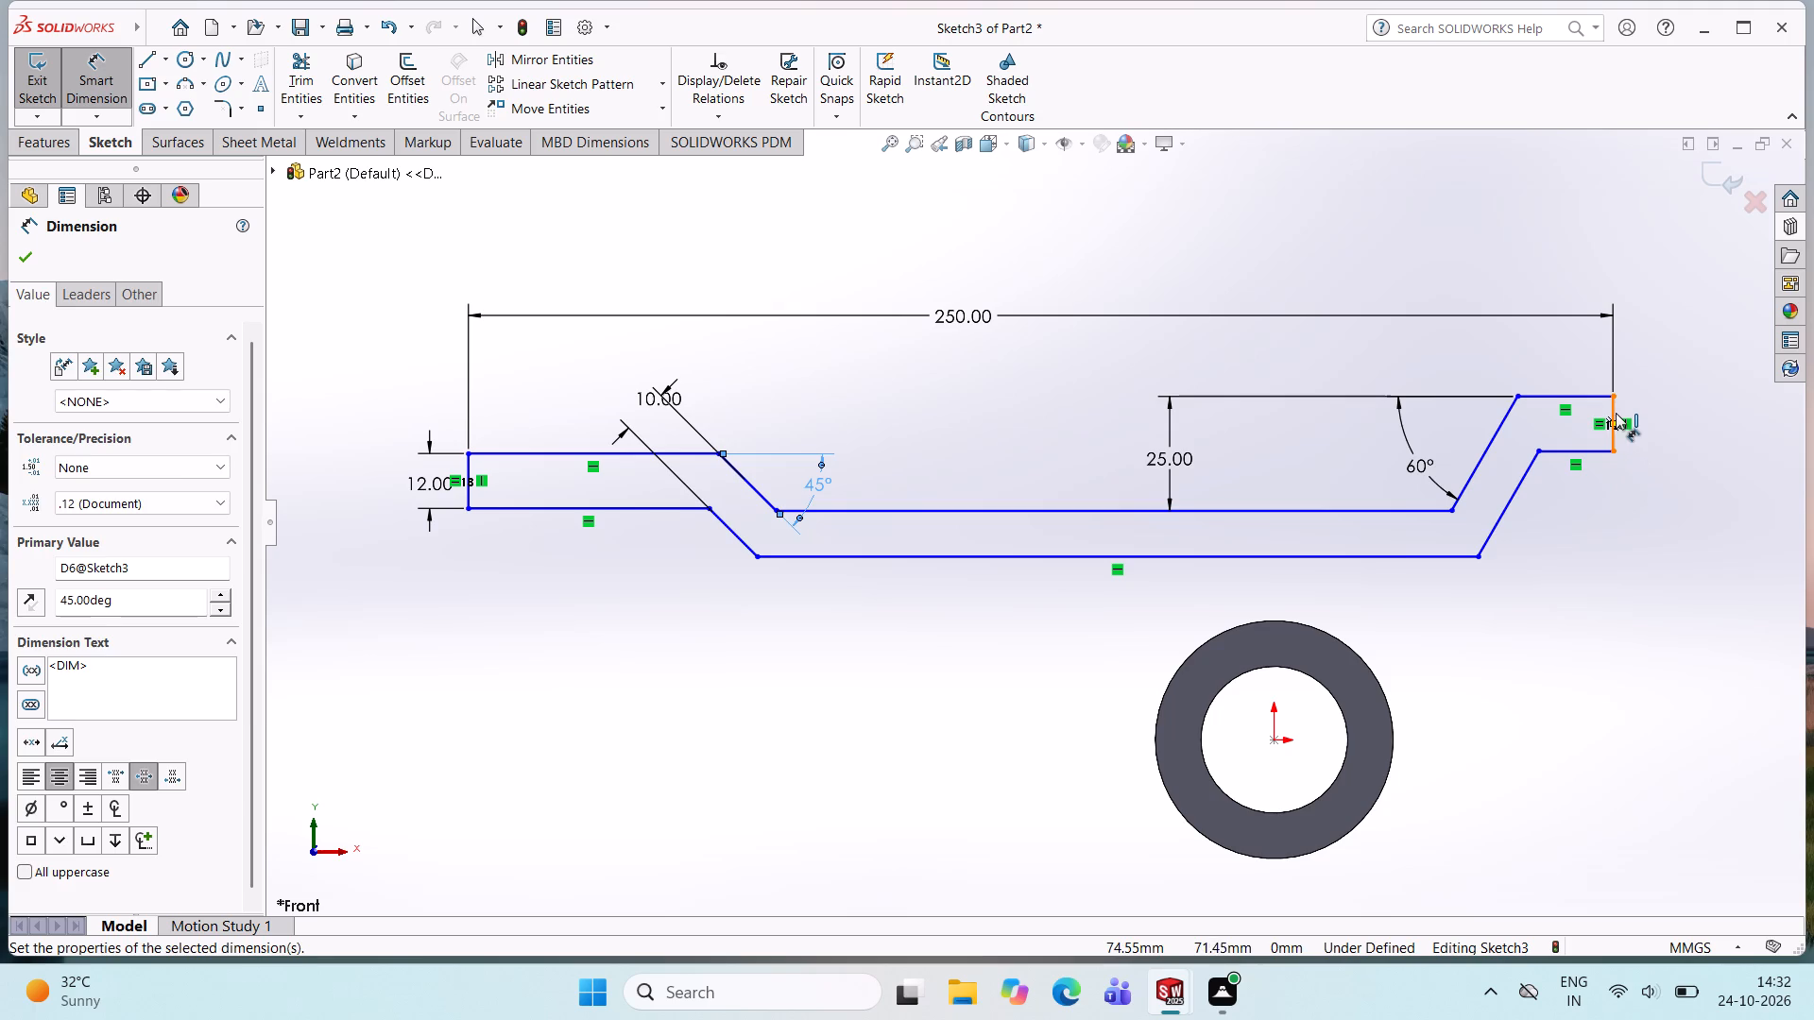
{"action": "left_click", "coordinate": [1274, 738]}
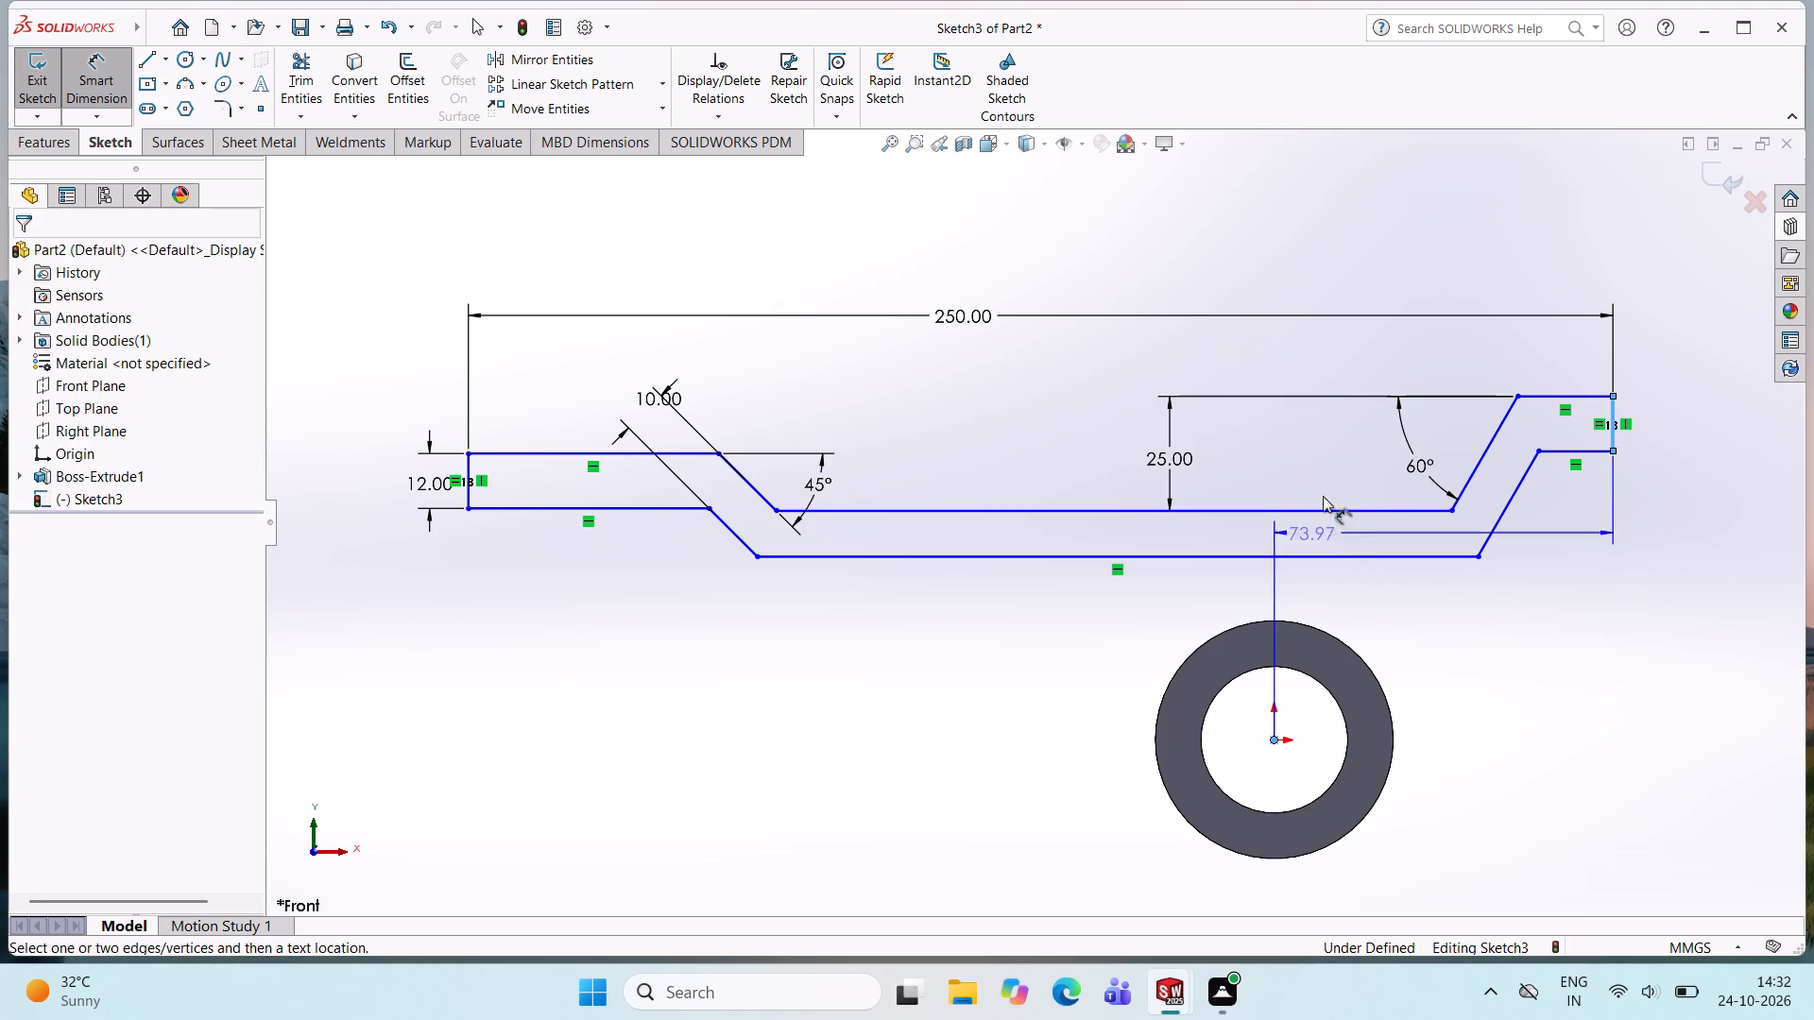
{"action": "left_click", "coordinate": [1347, 270]}
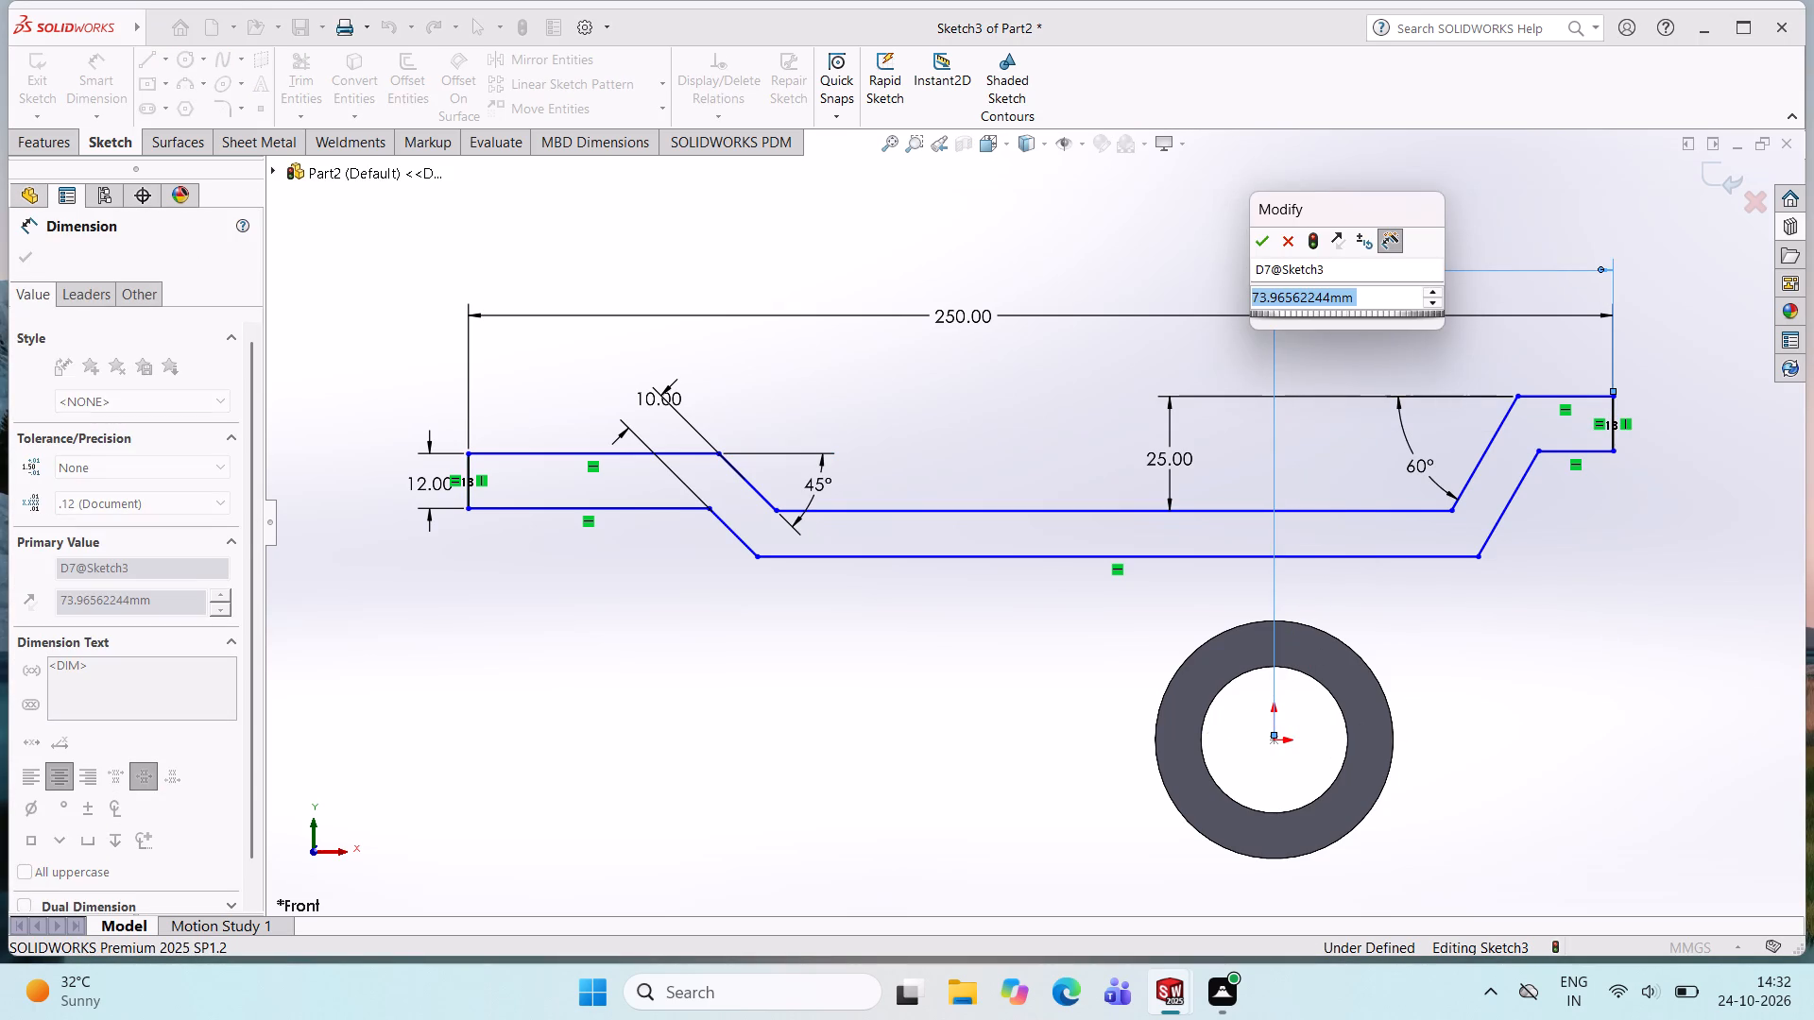
{"action": "type", "text": "54.11"}
{"action": "key", "text": "Return"}
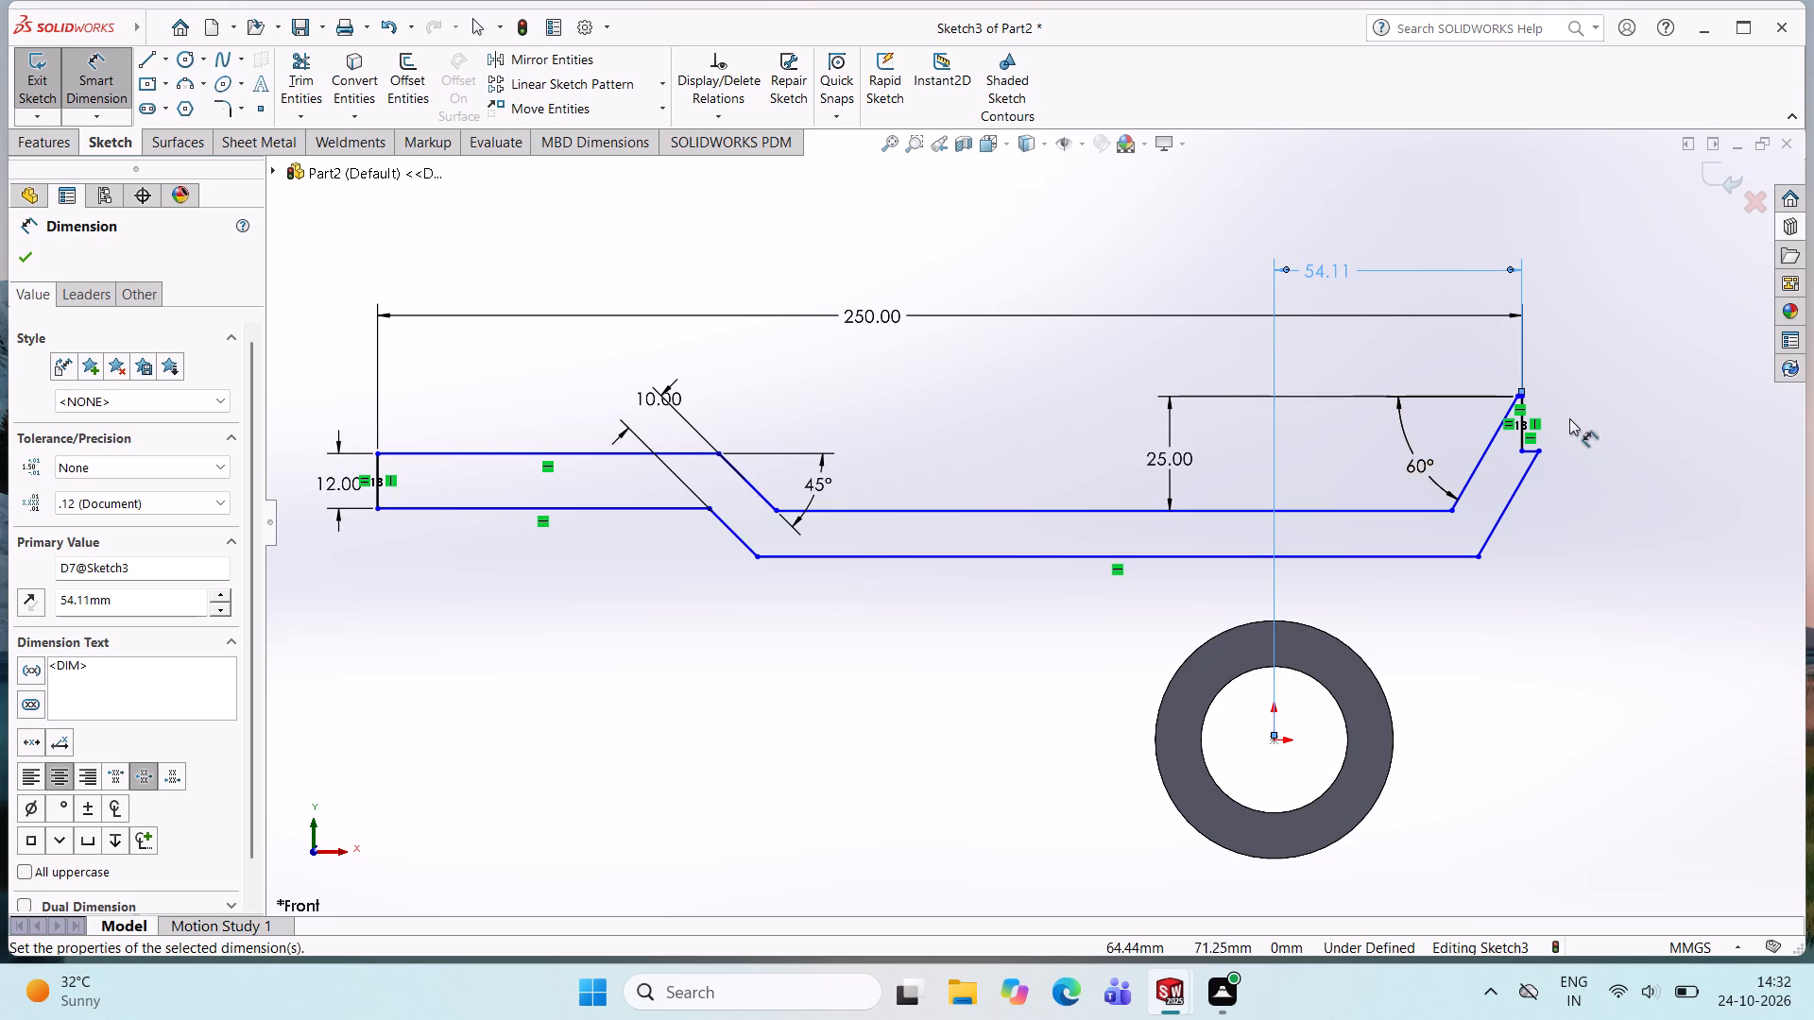
Set the horizontal distance between the origin and the right end line to 65 mm.
{"action": "scroll", "coordinate": [1566, 445], "scroll_direction": "down", "scroll_amount": 6}
{"action": "scroll", "coordinate": [1218, 446], "scroll_direction": "down", "scroll_amount": 4}
{"action": "scroll", "coordinate": [1251, 420], "scroll_direction": "up", "scroll_amount": 3}
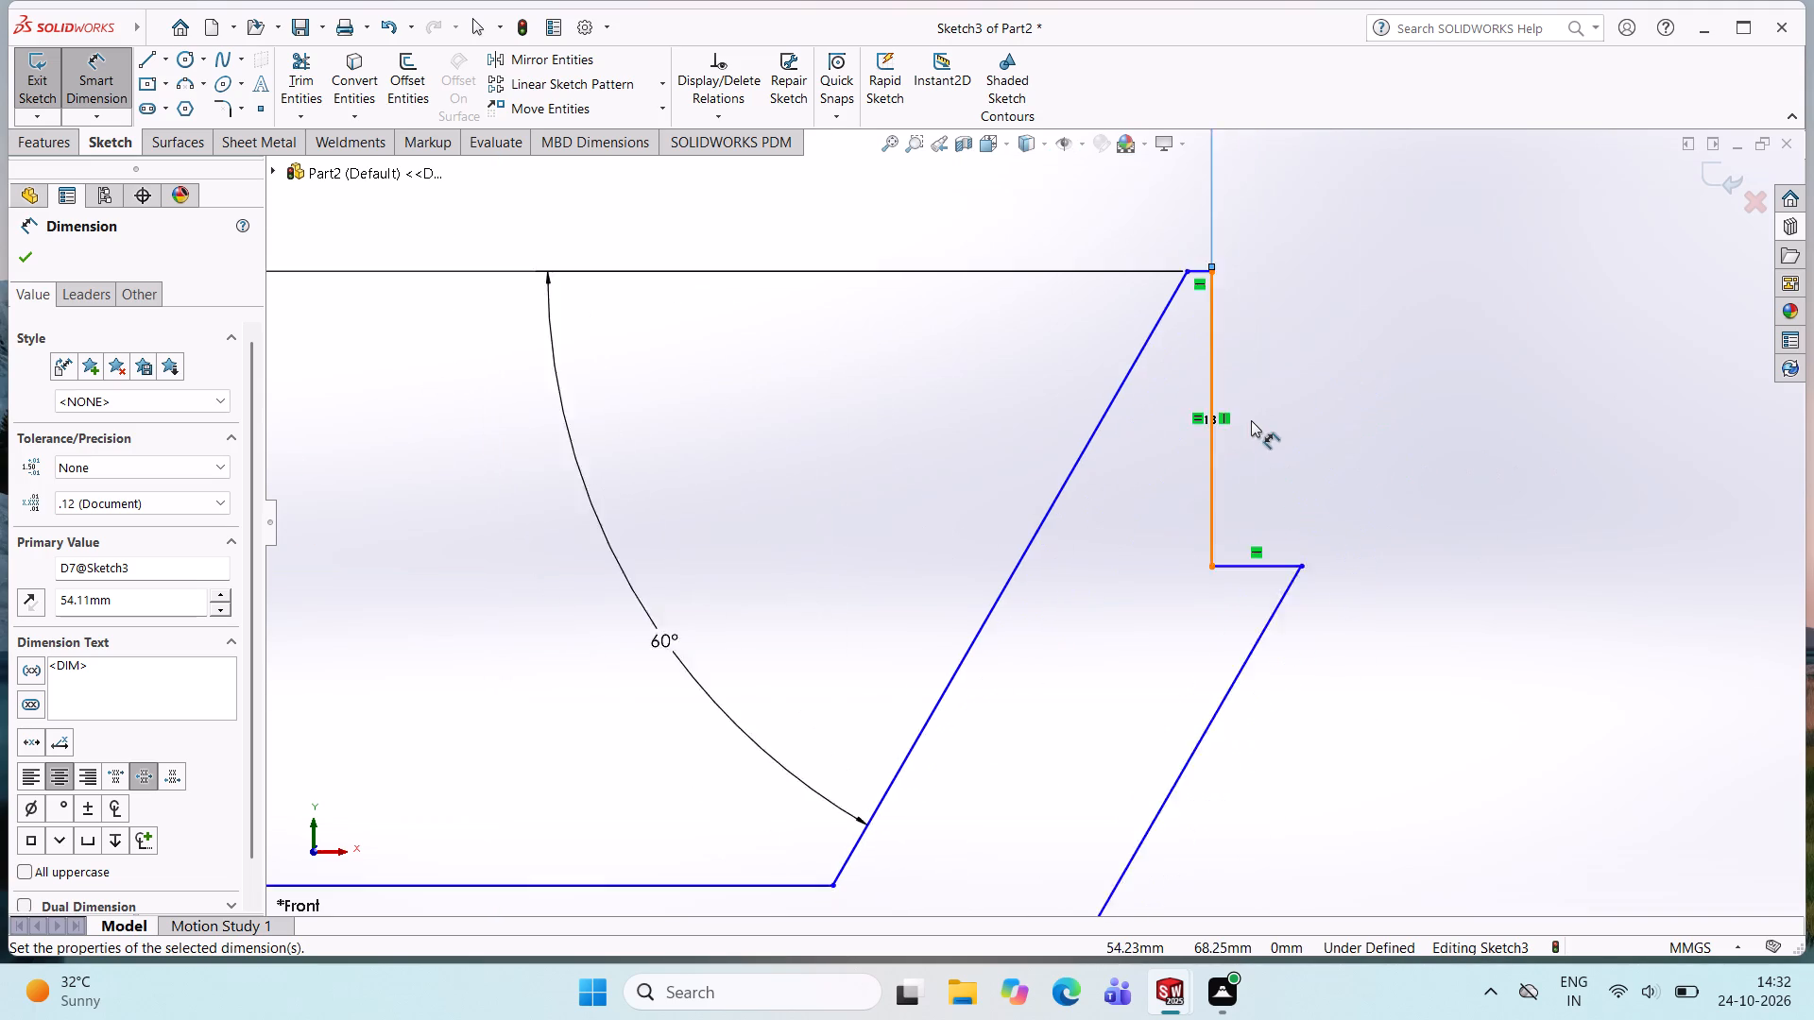
{"action": "scroll", "coordinate": [1251, 420], "scroll_direction": "up", "scroll_amount": 10}
{"action": "scroll", "coordinate": [1457, 459], "scroll_direction": "up", "scroll_amount": 2}
{"action": "scroll", "coordinate": [716, 578], "scroll_direction": "down", "scroll_amount": 2}
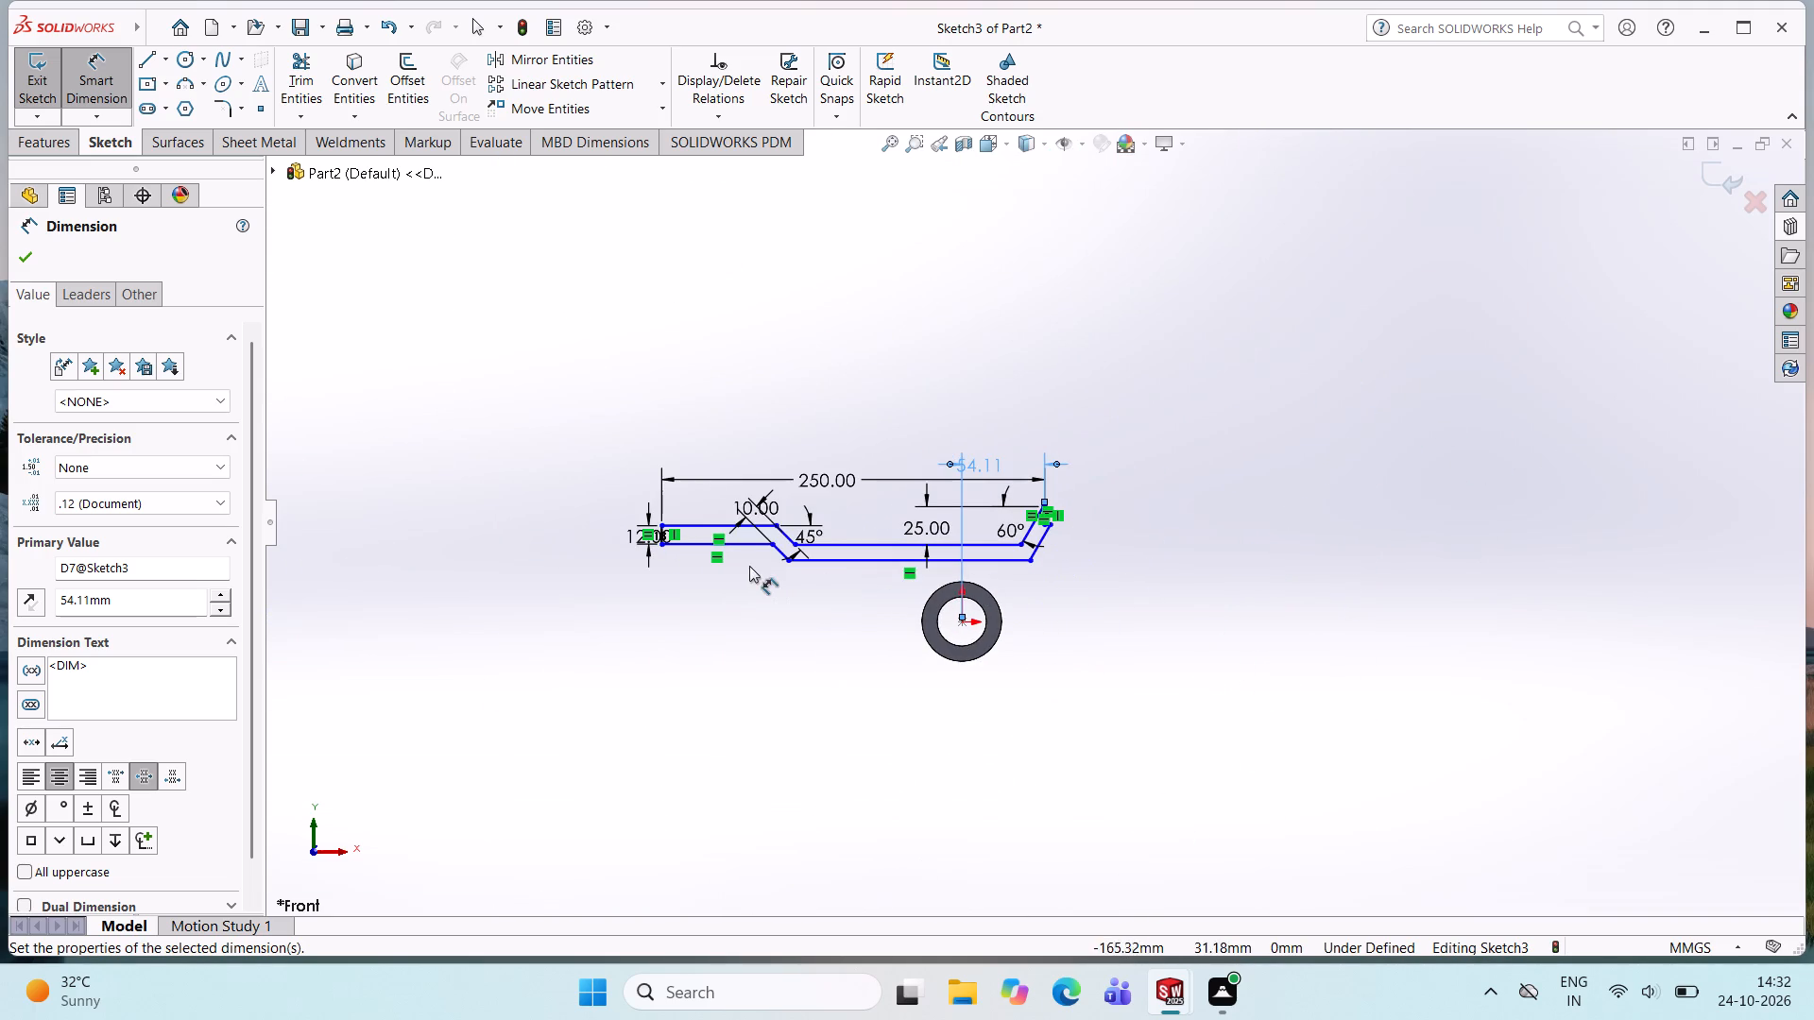
{"action": "scroll", "coordinate": [749, 566], "scroll_direction": "down", "scroll_amount": 3}
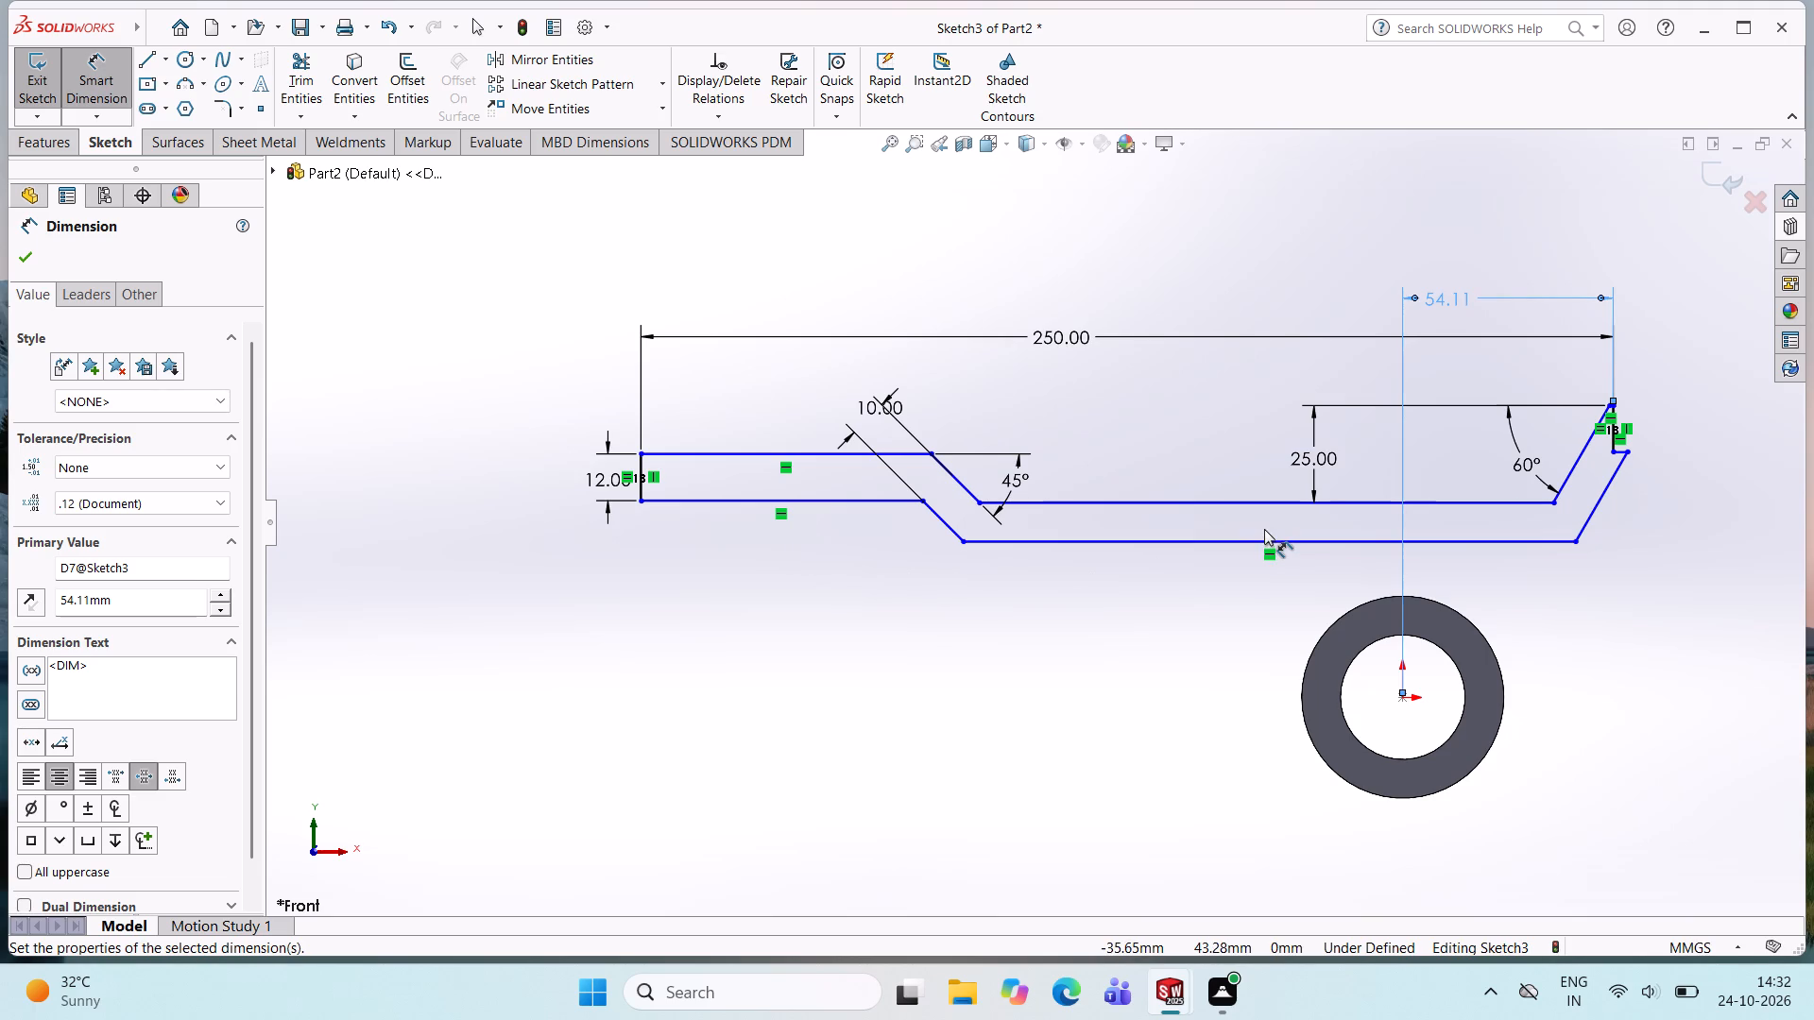
{"action": "double_click", "coordinate": [1462, 297]}
{"action": "type", "text": "65"}
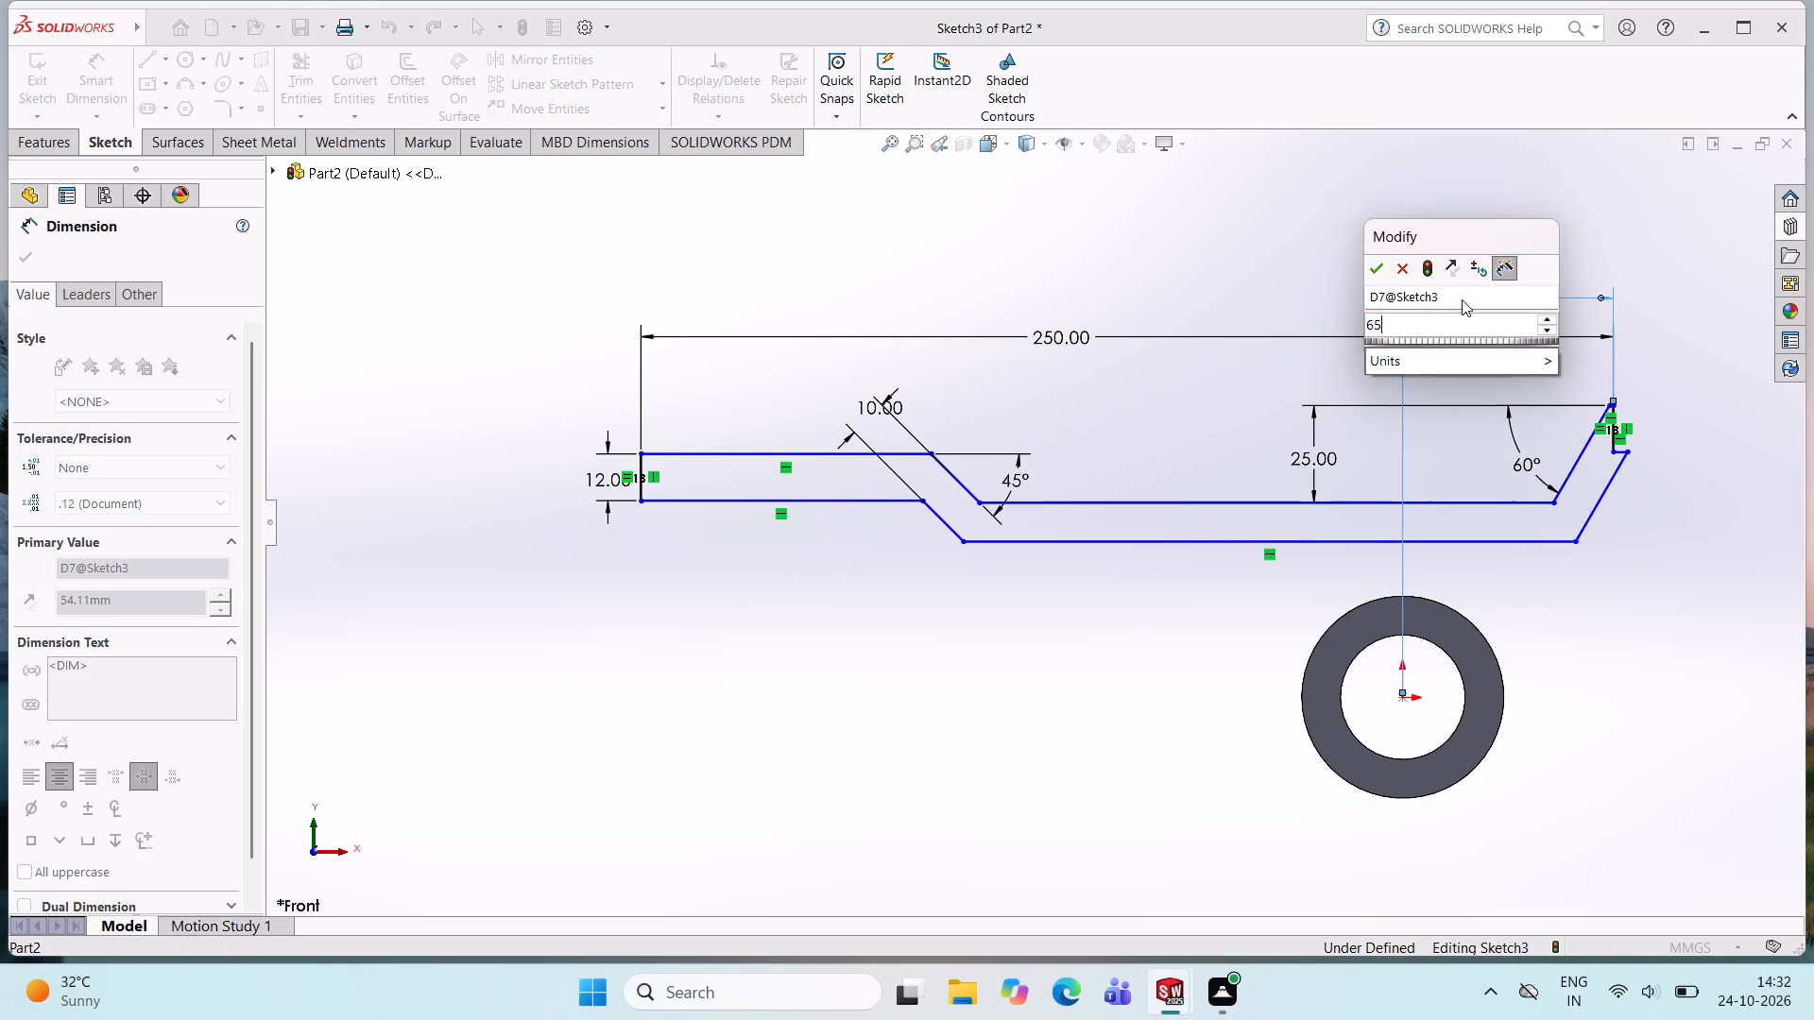
{"action": "key", "text": "Return"}
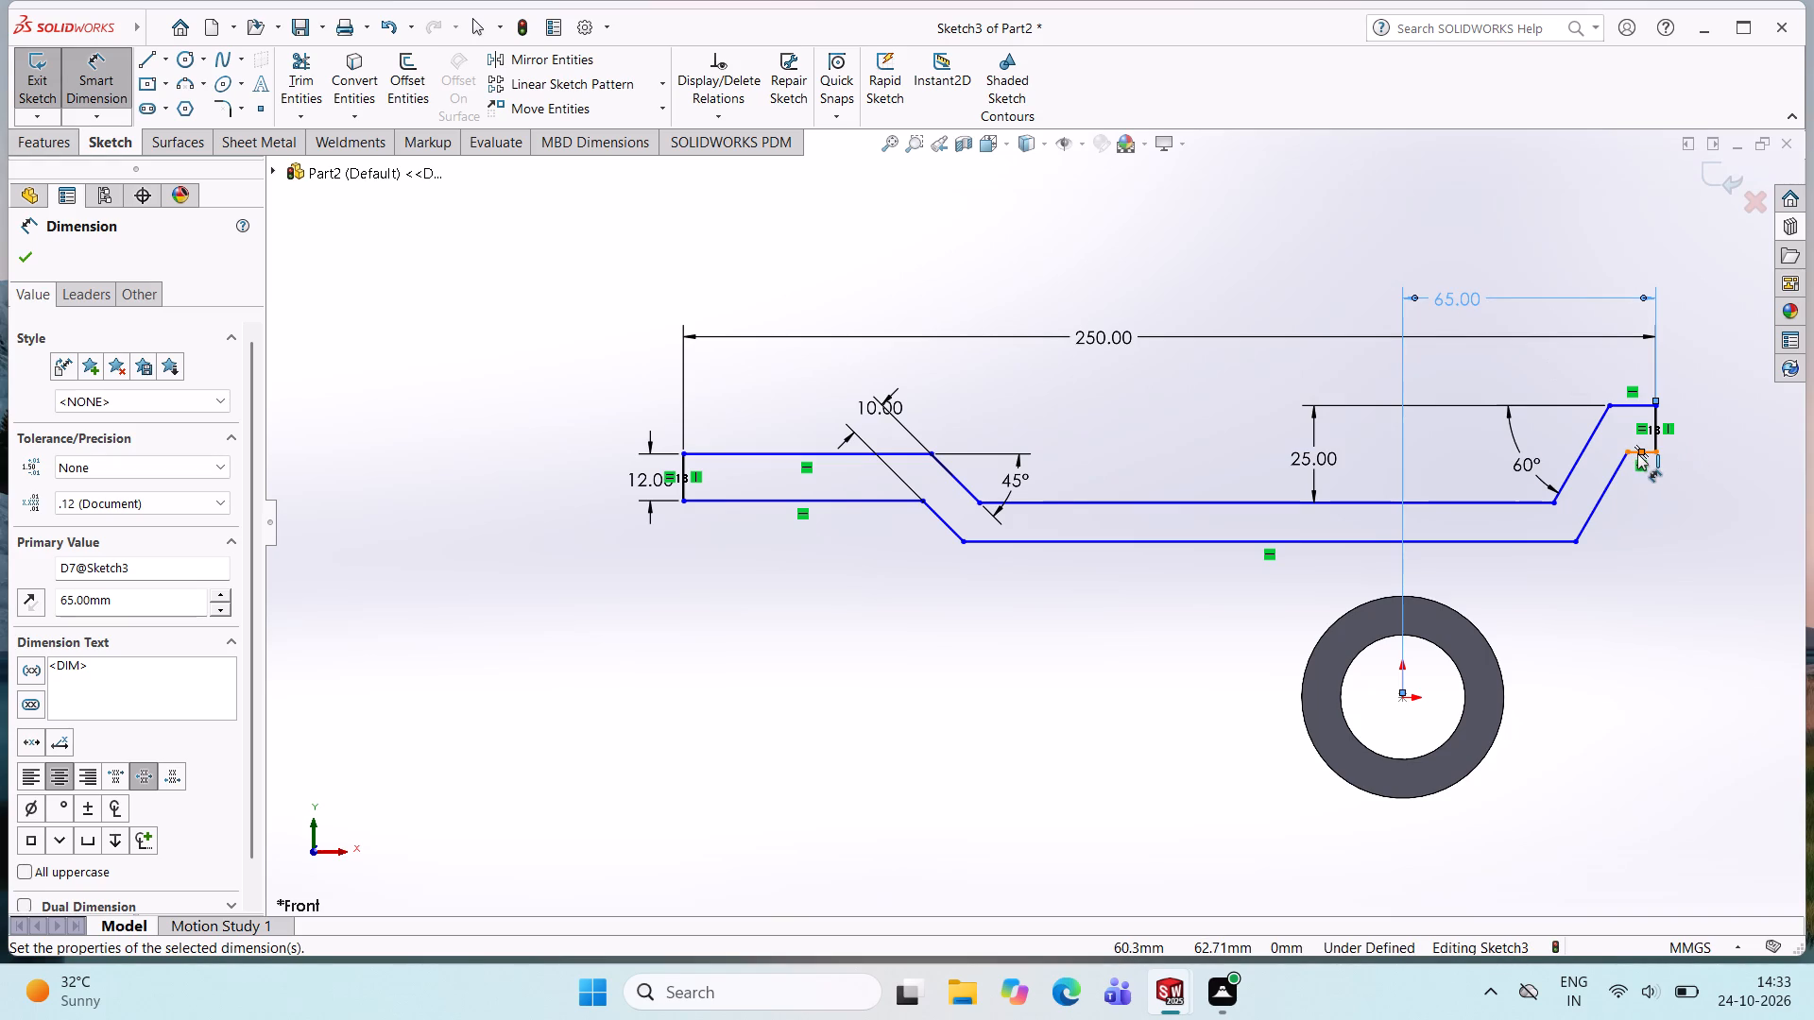
Add 10 mm sketch fillets where the long upper horizontal line meets the left and right upper sloped lines.
{"action": "scroll", "coordinate": [1434, 444], "scroll_direction": "down", "scroll_amount": 2}
{"action": "scroll", "coordinate": [1230, 465], "scroll_direction": "up", "scroll_amount": 3}
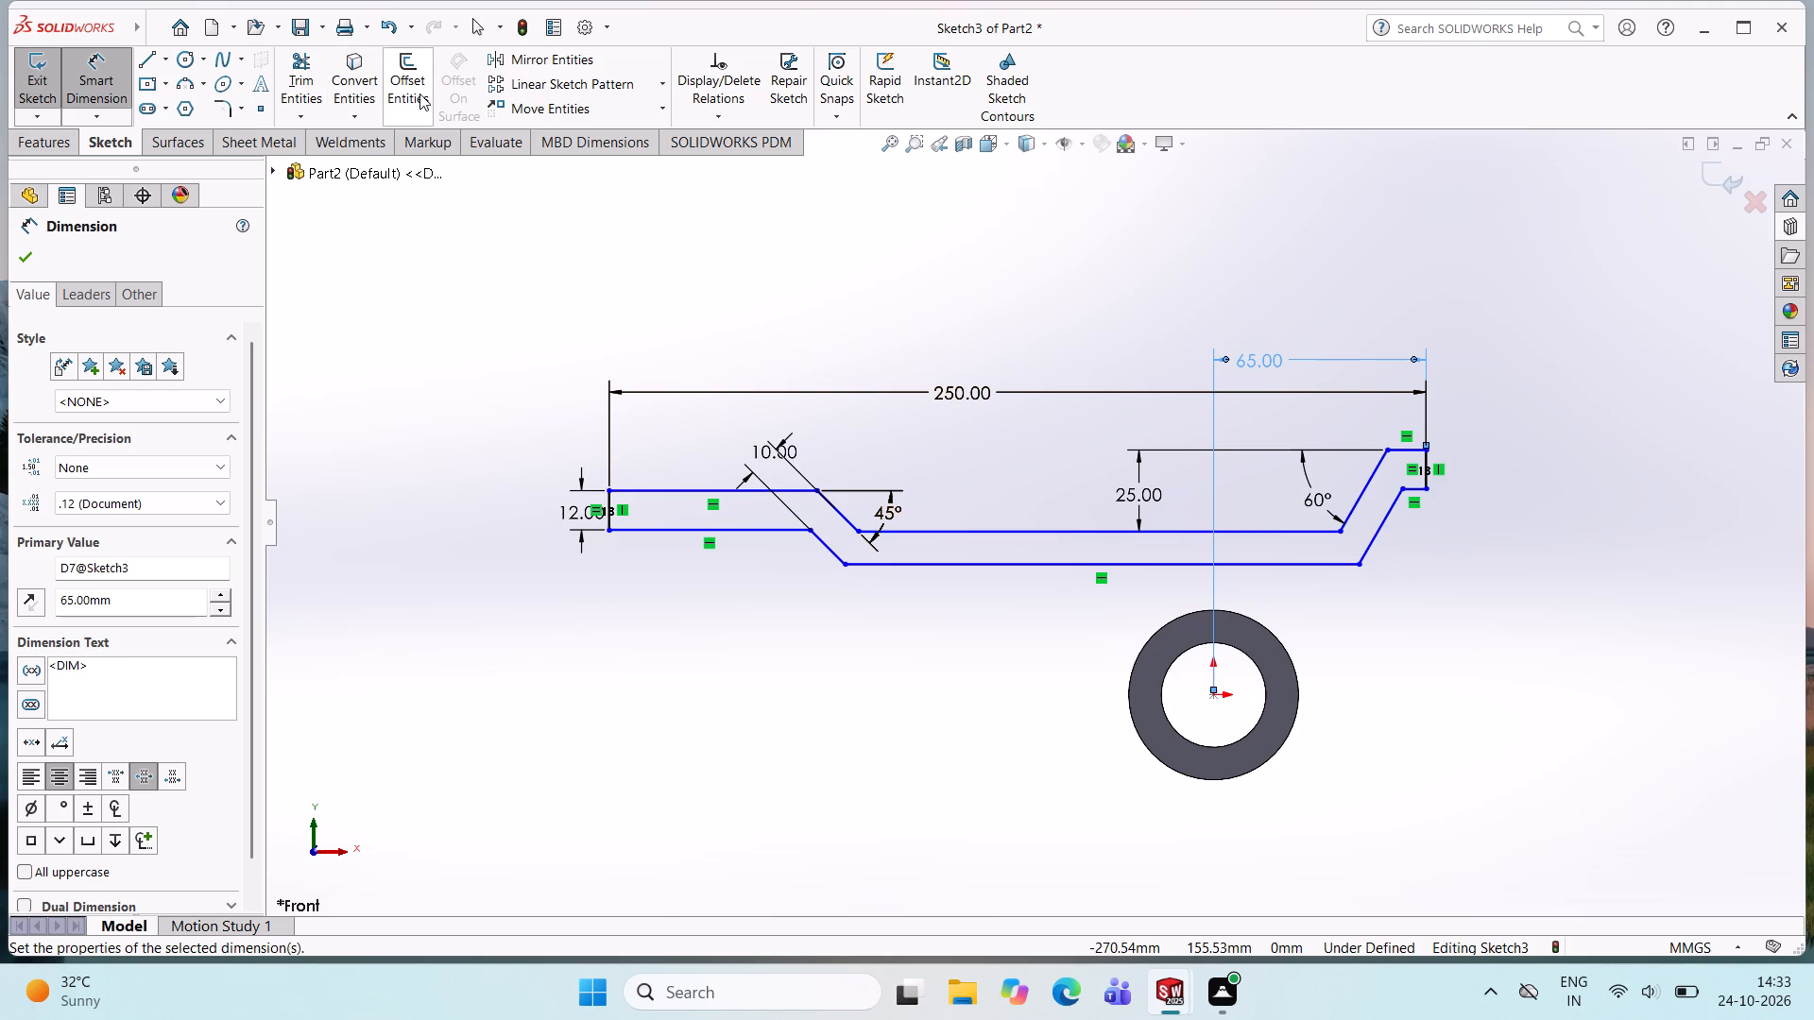
{"action": "left_click", "coordinate": [223, 115]}
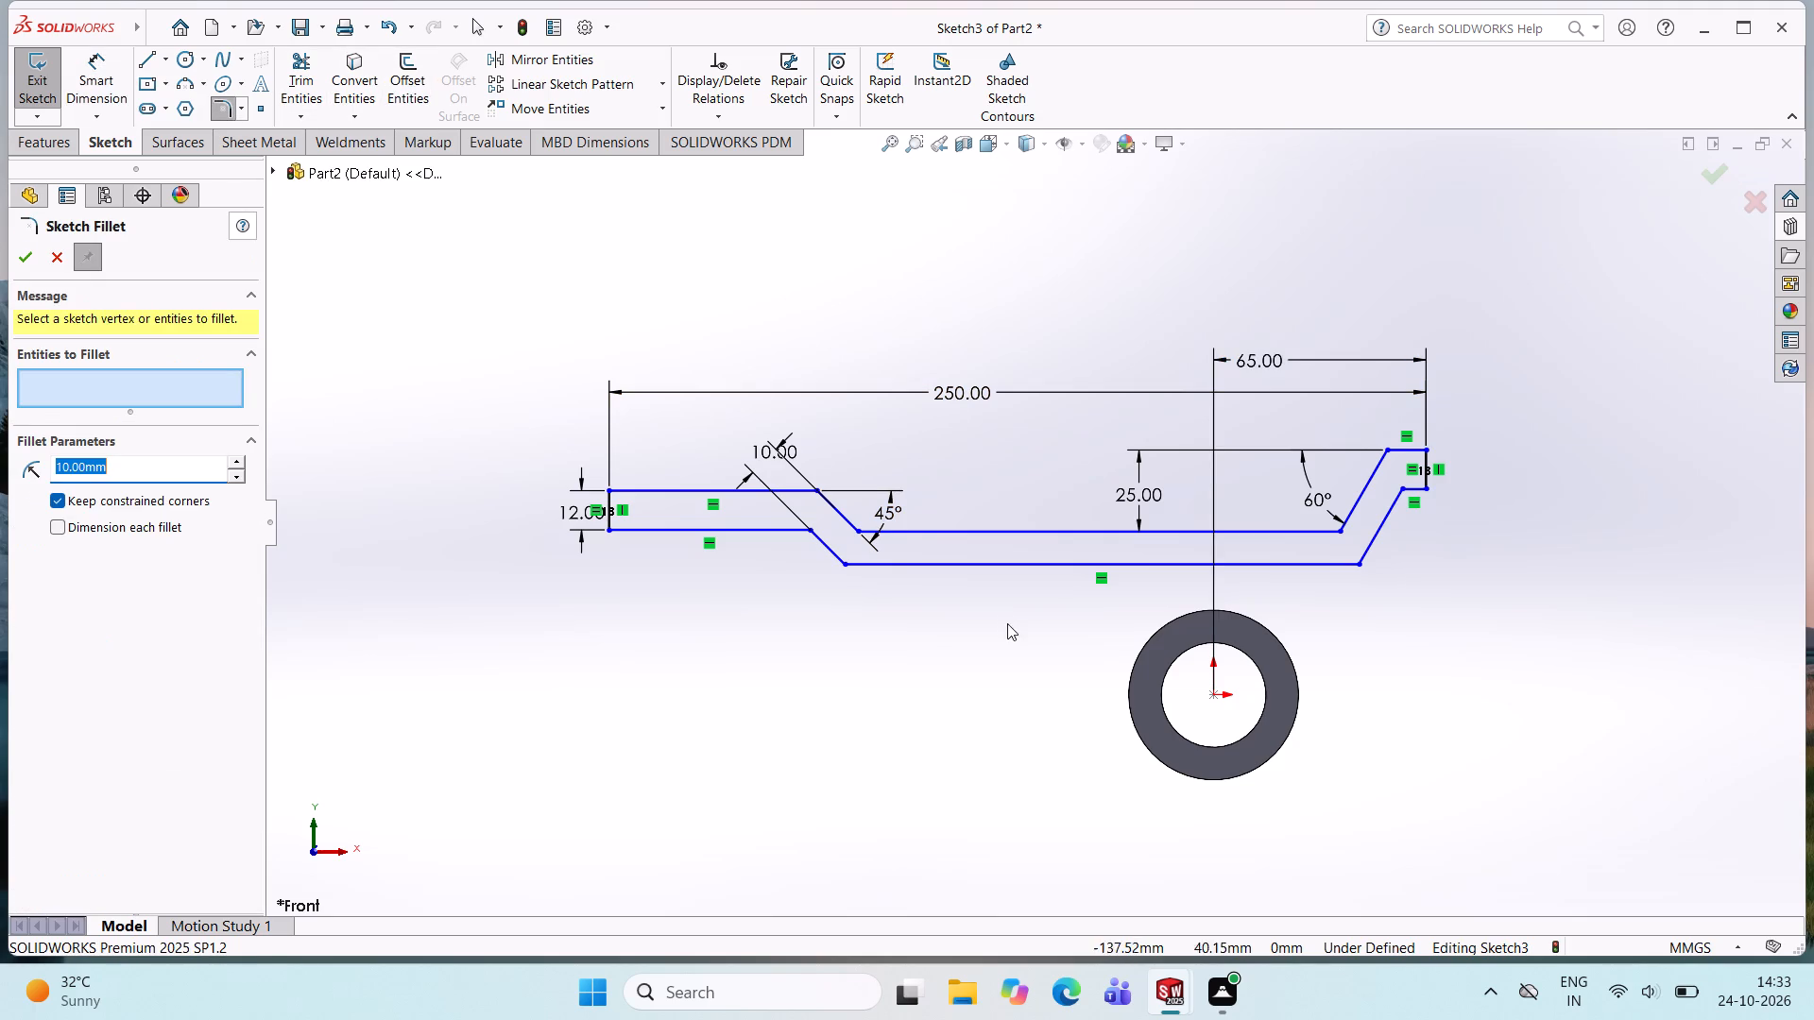
{"action": "scroll", "coordinate": [876, 539], "scroll_direction": "down", "scroll_amount": 4}
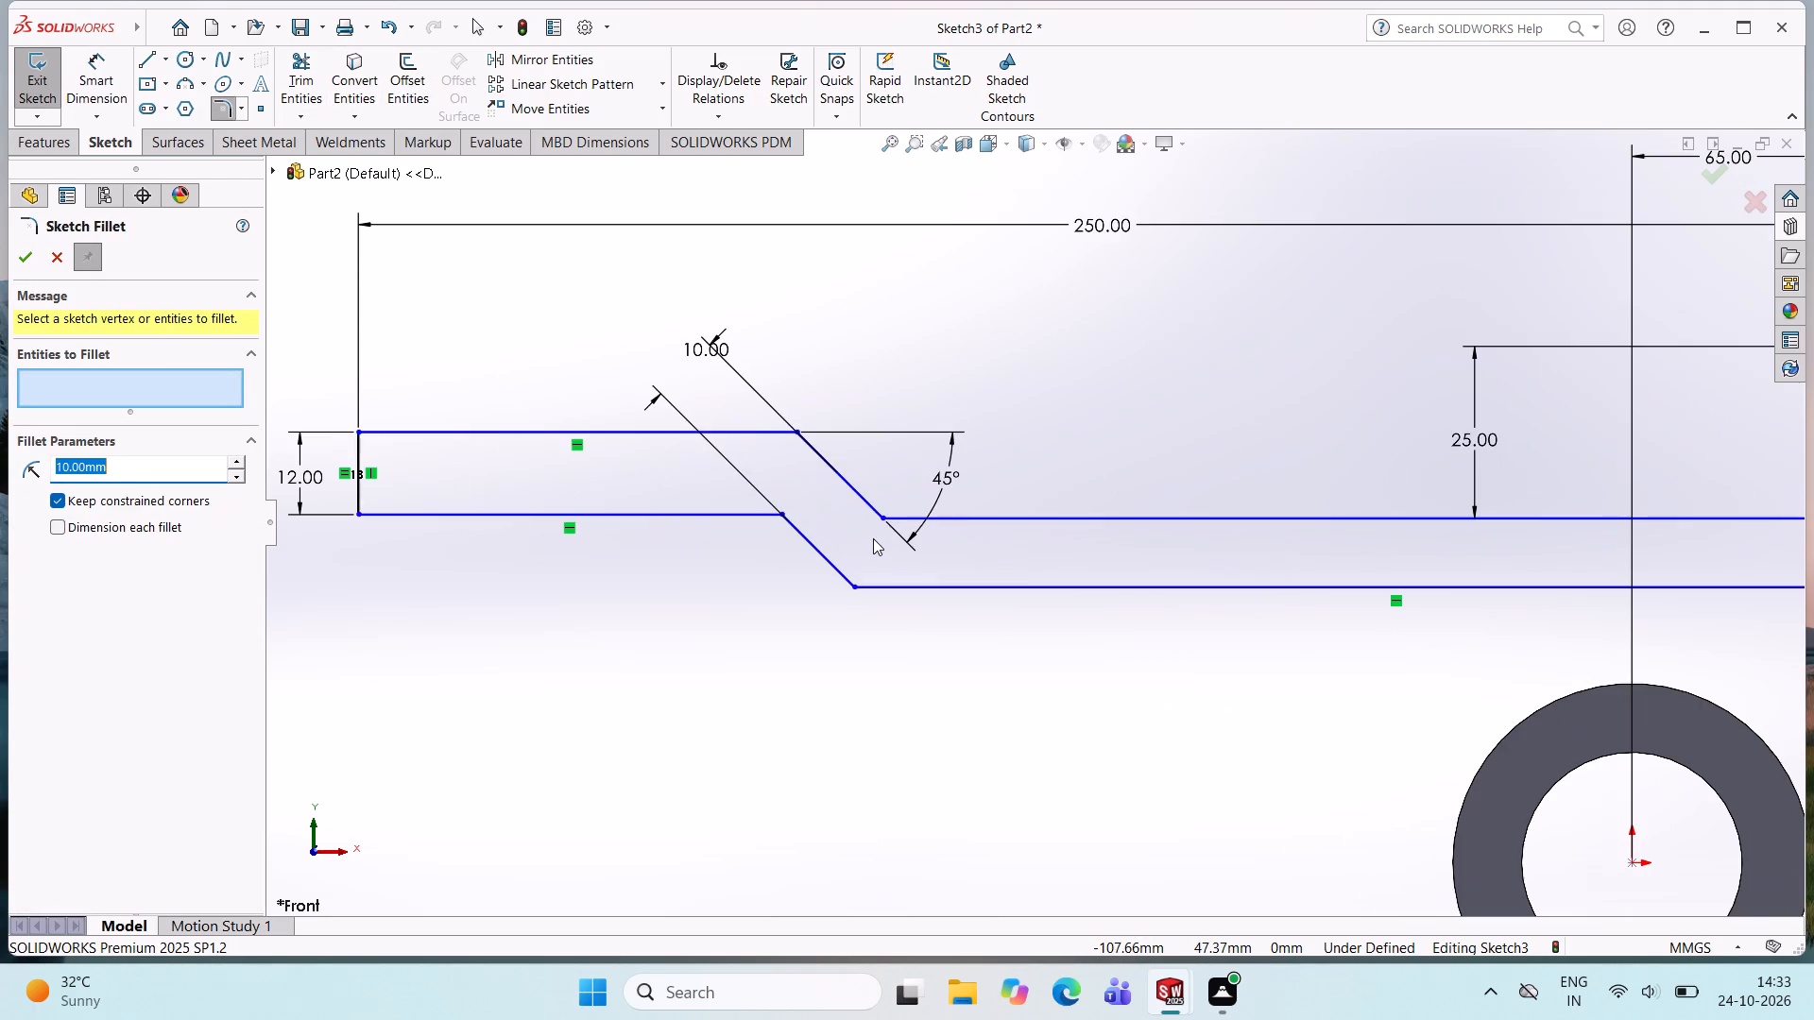
{"action": "left_click", "coordinate": [869, 502]}
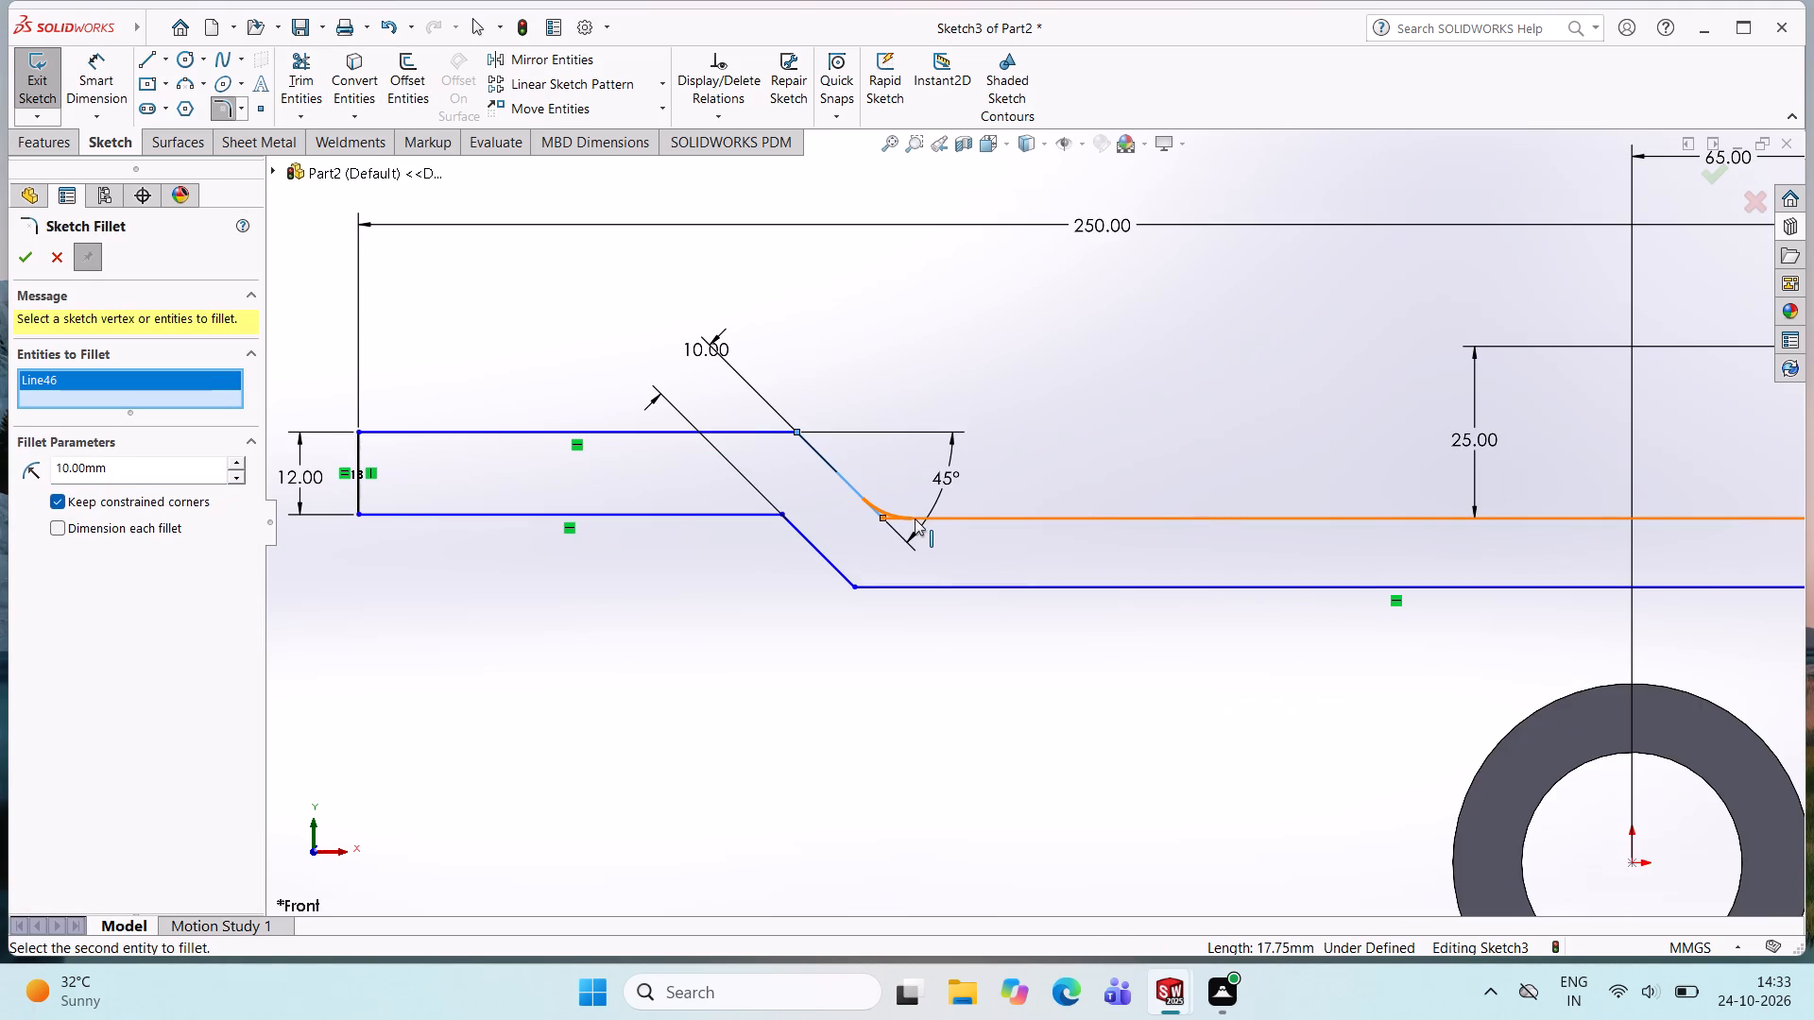
{"action": "left_click", "coordinate": [915, 518]}
{"action": "scroll", "coordinate": [916, 523], "scroll_direction": "up", "scroll_amount": 3}
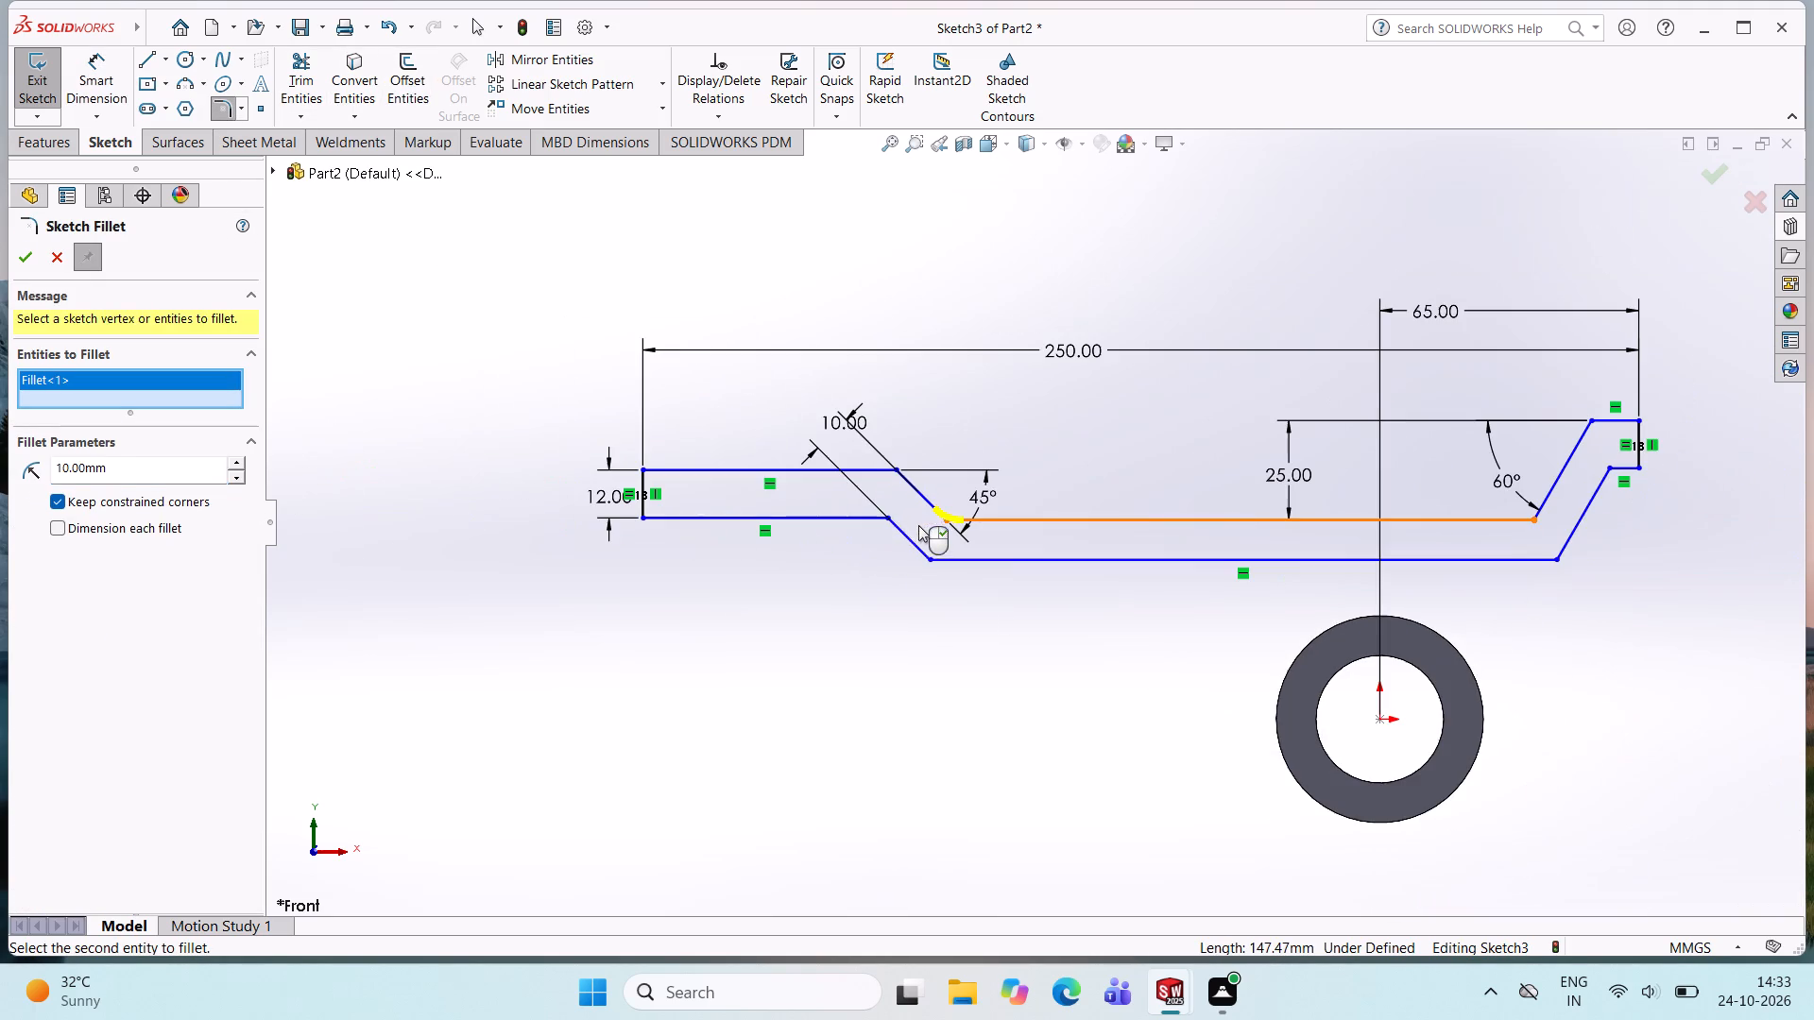
{"action": "left_click", "coordinate": [1521, 519]}
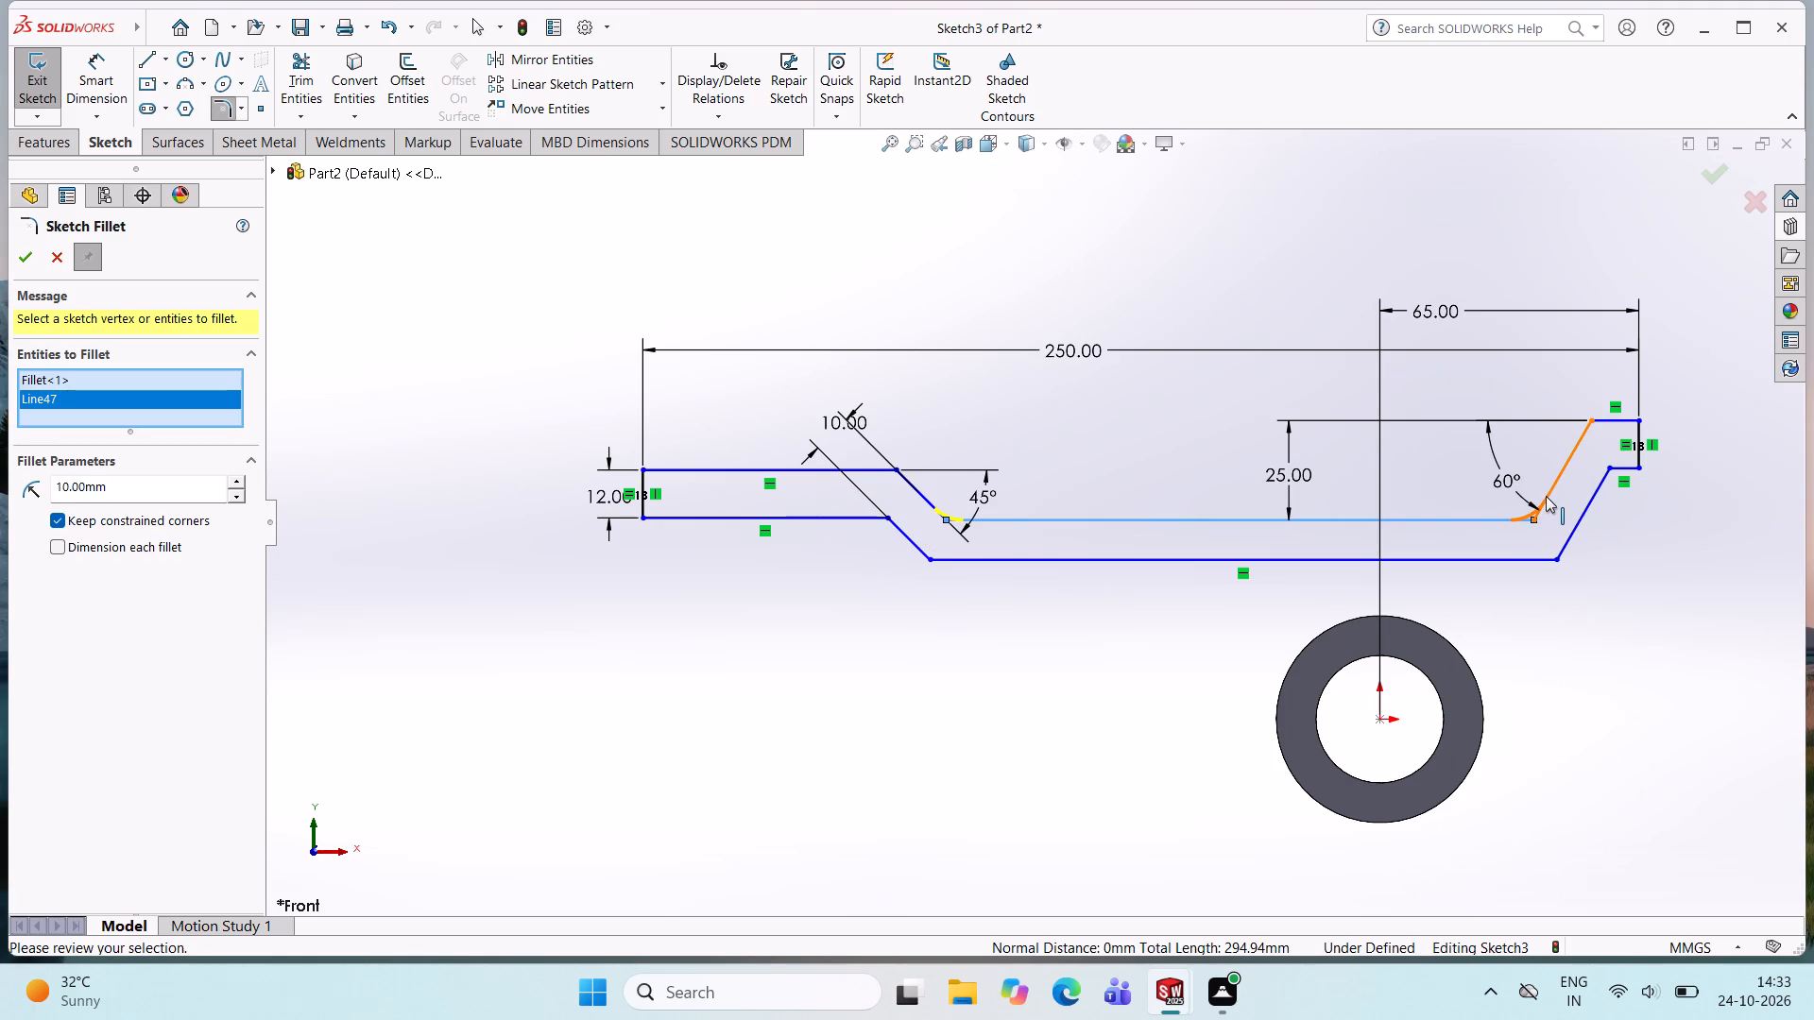
{"action": "left_click", "coordinate": [1548, 494]}
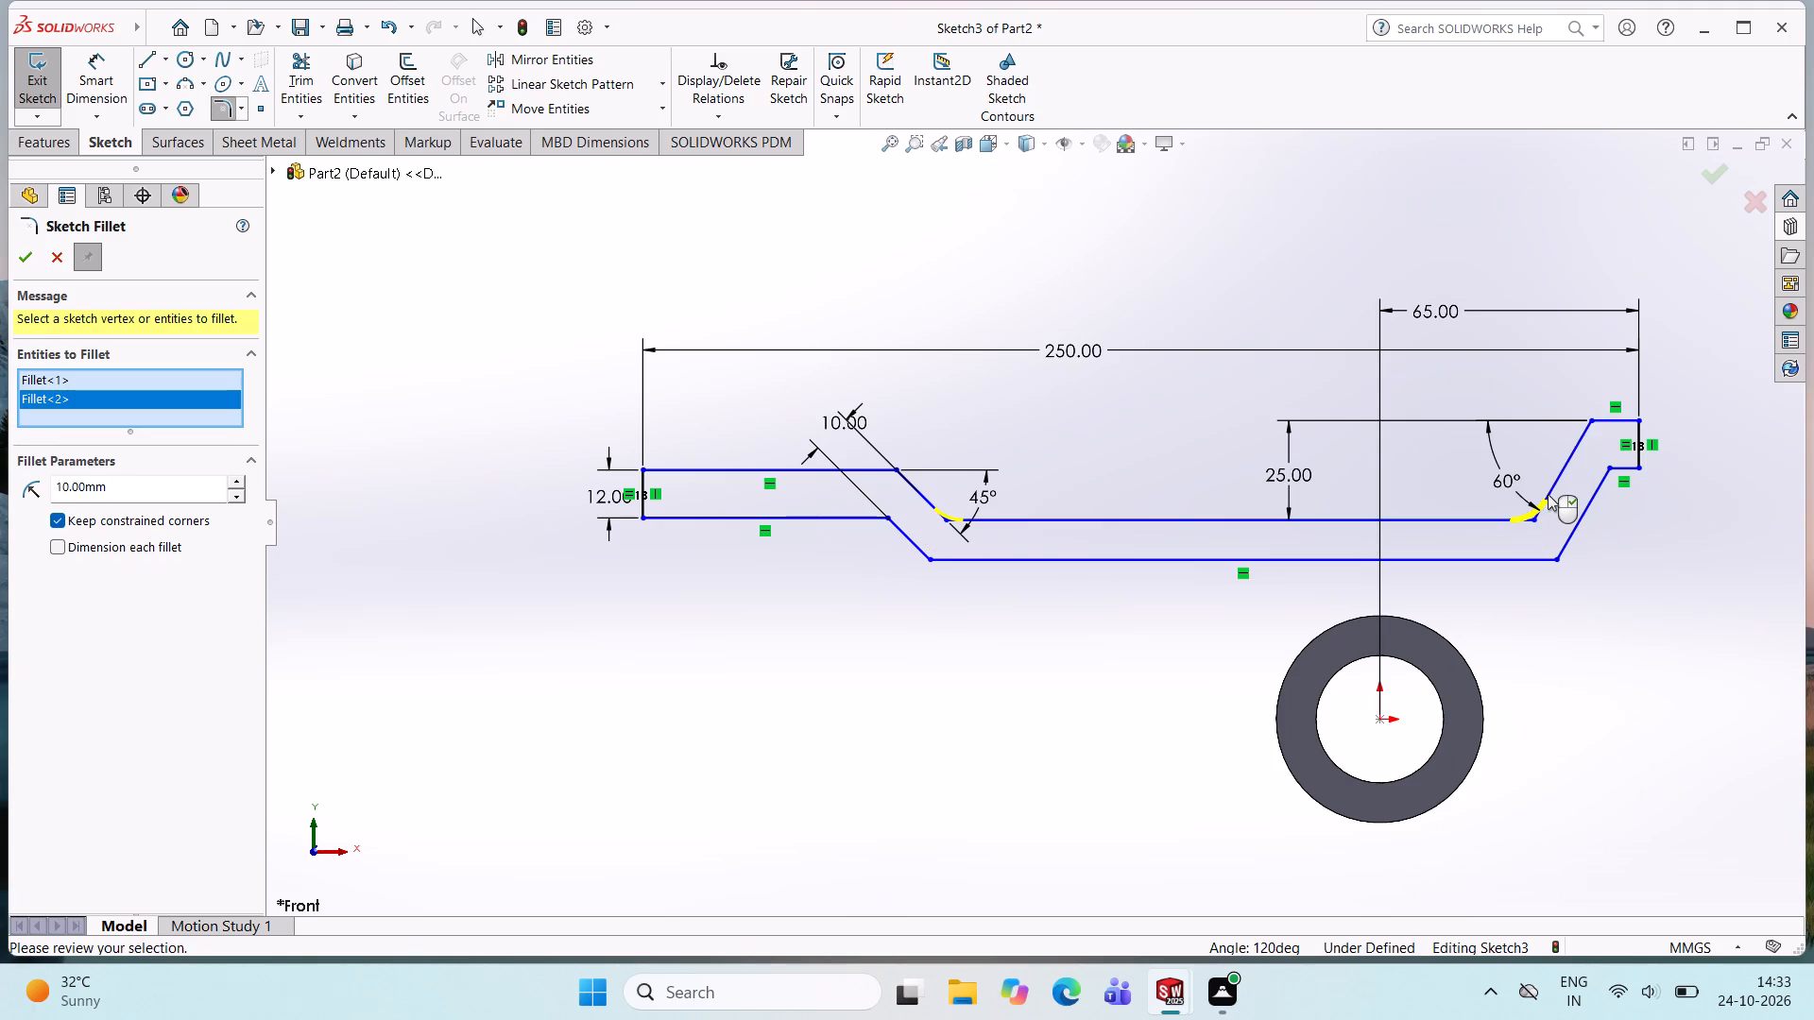
{"action": "left_click", "coordinate": [21, 265]}
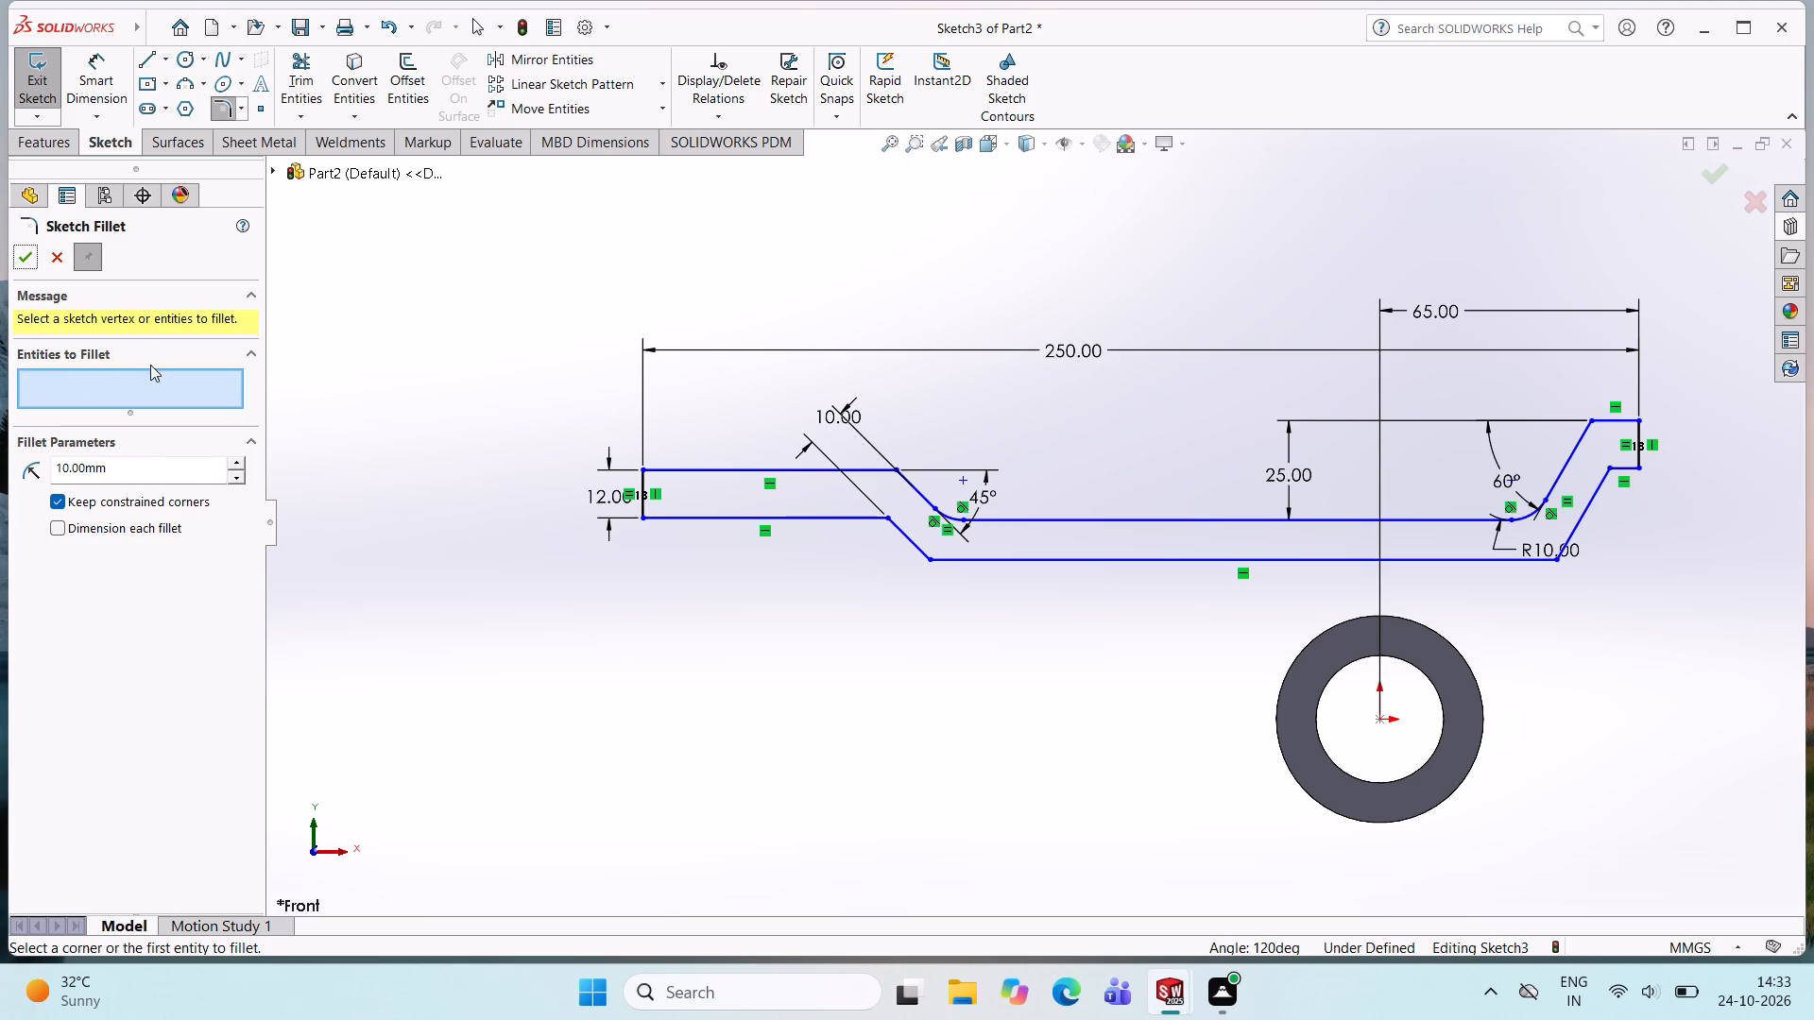
Add 30 mm sketch fillets where the long lower horizontal line meets the left and right lower sloped lines.
{"action": "left_click", "coordinate": [920, 547]}
{"action": "left_click", "coordinate": [952, 561]}
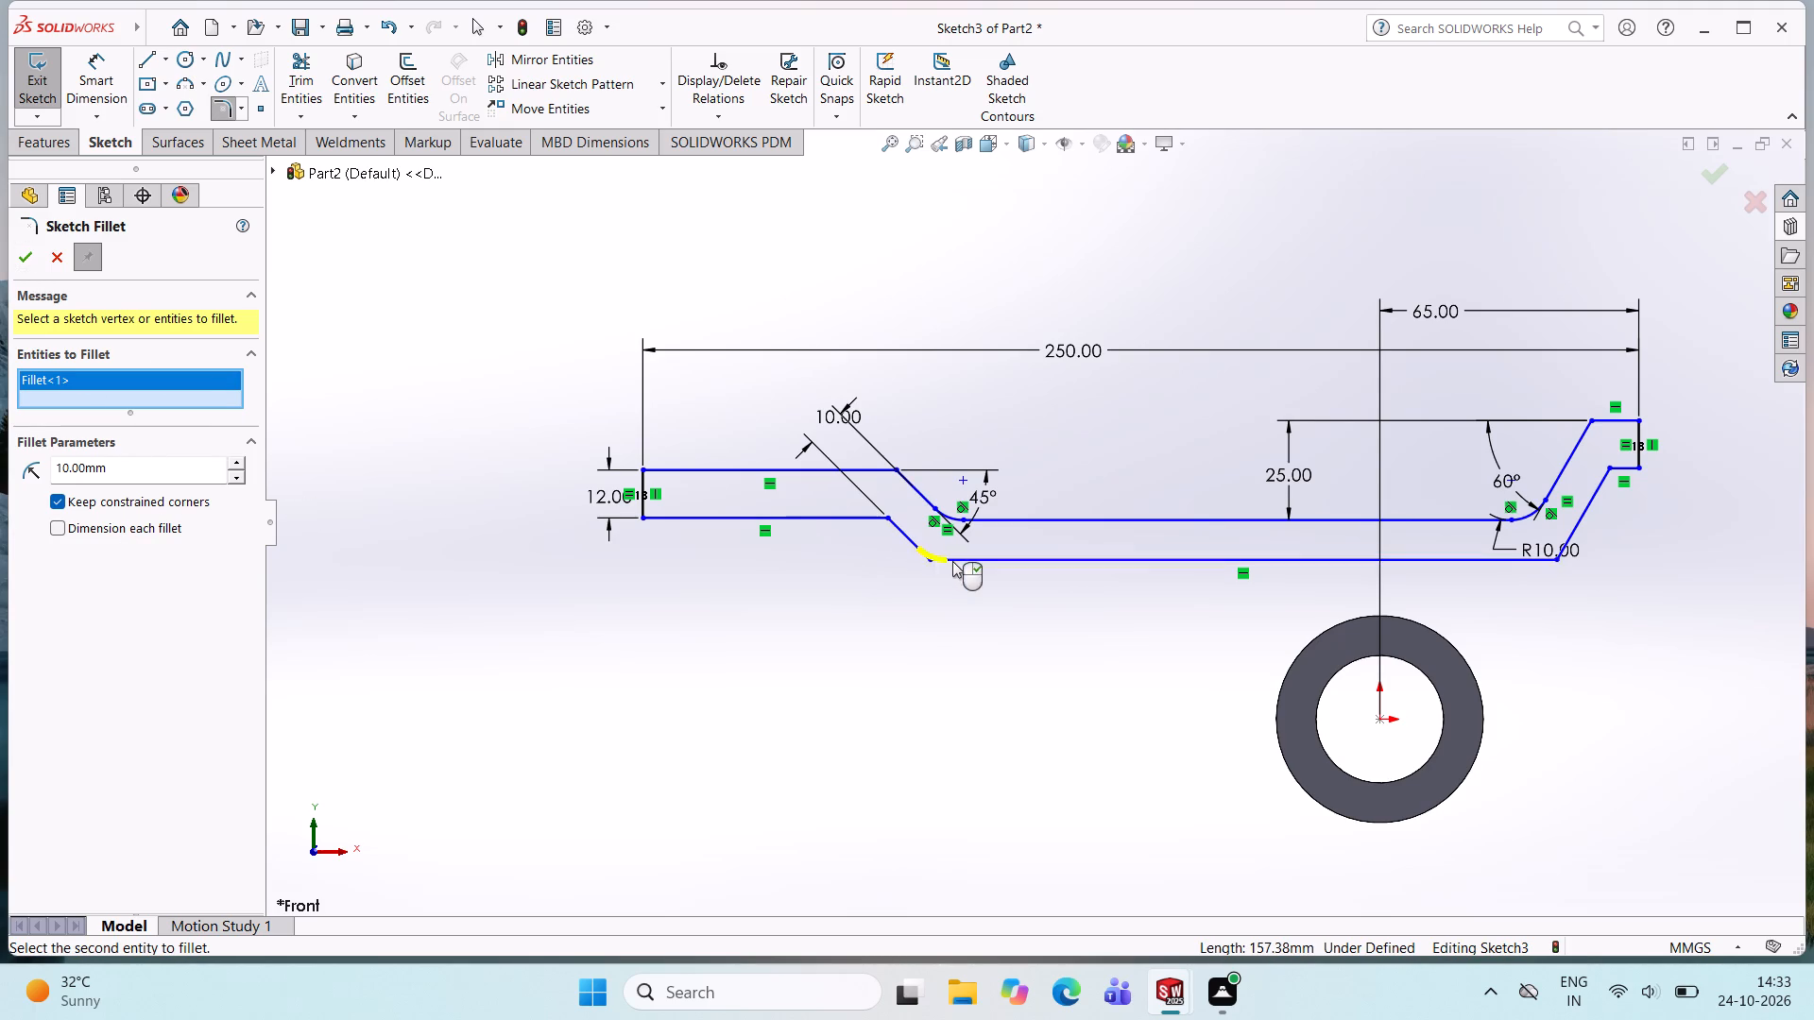
{"action": "left_click", "coordinate": [142, 474]}
{"action": "left_click_drag", "start_coordinate": [142, 475], "coordinate": [13, 489]}
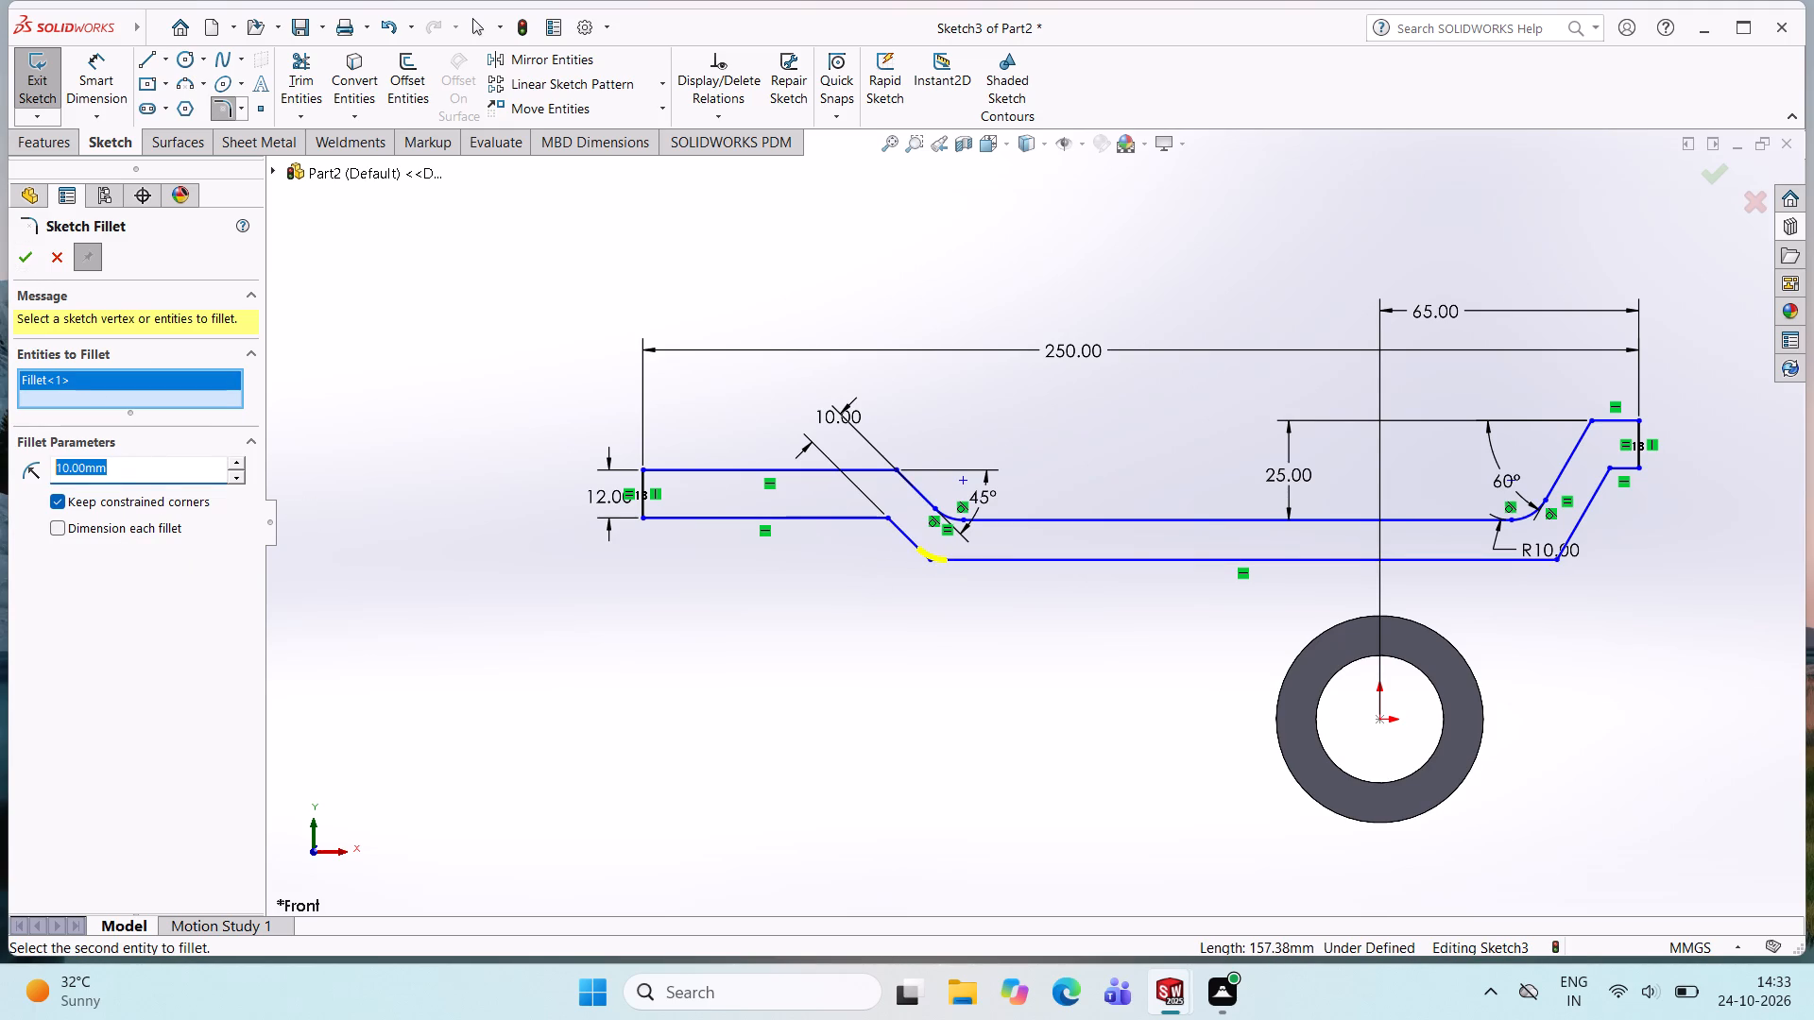
{"action": "left_click_drag", "start_coordinate": [13, 489], "coordinate": [2, 490]}
{"action": "type", "text": "30"}
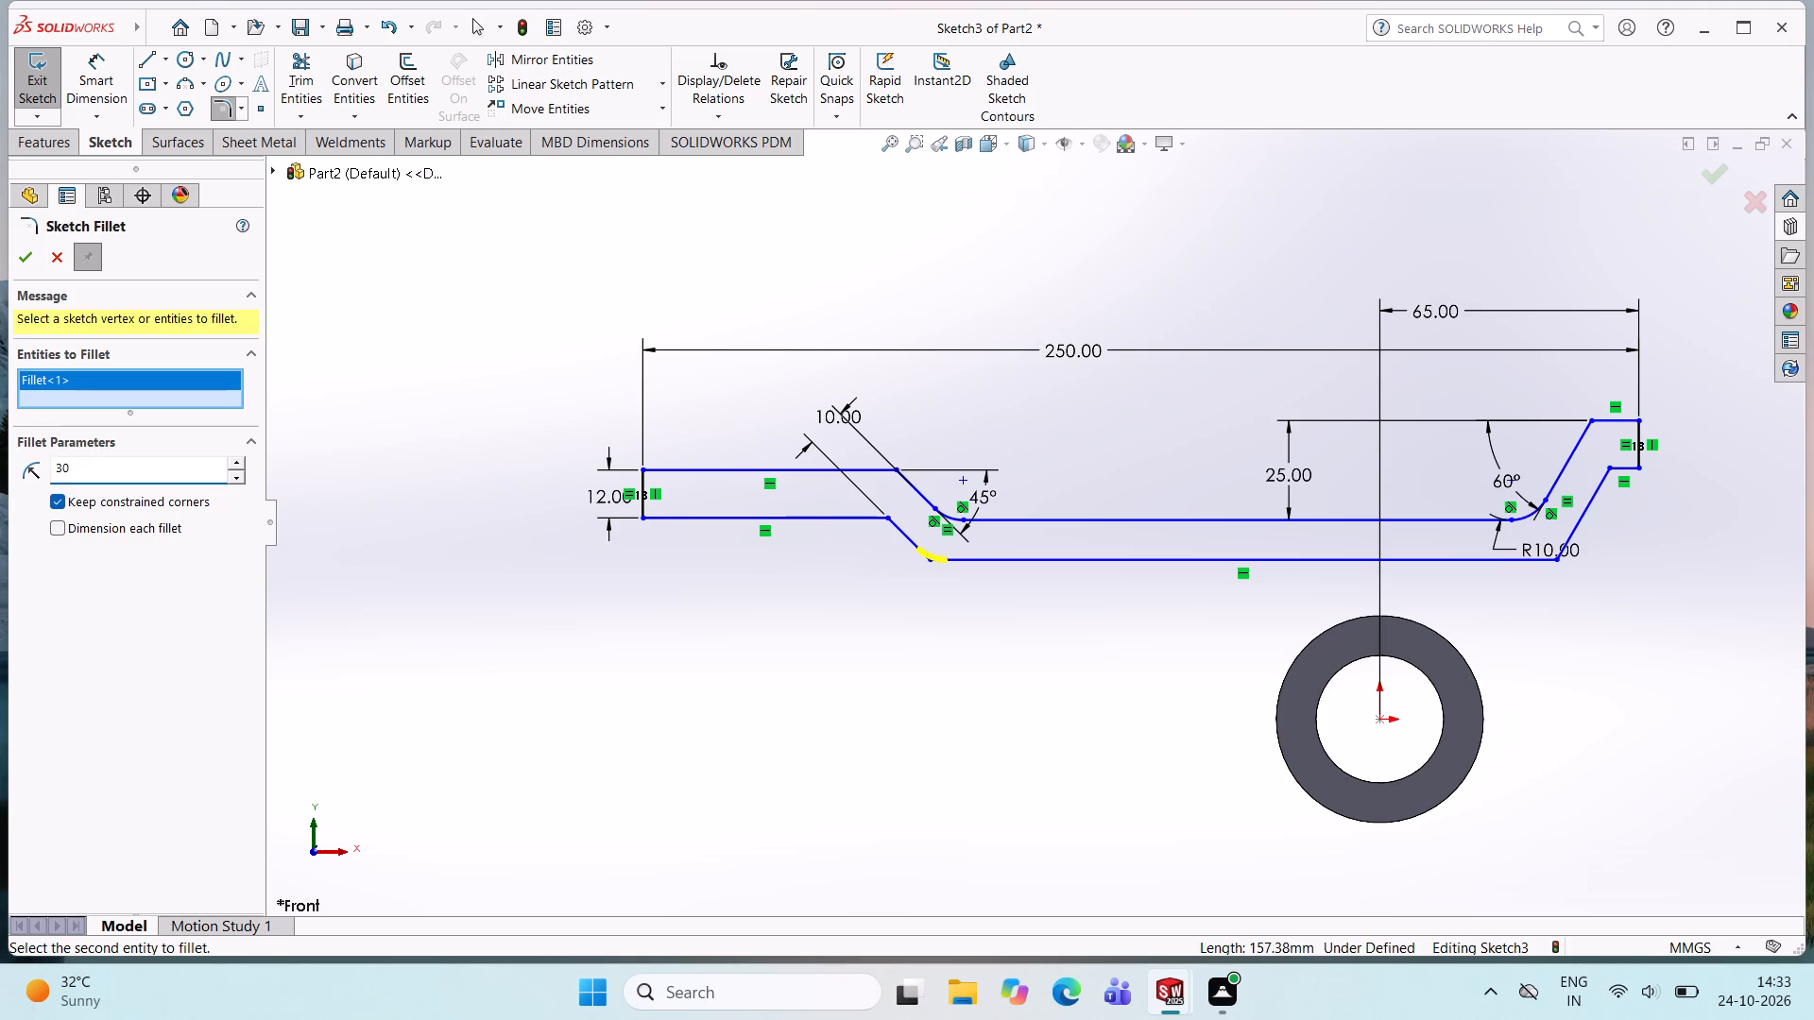
{"action": "key", "text": "Return"}
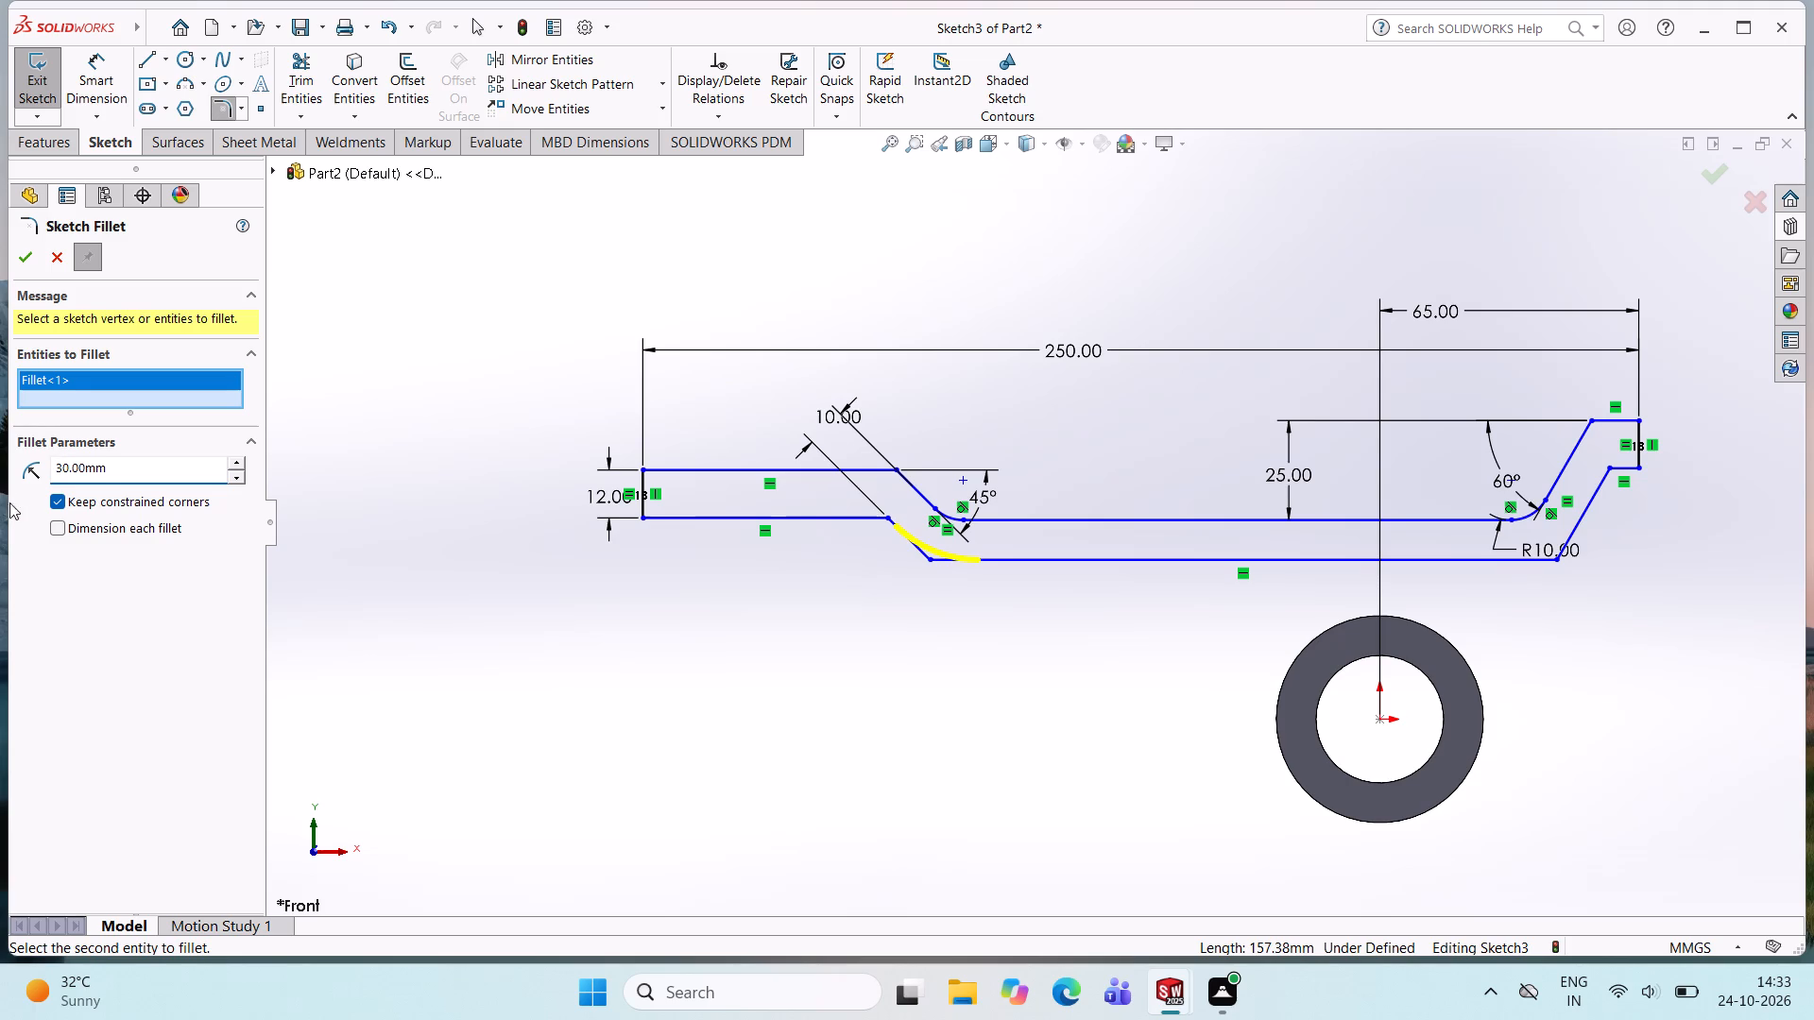
{"action": "left_click", "coordinate": [1514, 564]}
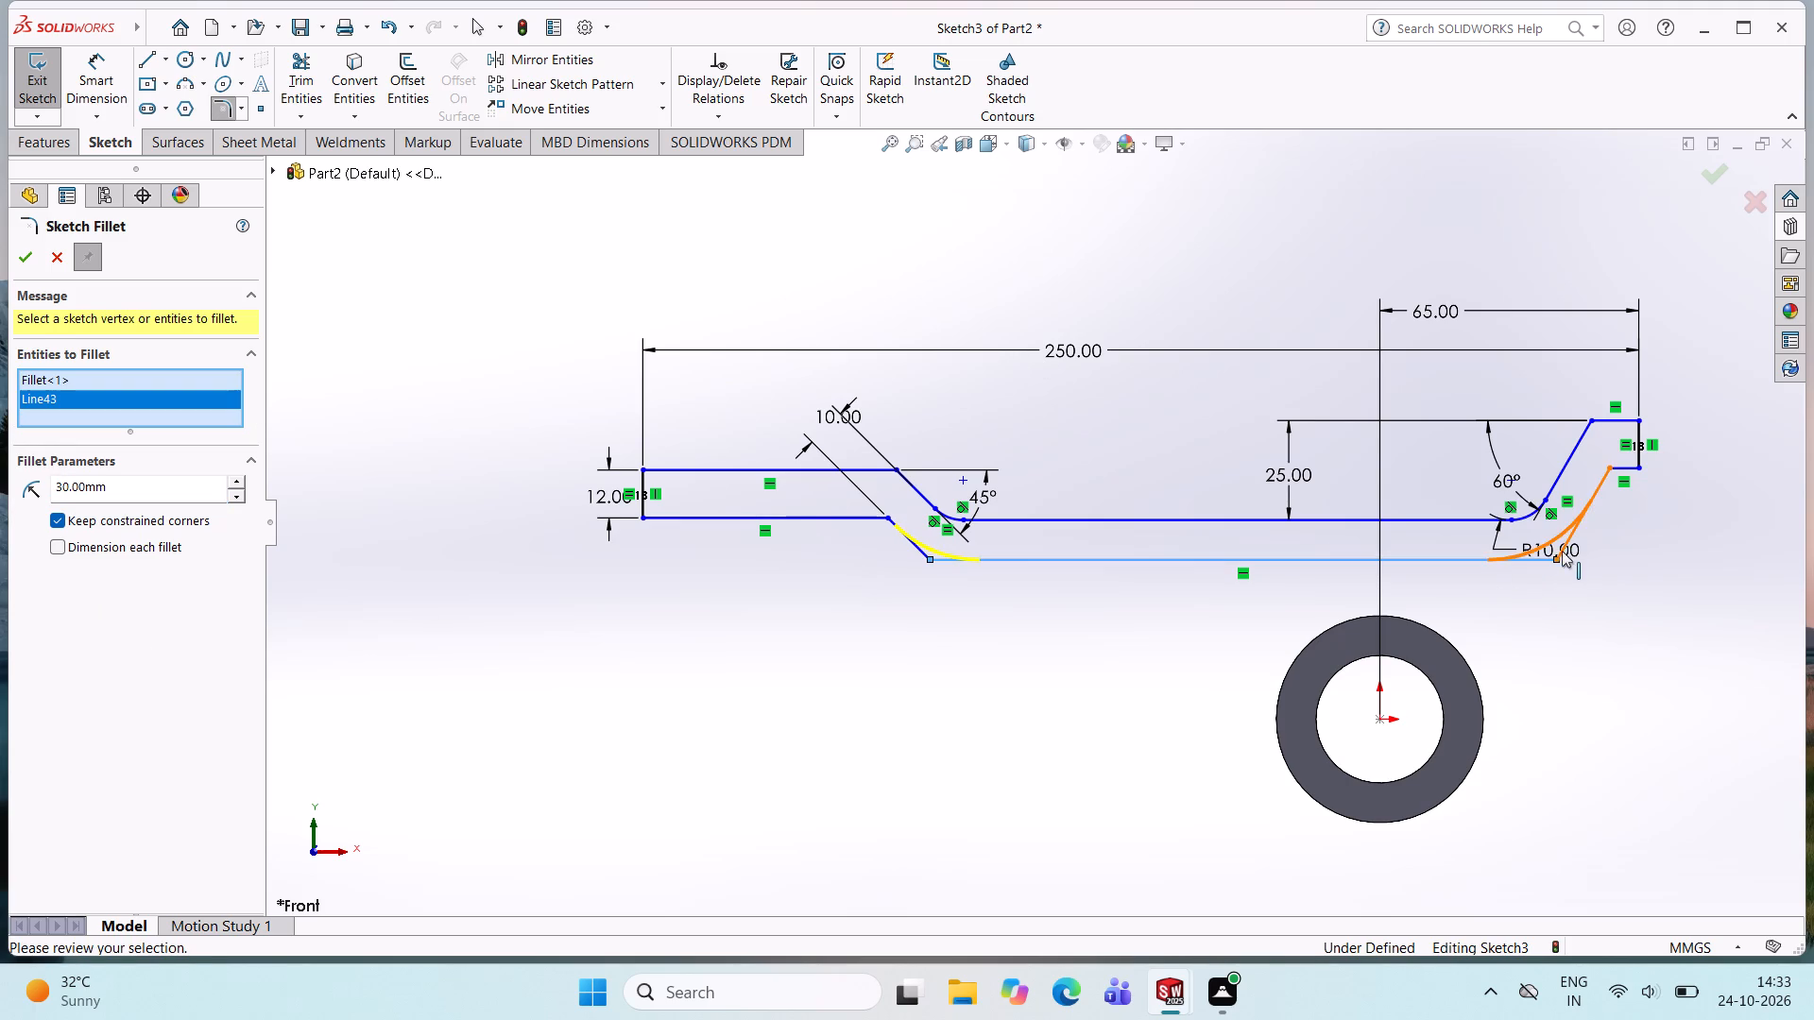
{"action": "left_click", "coordinate": [1571, 532]}
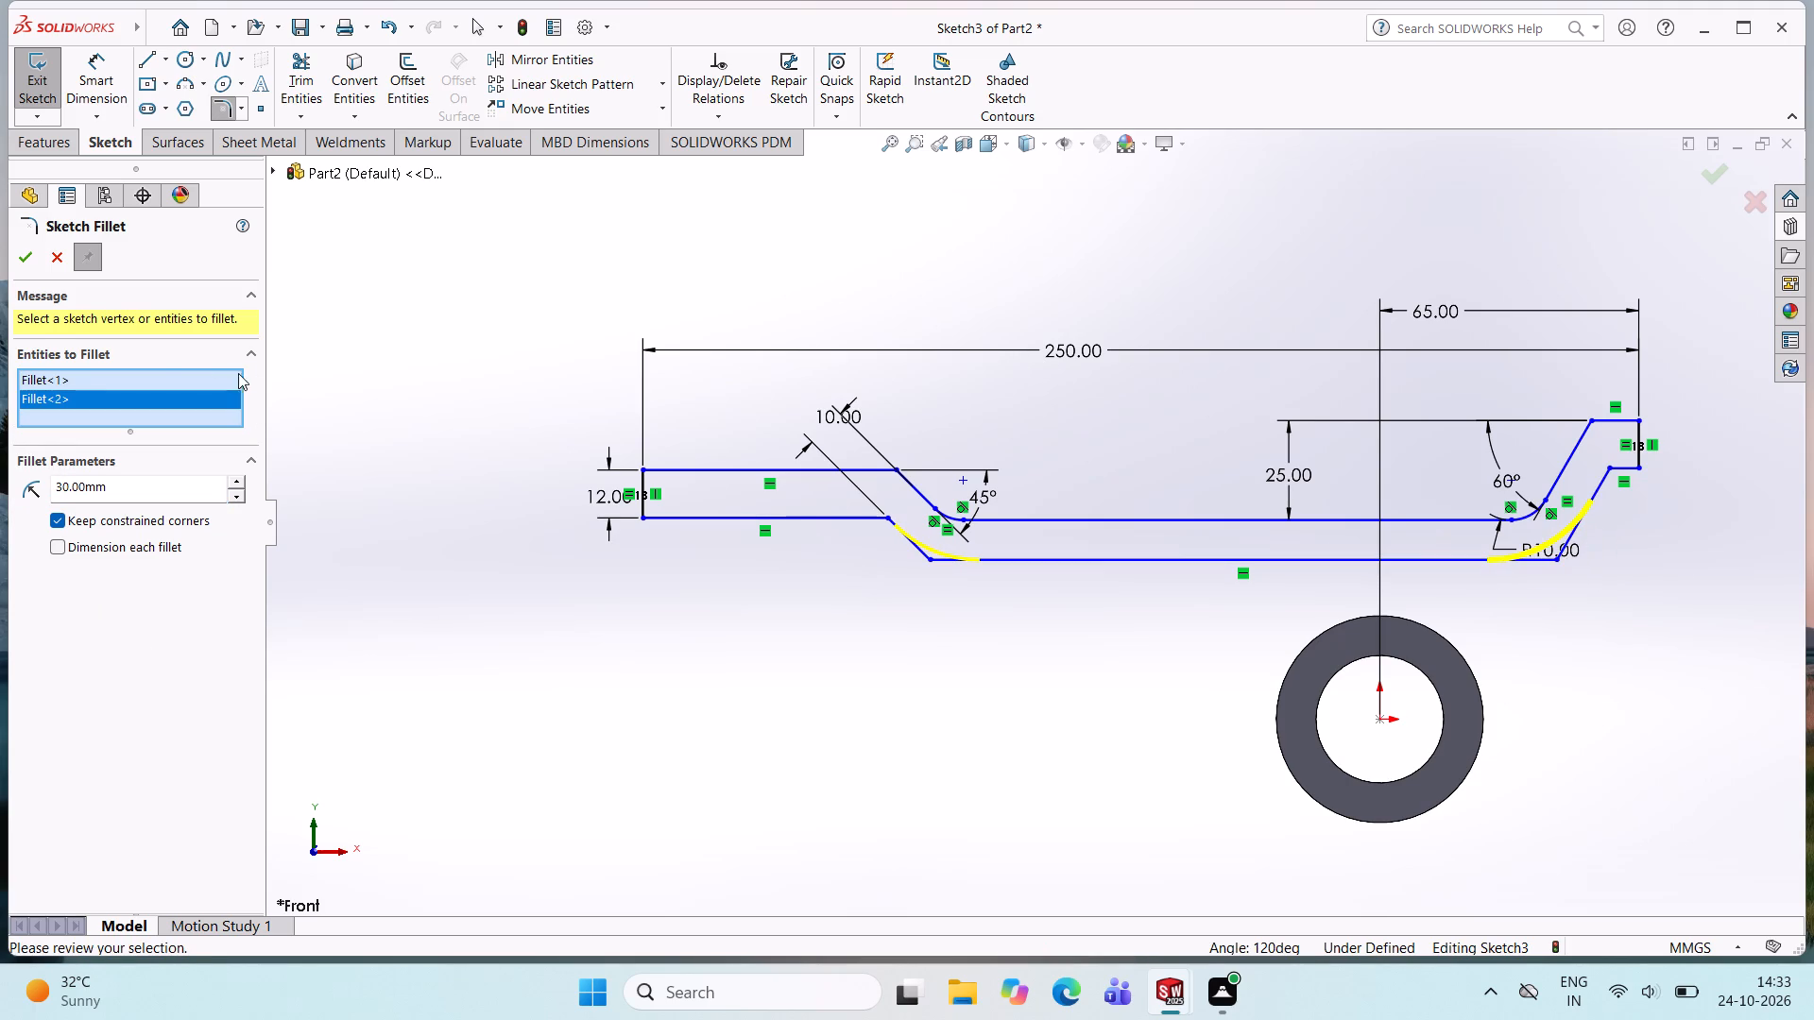
{"action": "left_click", "coordinate": [29, 259]}
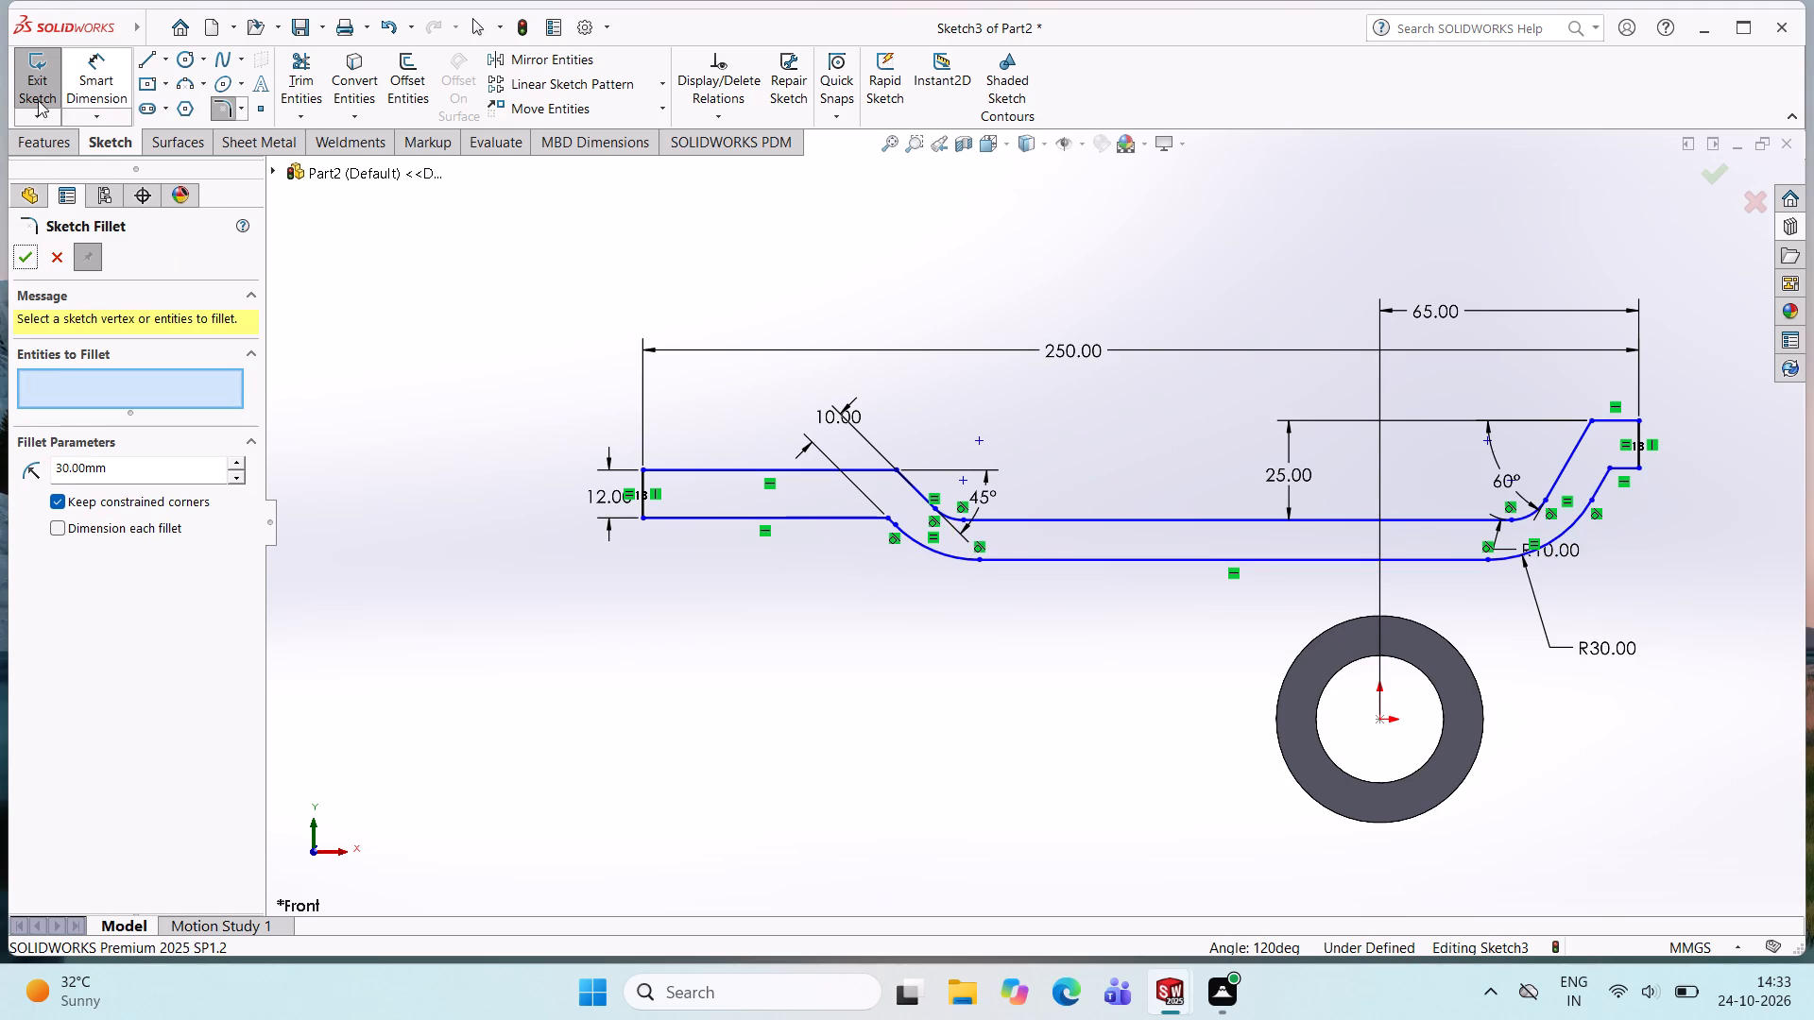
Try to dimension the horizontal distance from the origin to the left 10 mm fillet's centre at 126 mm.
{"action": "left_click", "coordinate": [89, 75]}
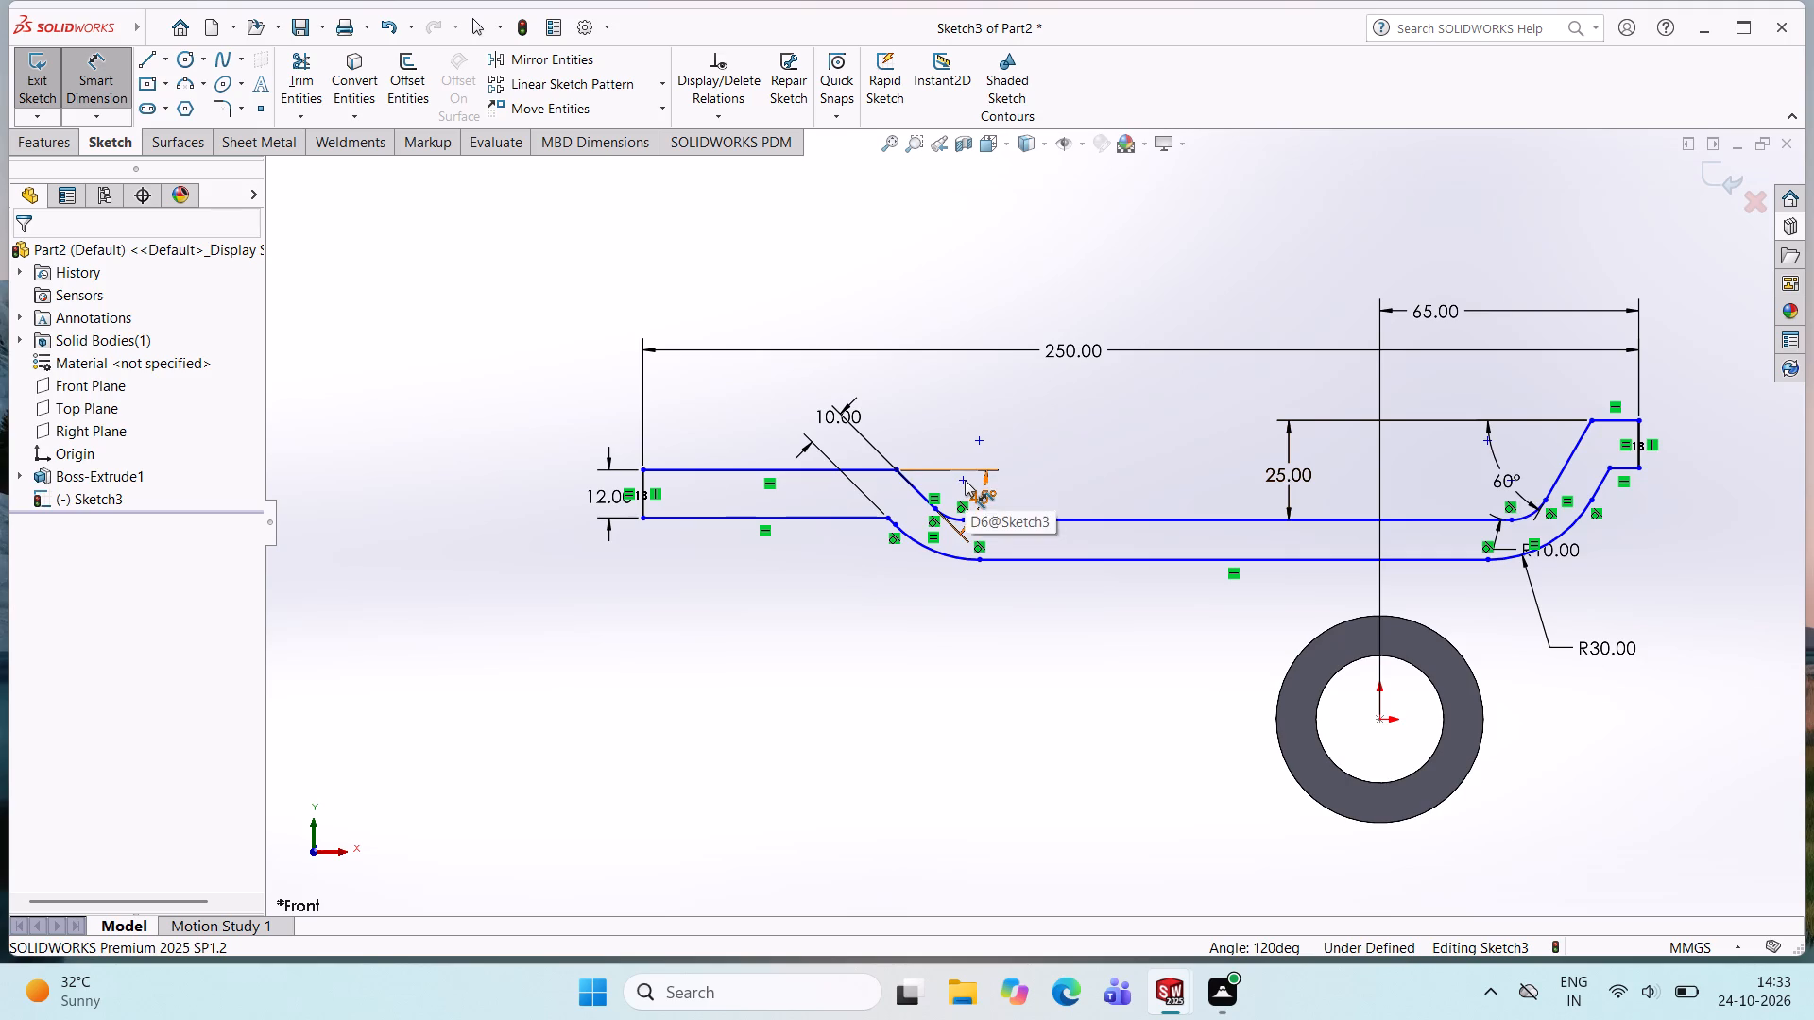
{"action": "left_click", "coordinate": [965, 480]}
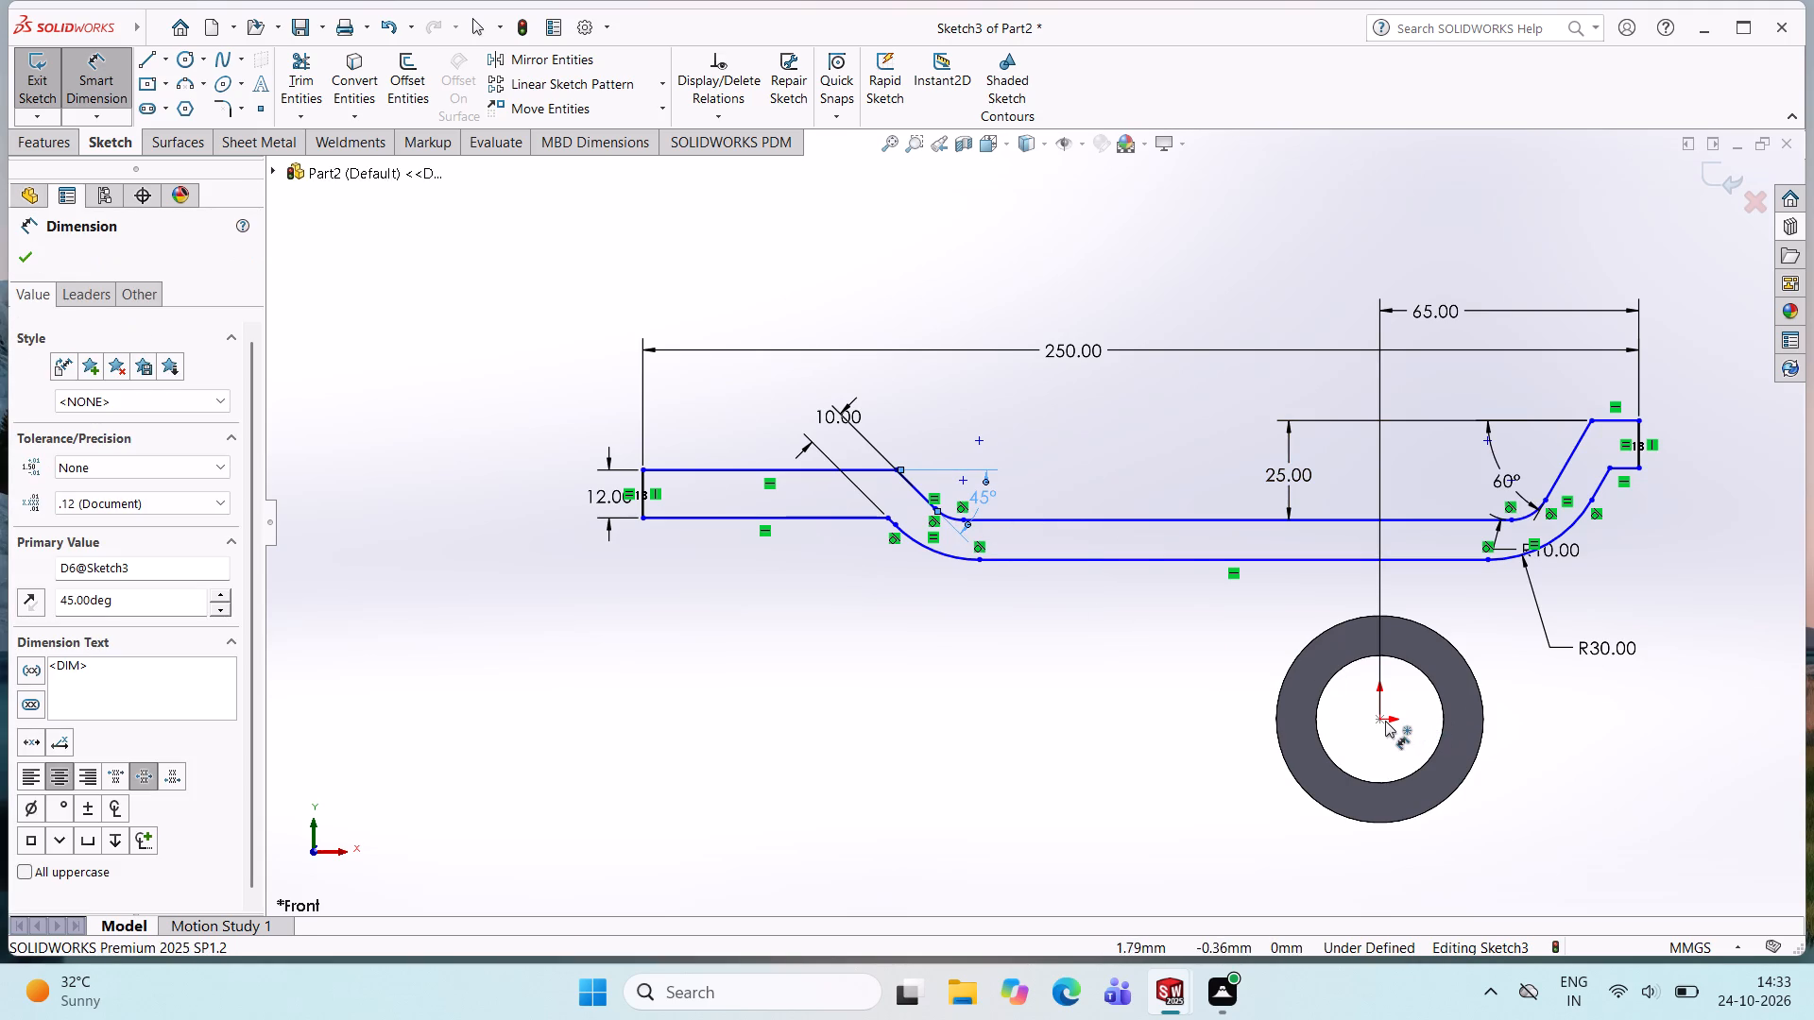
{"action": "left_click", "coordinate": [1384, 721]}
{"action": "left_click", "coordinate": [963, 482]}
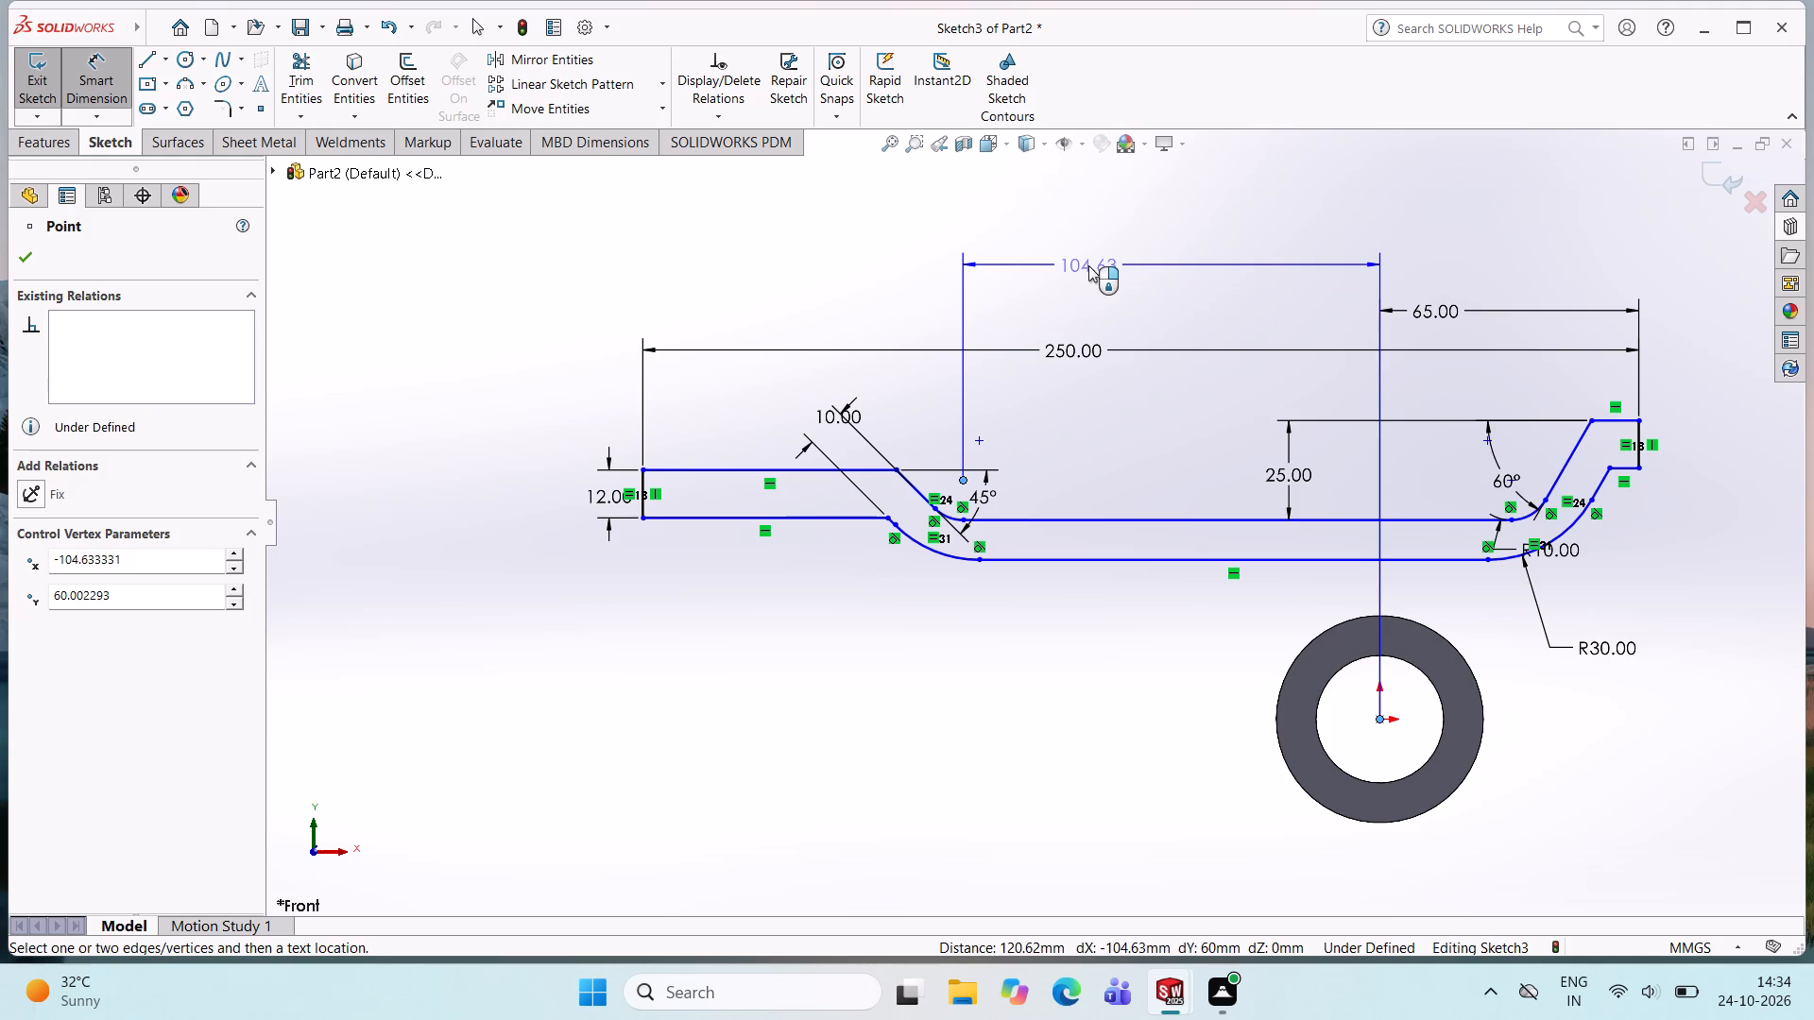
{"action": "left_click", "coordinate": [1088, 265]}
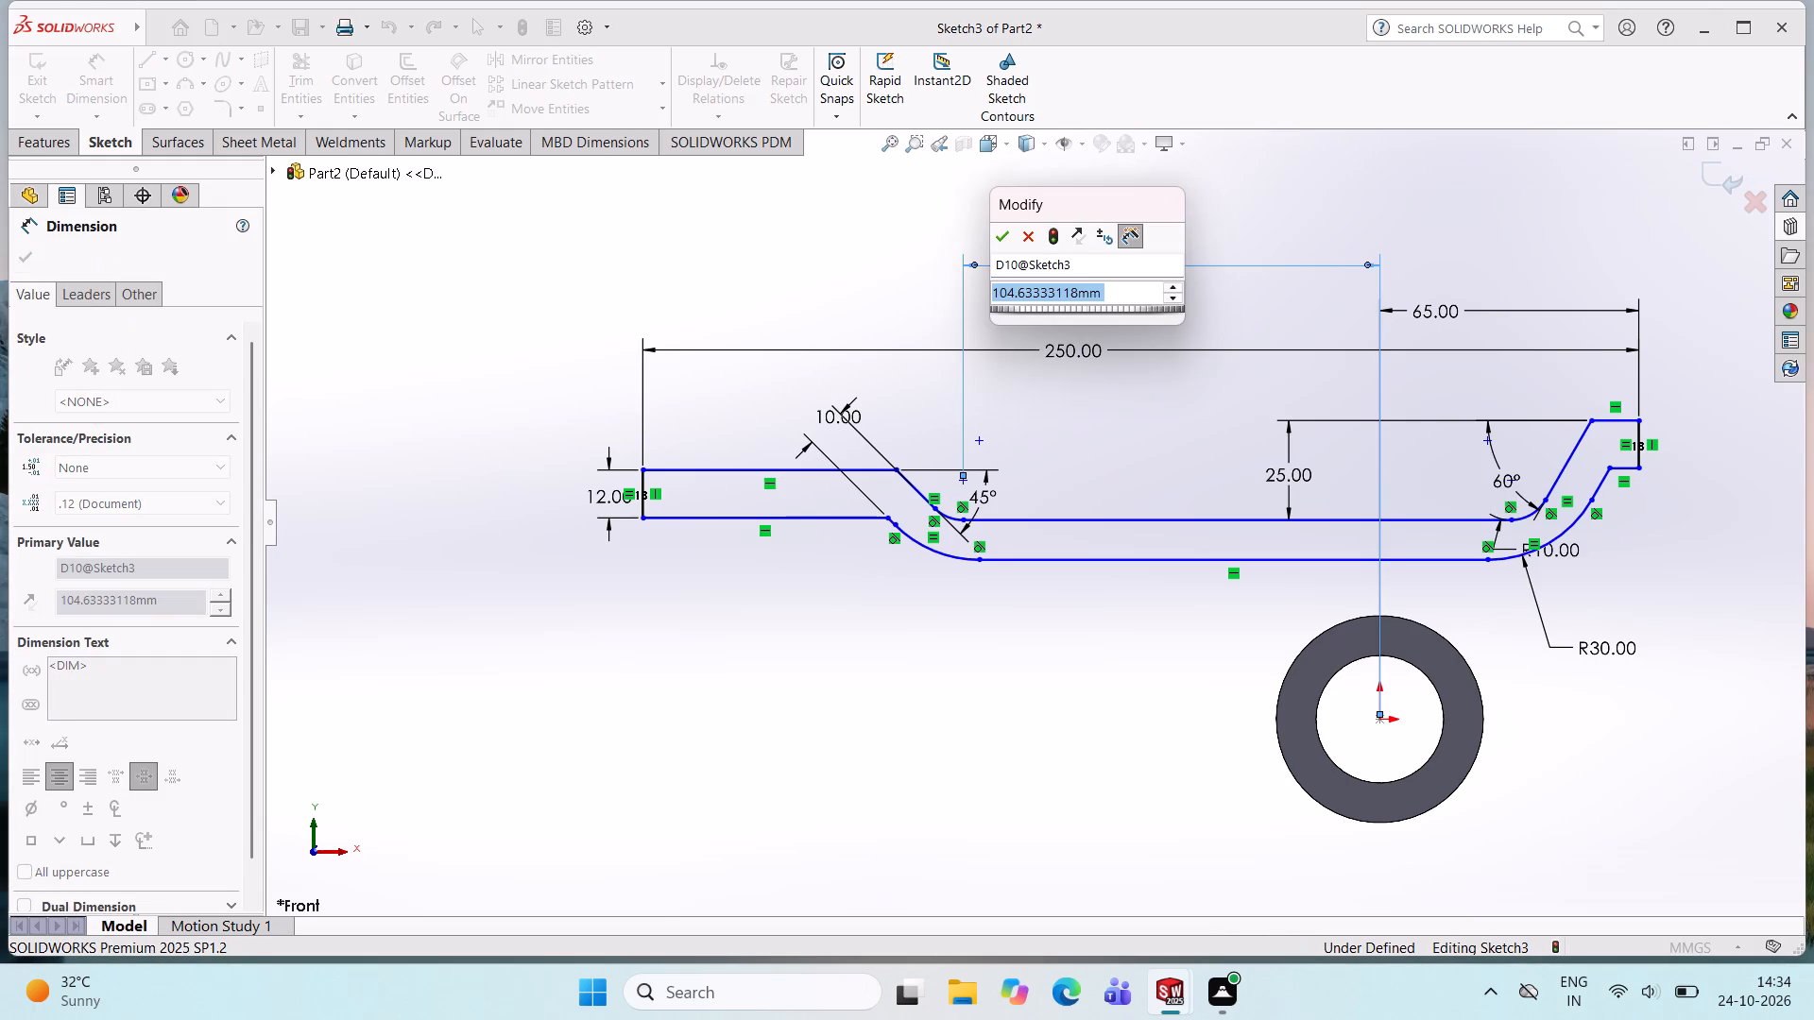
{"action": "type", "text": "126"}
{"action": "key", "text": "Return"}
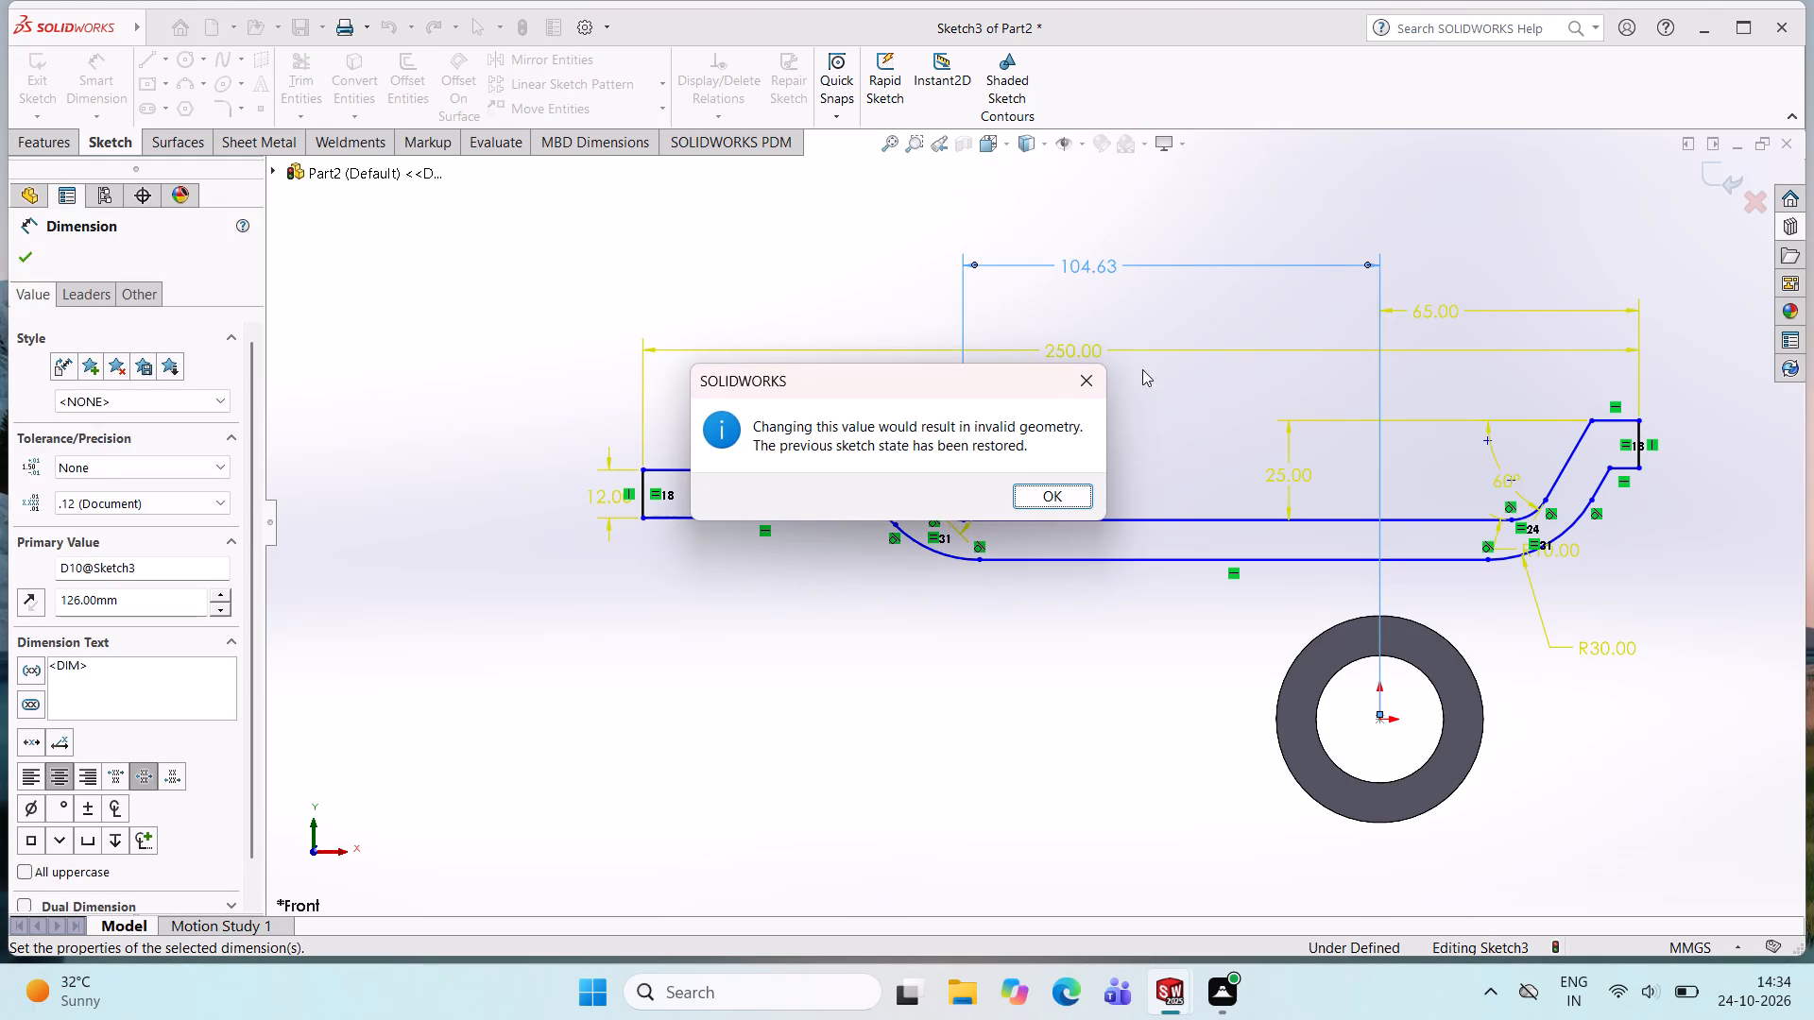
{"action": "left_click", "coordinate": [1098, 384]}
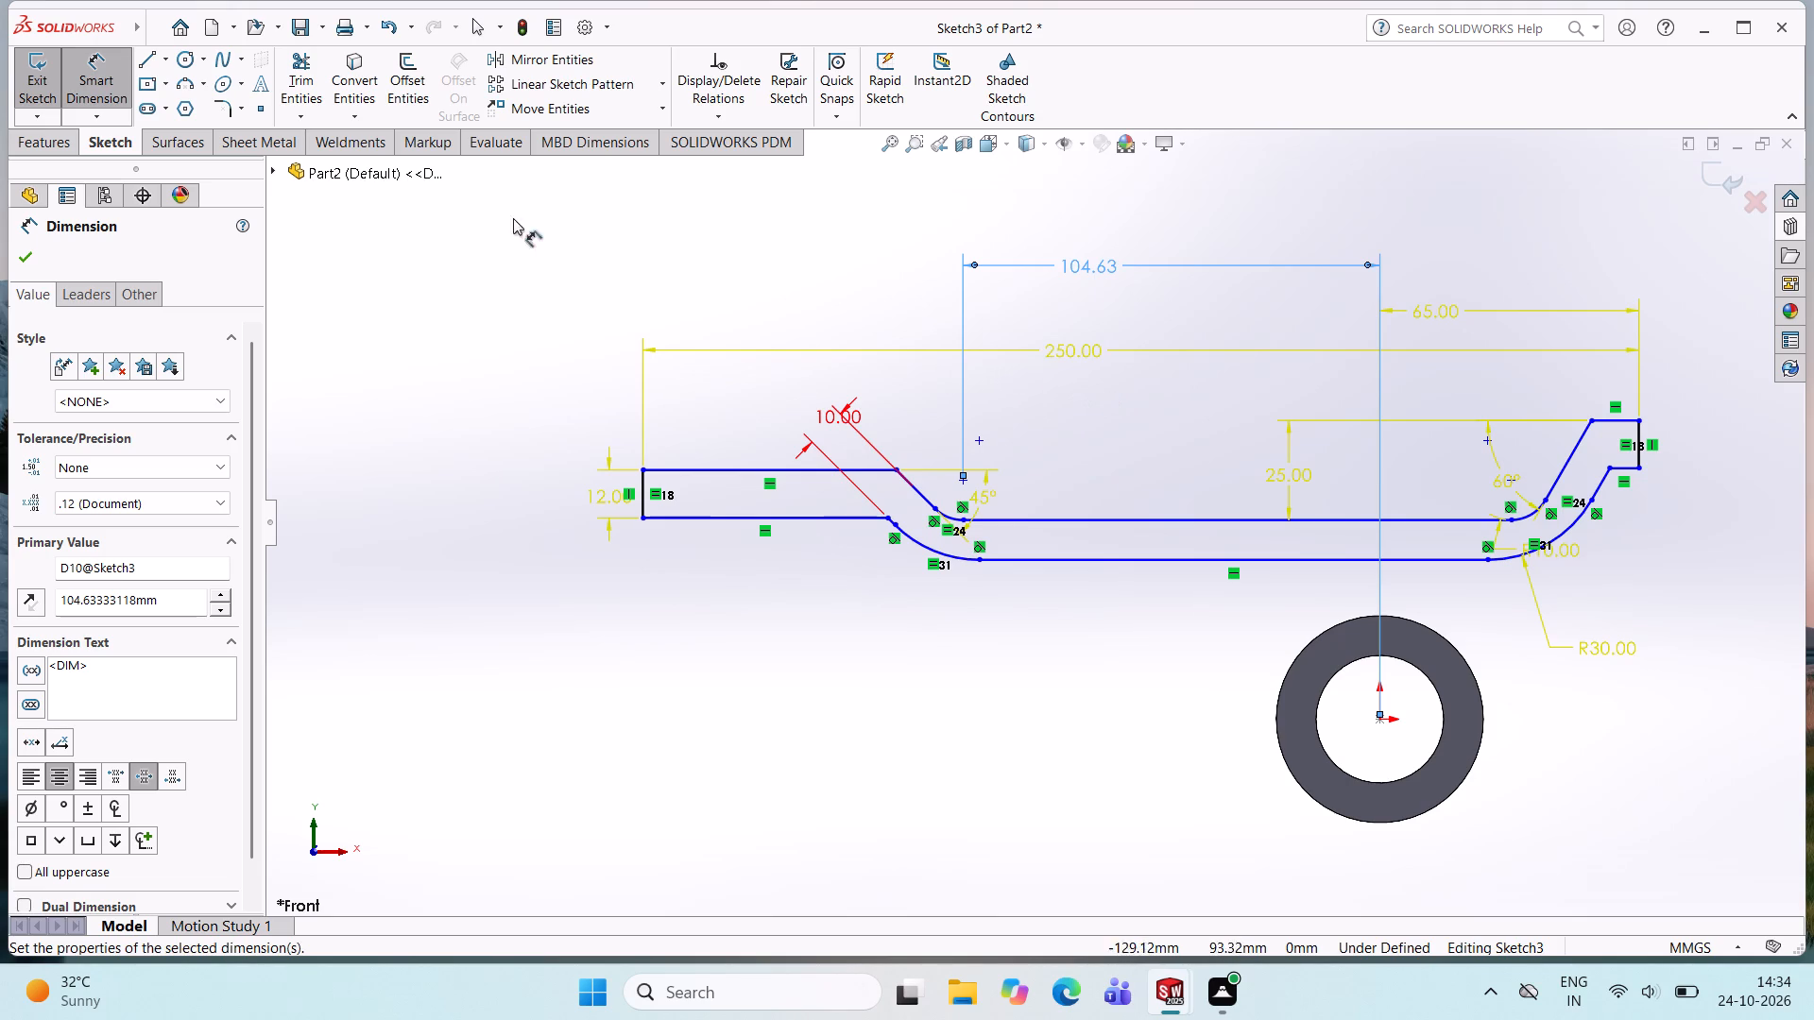
Dimension the horizontal distance from the origin to the right 10 mm fillet's centre at 13 mm.
{"action": "left_click", "coordinate": [1381, 722]}
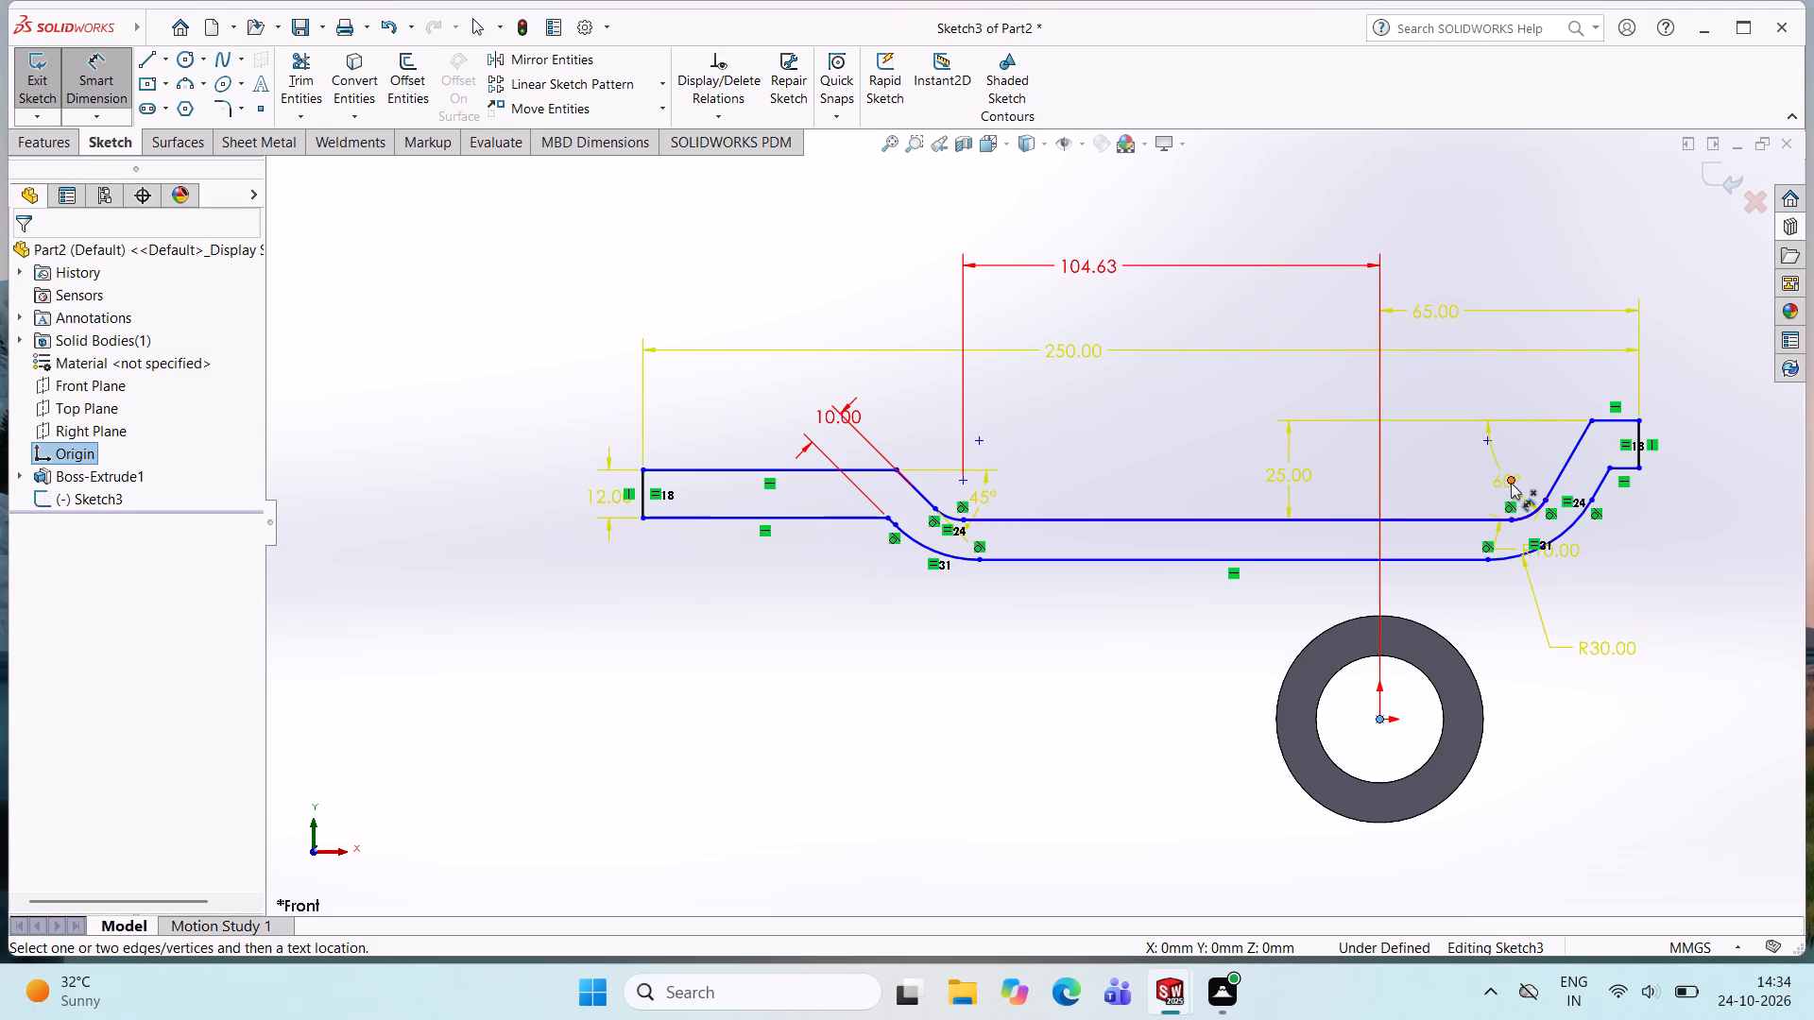
{"action": "left_click", "coordinate": [1510, 483]}
{"action": "left_click", "coordinate": [1479, 254]}
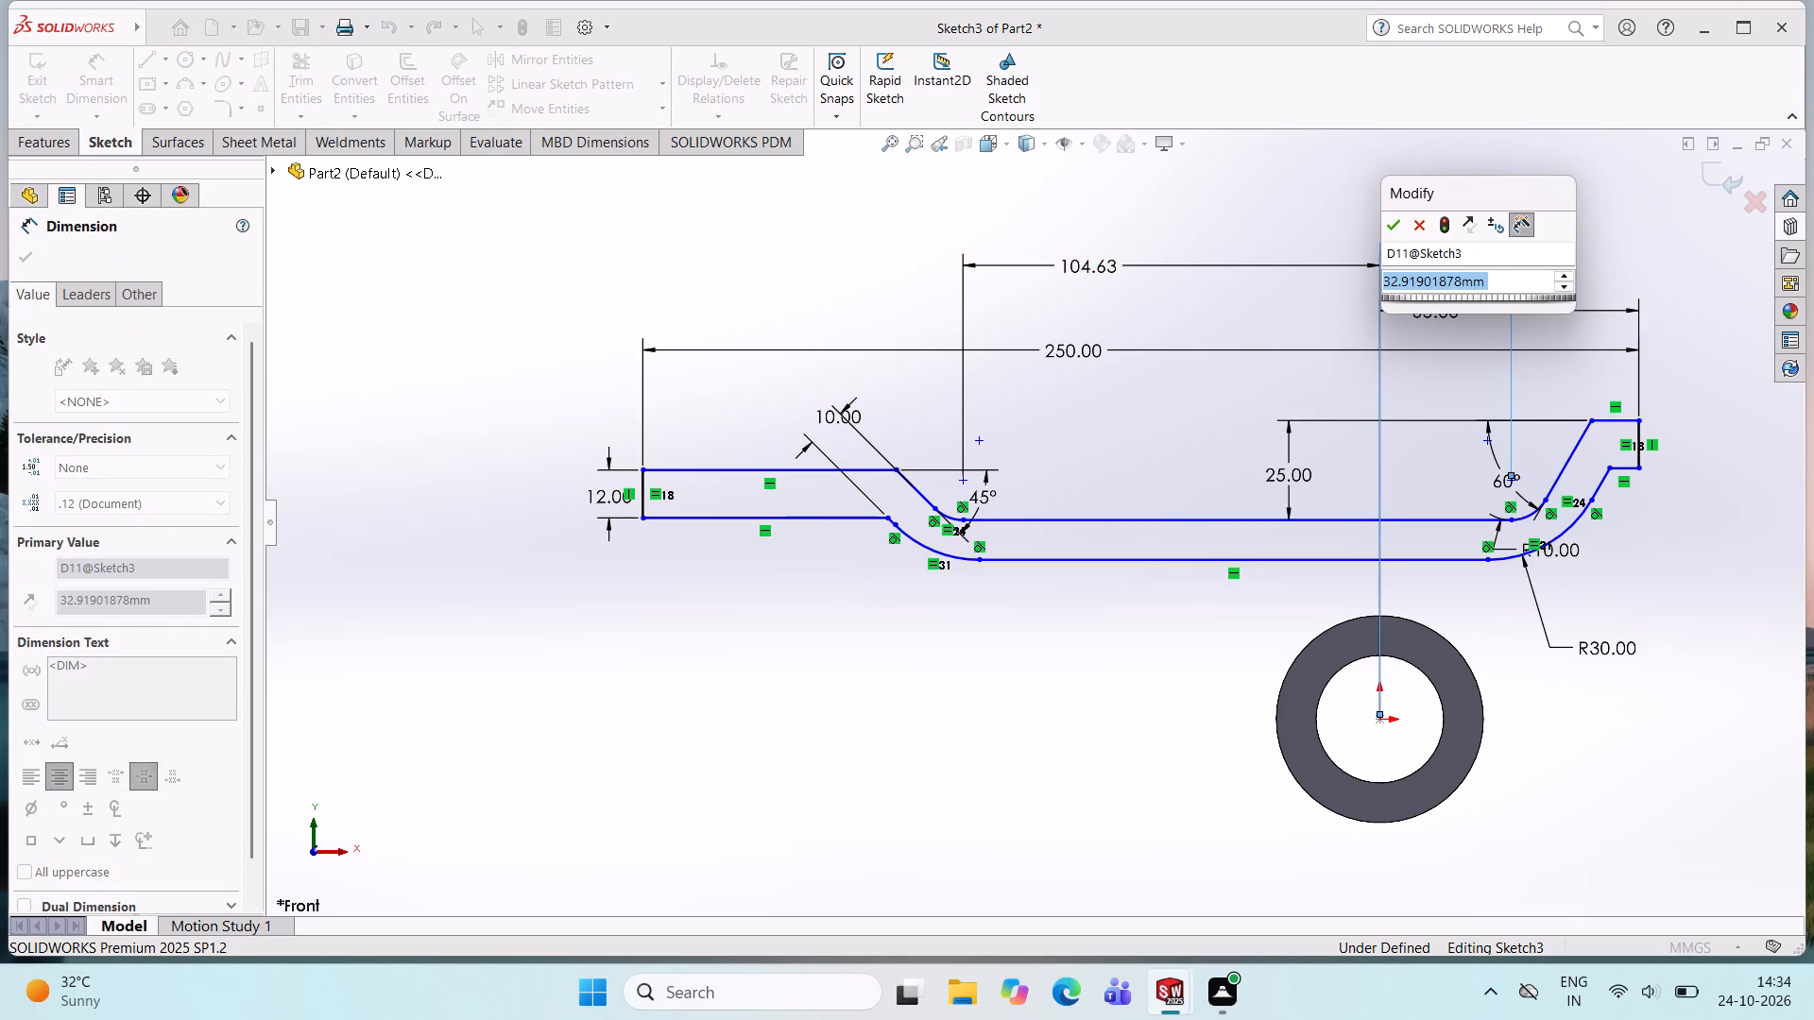
{"action": "type", "text": "13"}
{"action": "key", "text": "Return"}
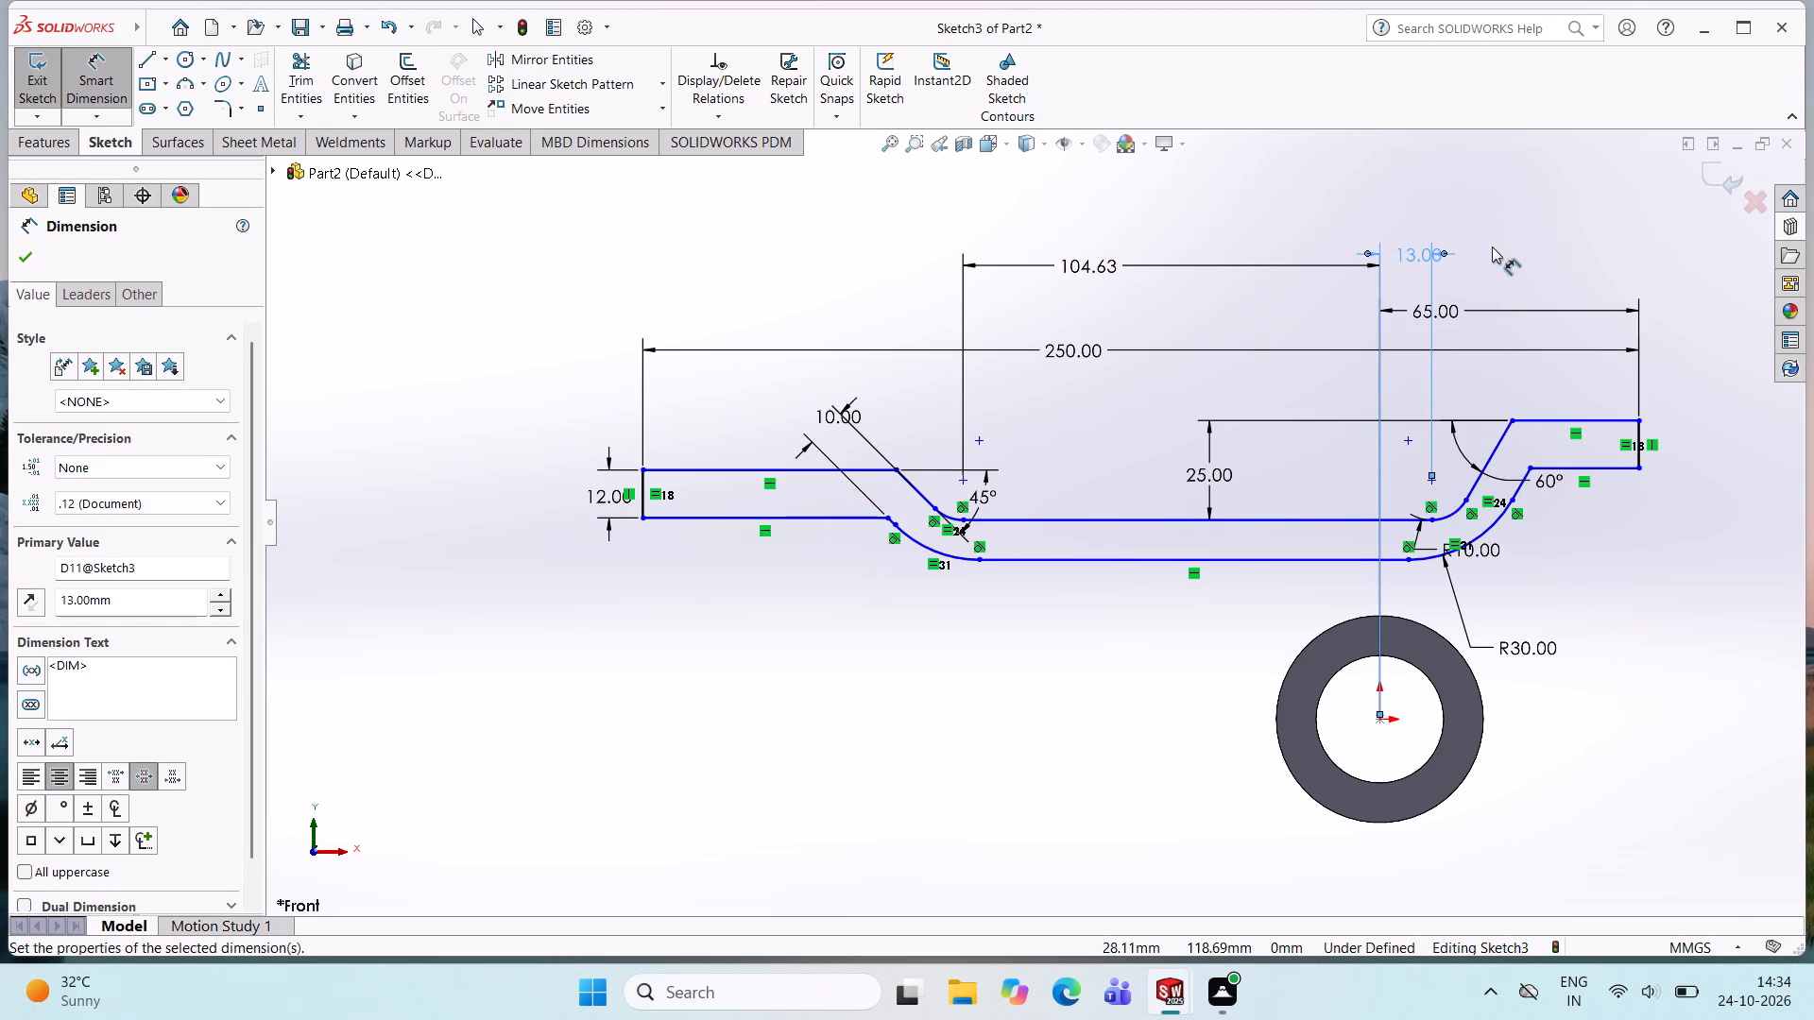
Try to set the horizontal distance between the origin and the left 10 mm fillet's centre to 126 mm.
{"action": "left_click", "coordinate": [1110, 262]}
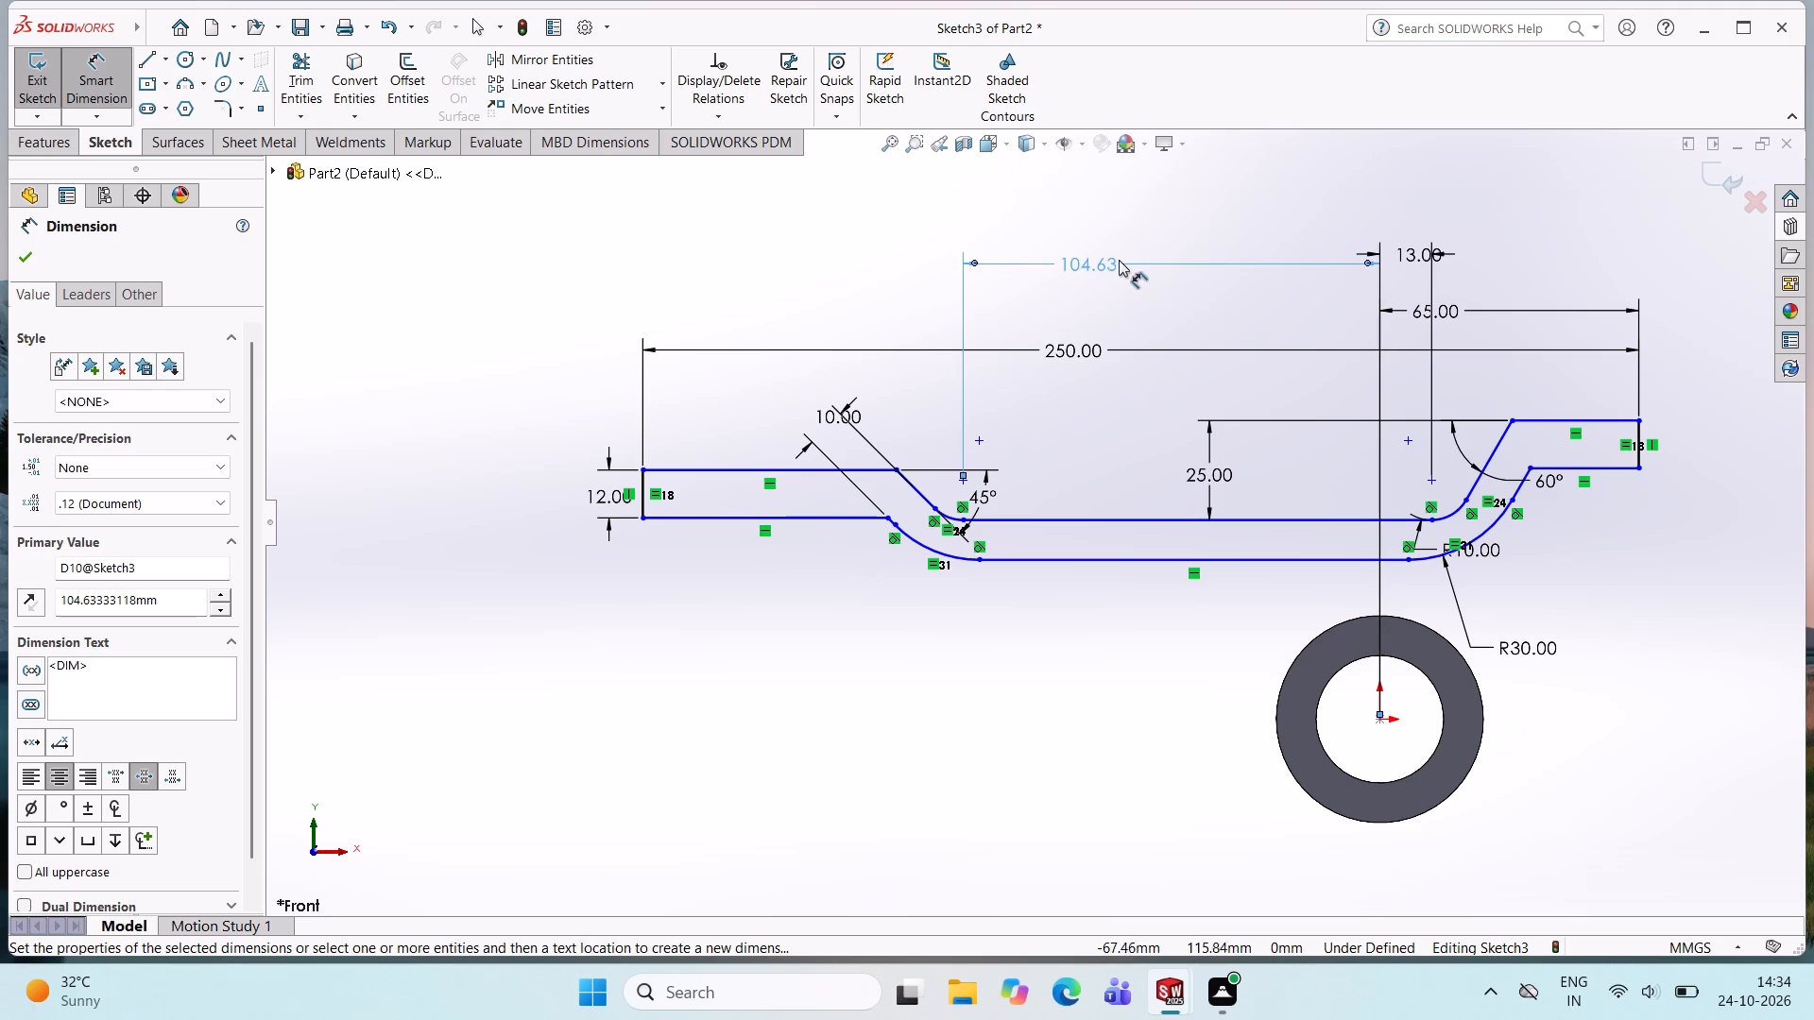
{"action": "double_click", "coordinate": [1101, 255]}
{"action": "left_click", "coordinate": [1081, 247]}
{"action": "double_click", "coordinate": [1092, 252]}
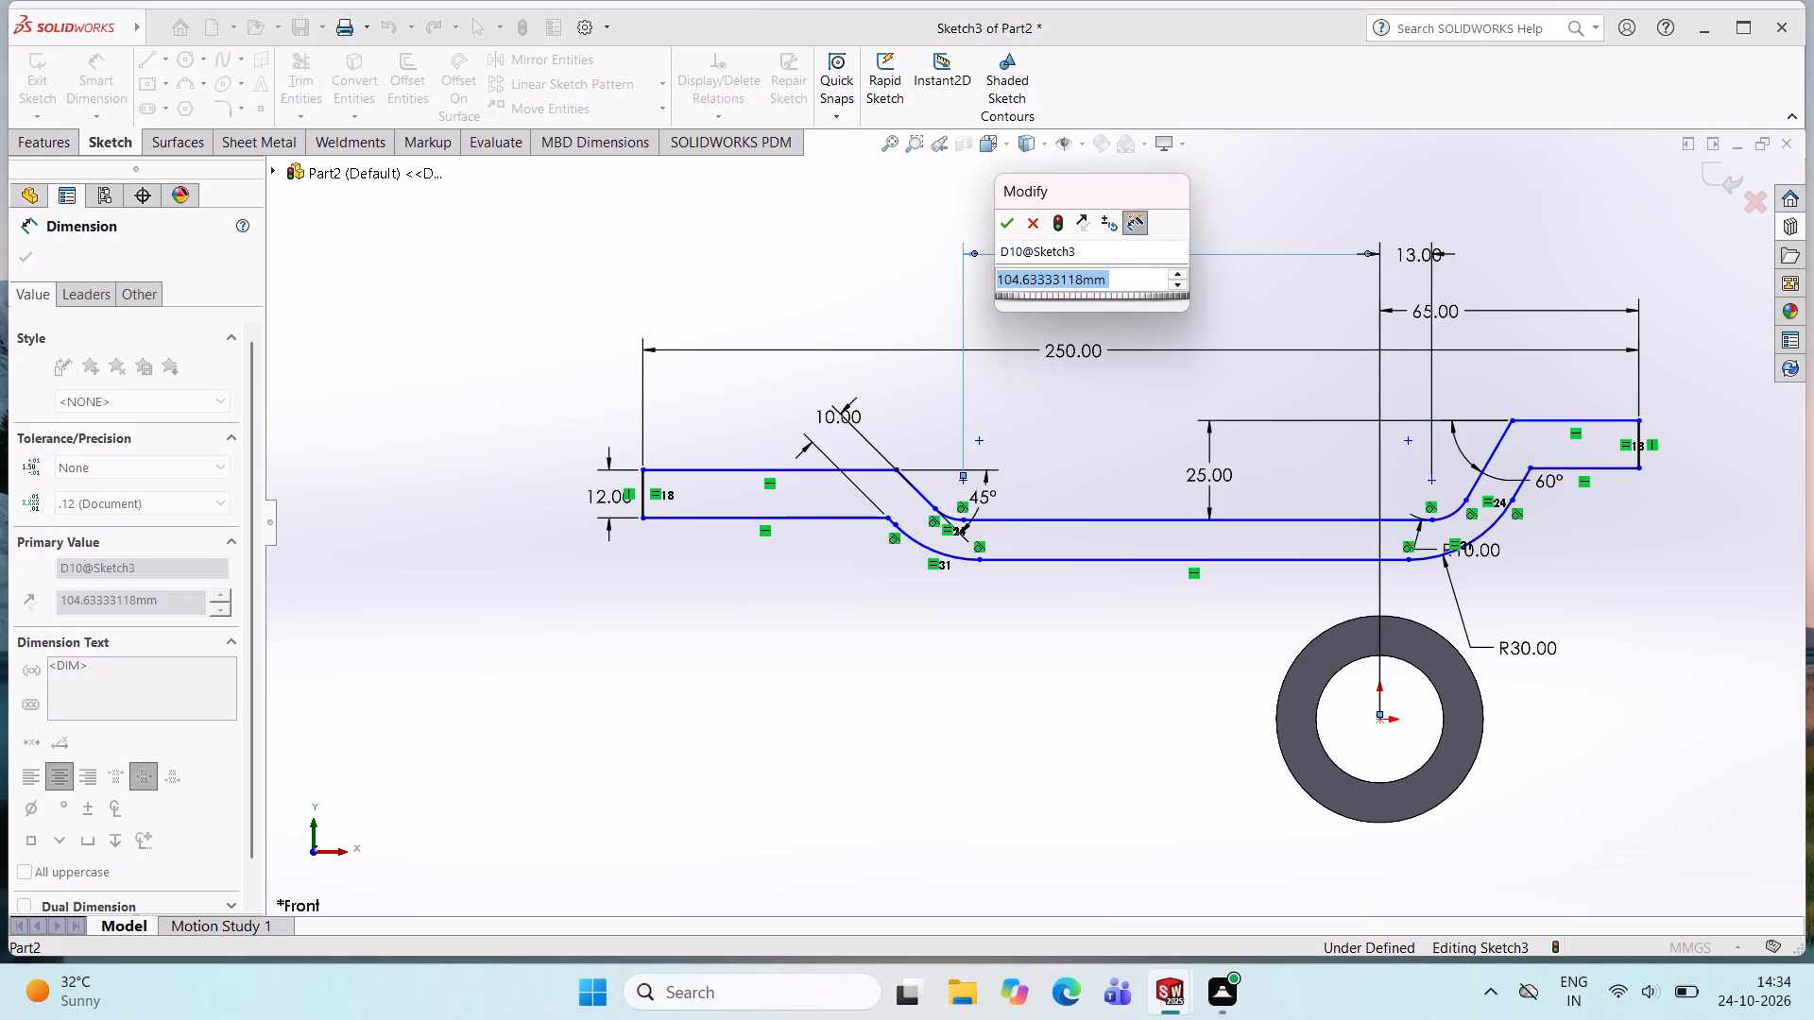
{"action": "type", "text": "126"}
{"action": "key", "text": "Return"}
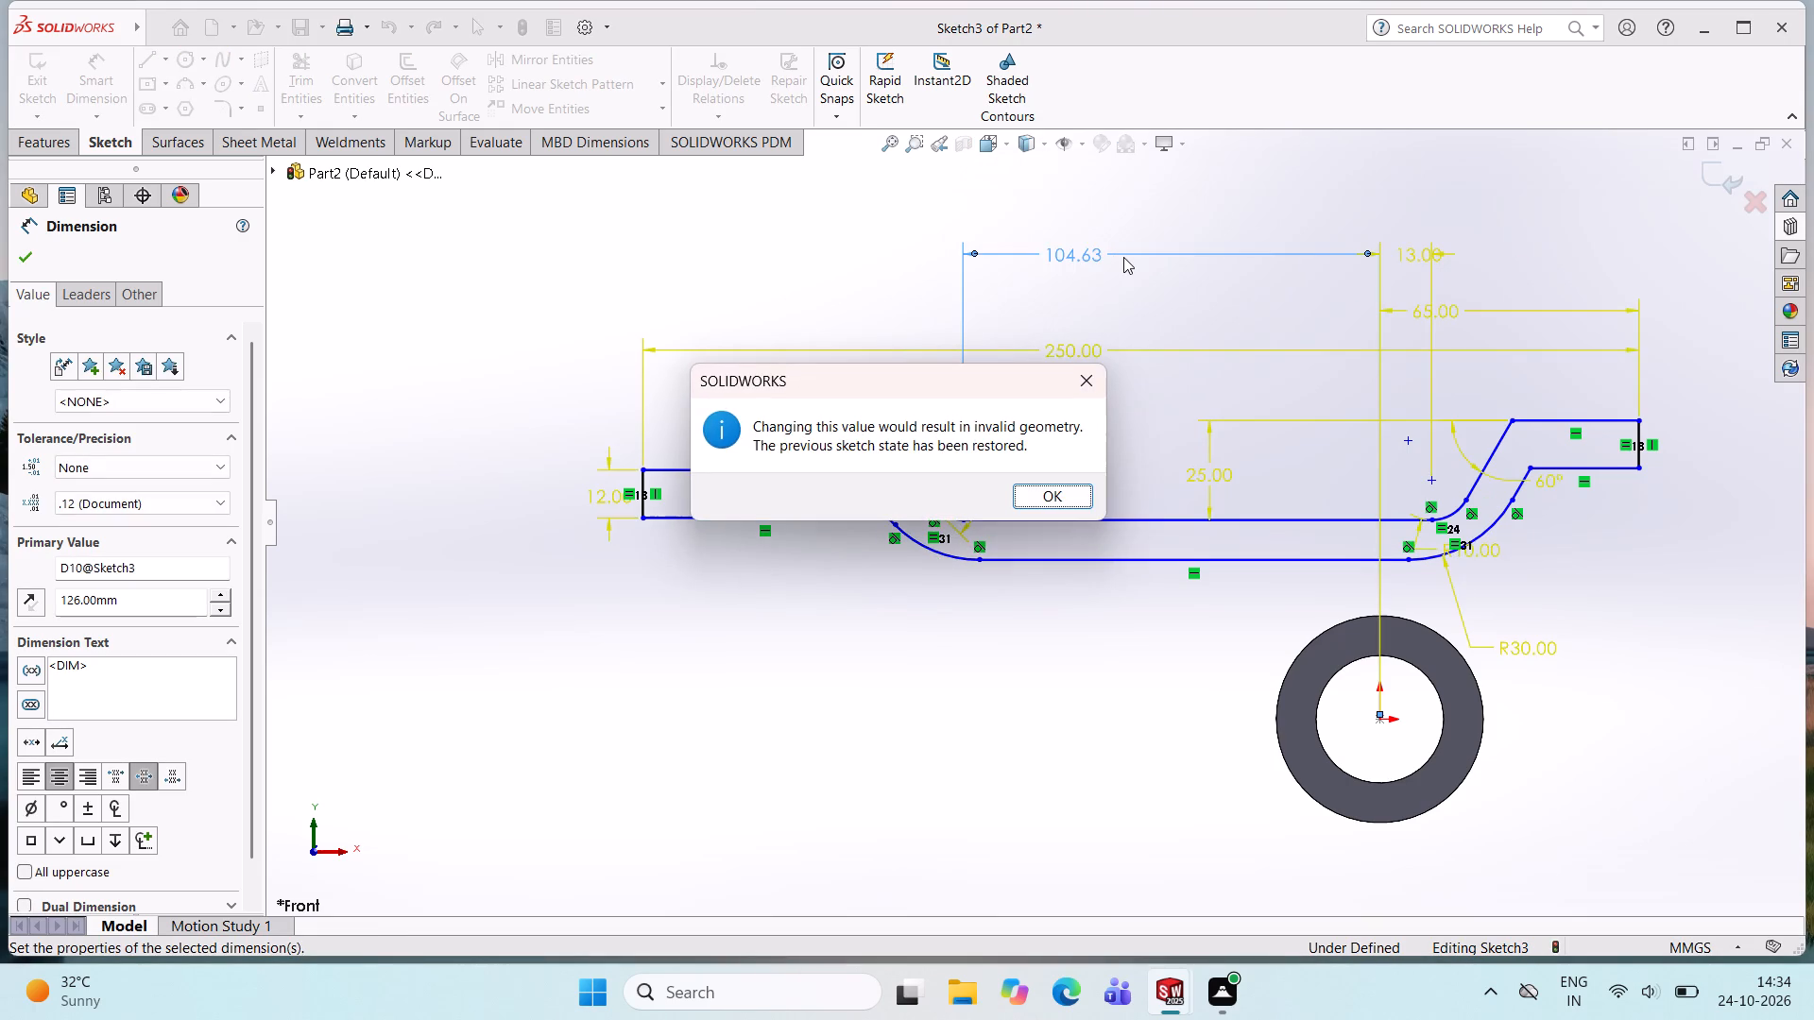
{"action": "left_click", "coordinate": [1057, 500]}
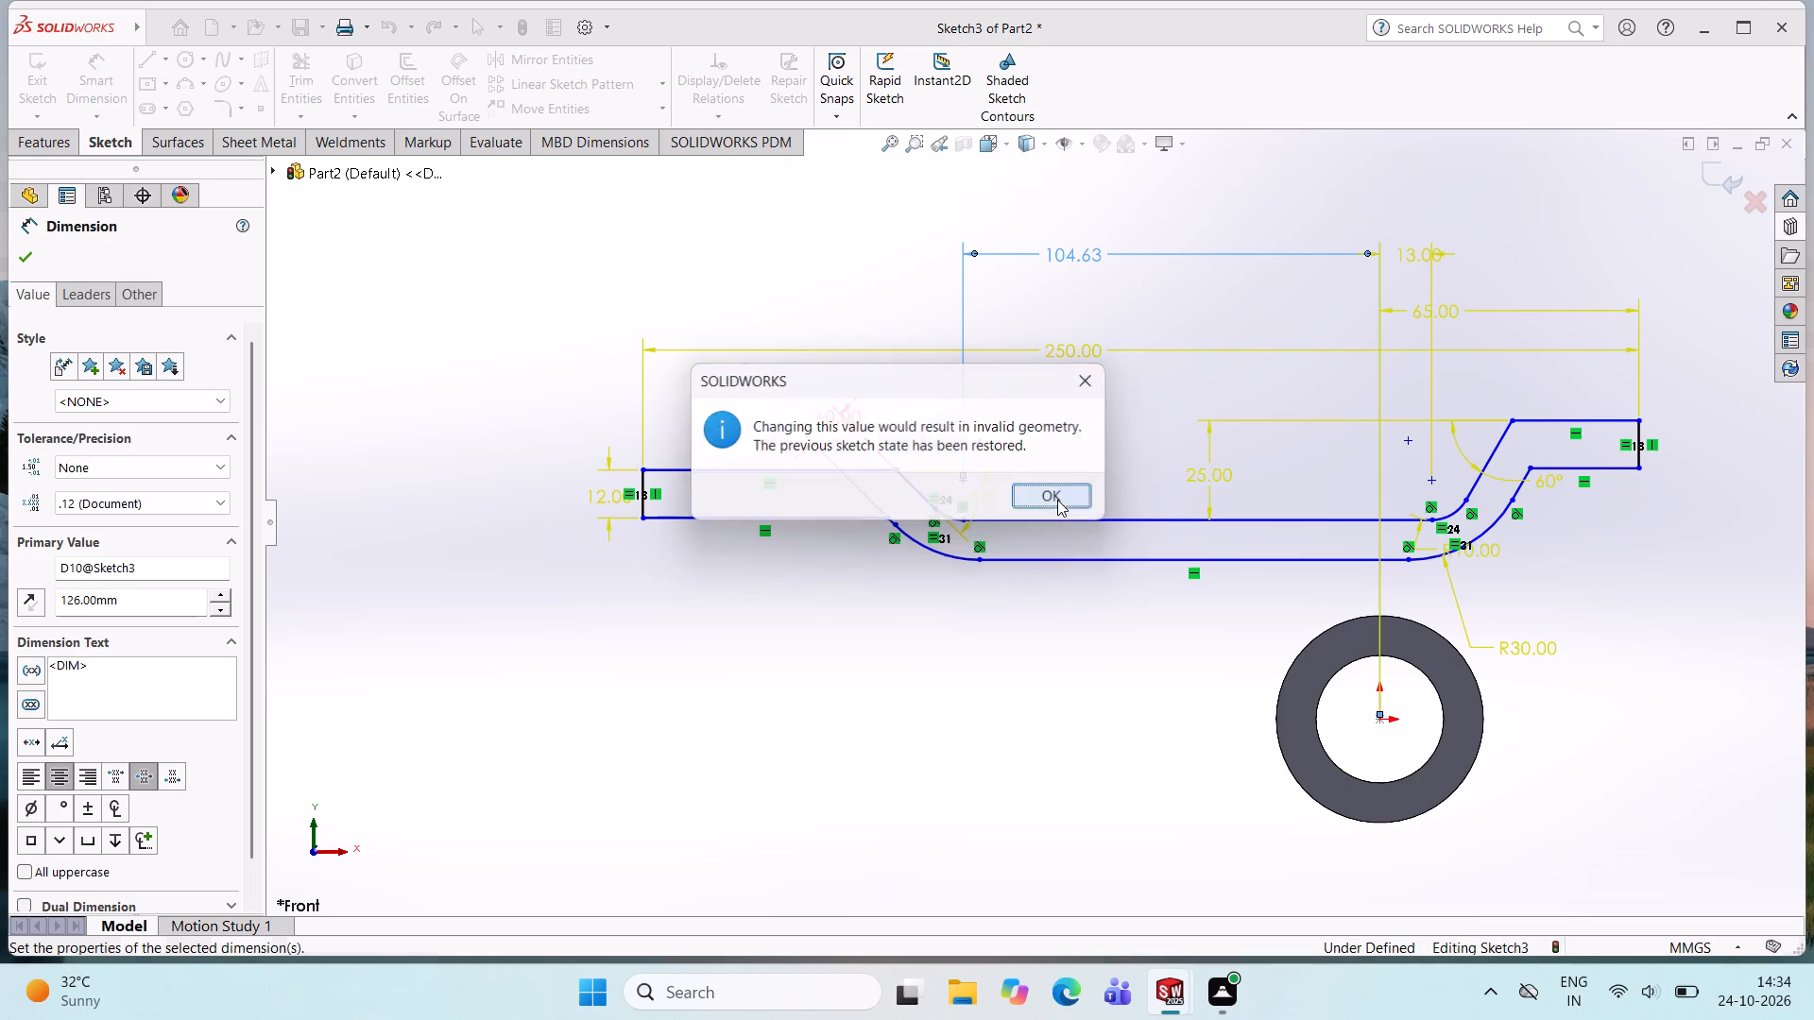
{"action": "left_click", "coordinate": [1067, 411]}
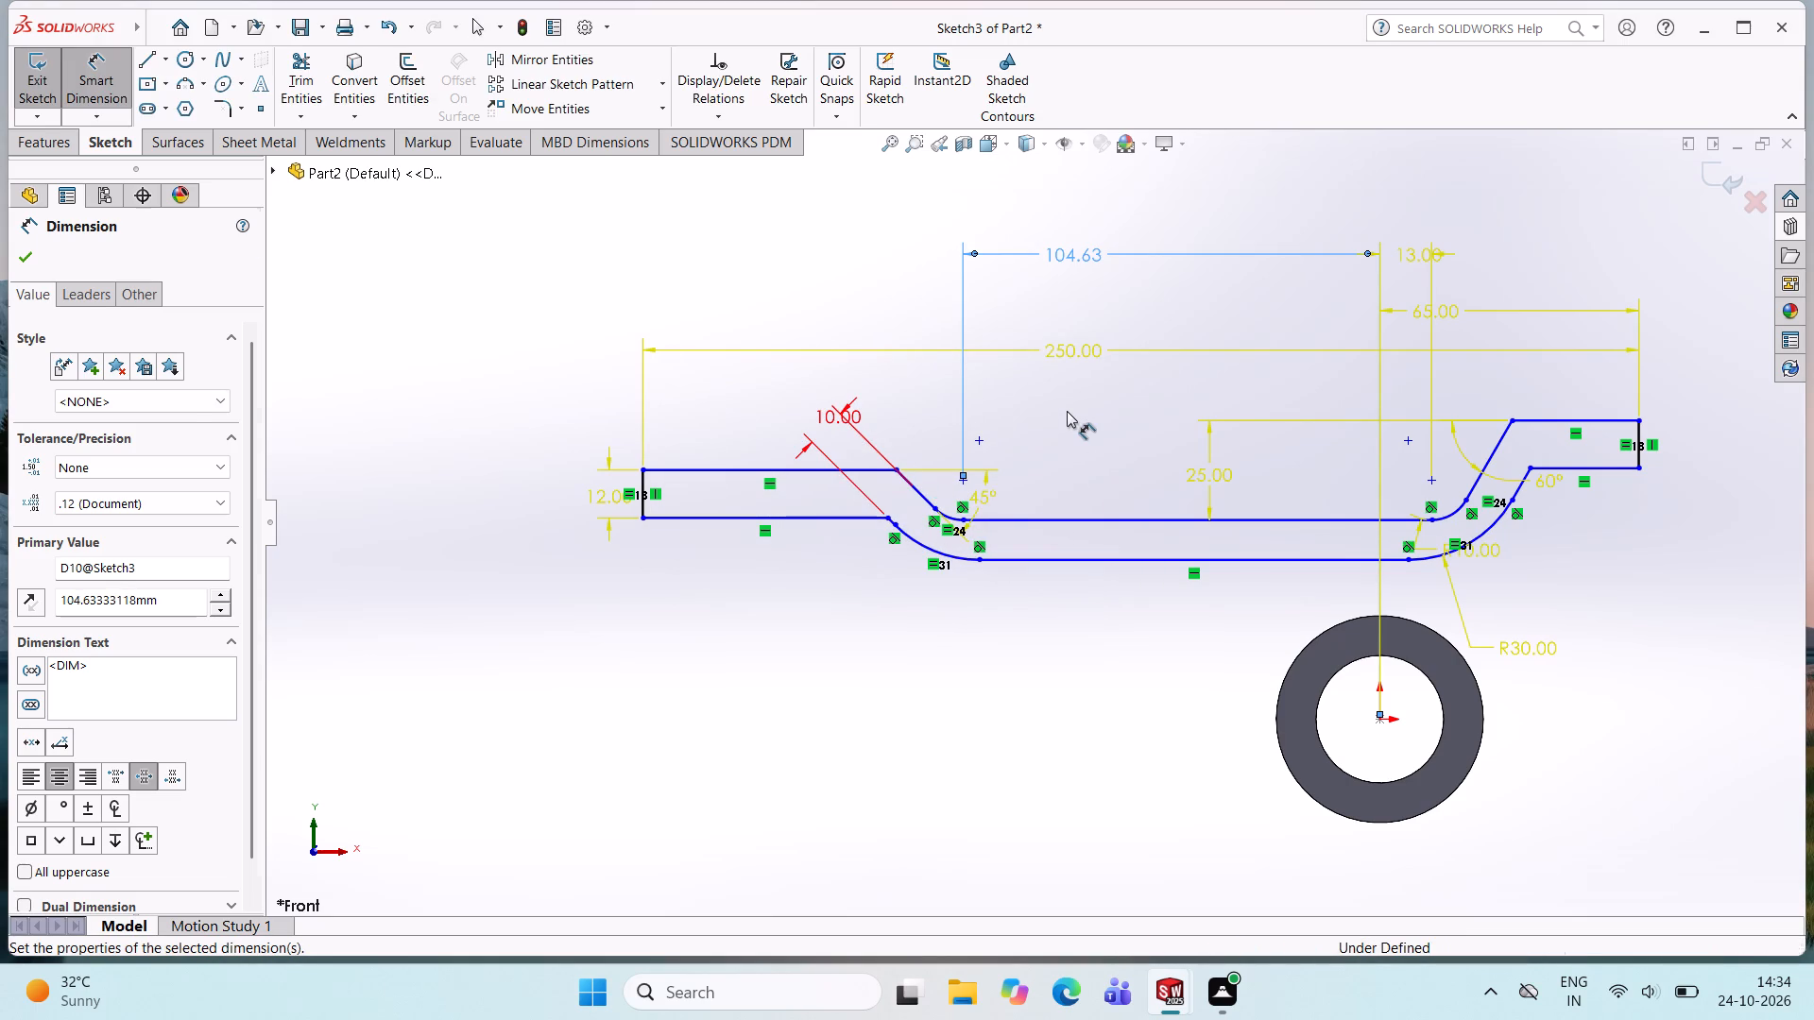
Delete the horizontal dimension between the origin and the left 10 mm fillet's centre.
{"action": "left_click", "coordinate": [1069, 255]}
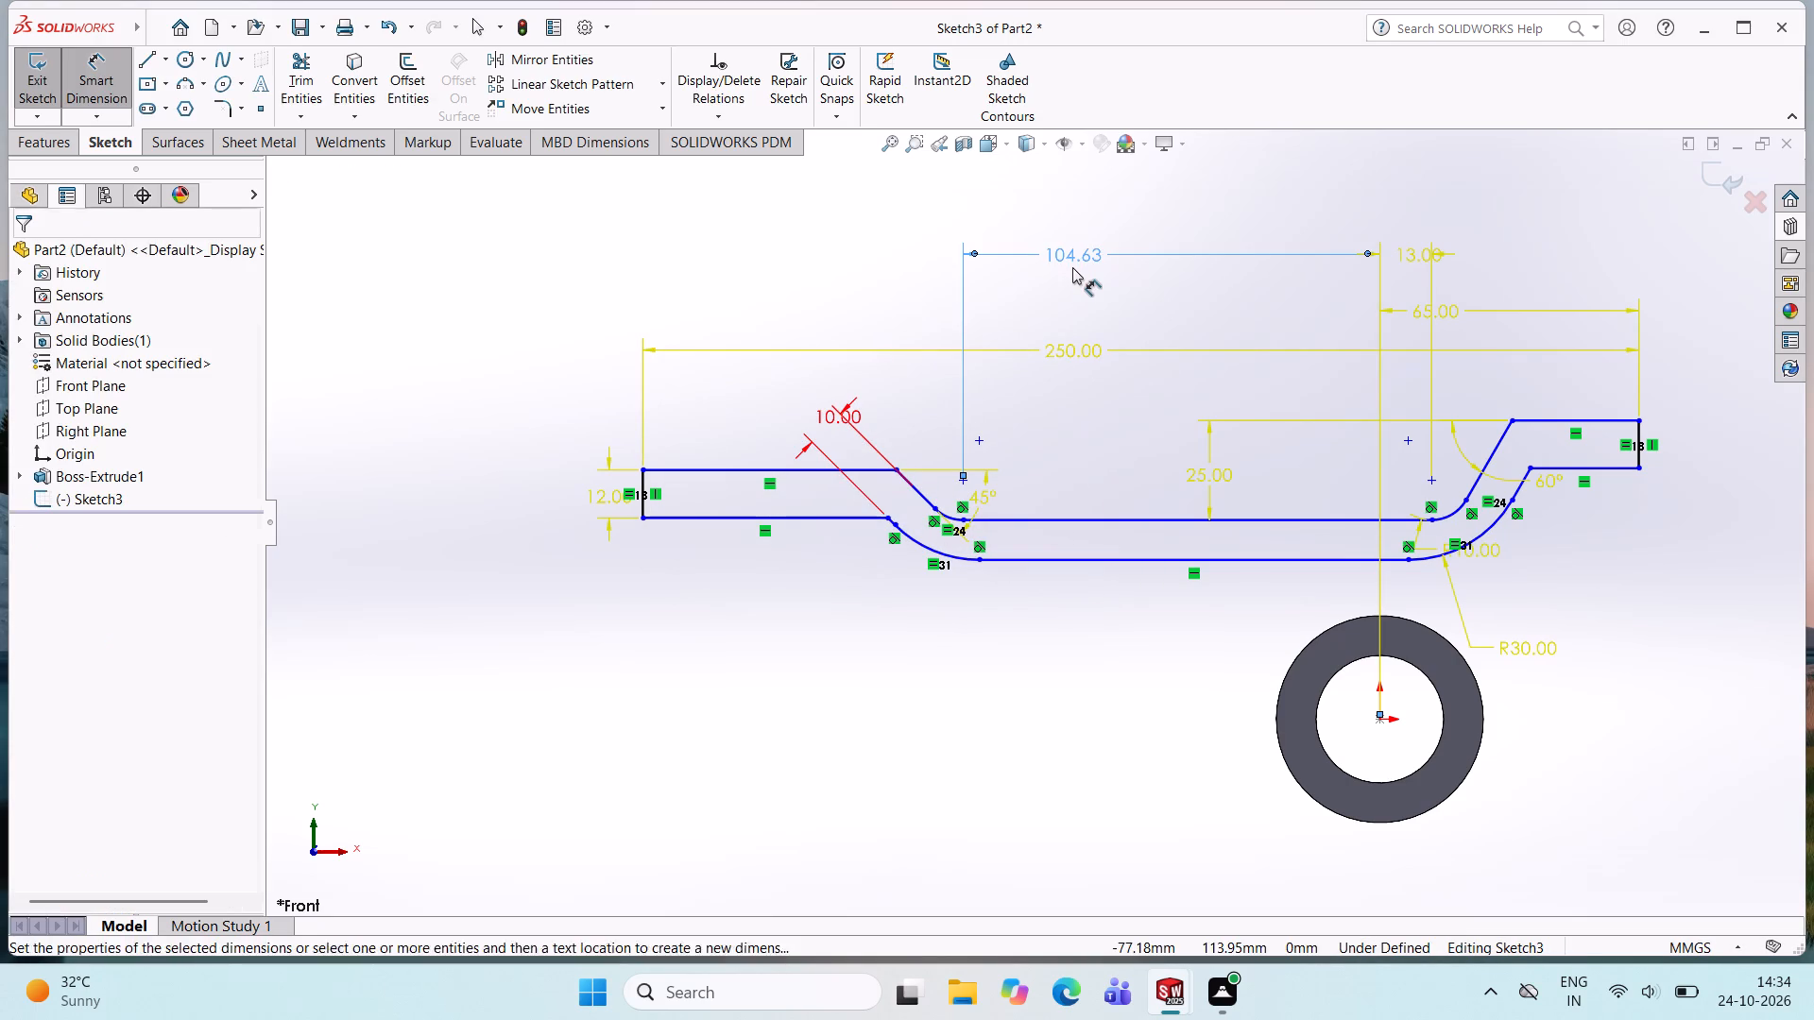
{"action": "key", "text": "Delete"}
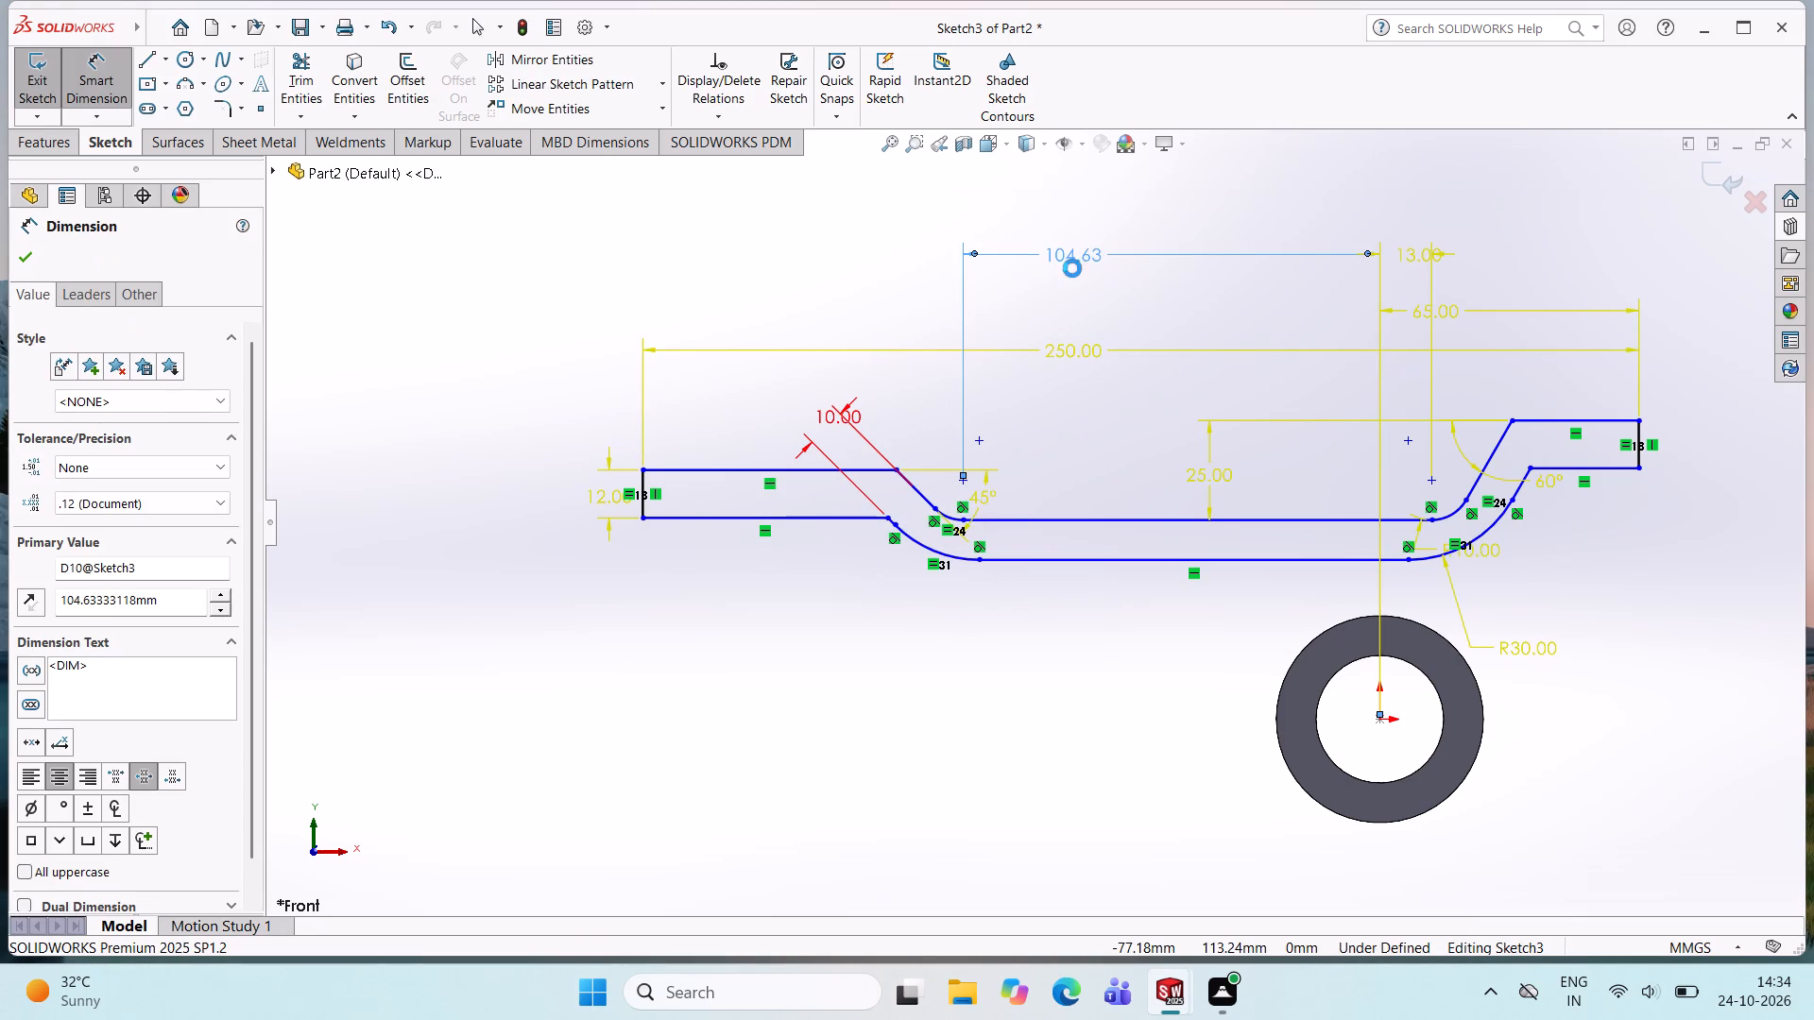
Delete the 10 mm dimension between the profile's two left sloped lines.
{"action": "left_click", "coordinate": [863, 421]}
{"action": "key", "text": "Delete"}
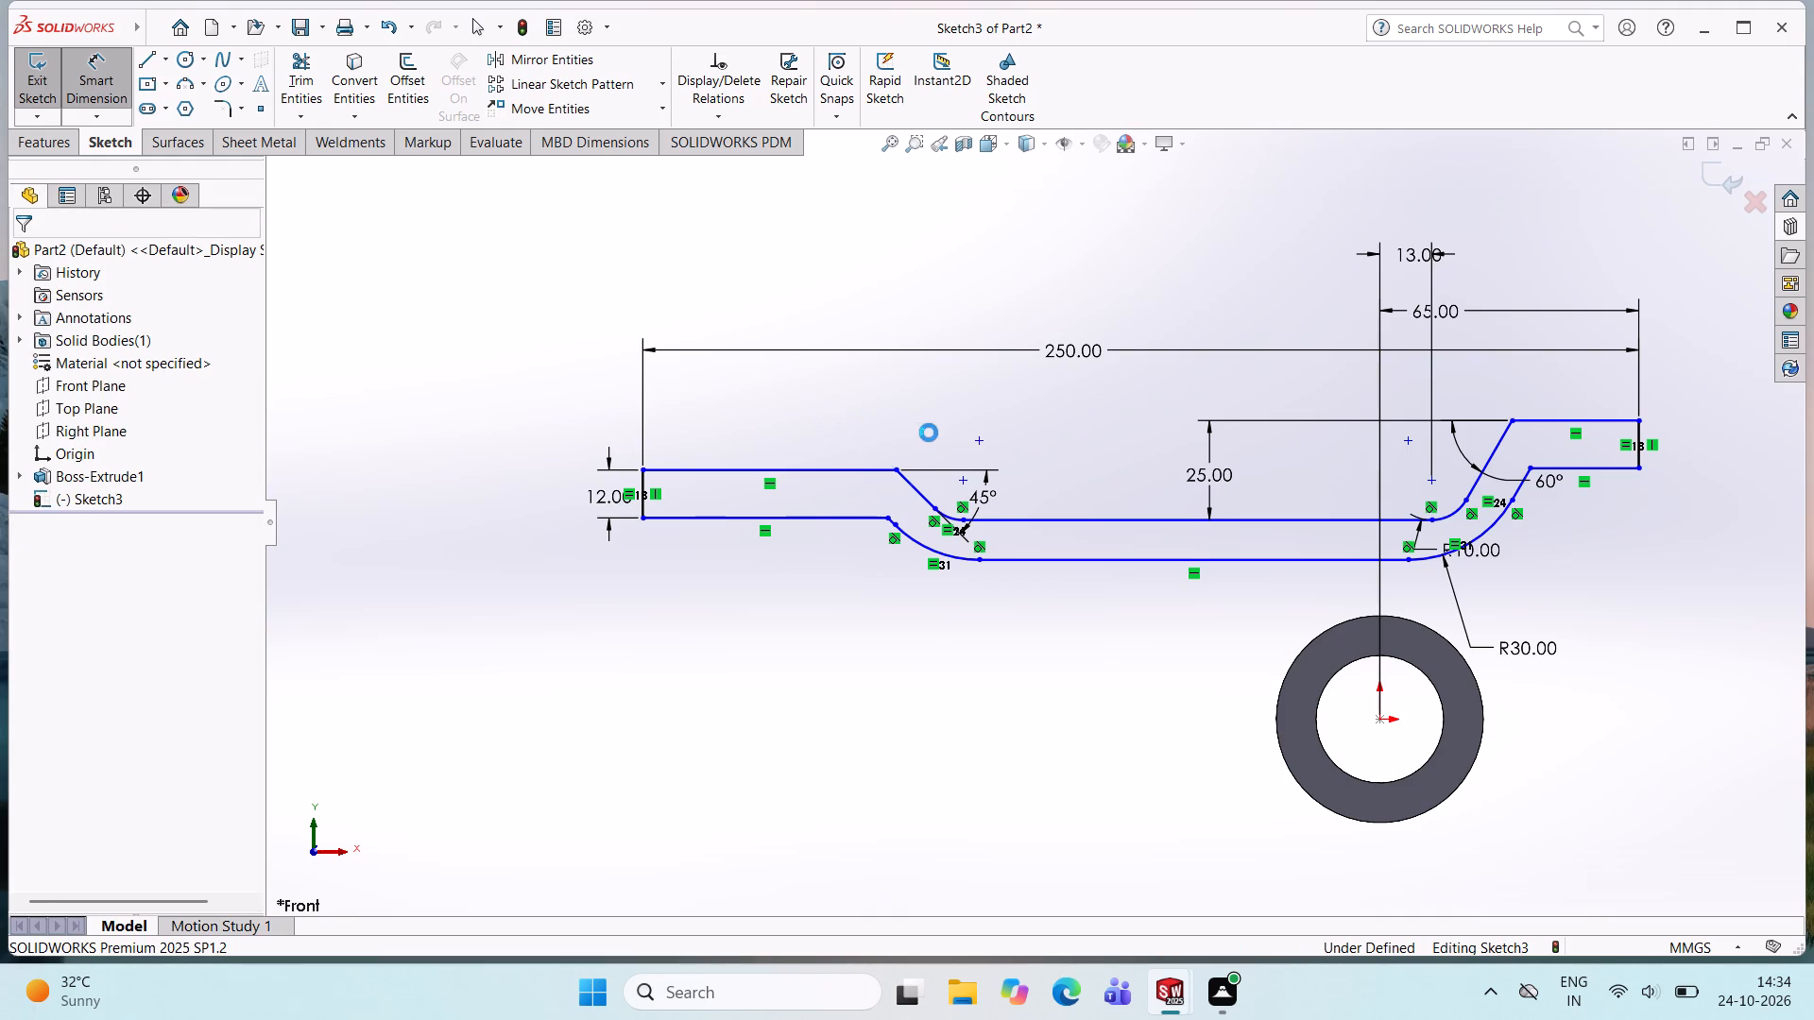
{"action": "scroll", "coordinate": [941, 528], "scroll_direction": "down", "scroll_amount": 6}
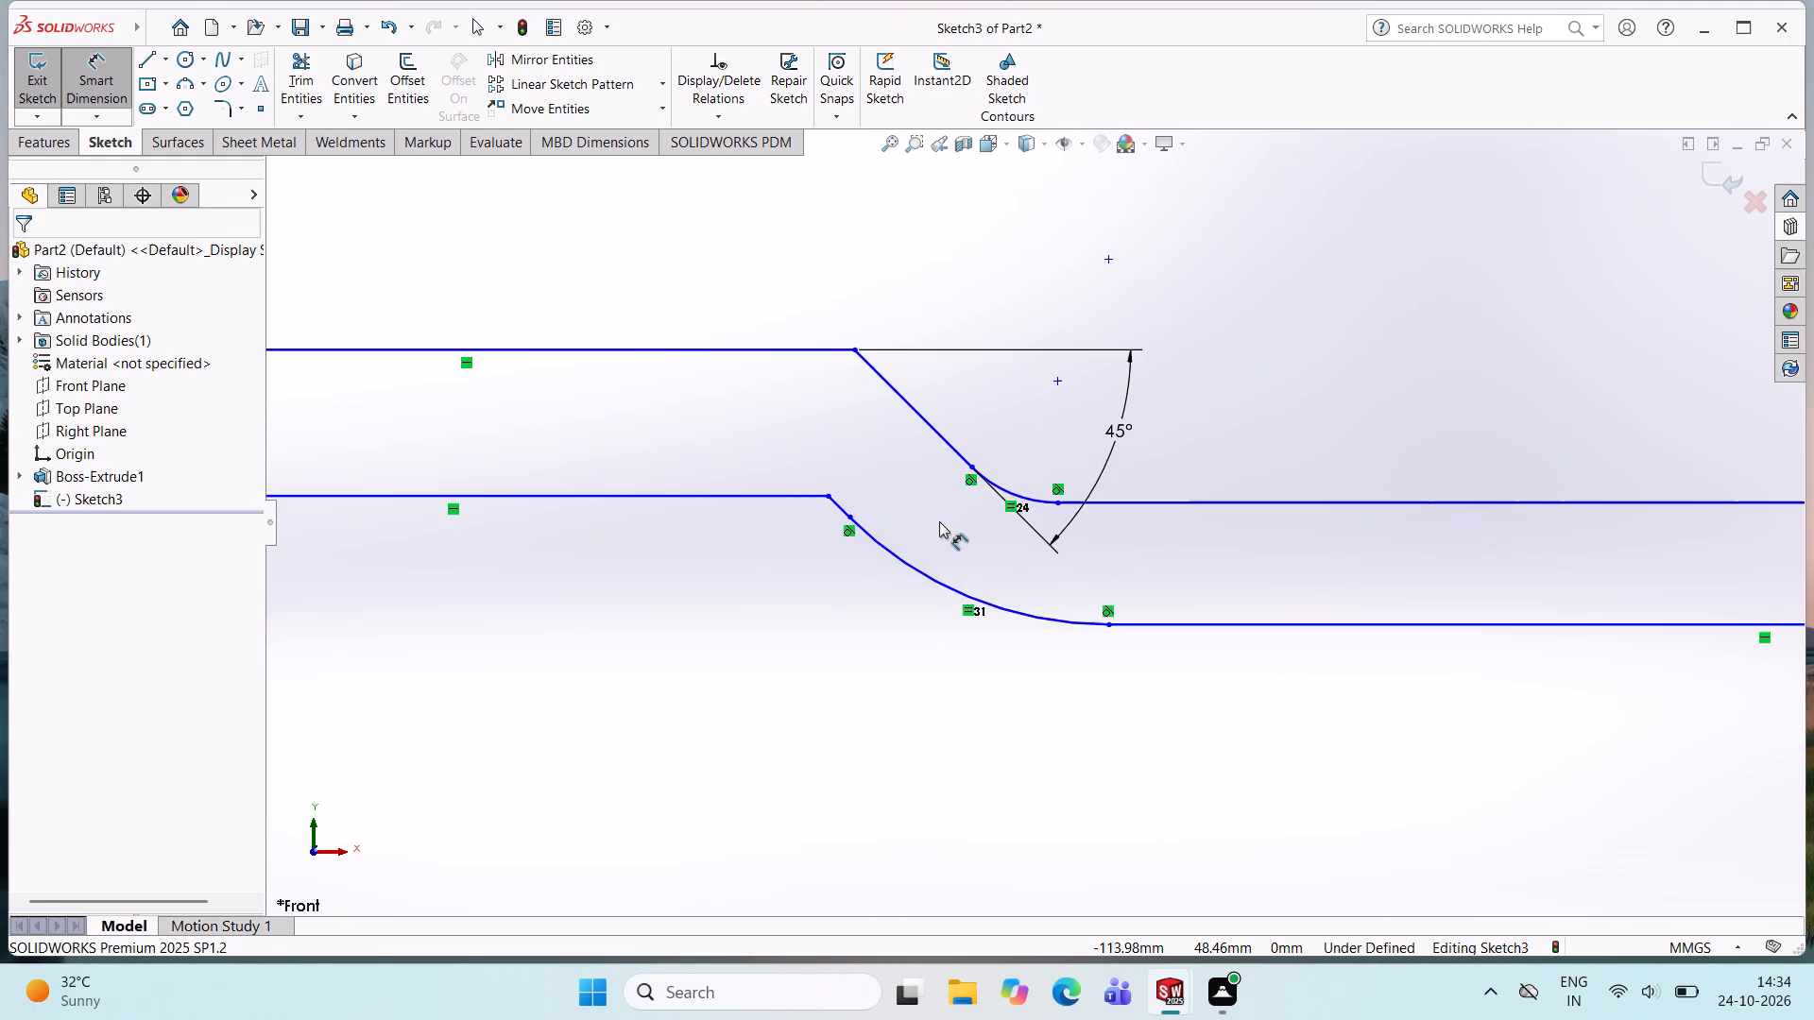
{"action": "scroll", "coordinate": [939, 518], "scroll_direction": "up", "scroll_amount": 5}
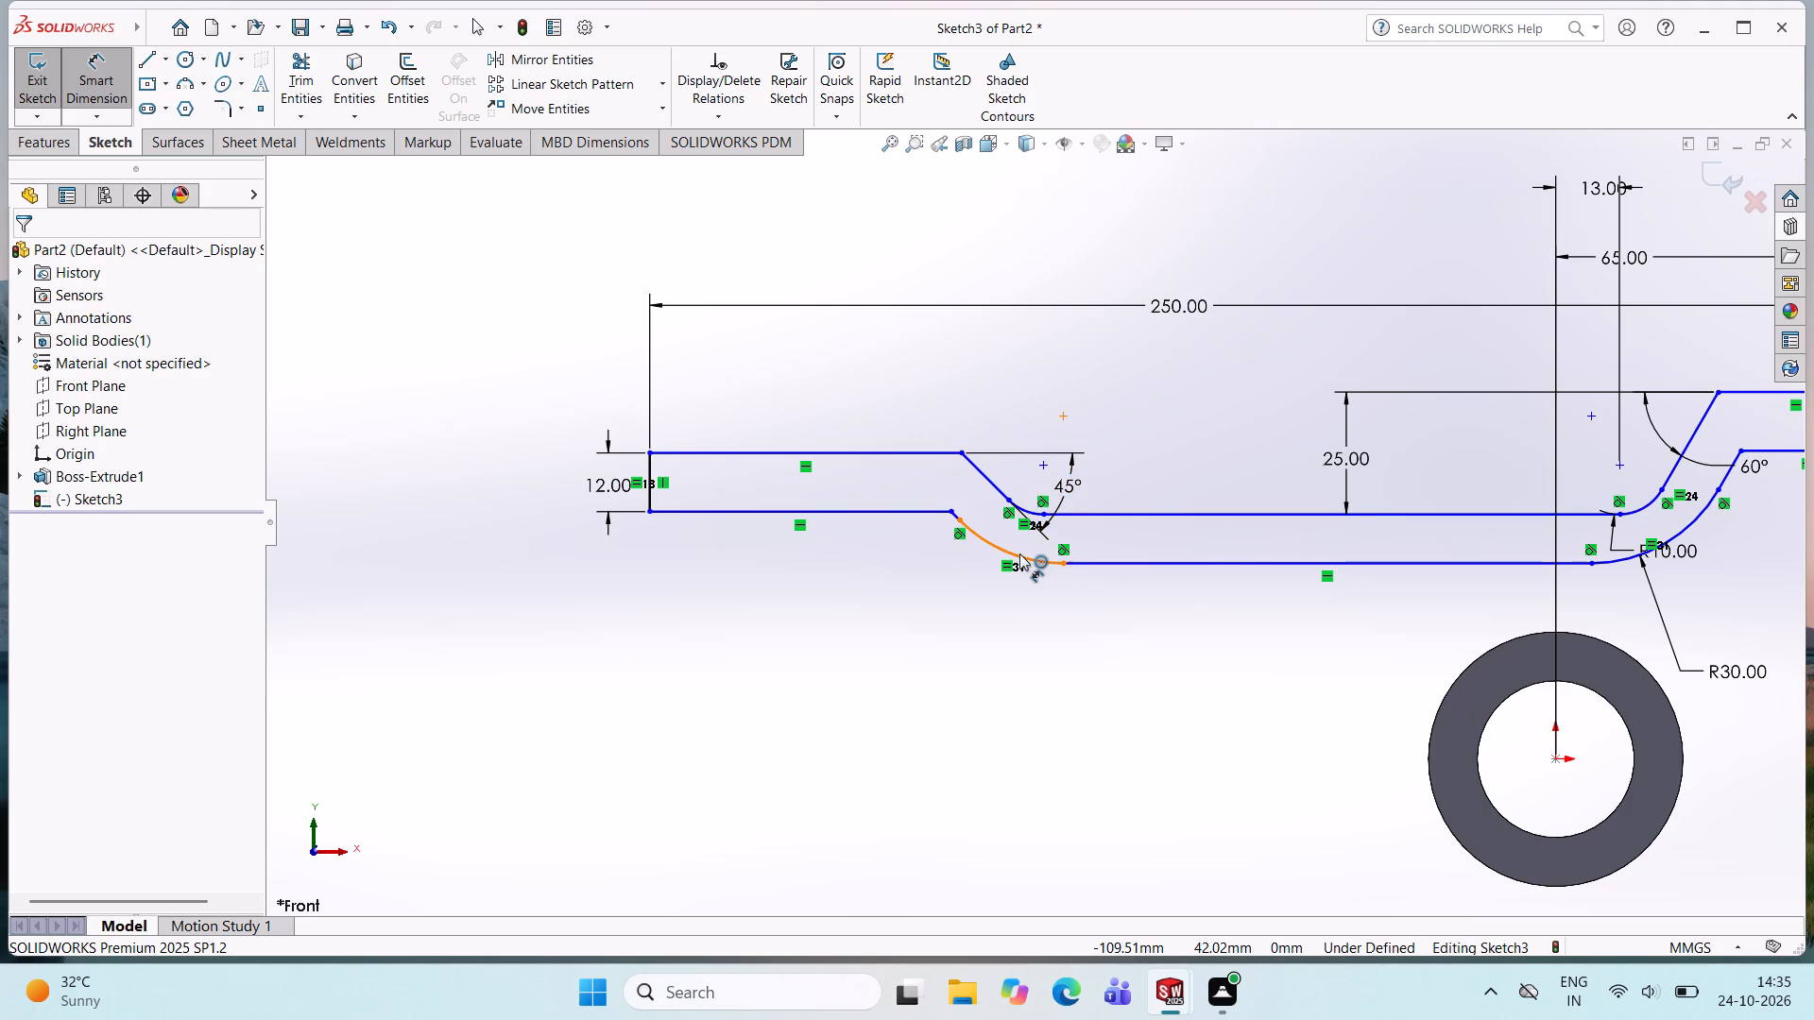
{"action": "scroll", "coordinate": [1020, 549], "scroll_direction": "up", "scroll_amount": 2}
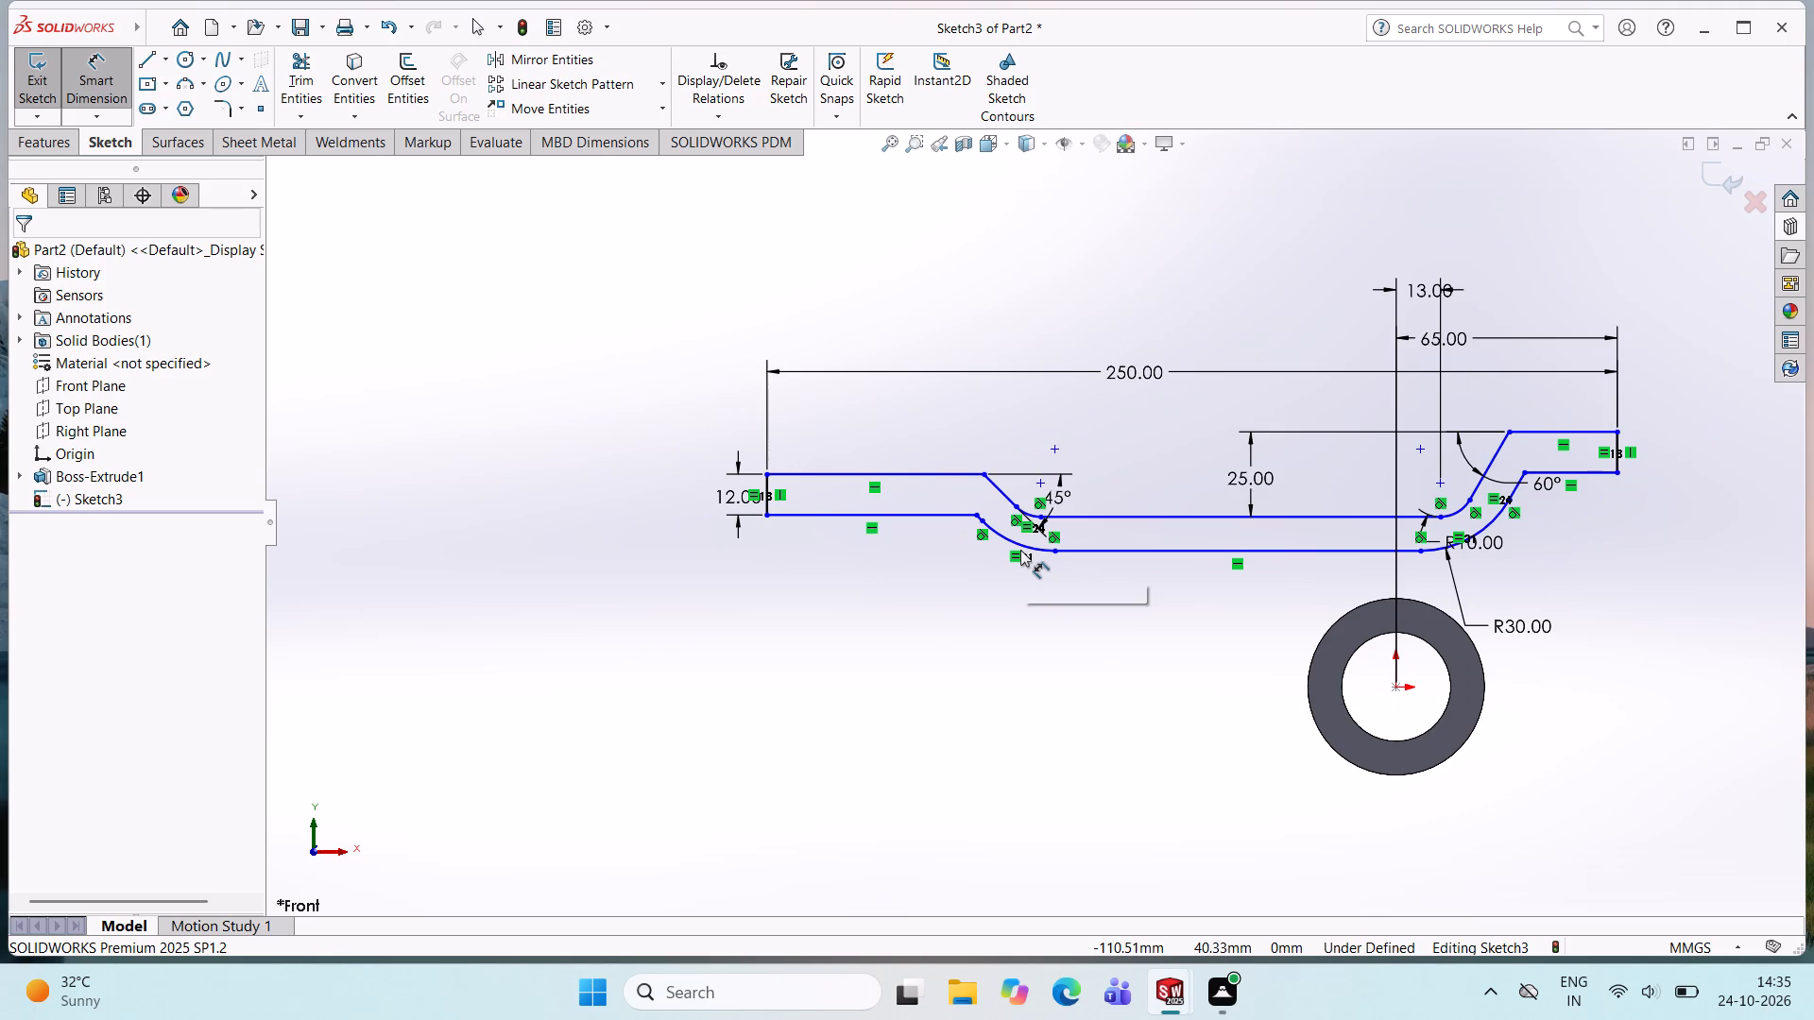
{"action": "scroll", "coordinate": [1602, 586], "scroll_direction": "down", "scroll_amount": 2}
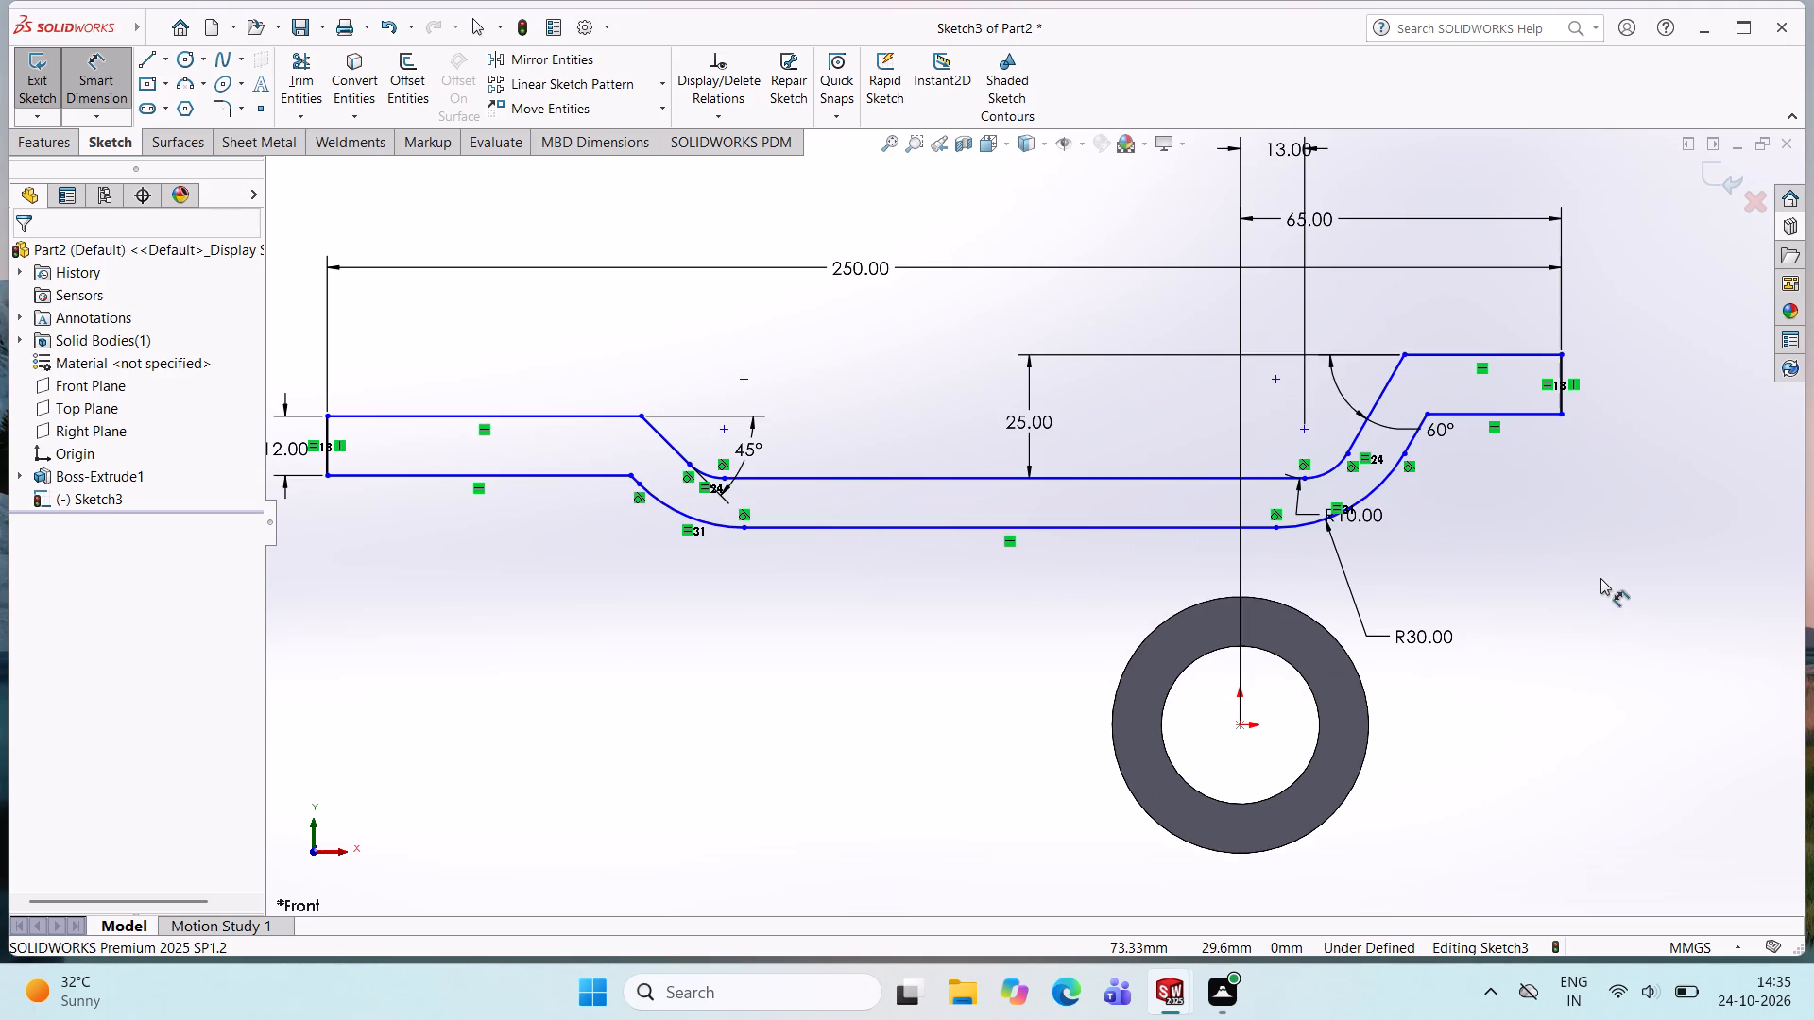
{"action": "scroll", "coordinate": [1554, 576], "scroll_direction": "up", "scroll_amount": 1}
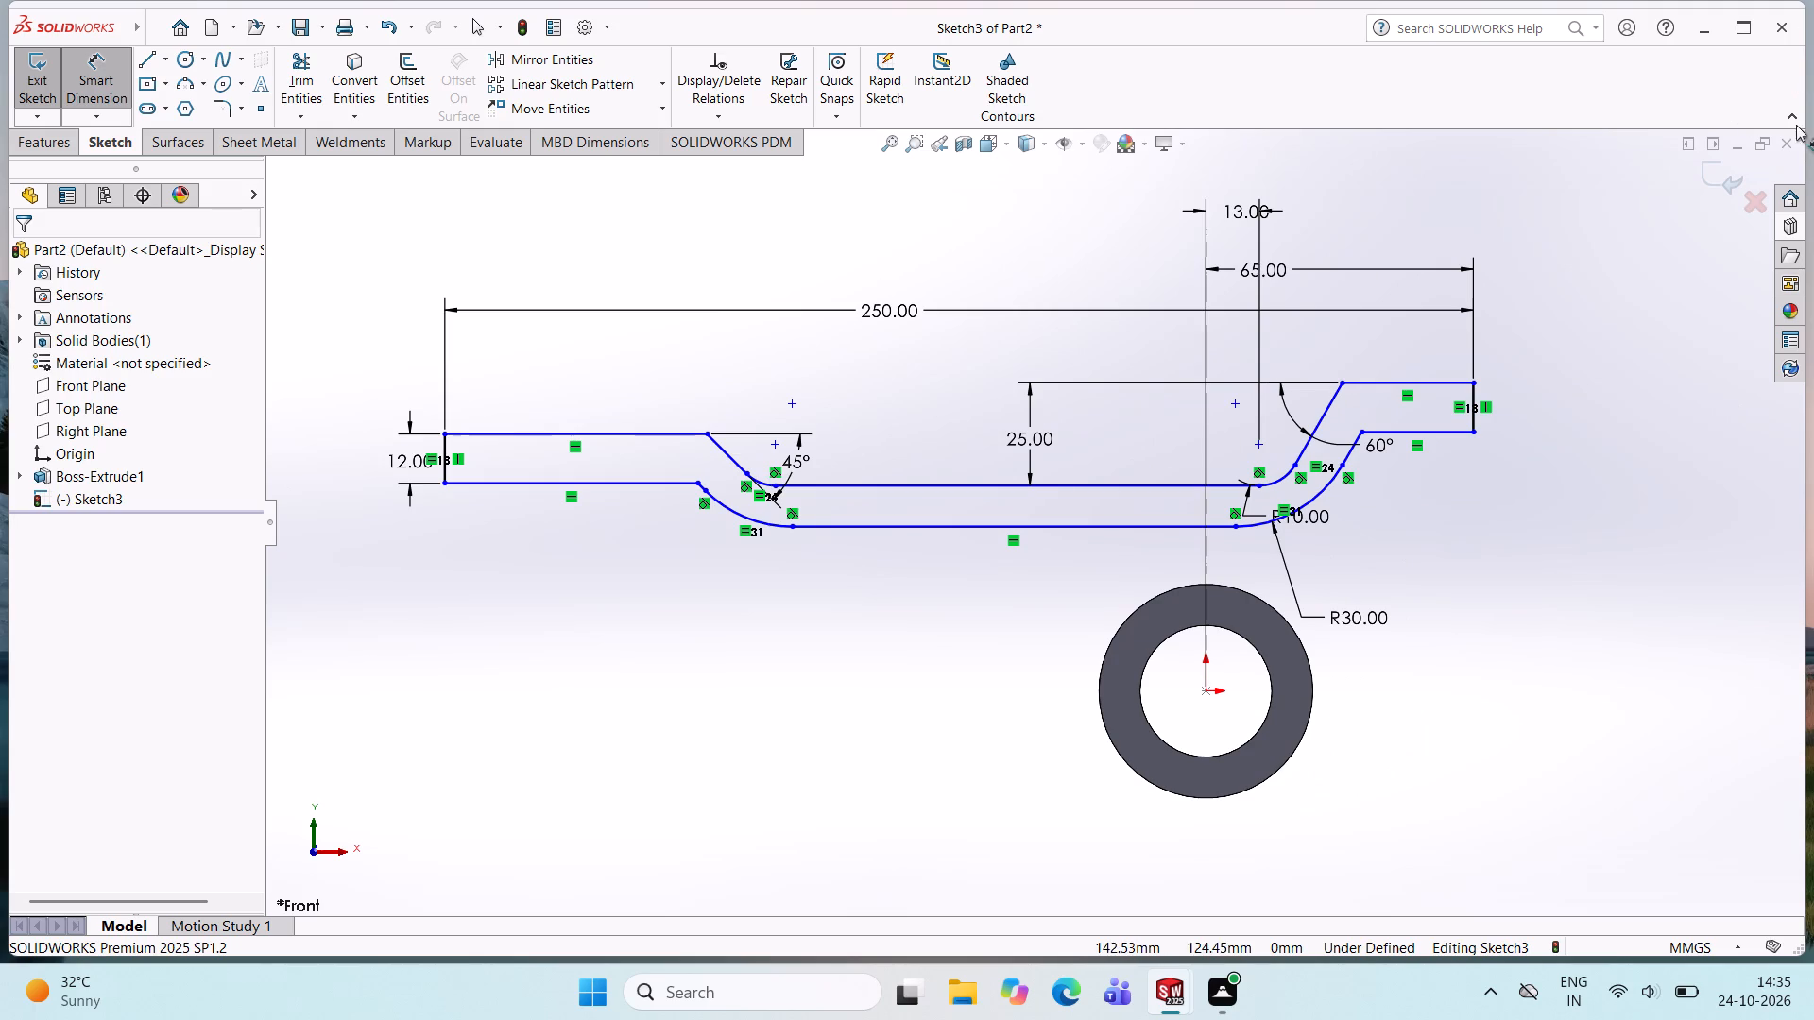
Close the stepped profile sketch and extrude it 55 mm mid-plane as a boss.
{"action": "left_click", "coordinate": [1716, 183]}
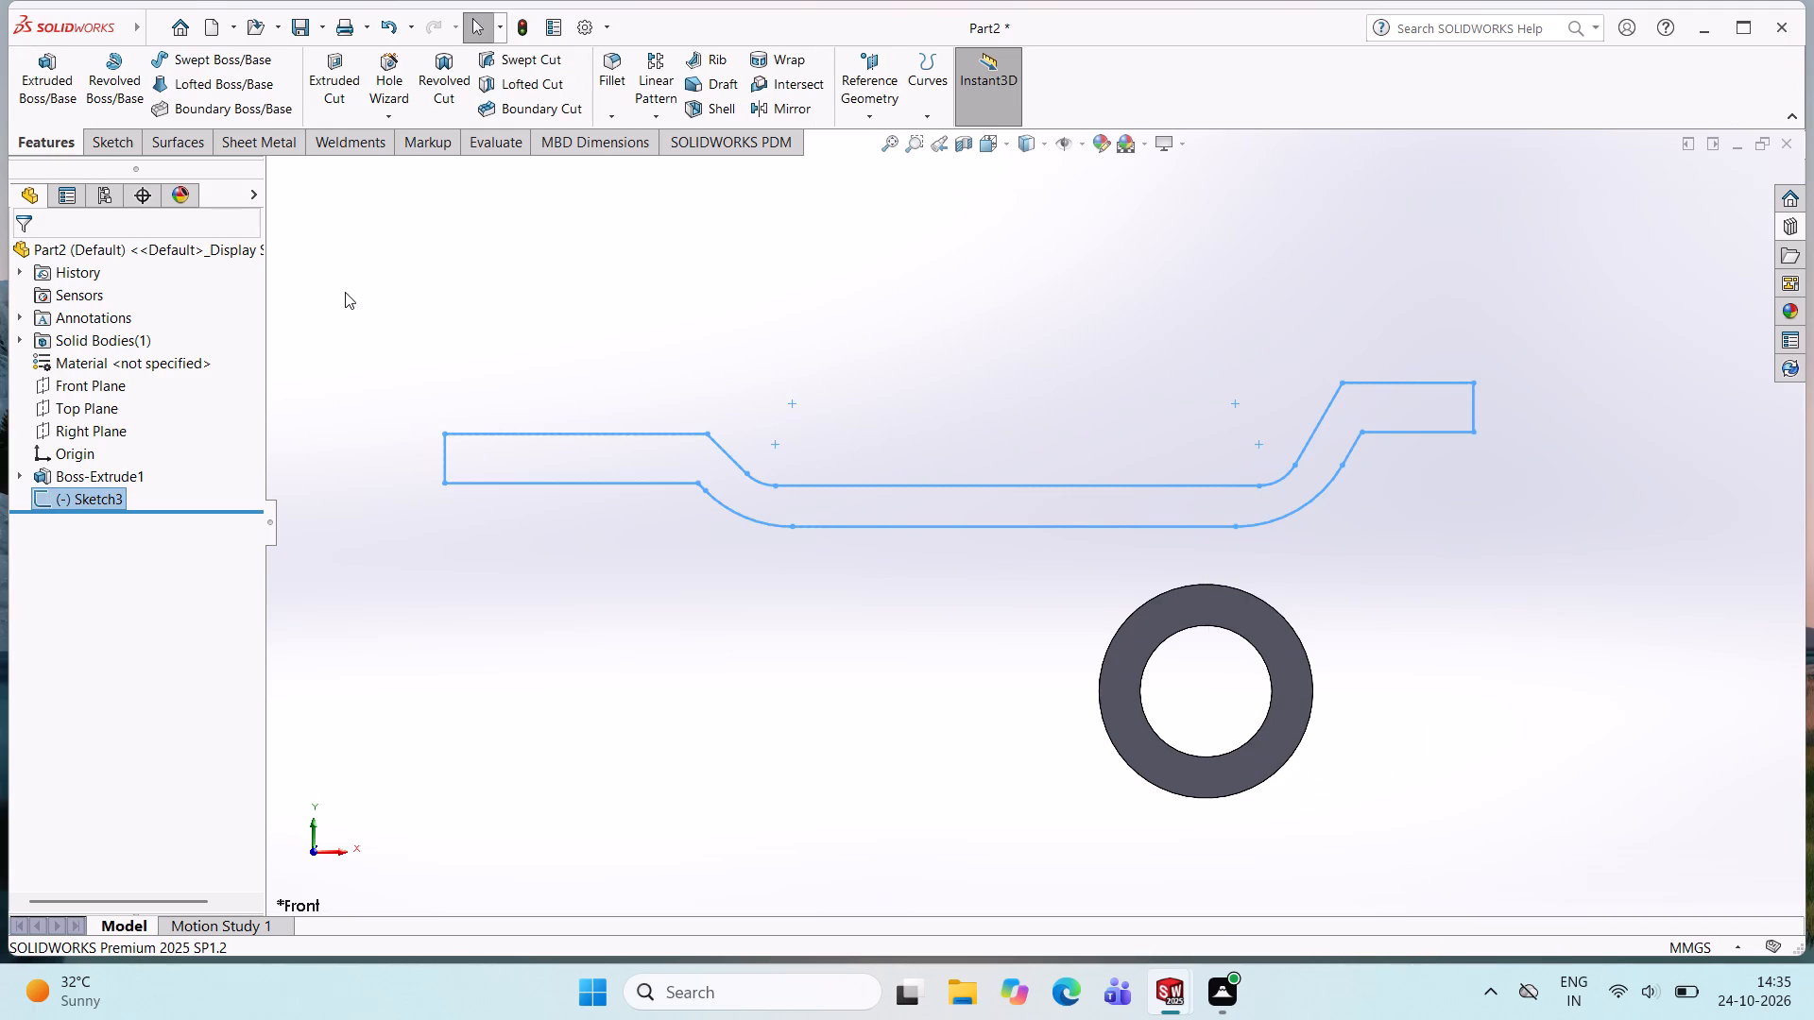
{"action": "left_click", "coordinate": [36, 89]}
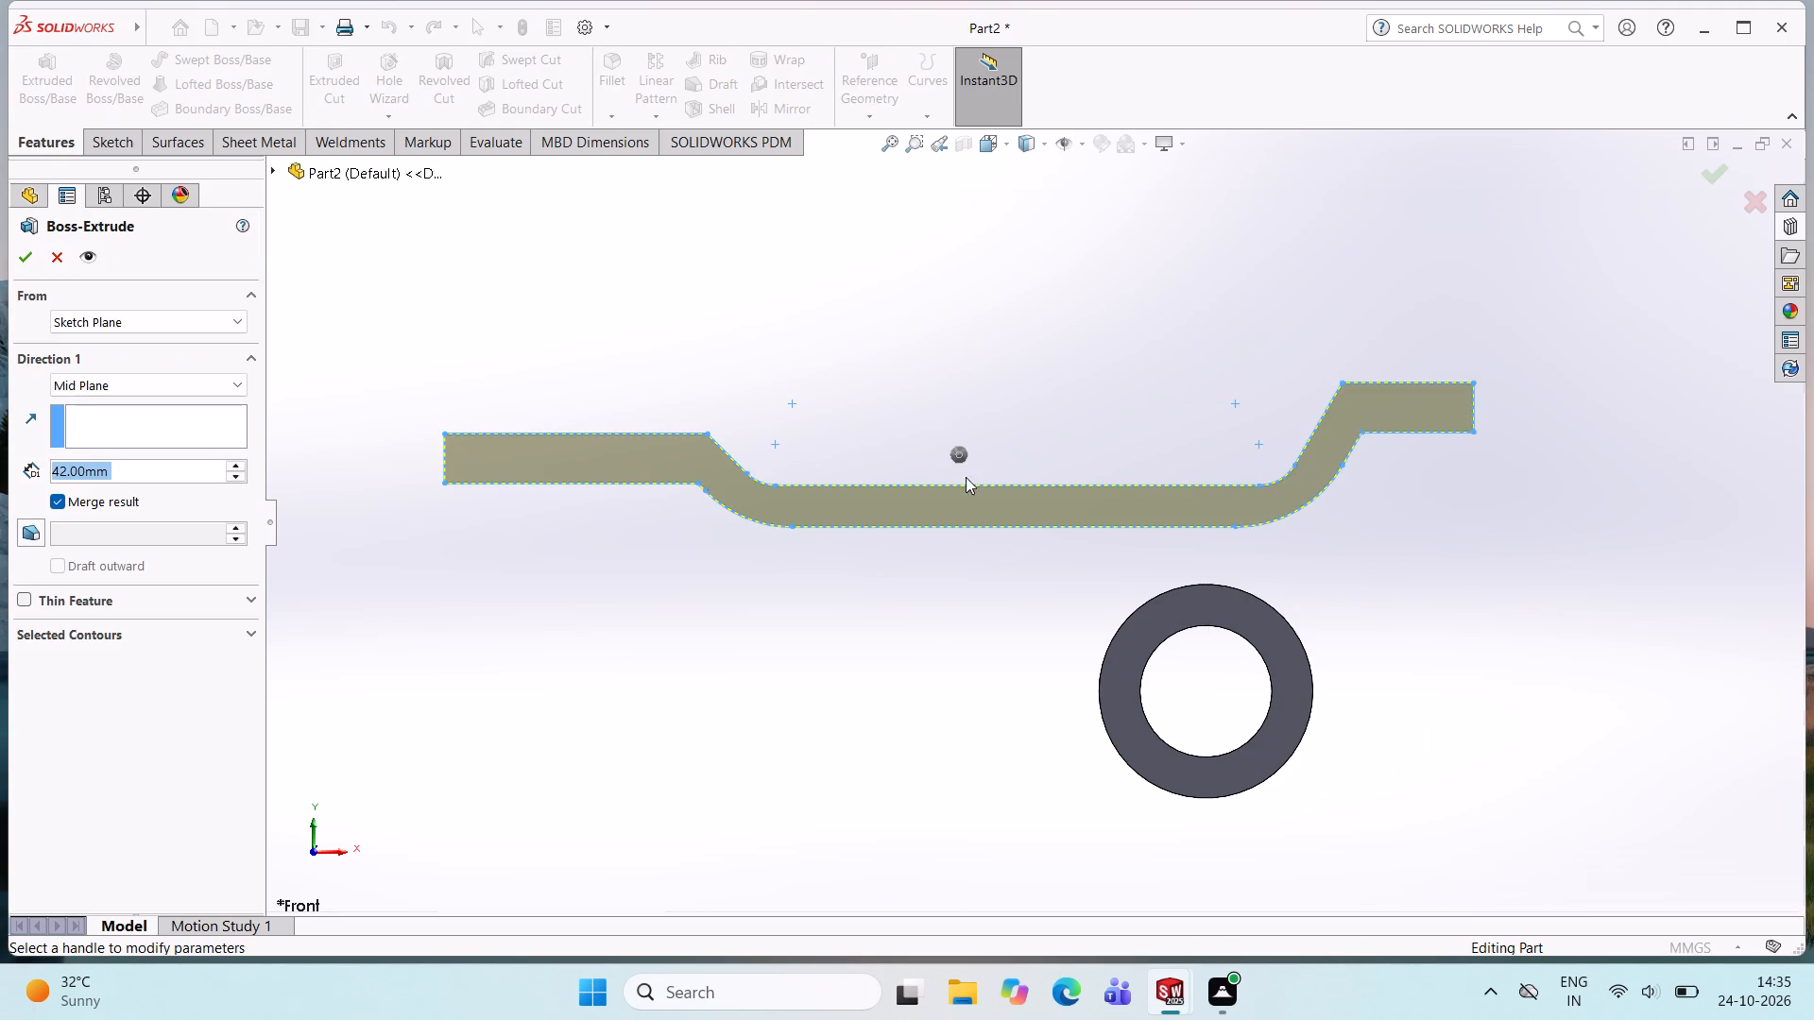
{"action": "middle_click", "coordinate": [962, 481]}
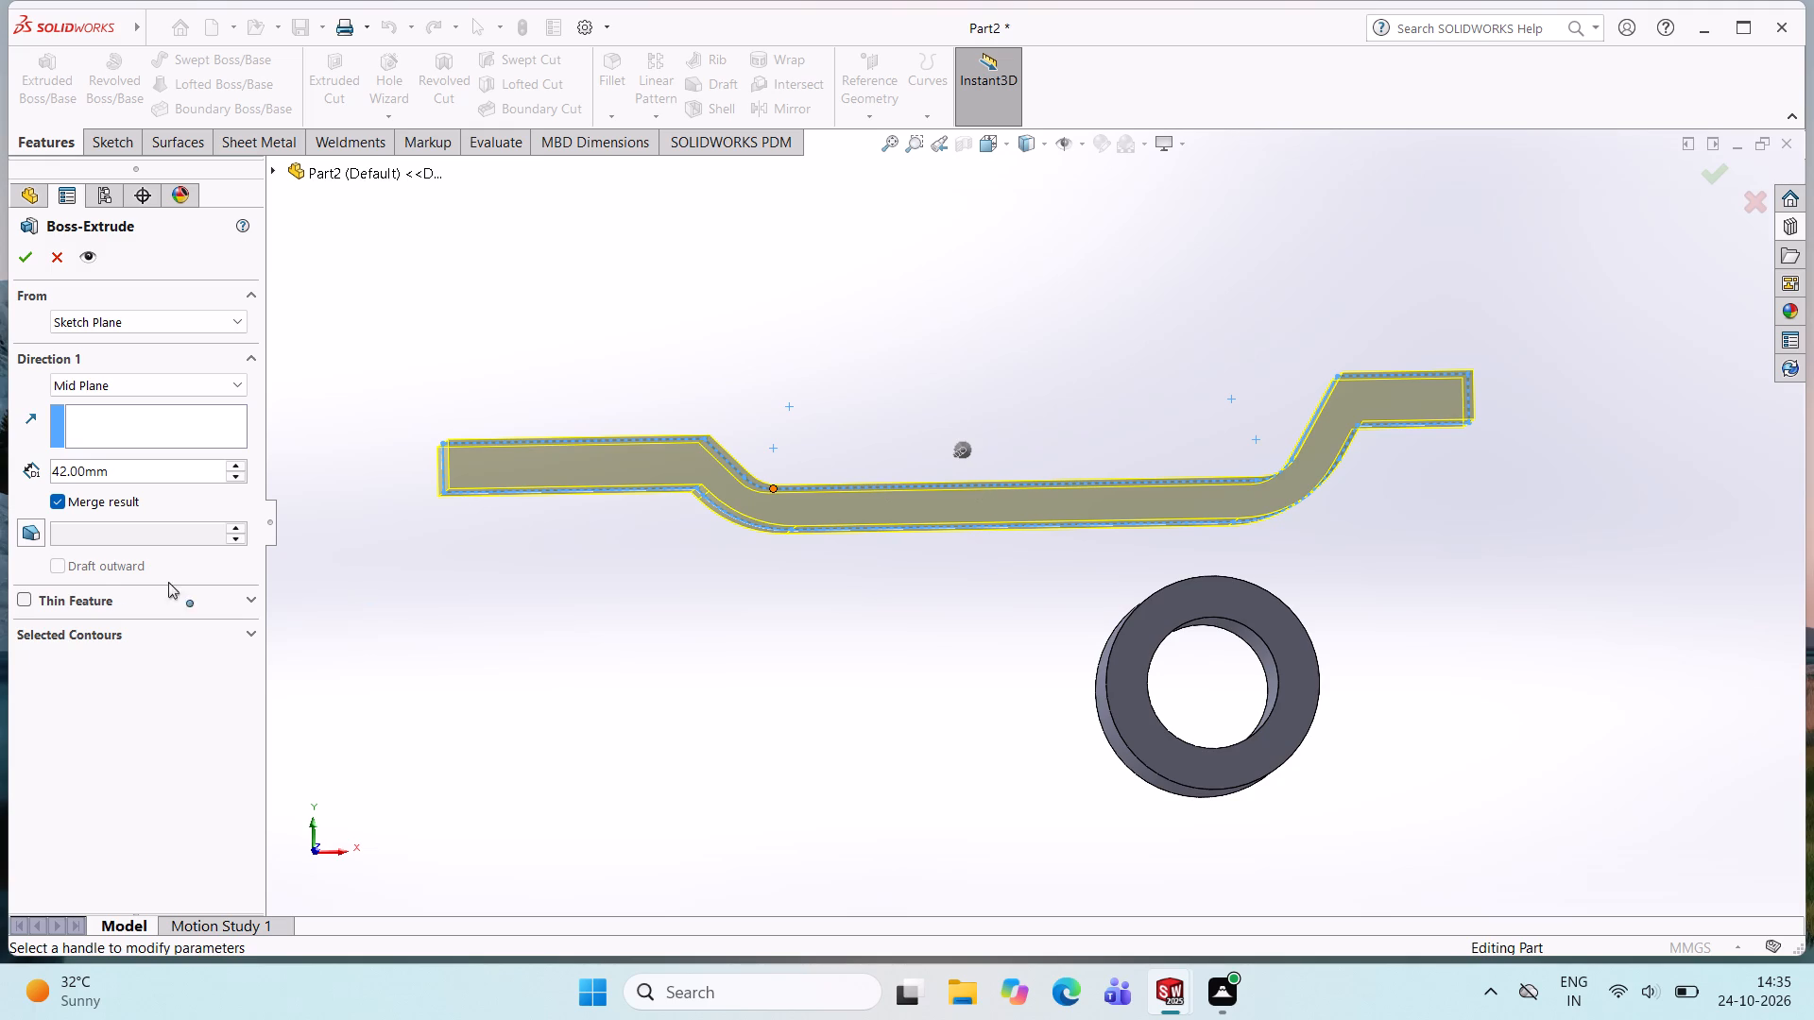
{"action": "left_click", "coordinate": [125, 479]}
{"action": "left_click_drag", "start_coordinate": [125, 480], "coordinate": [28, 490]}
{"action": "type", "text": "55"}
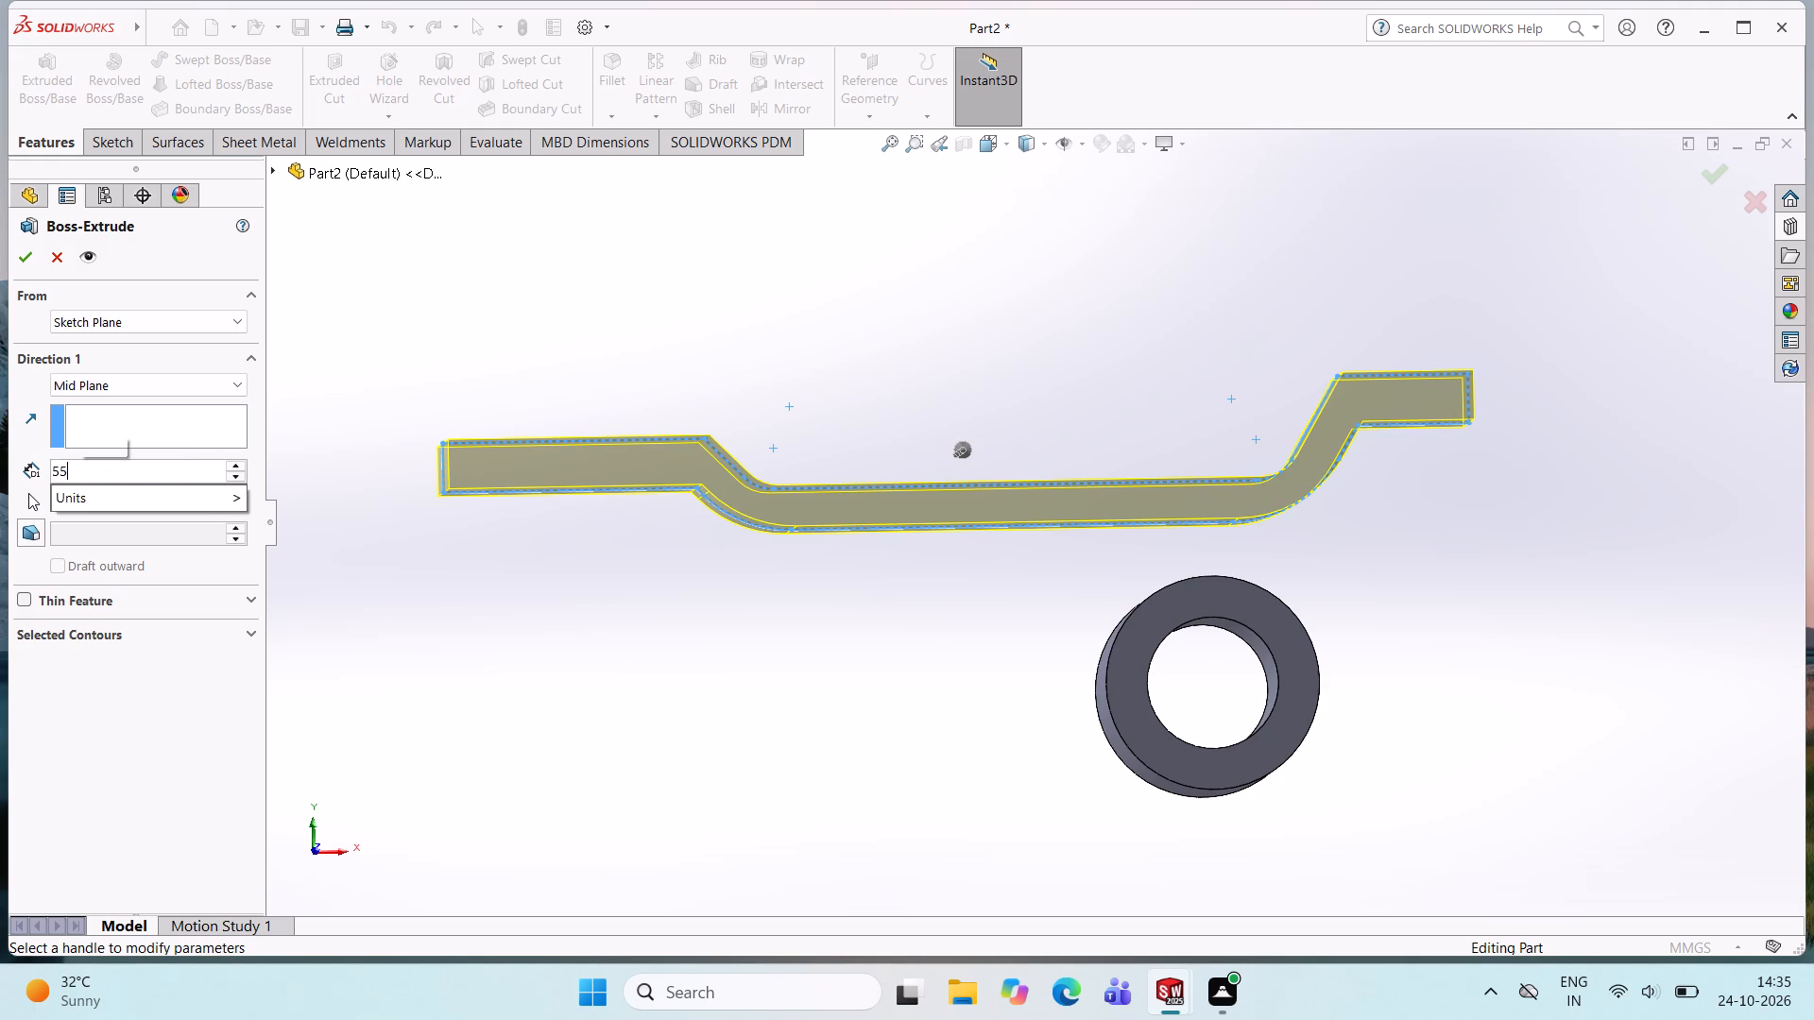
{"action": "key", "text": "Return"}
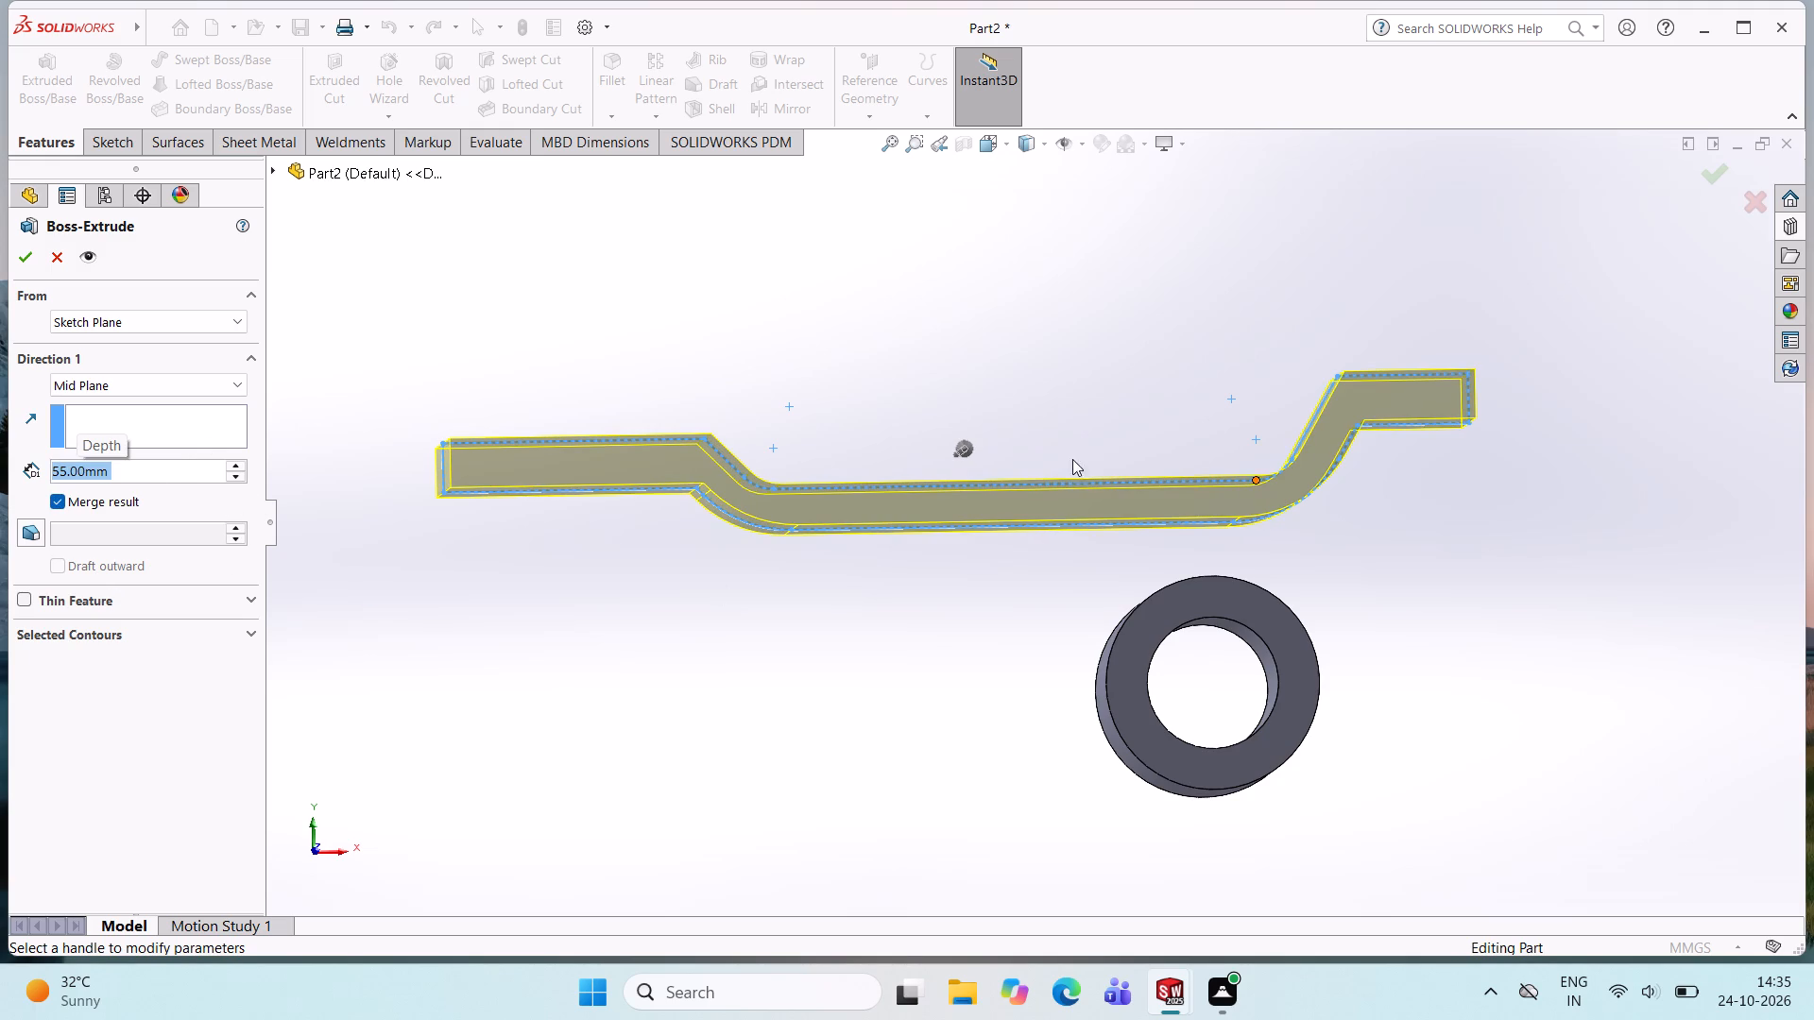
{"action": "left_click", "coordinate": [1724, 169]}
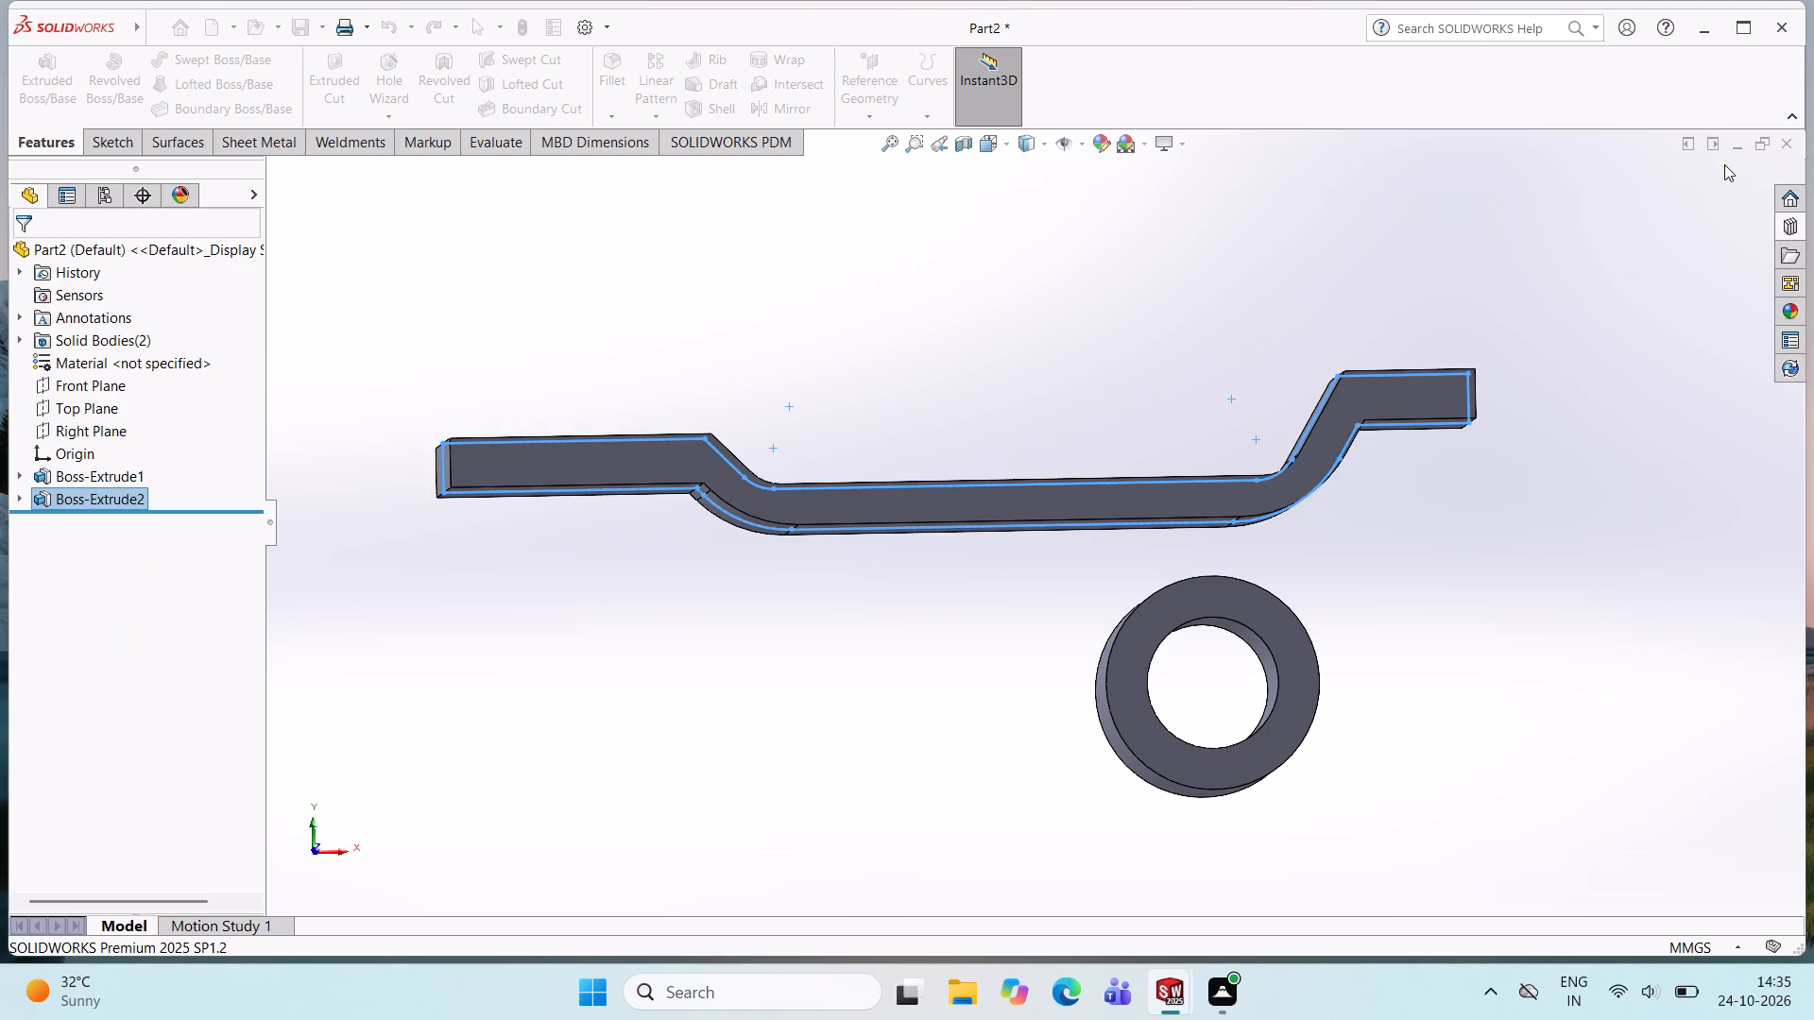
Fillet the two vertical corner edges on the end face of the stepped plate's short raised arm with an 11 mm radius.
{"action": "middle_click_drag", "start_coordinate": [1596, 348], "coordinate": [1526, 391]}
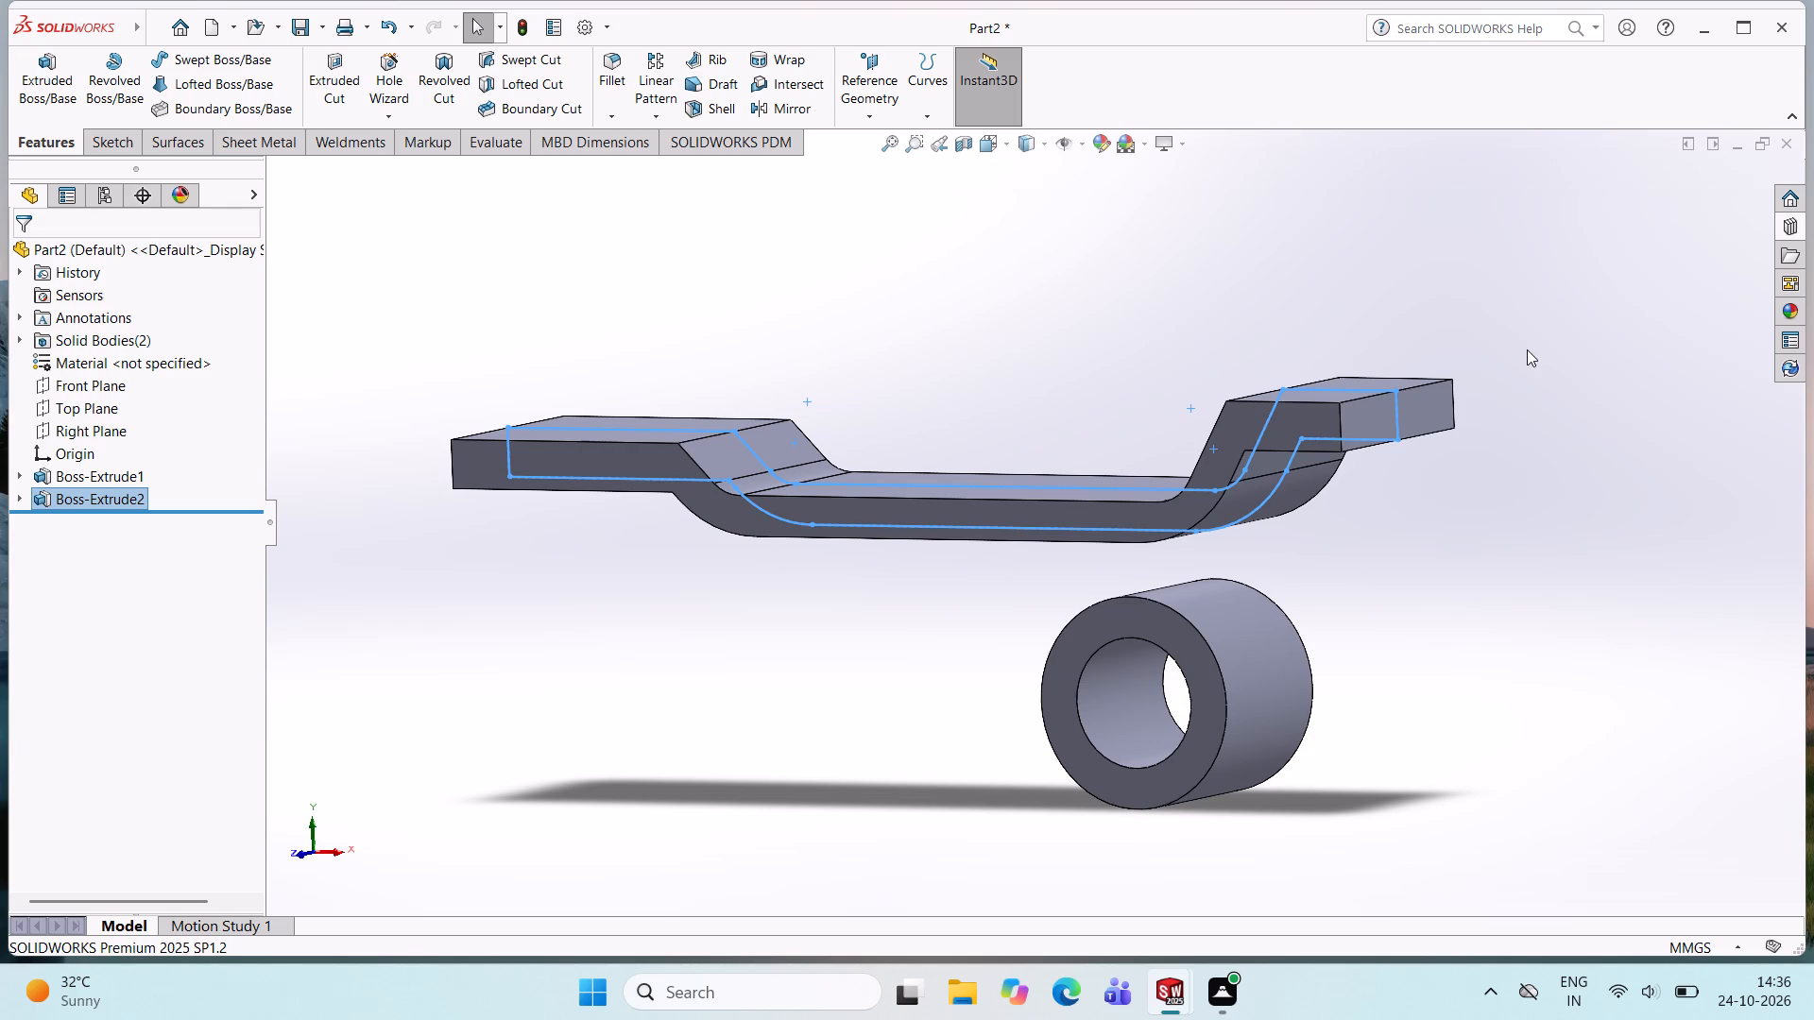
{"action": "left_click", "coordinate": [1539, 441]}
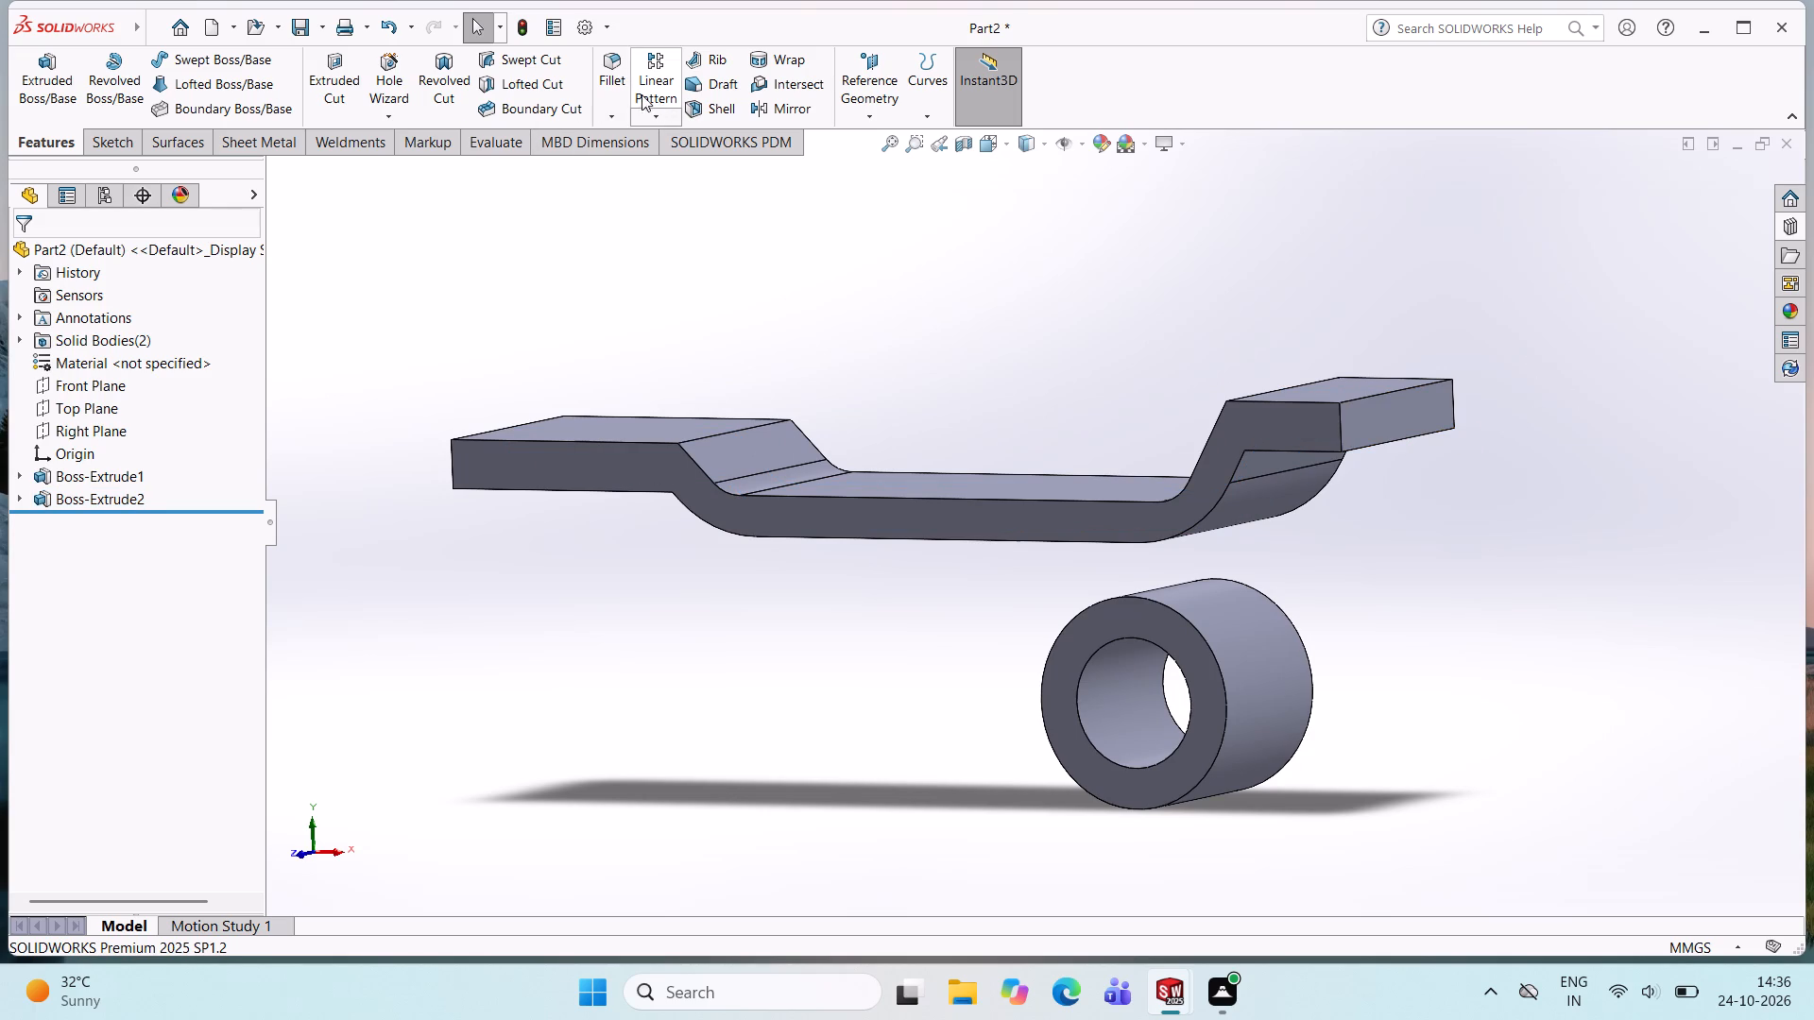
{"action": "left_click", "coordinate": [610, 87]}
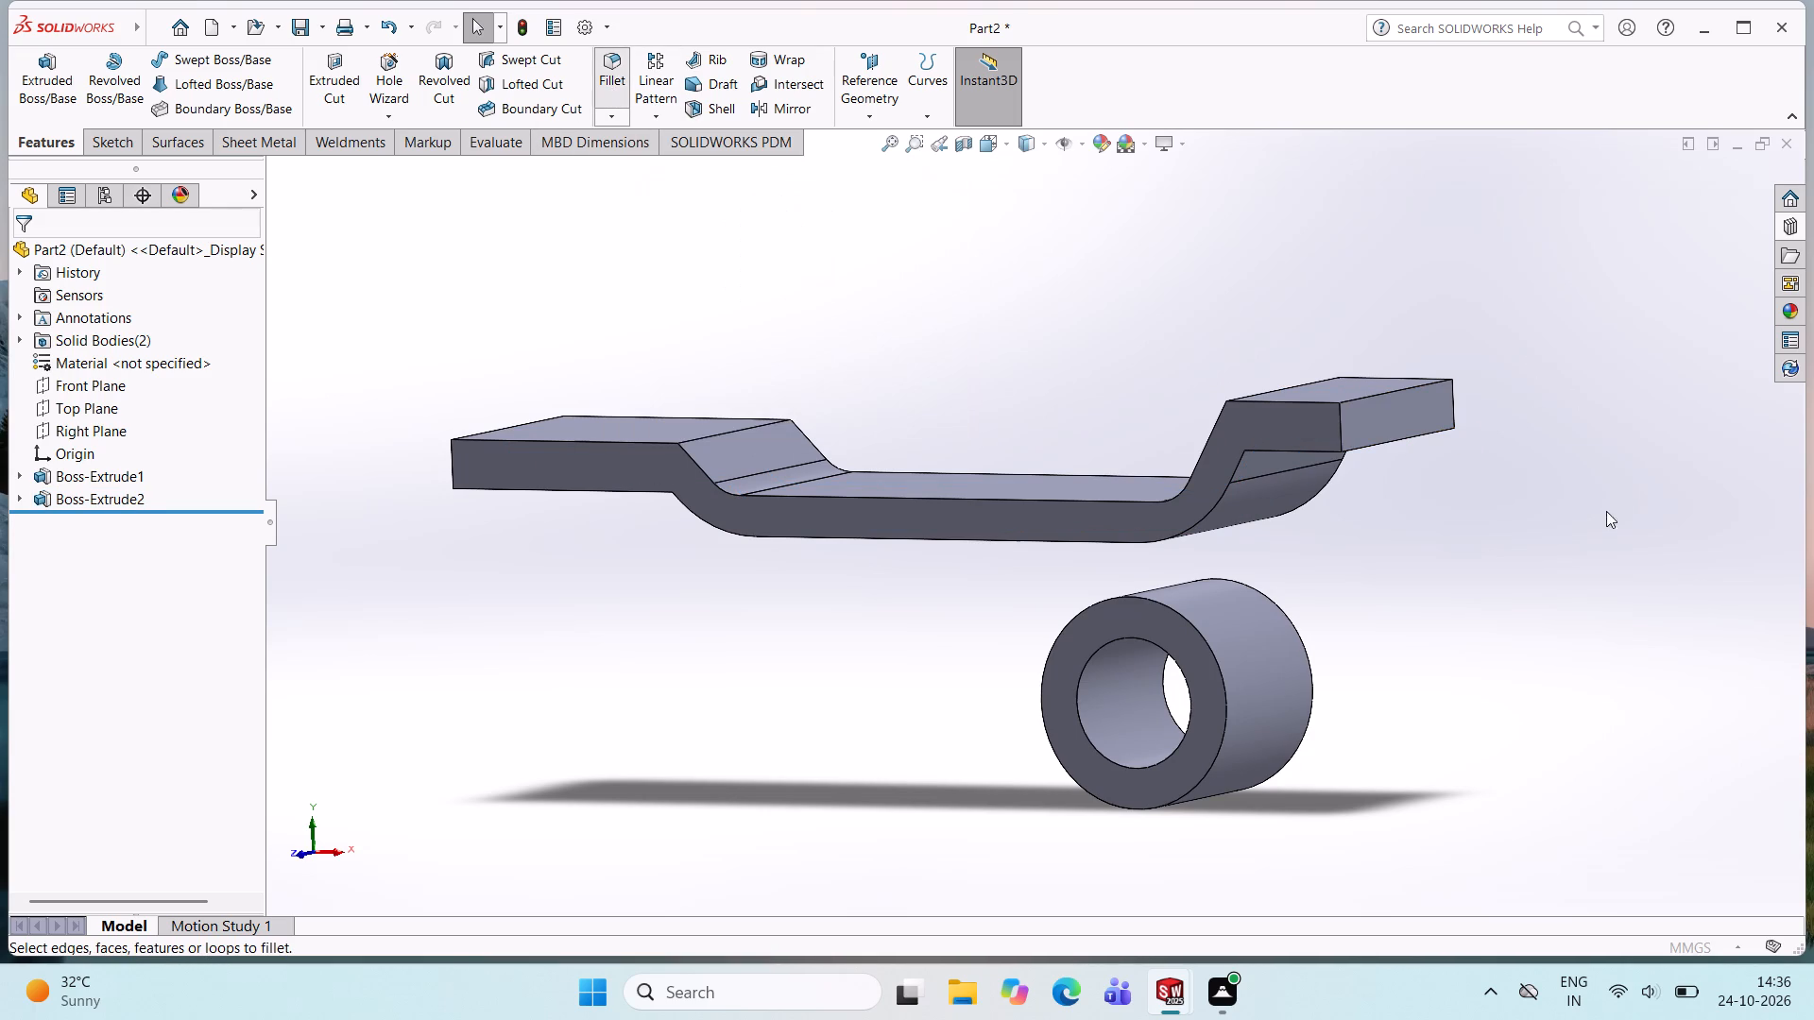
{"action": "left_click", "coordinate": [1341, 426]}
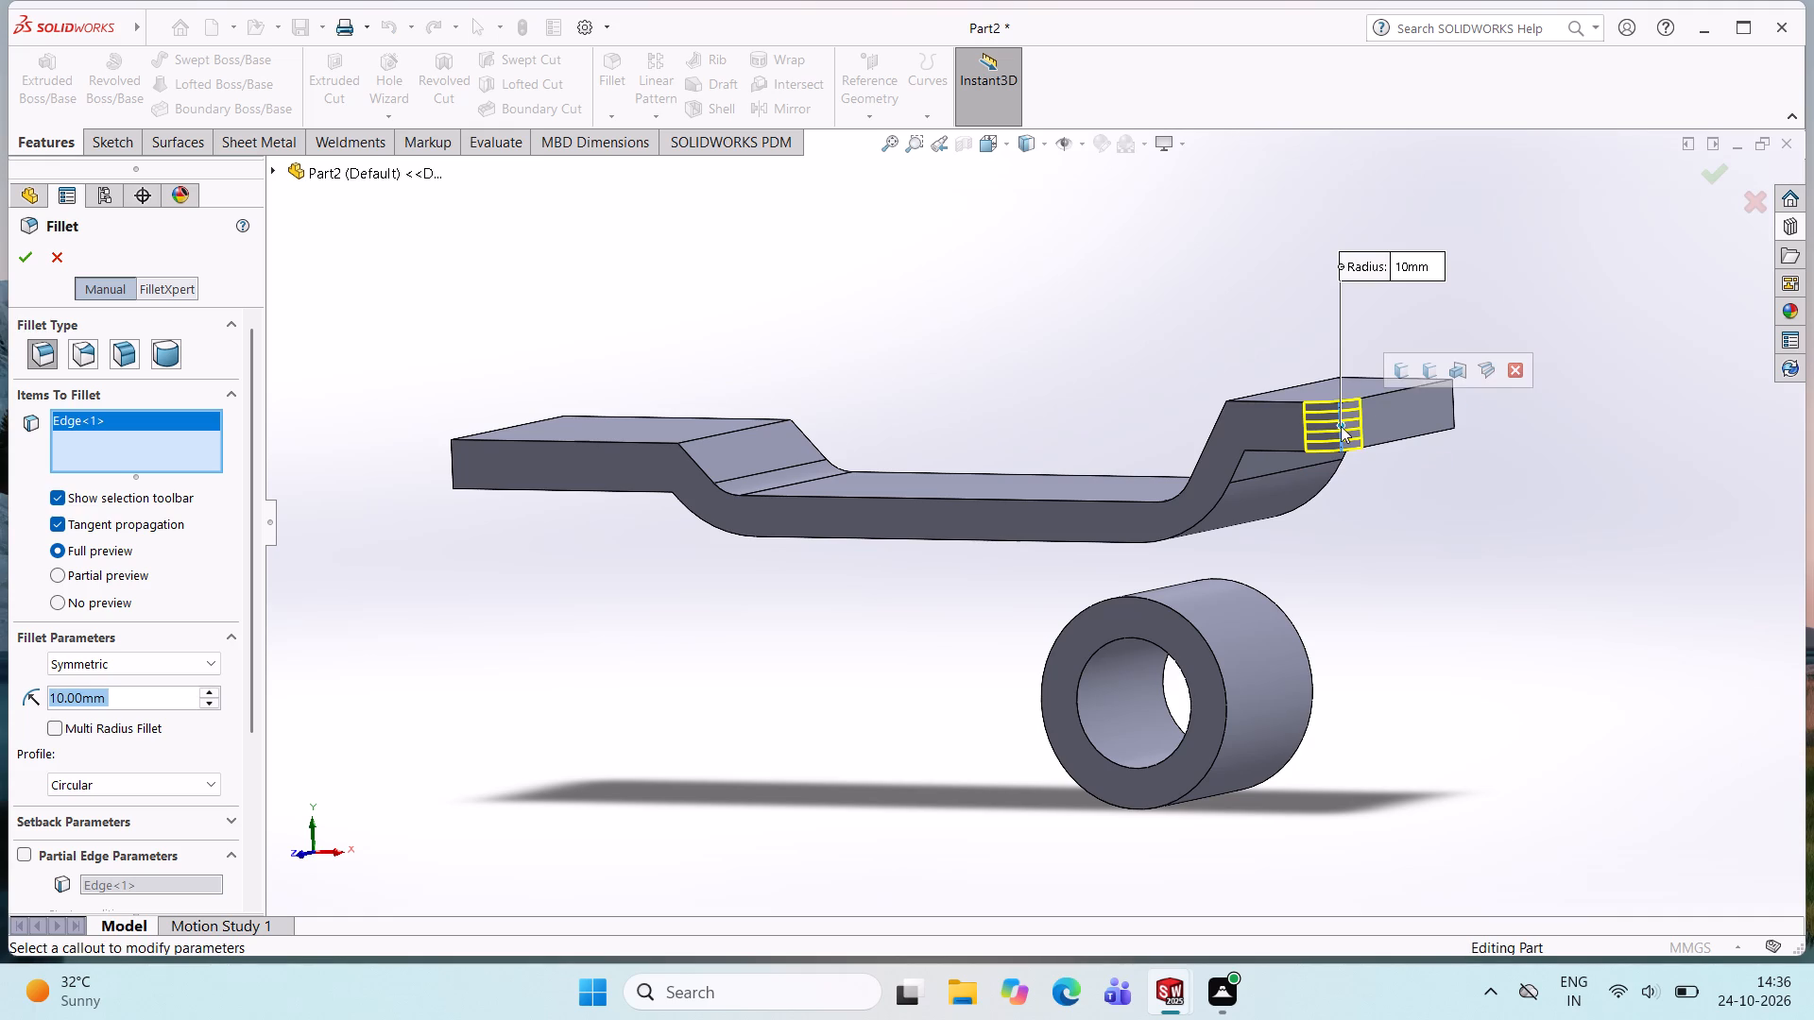
{"action": "left_click", "coordinate": [1454, 409]}
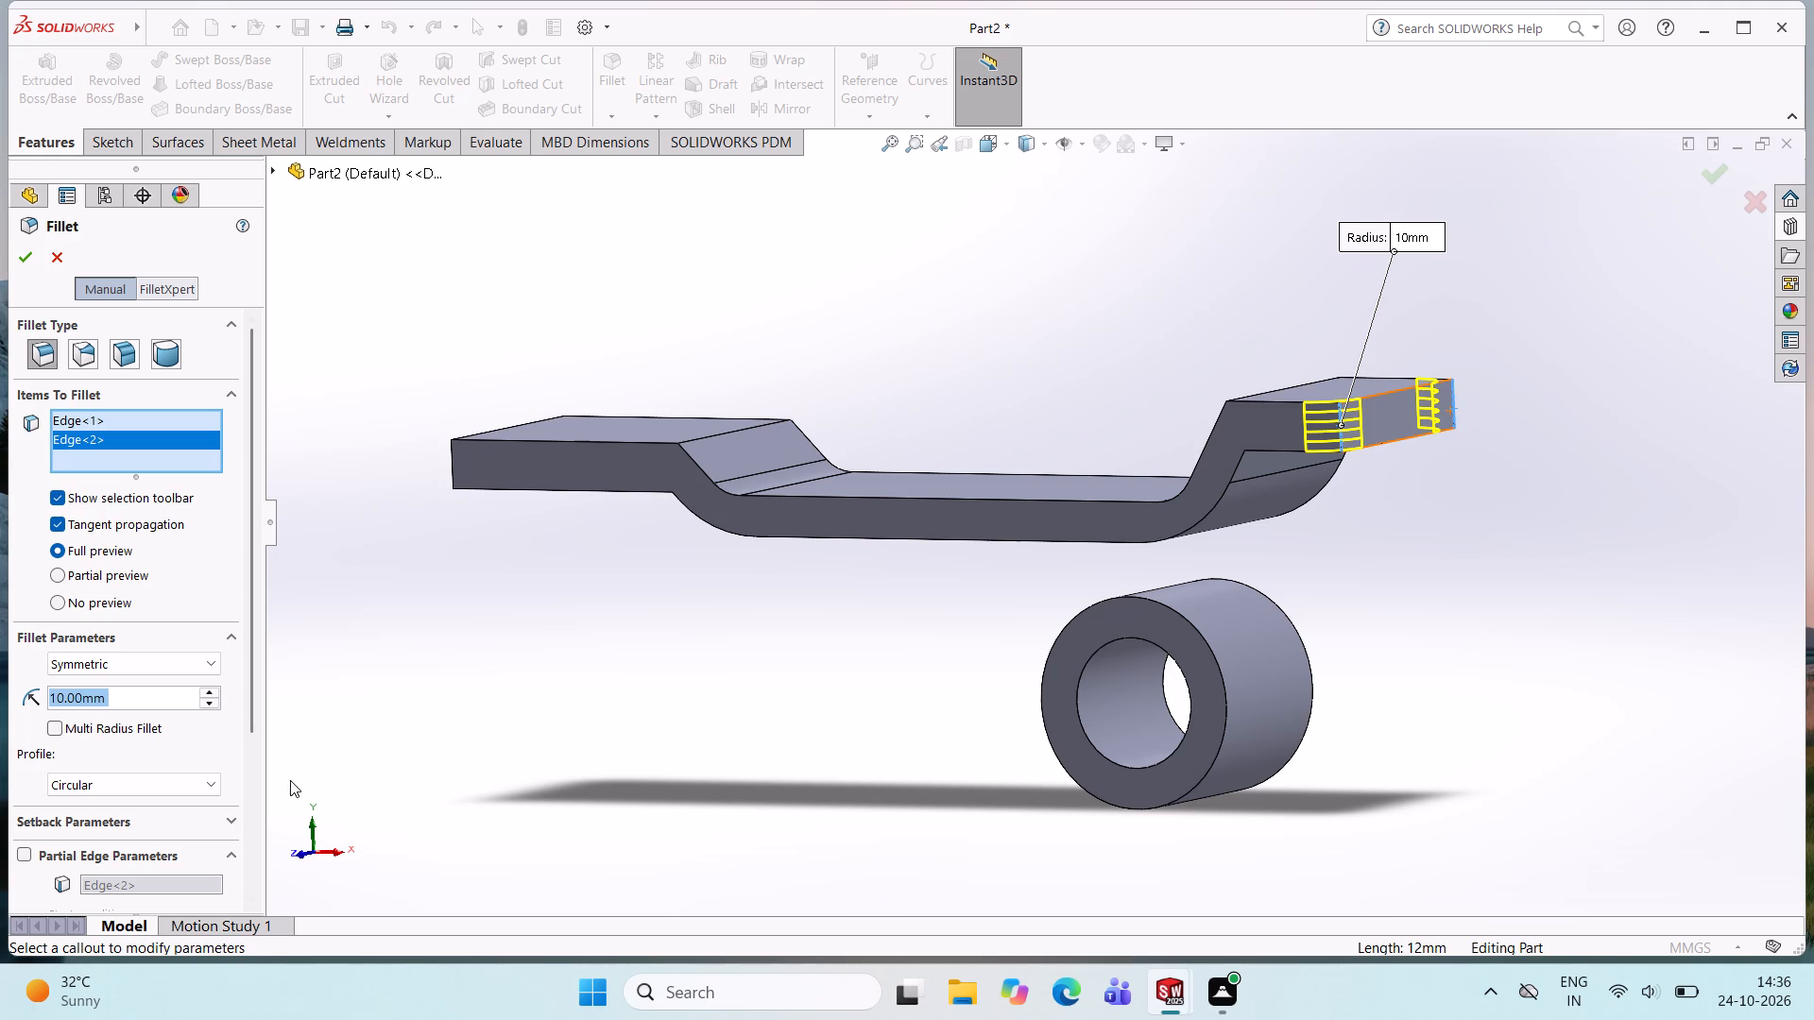
{"action": "type", "text": "11"}
{"action": "key", "text": "Return"}
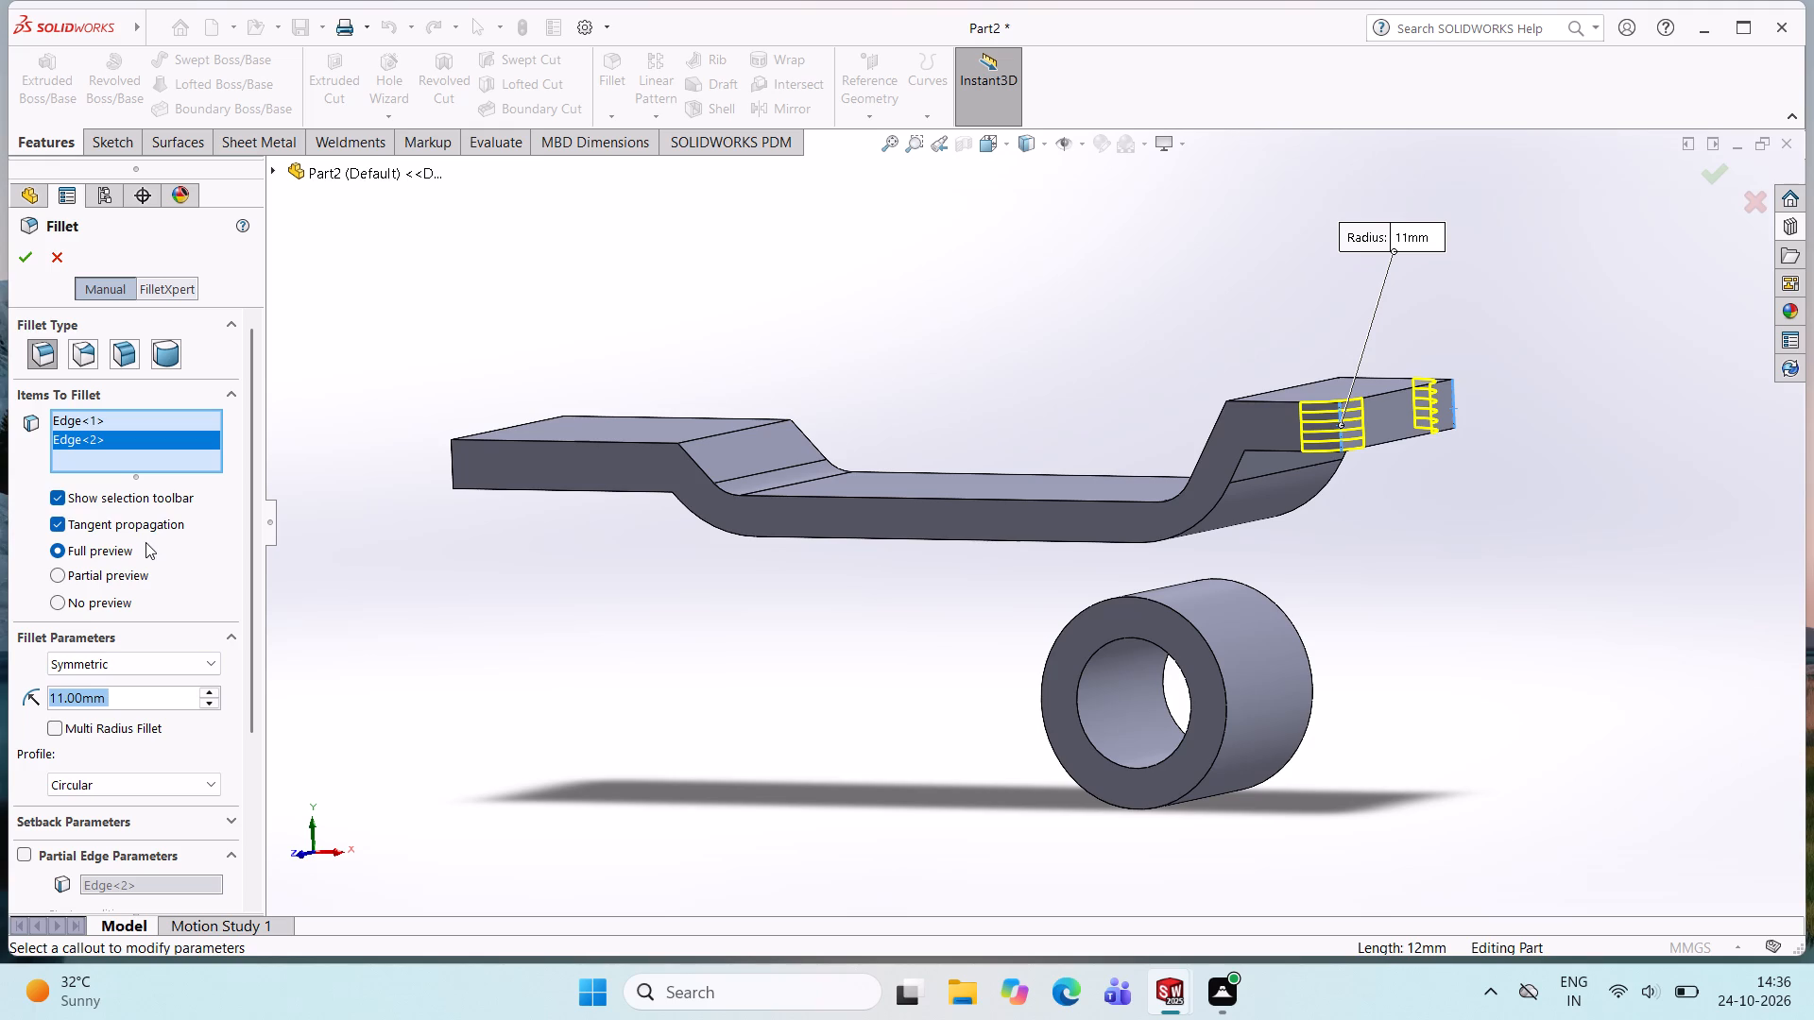
{"action": "scroll", "coordinate": [149, 542], "scroll_direction": "down", "scroll_amount": 1}
{"action": "left_click", "coordinate": [26, 263]}
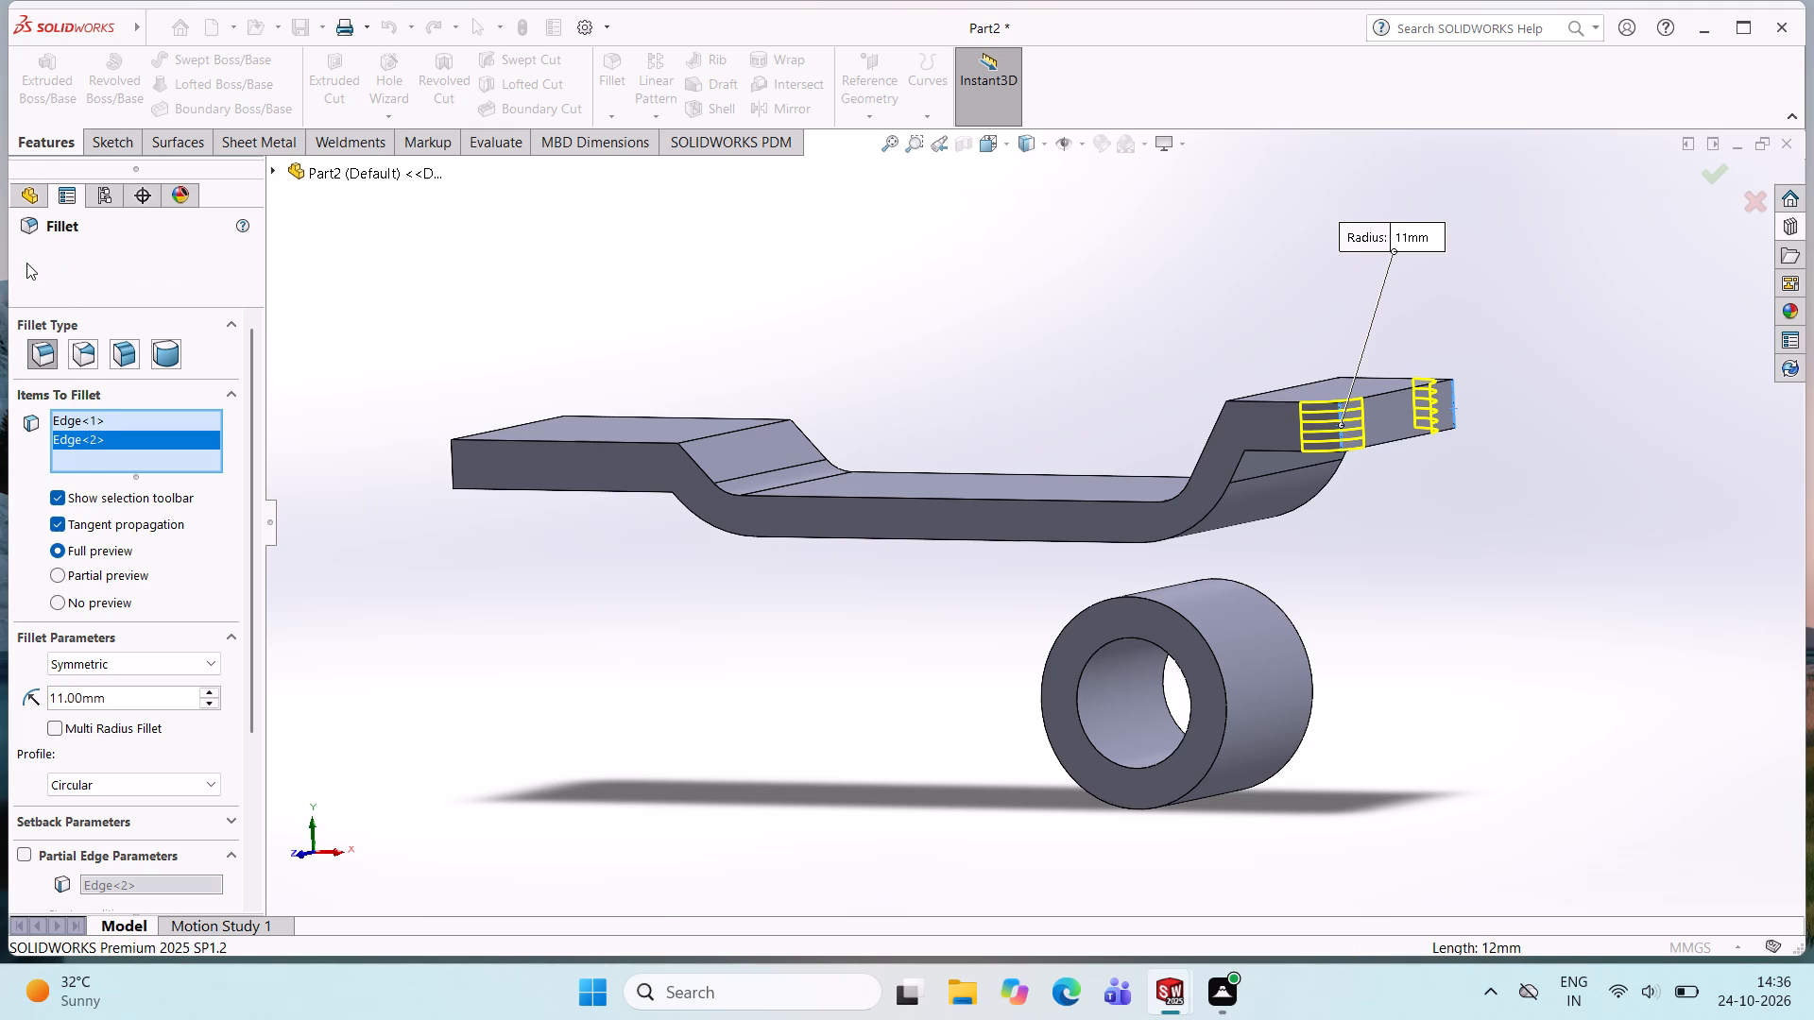
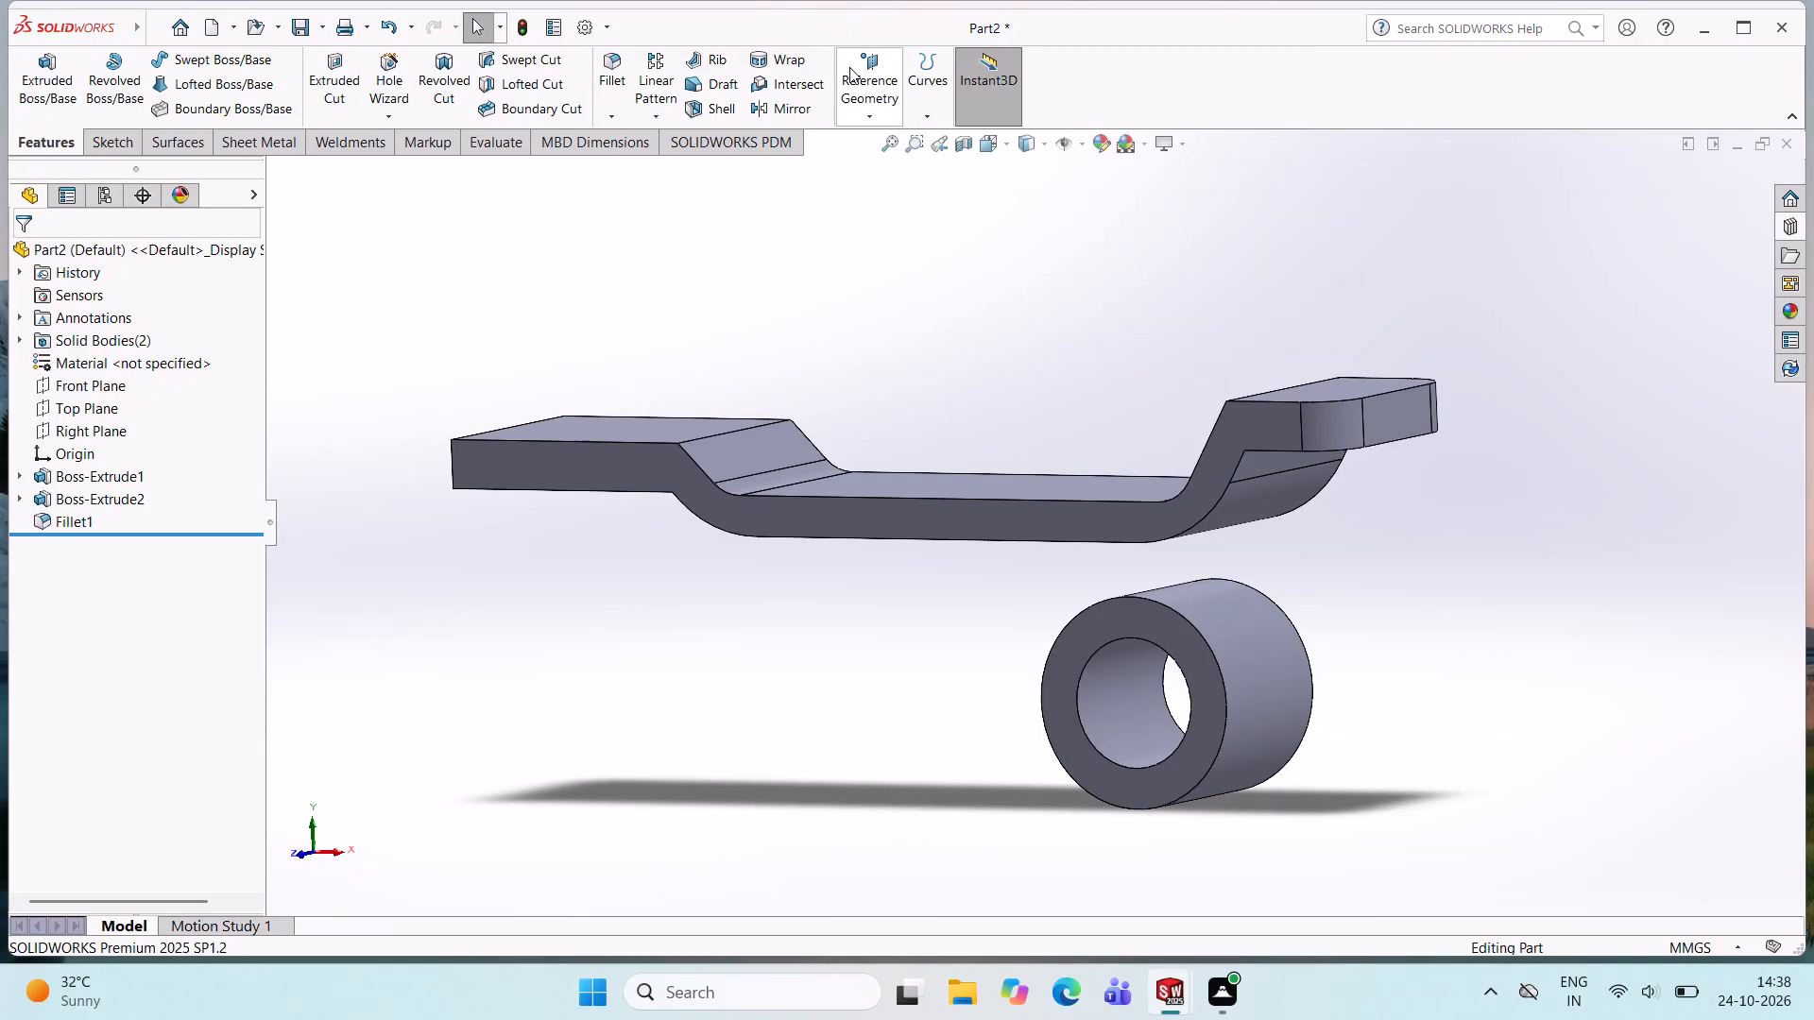
Create a reference plane offset 25 mm from the stepped plate's side profile face, with the offset flipped inward.
{"action": "left_click", "coordinate": [851, 68]}
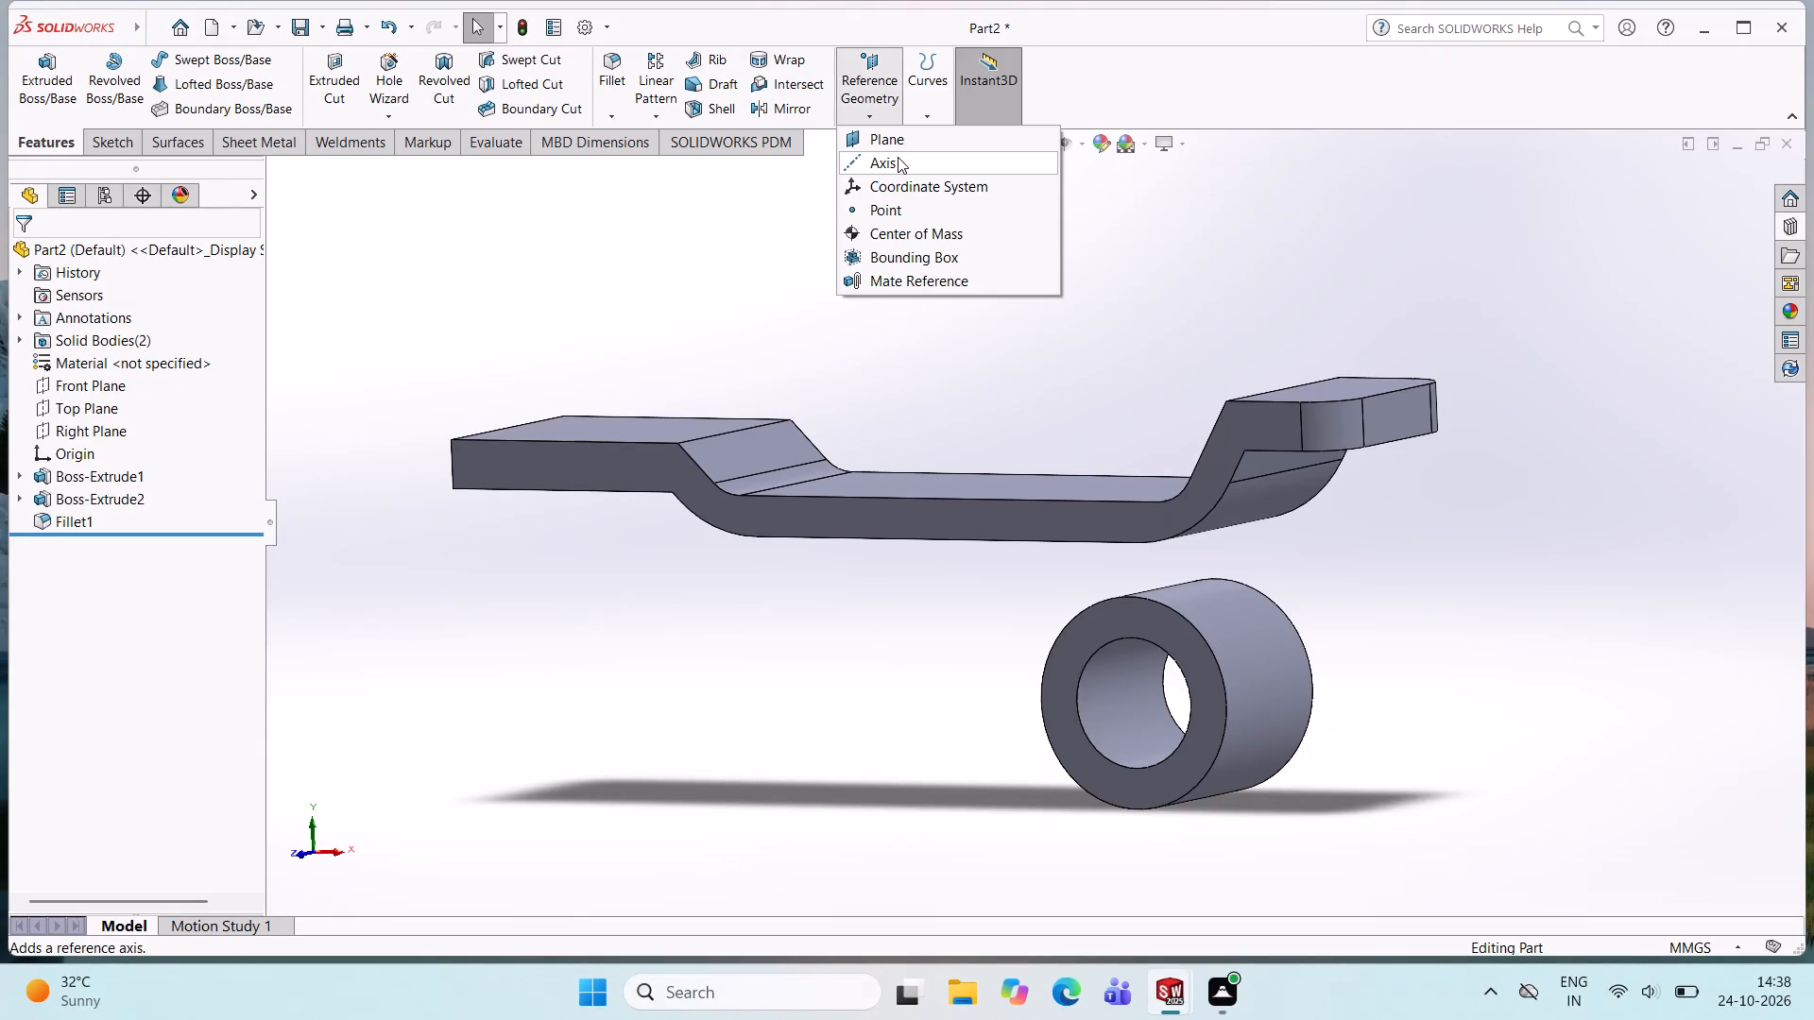
{"action": "left_click", "coordinate": [897, 141]}
{"action": "left_click", "coordinate": [871, 521]}
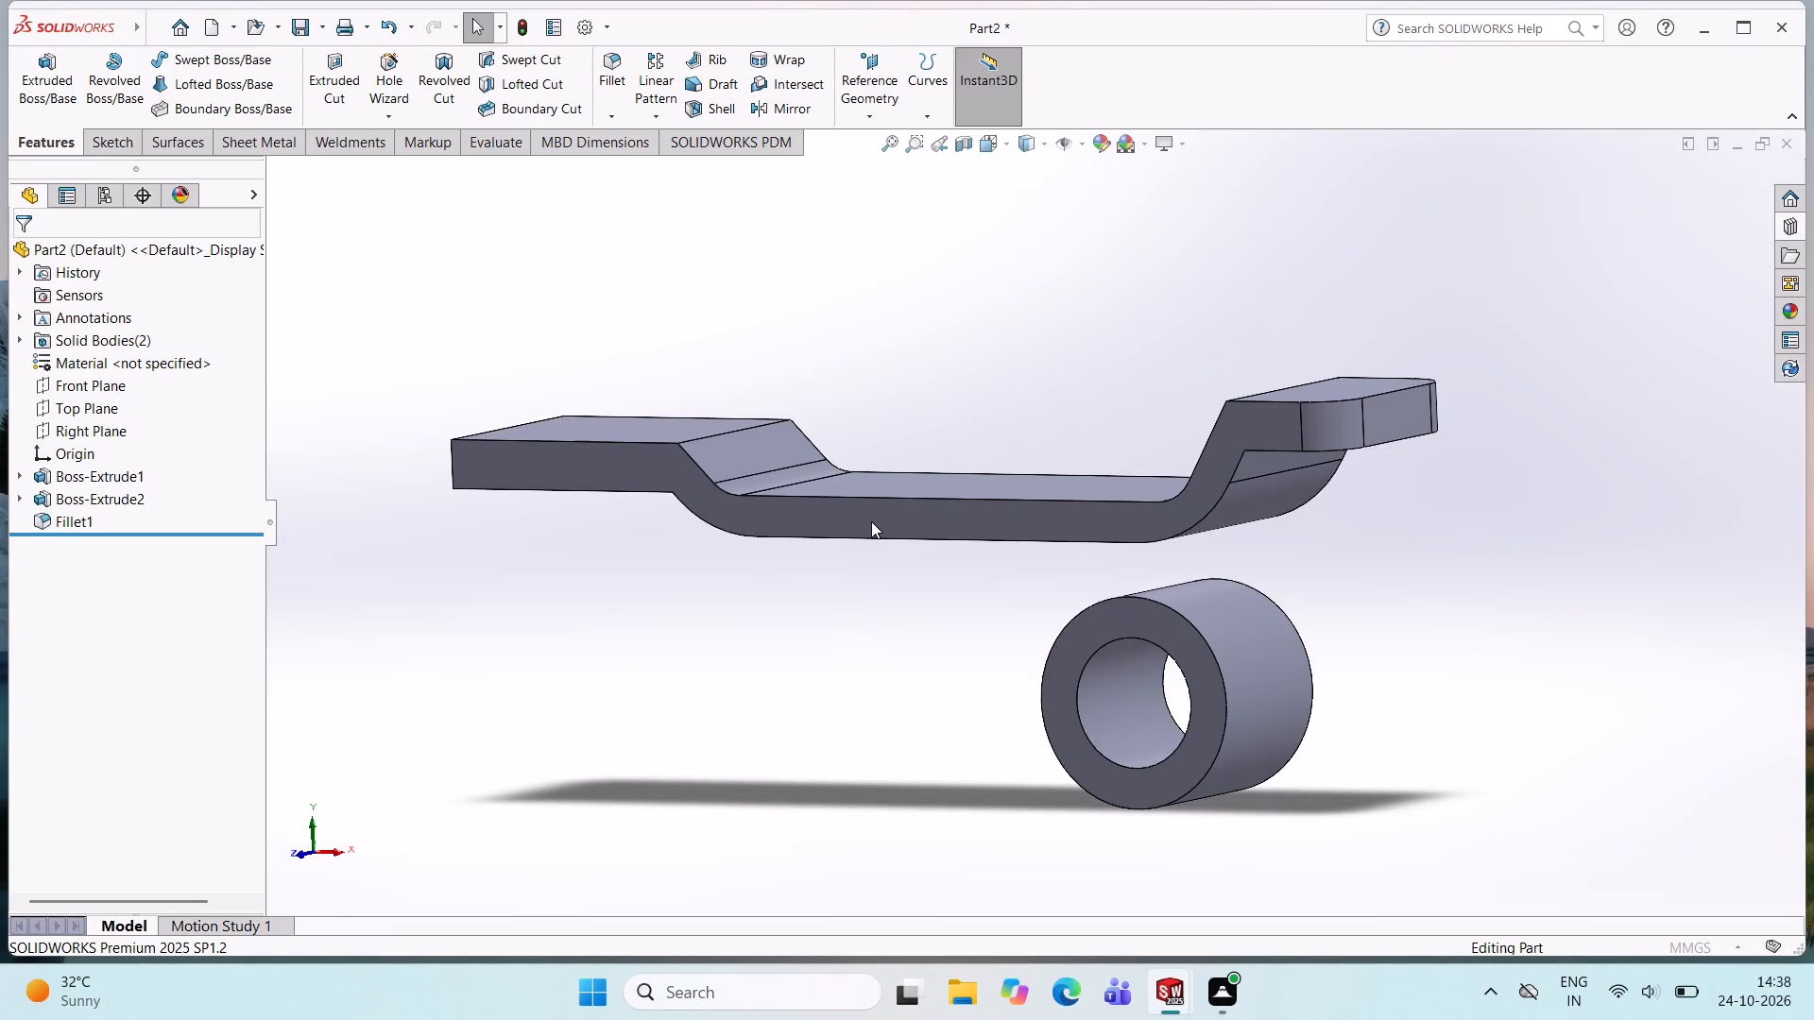
{"action": "left_click", "coordinate": [871, 521]}
{"action": "middle_click_drag", "start_coordinate": [883, 502], "coordinate": [1059, 501]}
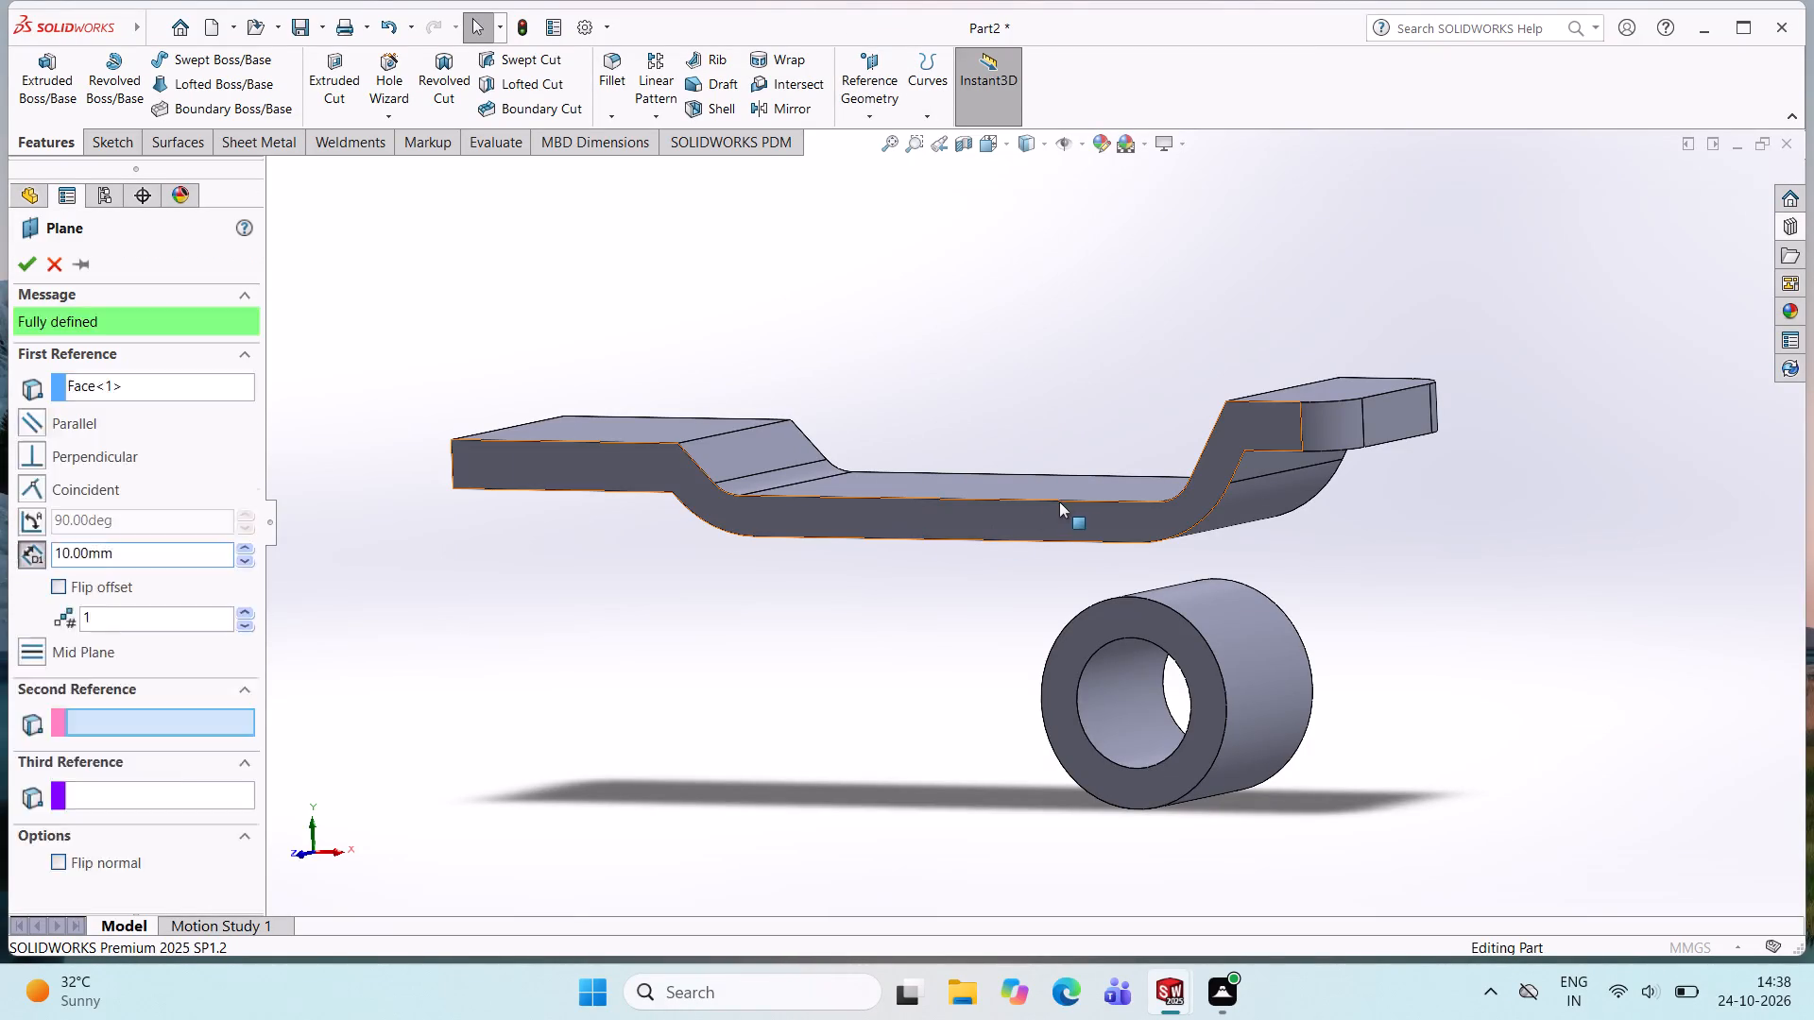
{"action": "middle_click_drag", "start_coordinate": [1059, 501], "coordinate": [1063, 500]}
{"action": "left_click", "coordinate": [1039, 515]}
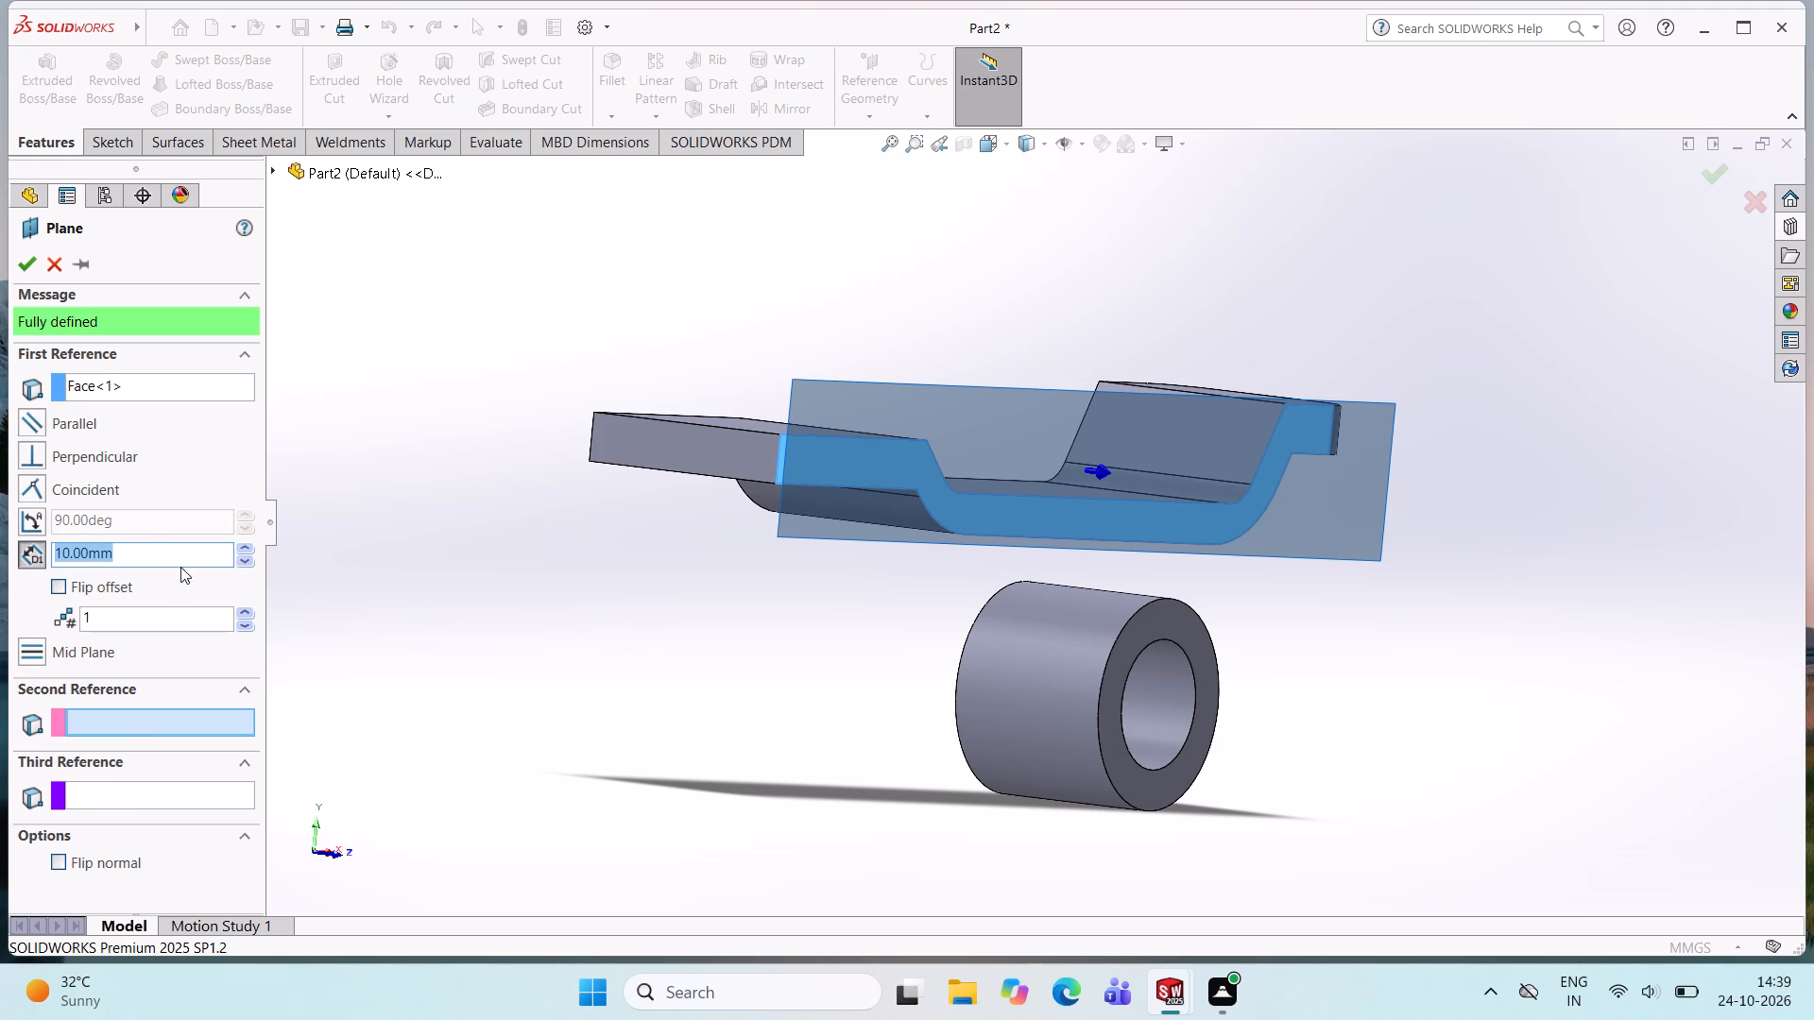
{"action": "type", "text": "25"}
{"action": "key", "text": "Return"}
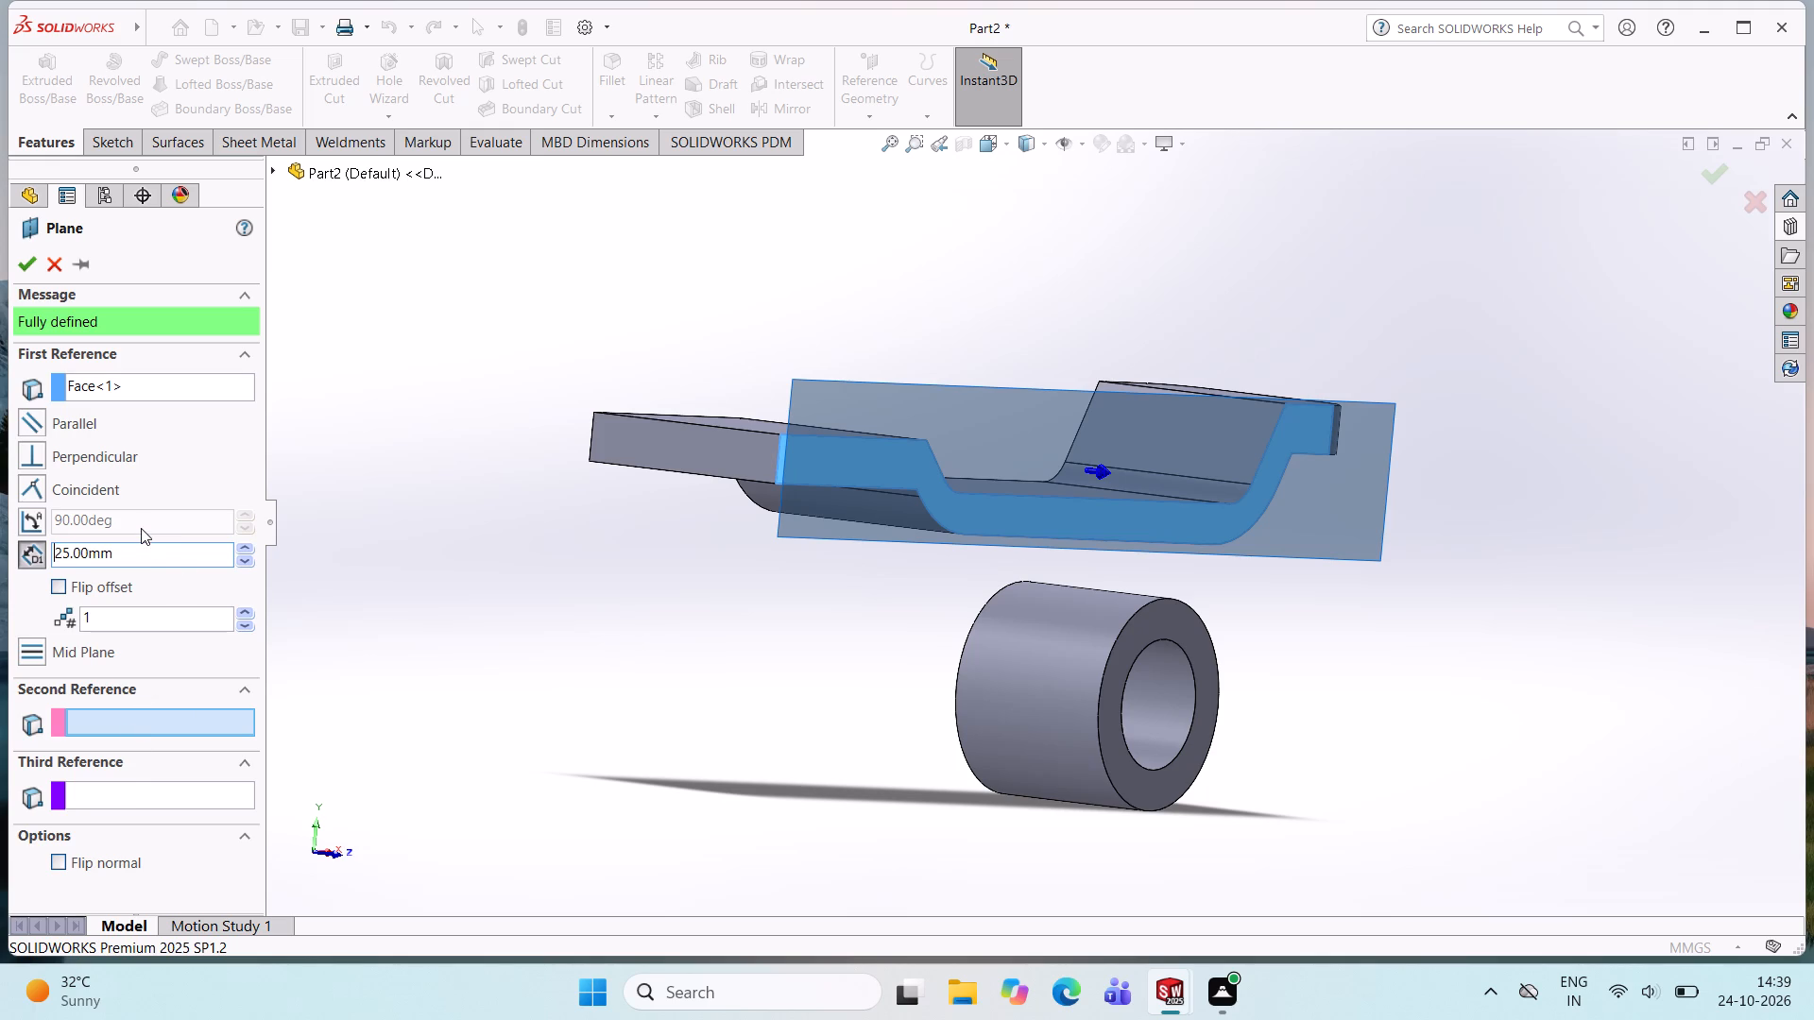
{"action": "left_click", "coordinate": [59, 591]}
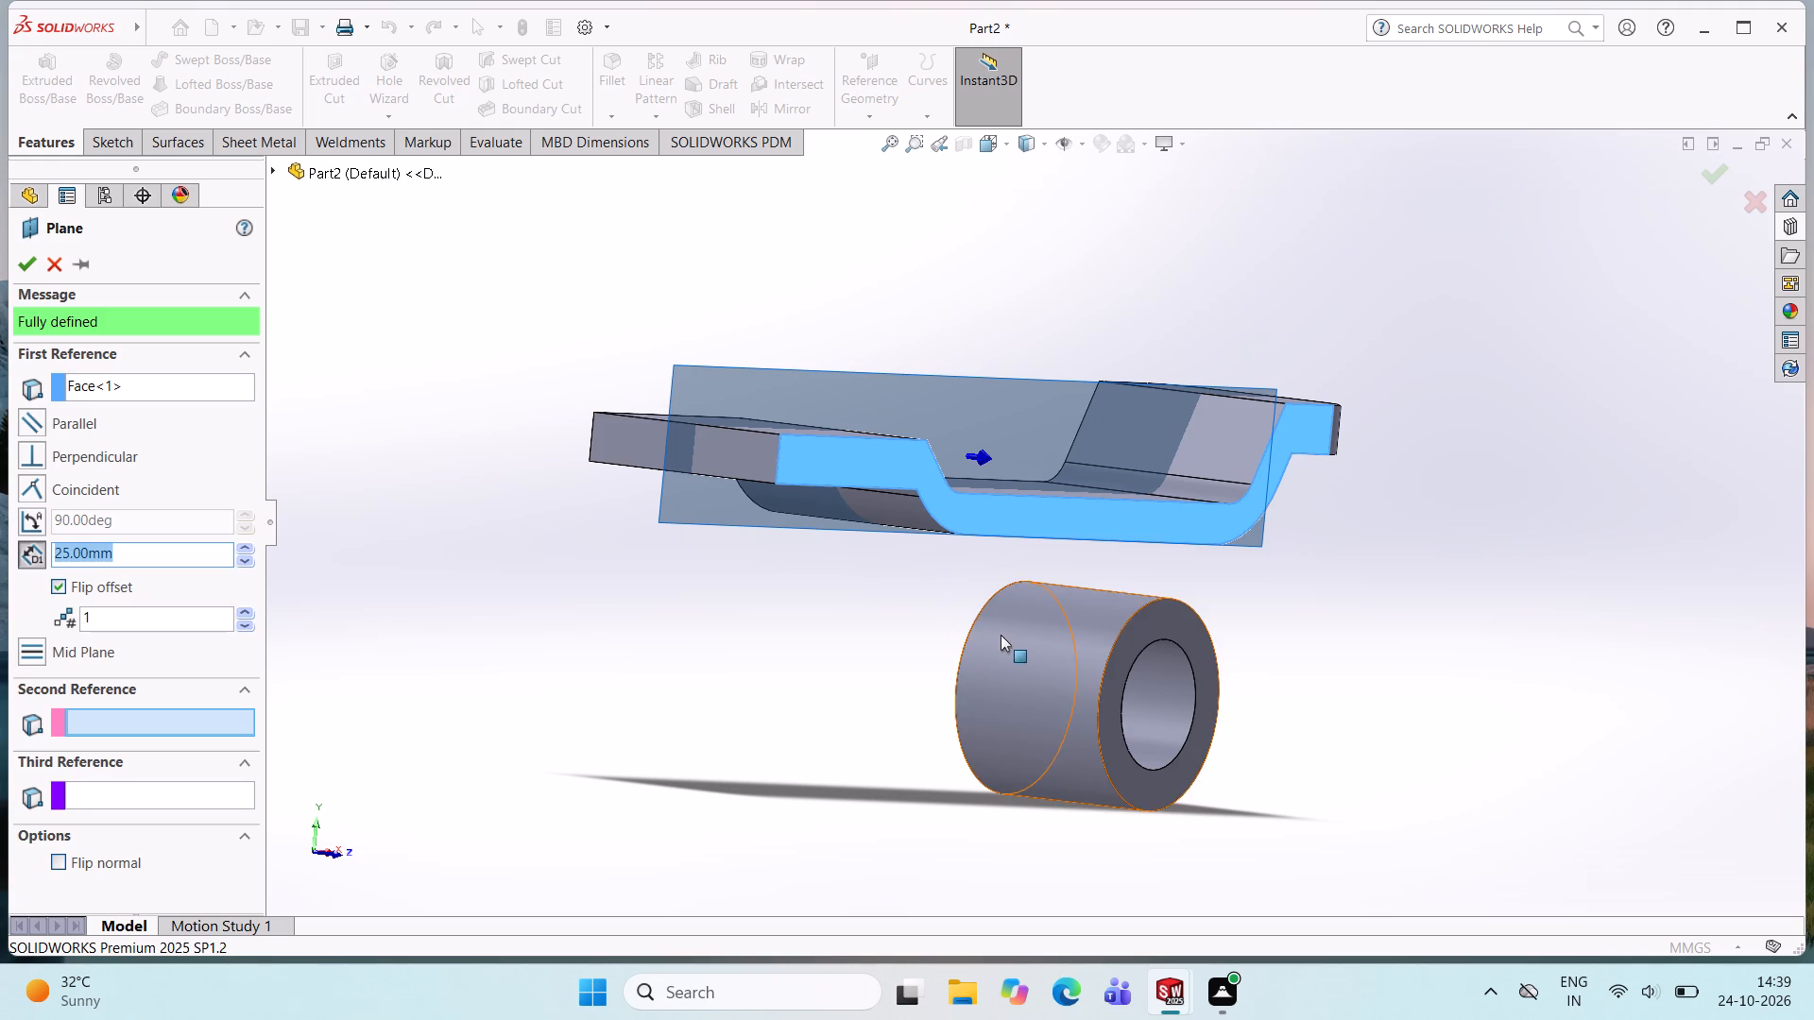
{"action": "middle_click_drag", "start_coordinate": [942, 607], "coordinate": [936, 637]}
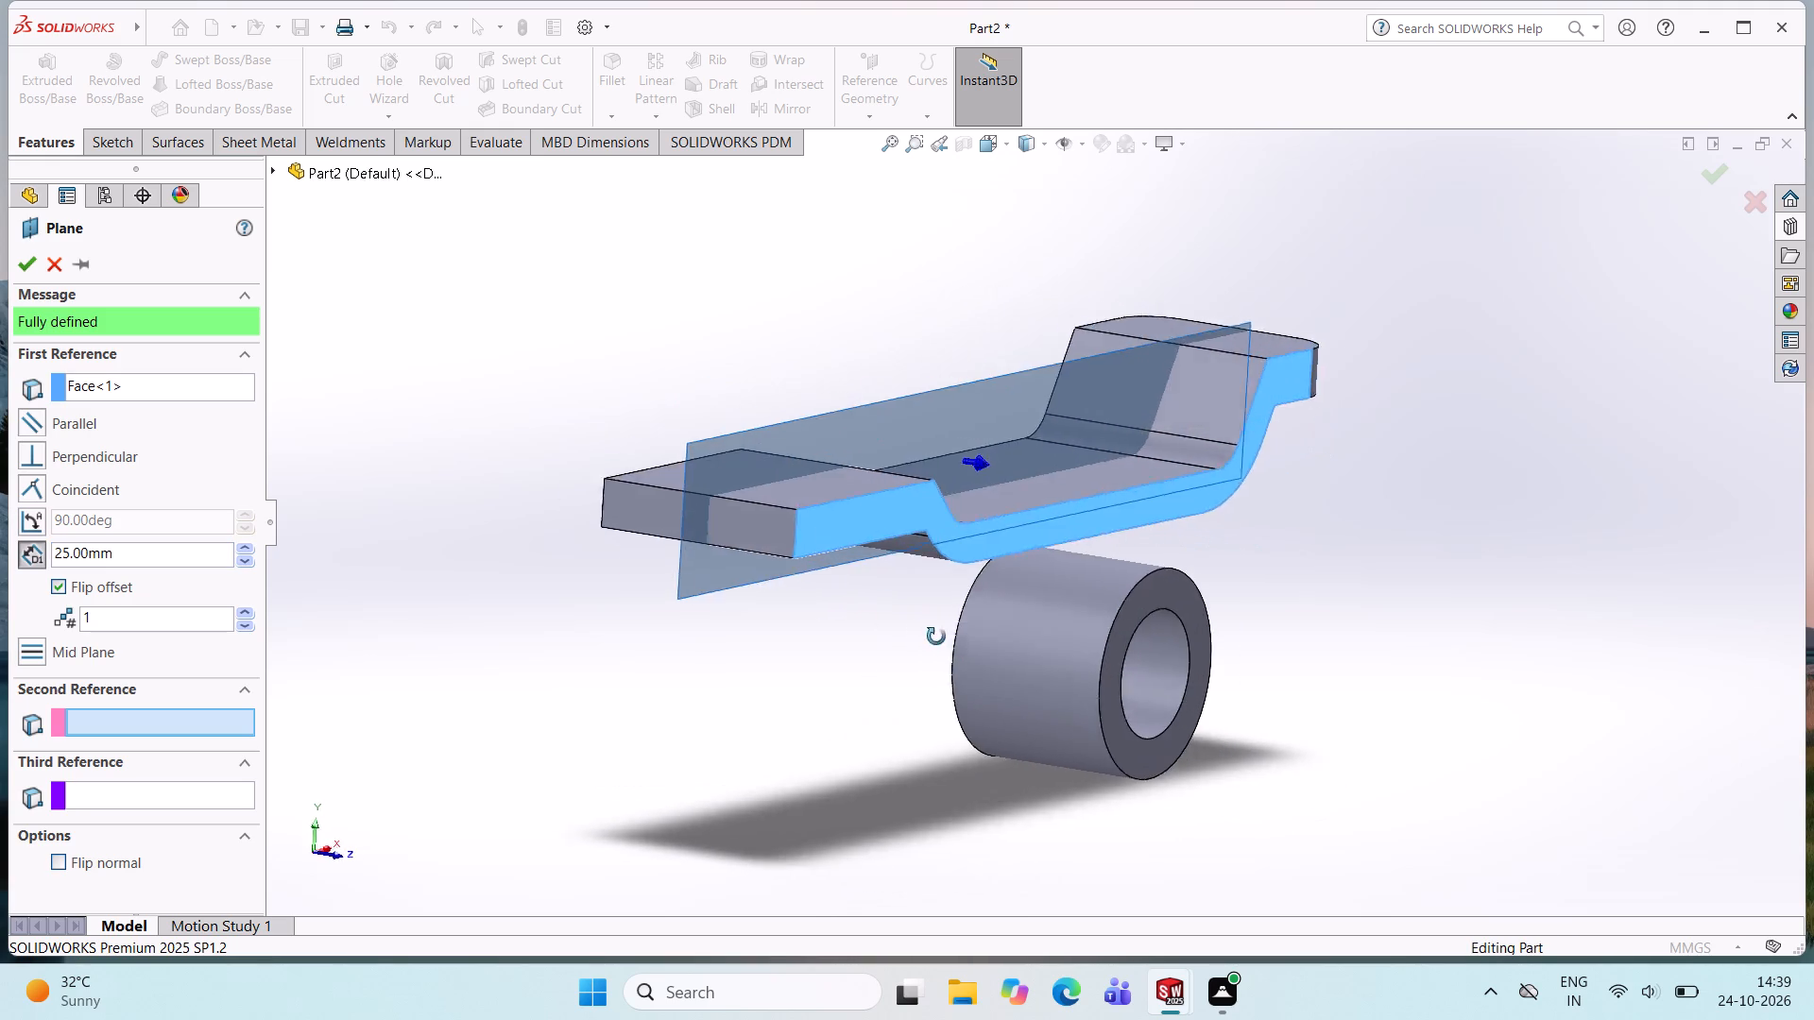
{"action": "middle_click_drag", "start_coordinate": [936, 637], "coordinate": [915, 603]}
{"action": "left_click", "coordinate": [563, 381]}
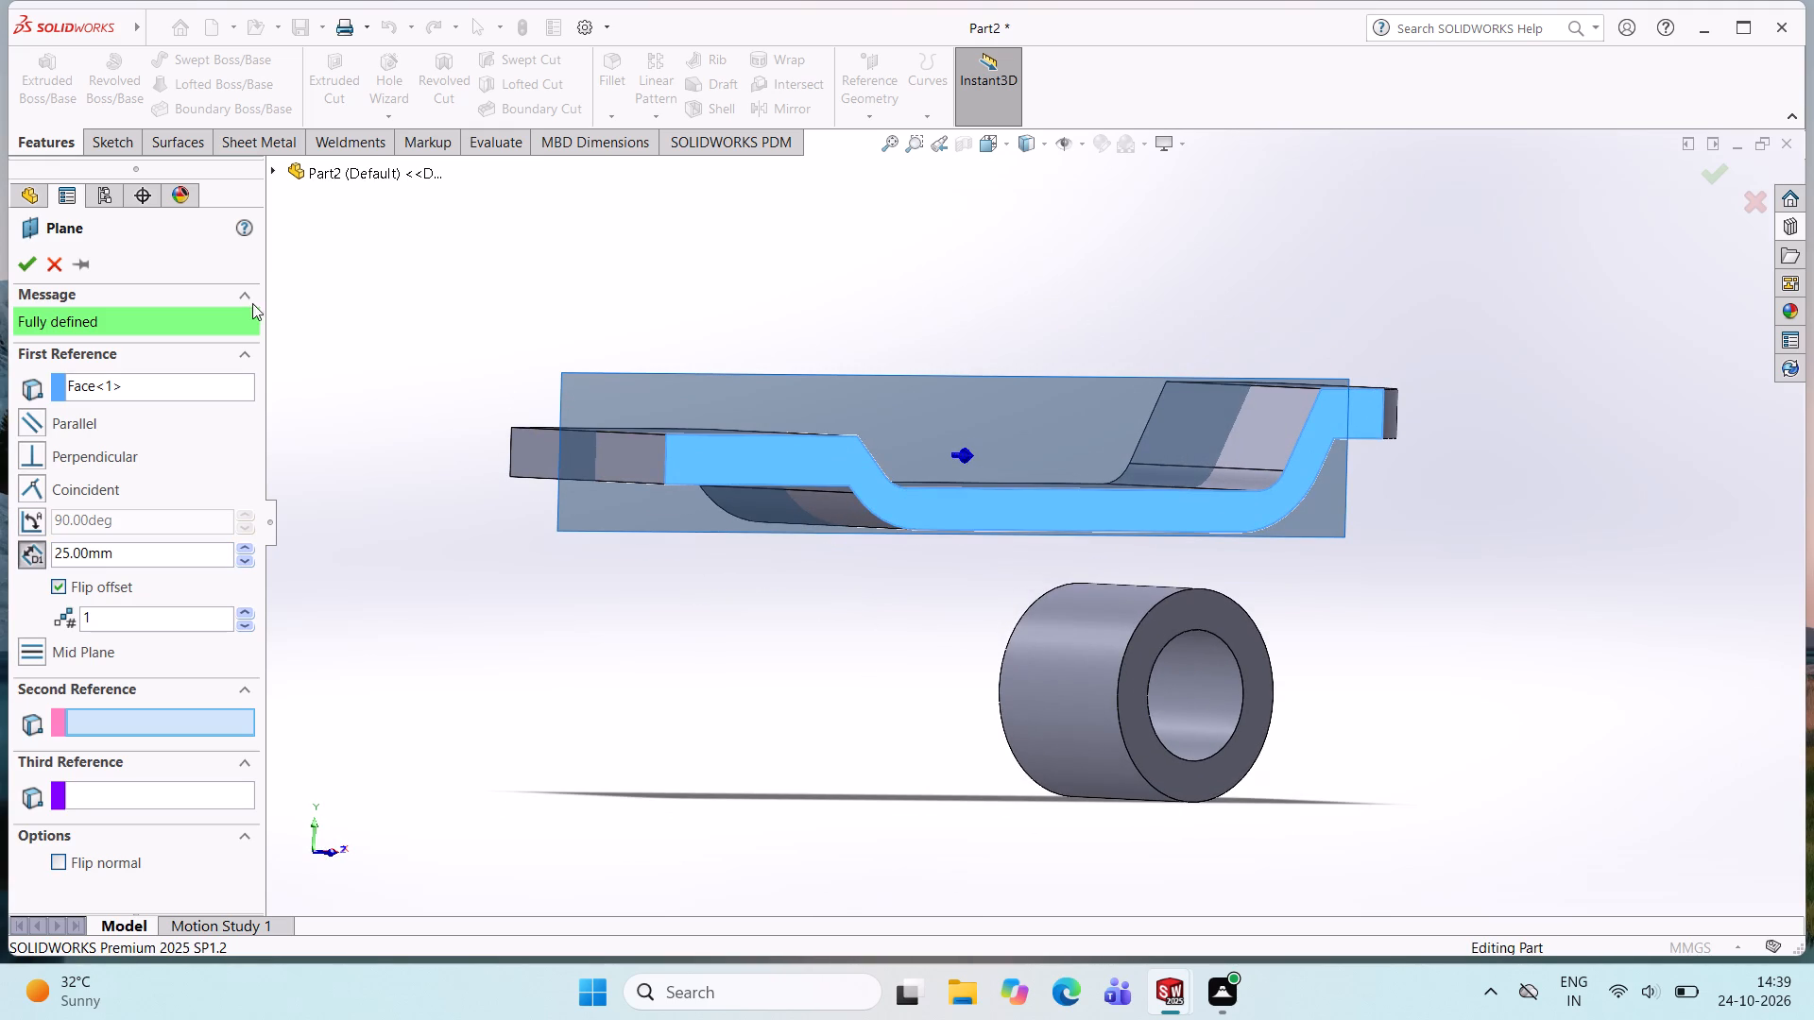
{"action": "left_click", "coordinate": [30, 266]}
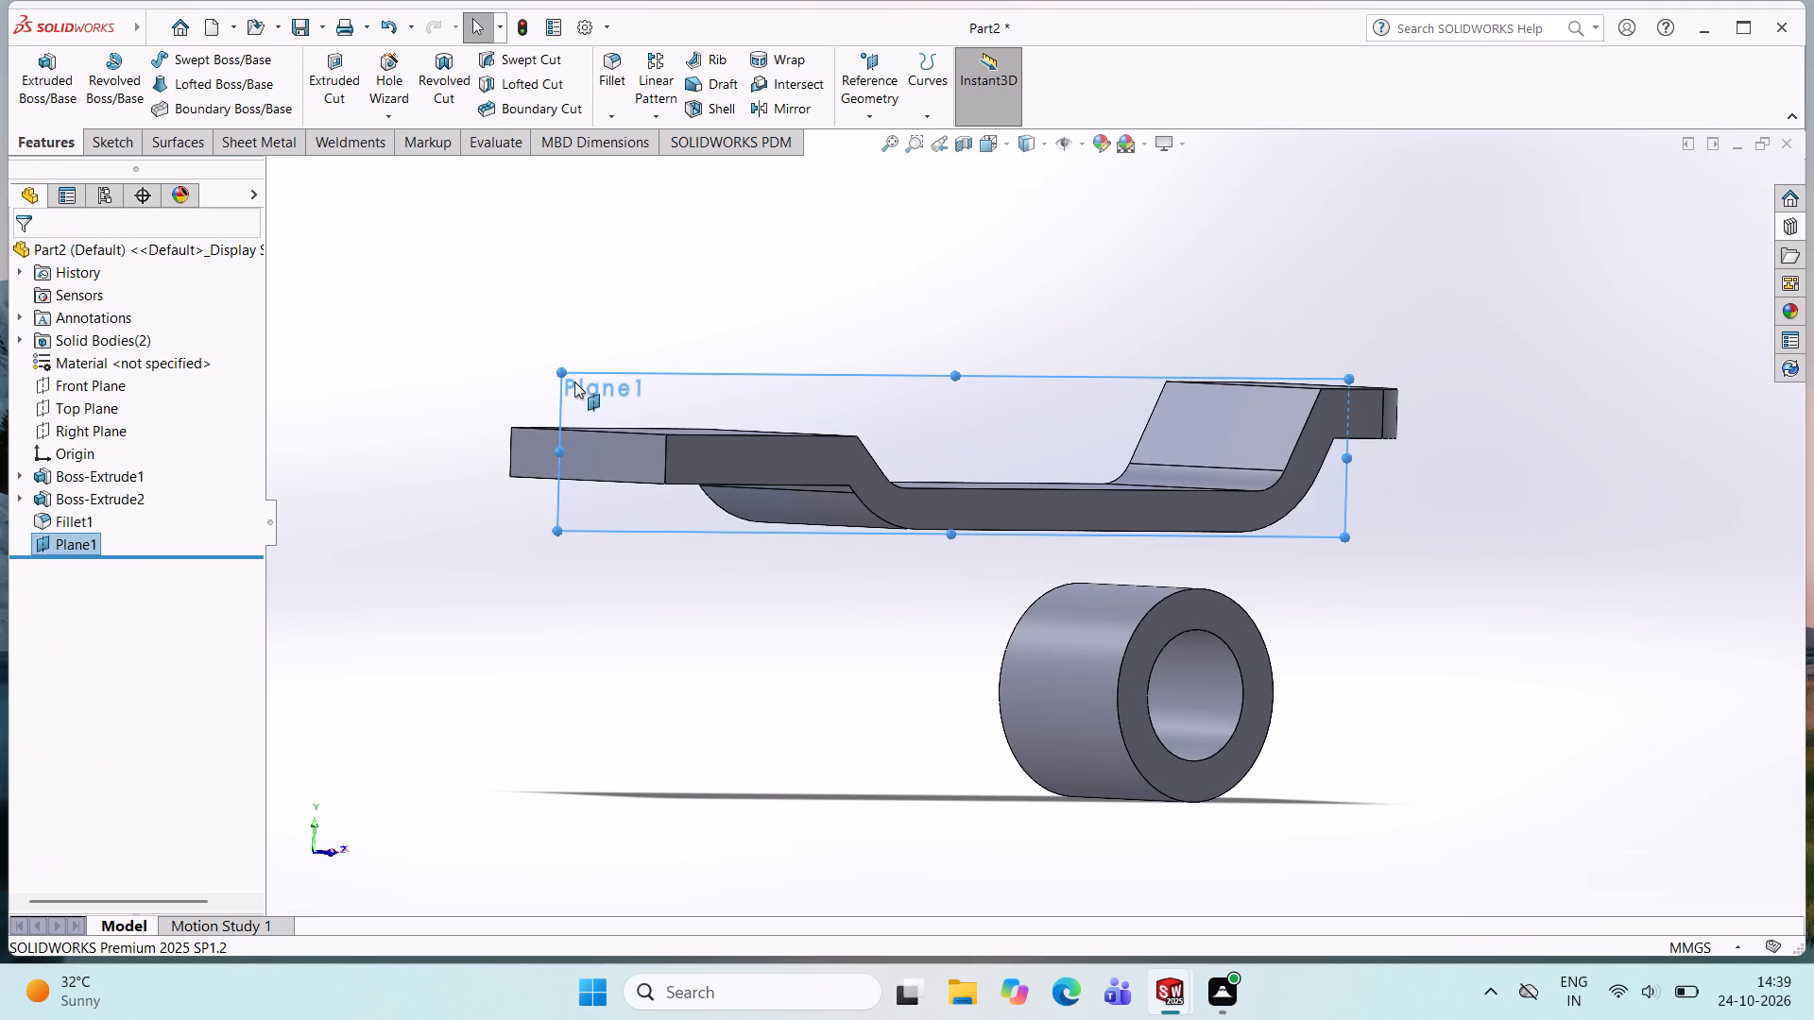
Sketch on the new offset plane and convert the plate's bottom straight edge, its two lower bend arcs and the cylinder's outer circle.
{"action": "left_click", "coordinate": [574, 382]}
{"action": "left_click", "coordinate": [660, 322]}
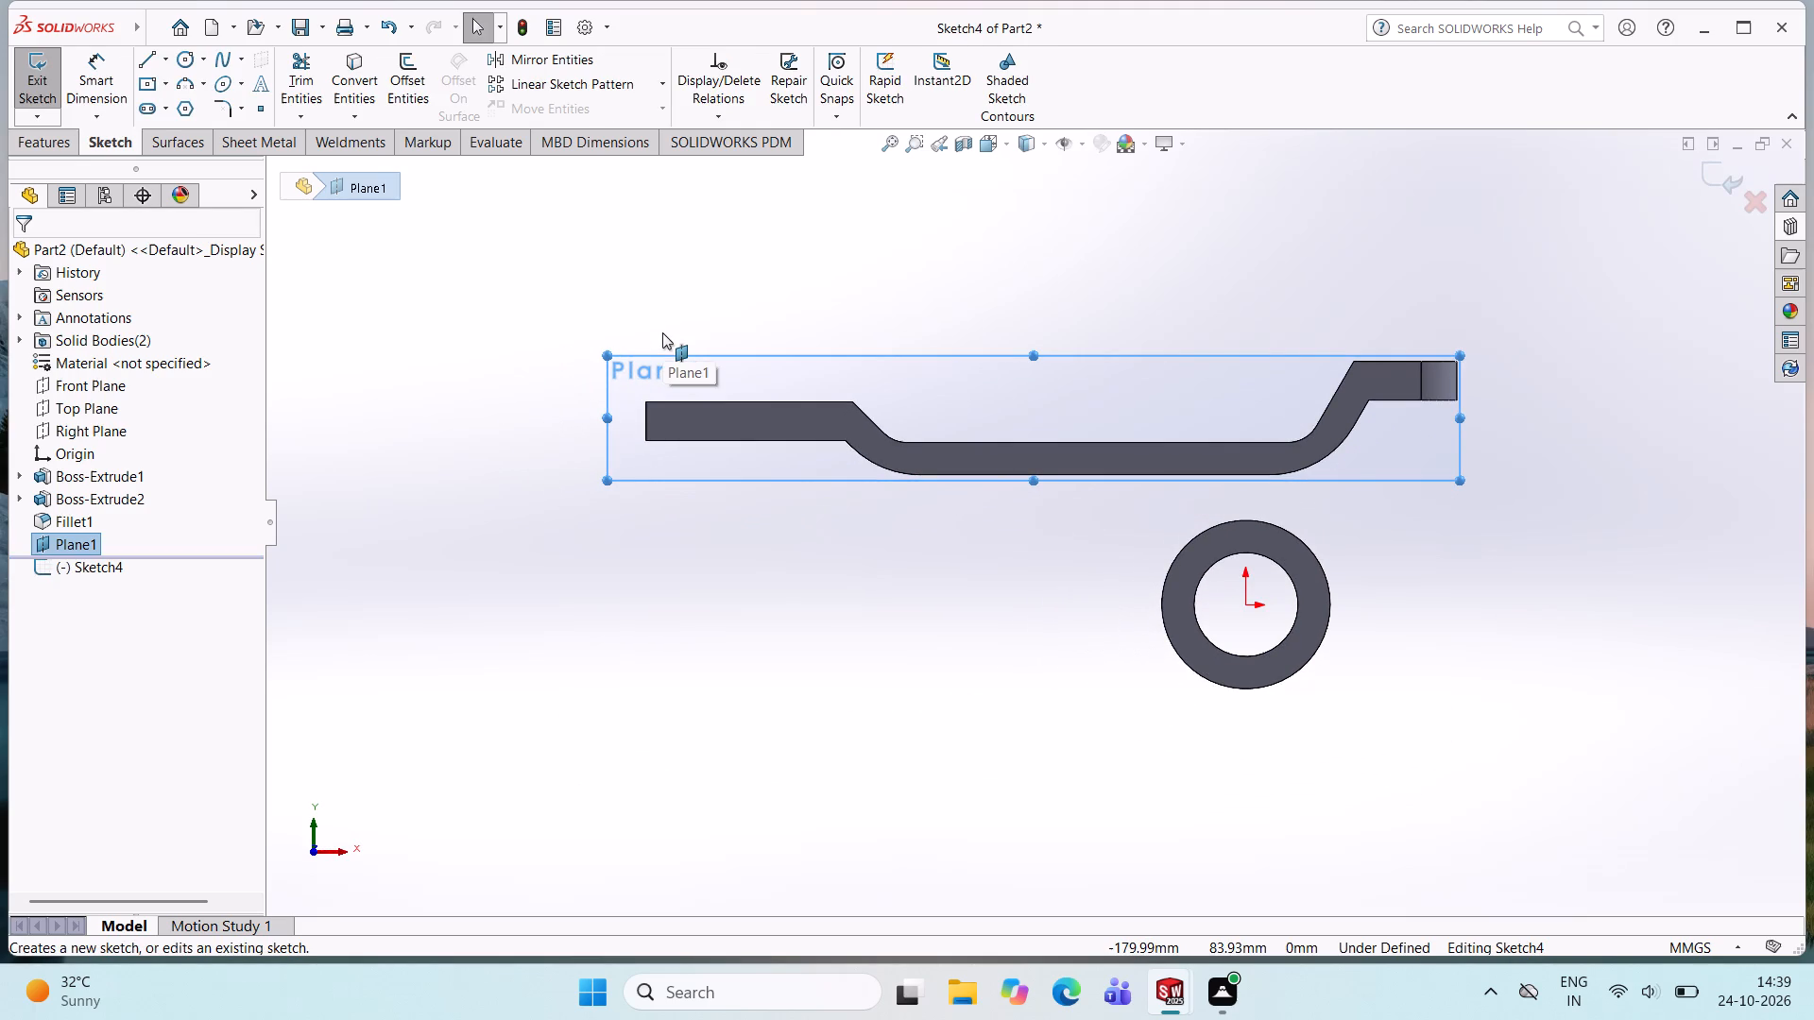
{"action": "left_click", "coordinate": [361, 64]}
{"action": "left_click", "coordinate": [1023, 472]}
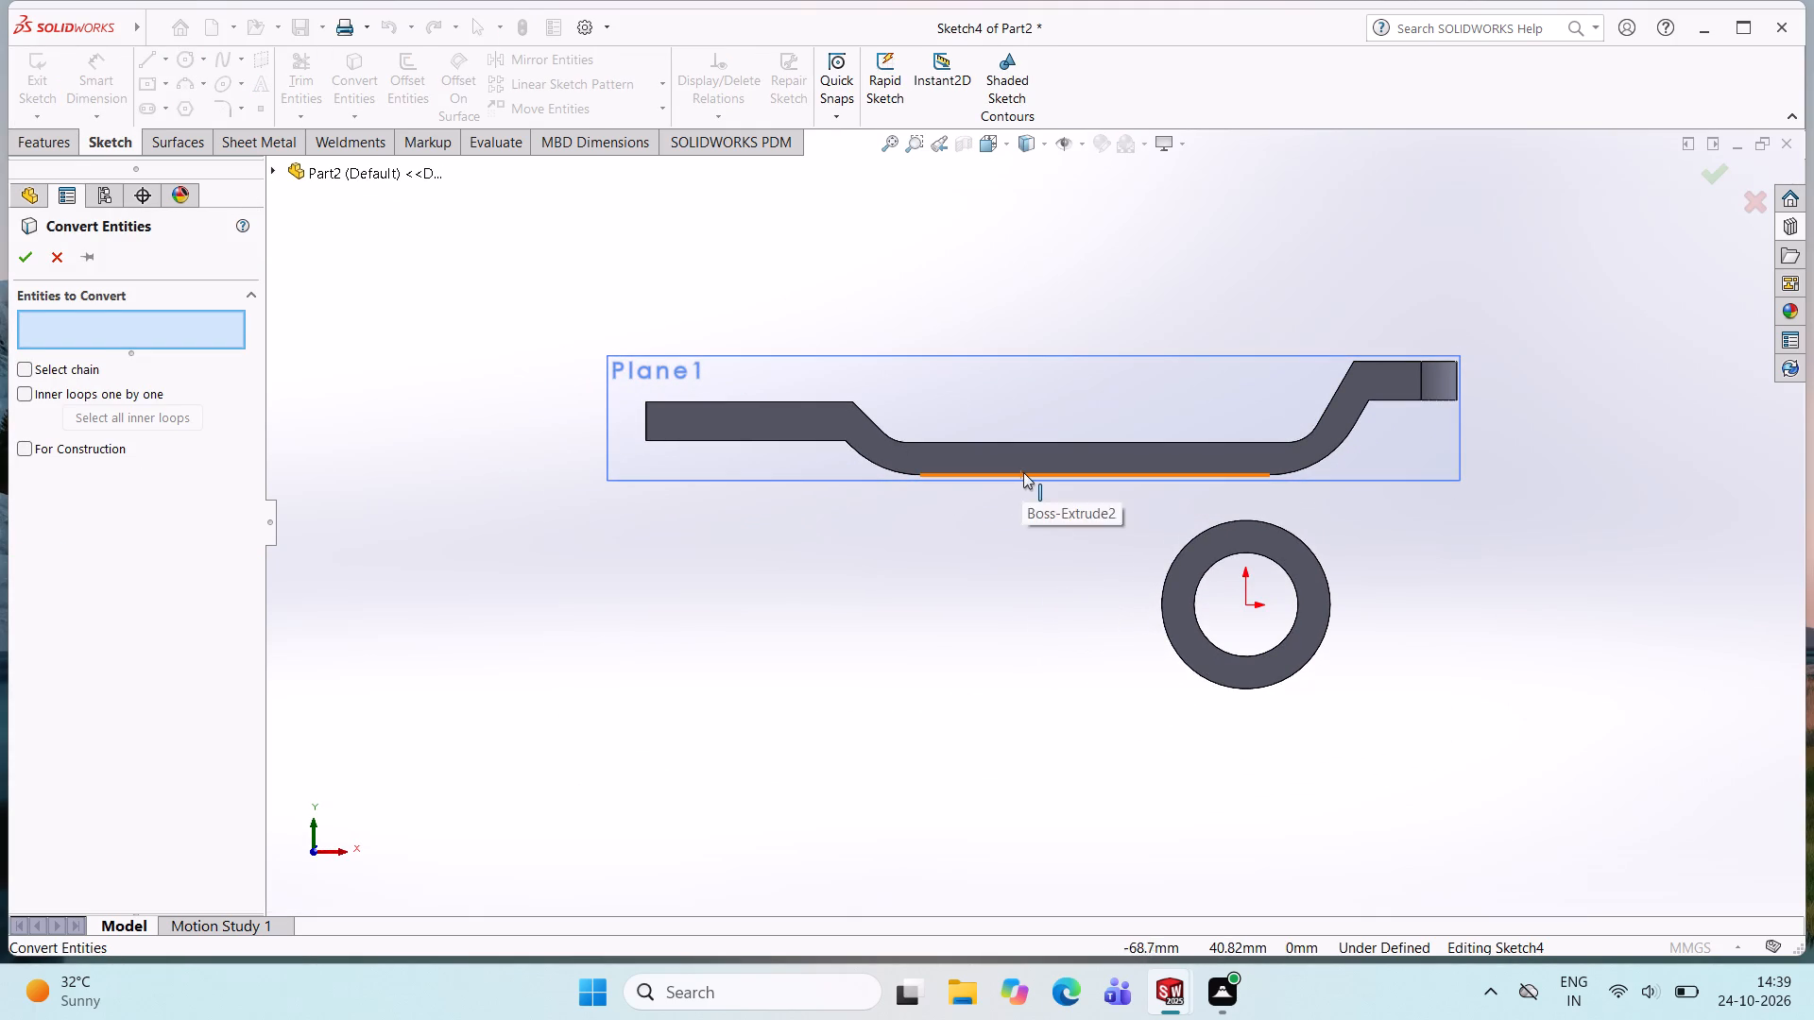
{"action": "left_click", "coordinate": [1251, 519]}
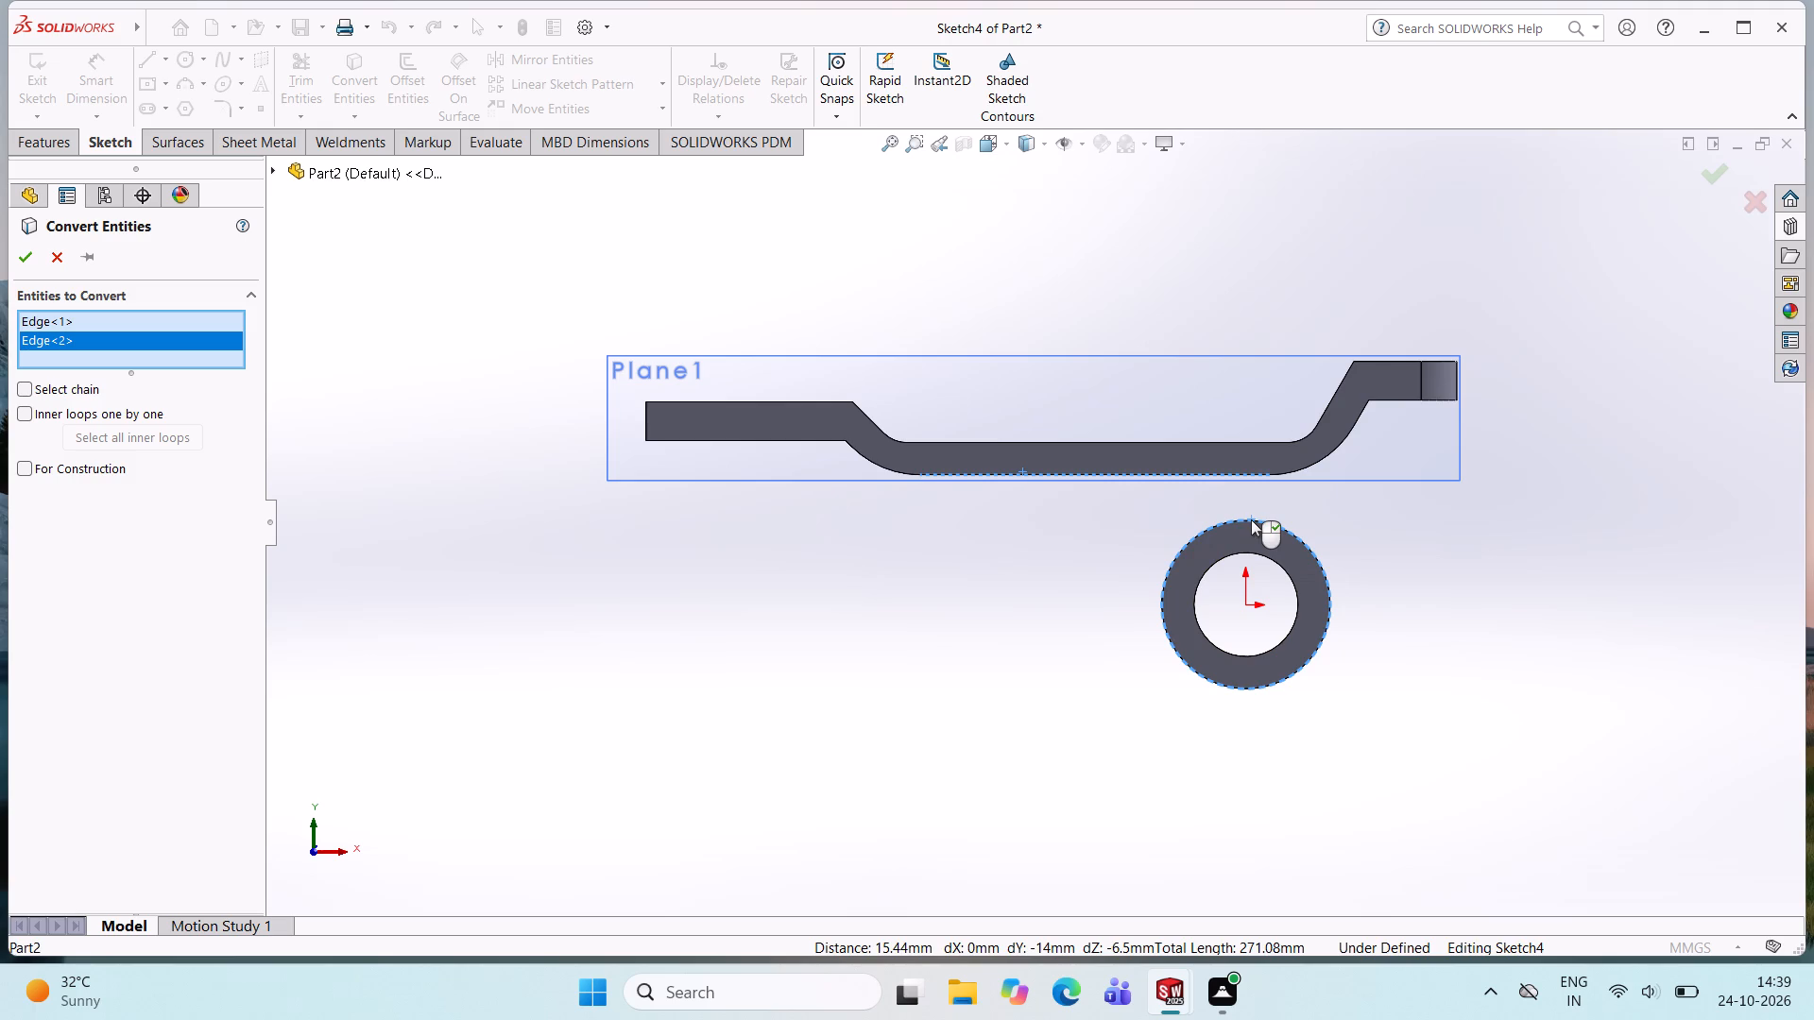
{"action": "left_click", "coordinate": [1323, 456]}
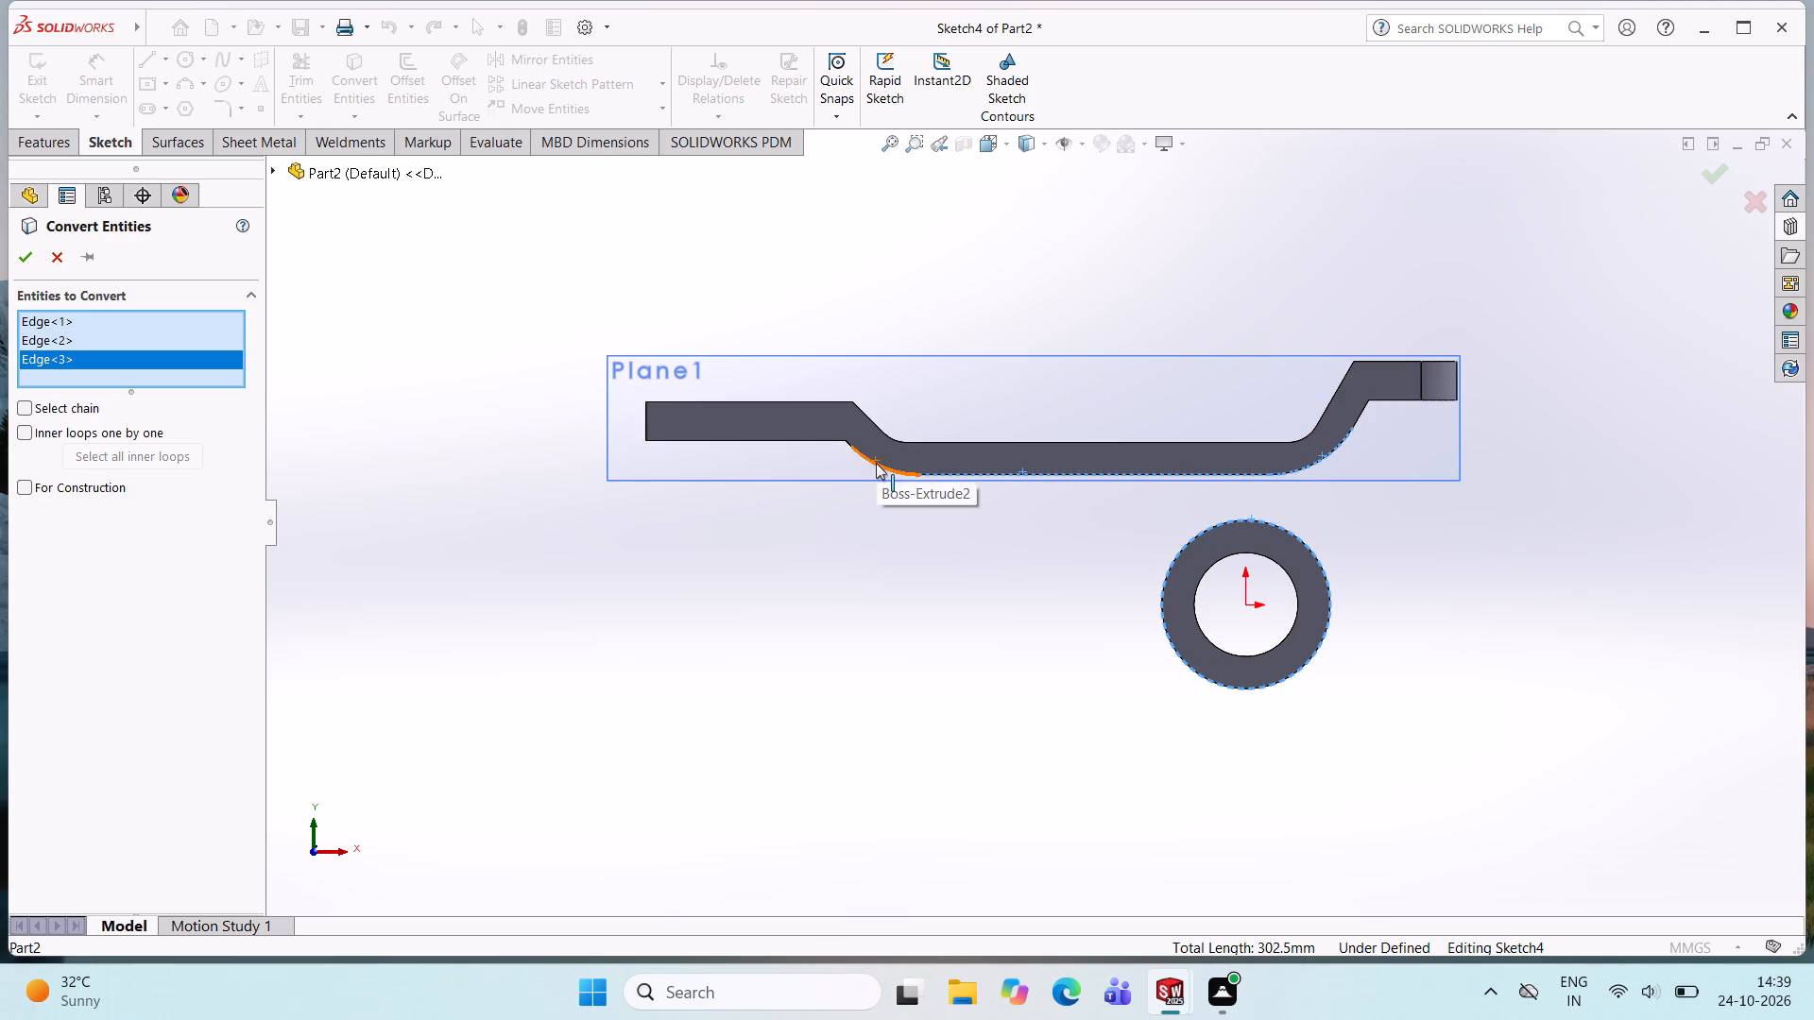
{"action": "left_click", "coordinate": [876, 465]}
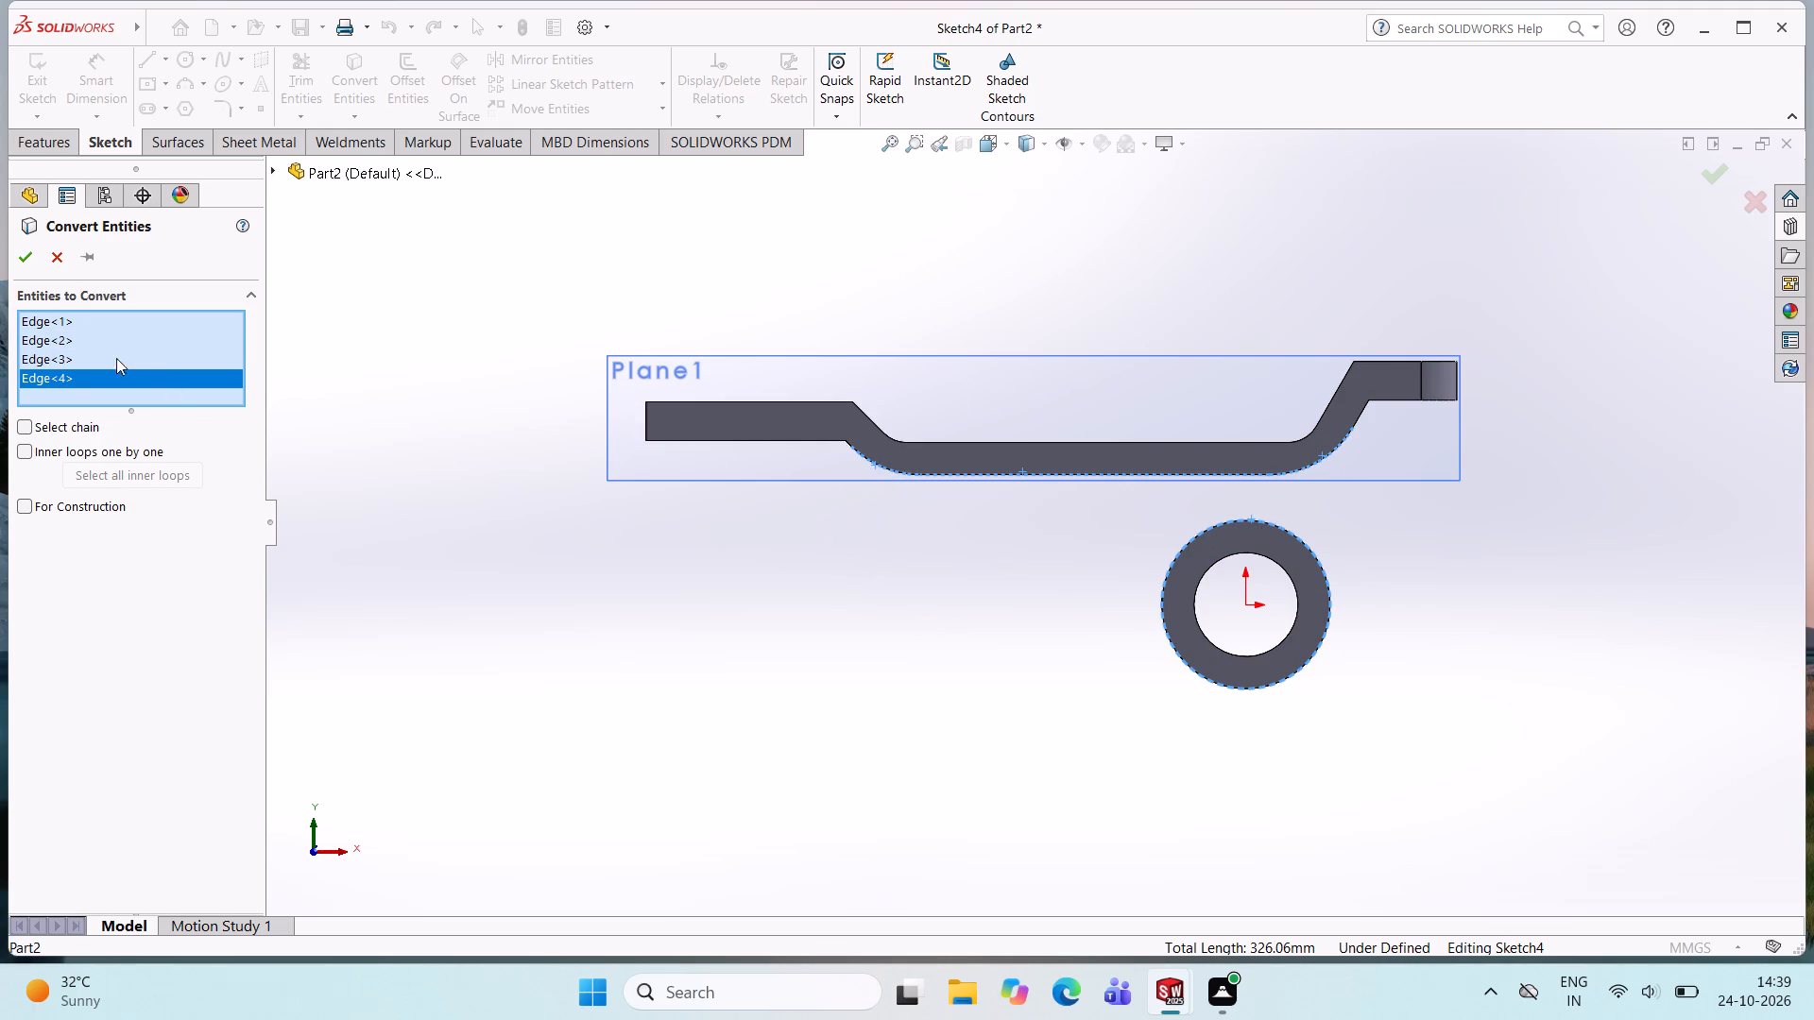
{"action": "left_click", "coordinate": [28, 258]}
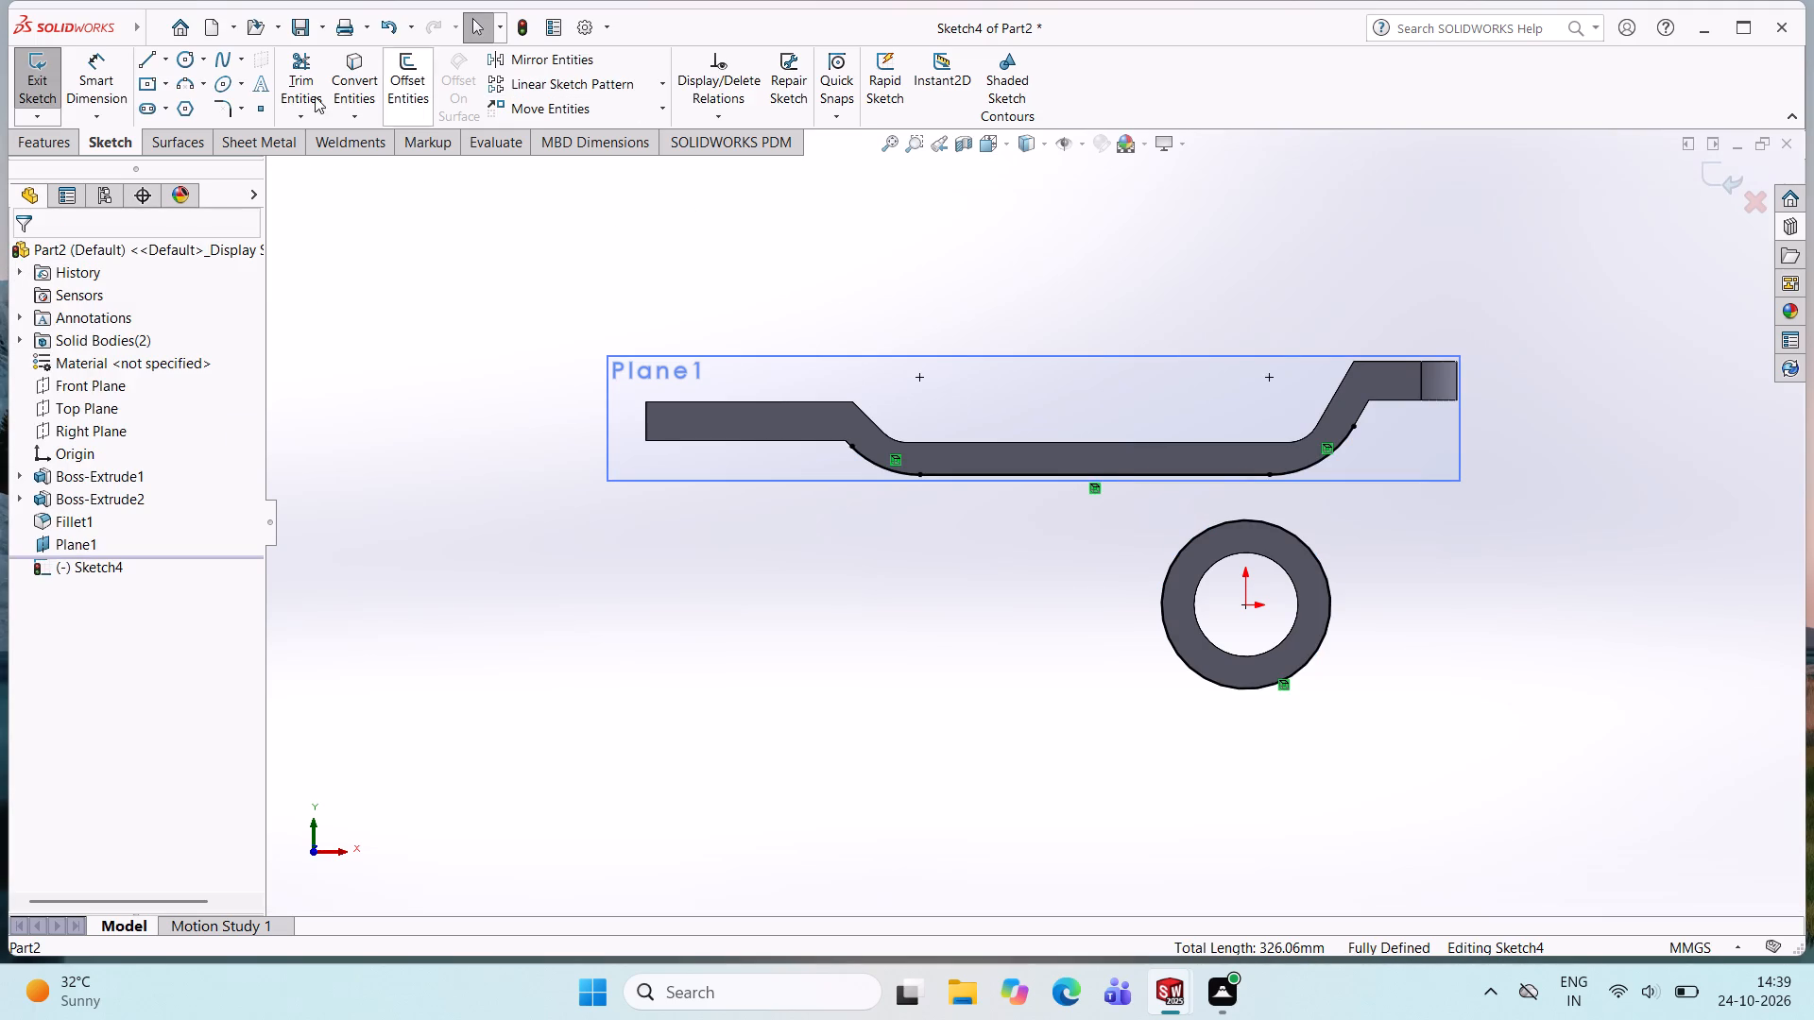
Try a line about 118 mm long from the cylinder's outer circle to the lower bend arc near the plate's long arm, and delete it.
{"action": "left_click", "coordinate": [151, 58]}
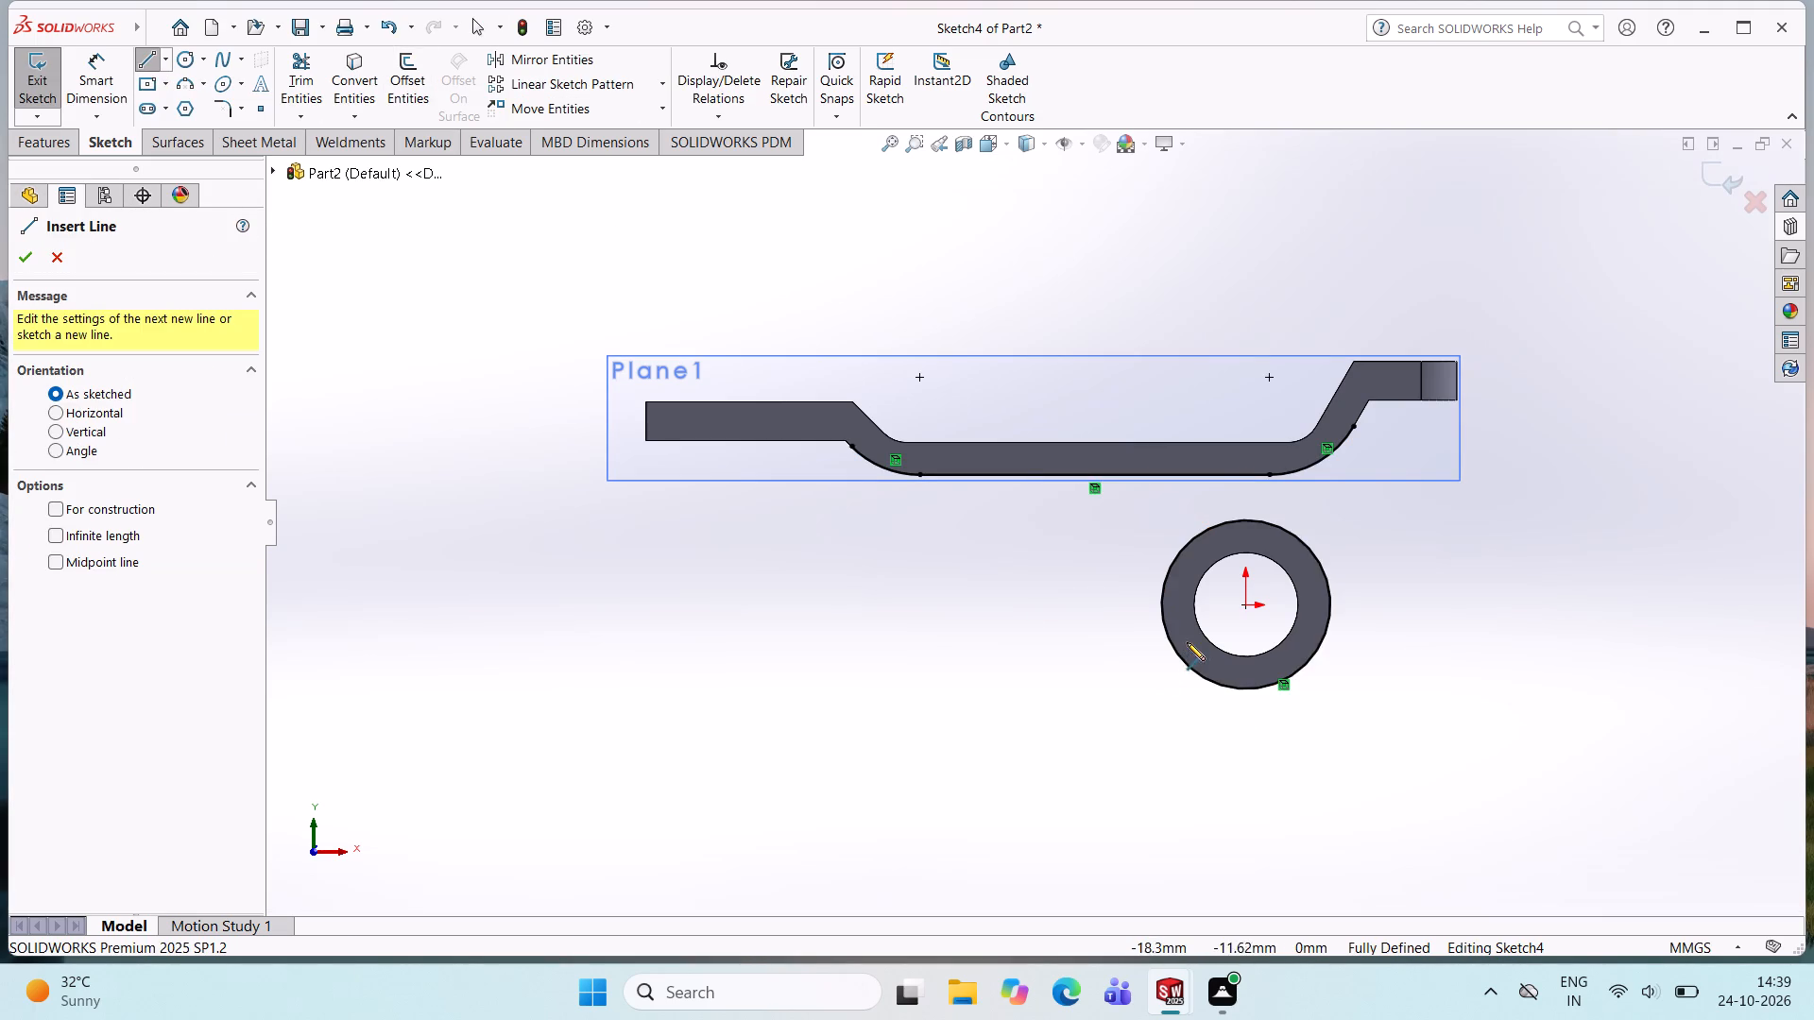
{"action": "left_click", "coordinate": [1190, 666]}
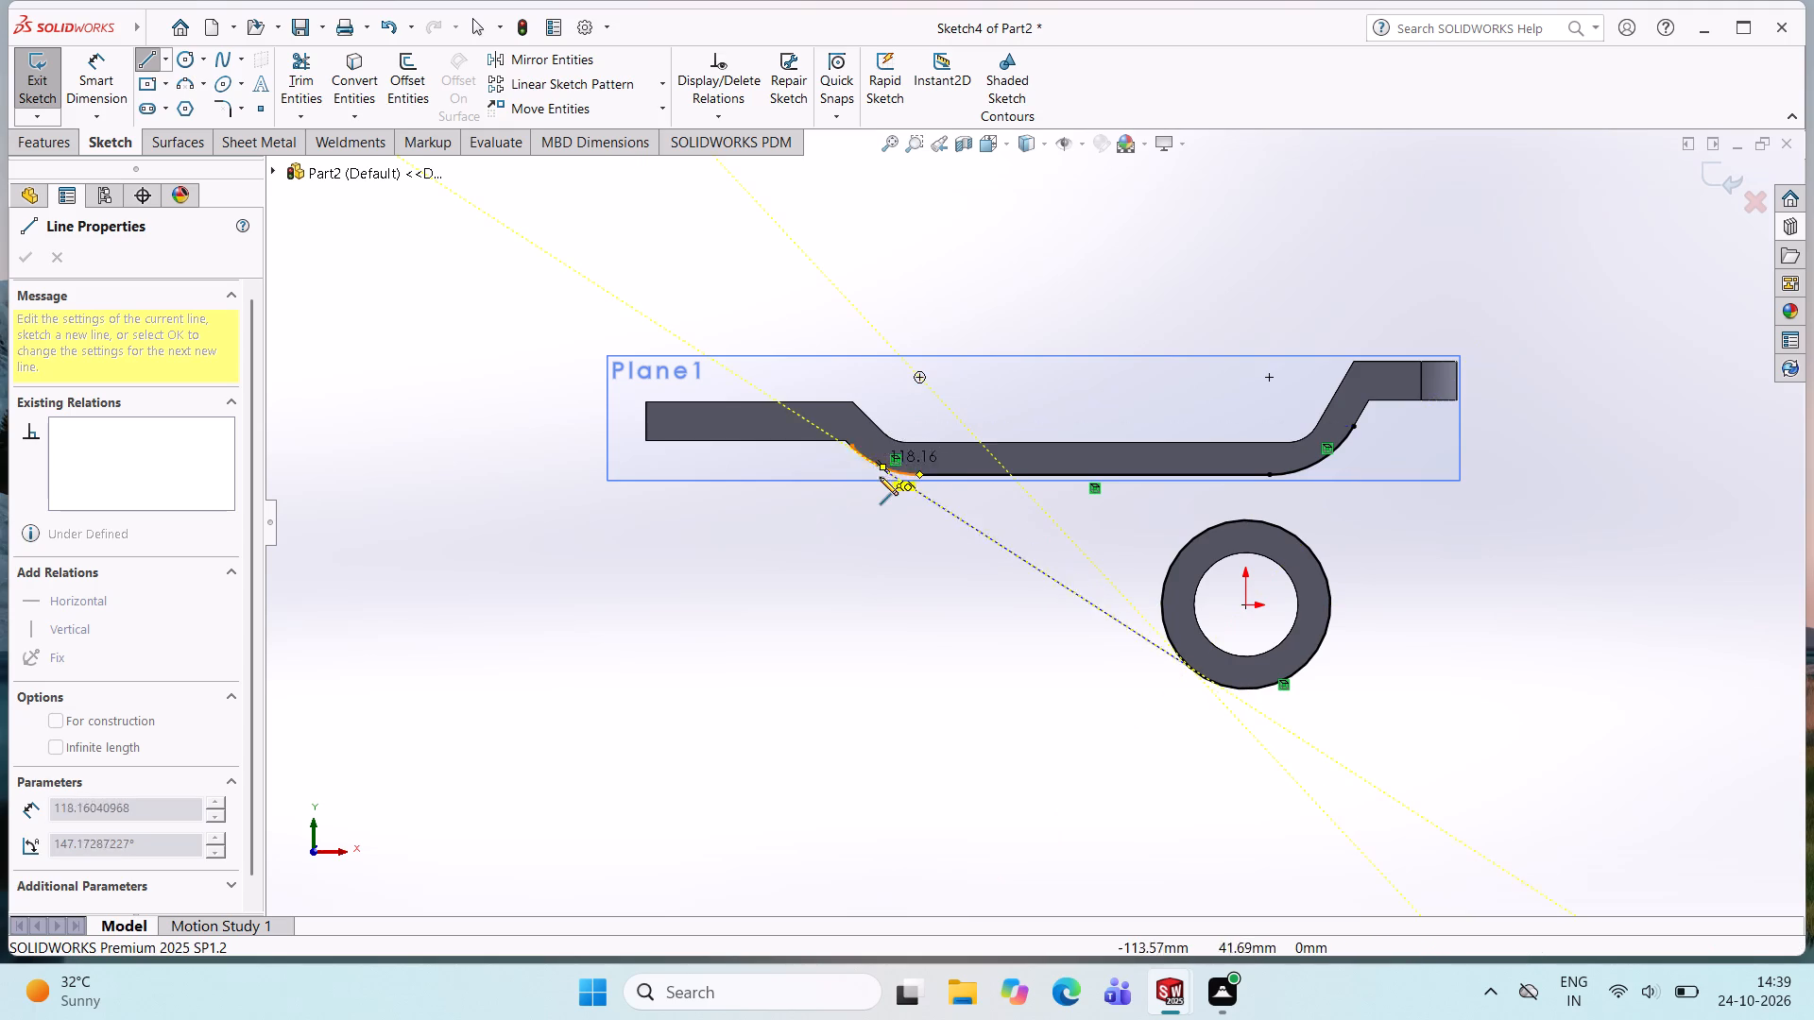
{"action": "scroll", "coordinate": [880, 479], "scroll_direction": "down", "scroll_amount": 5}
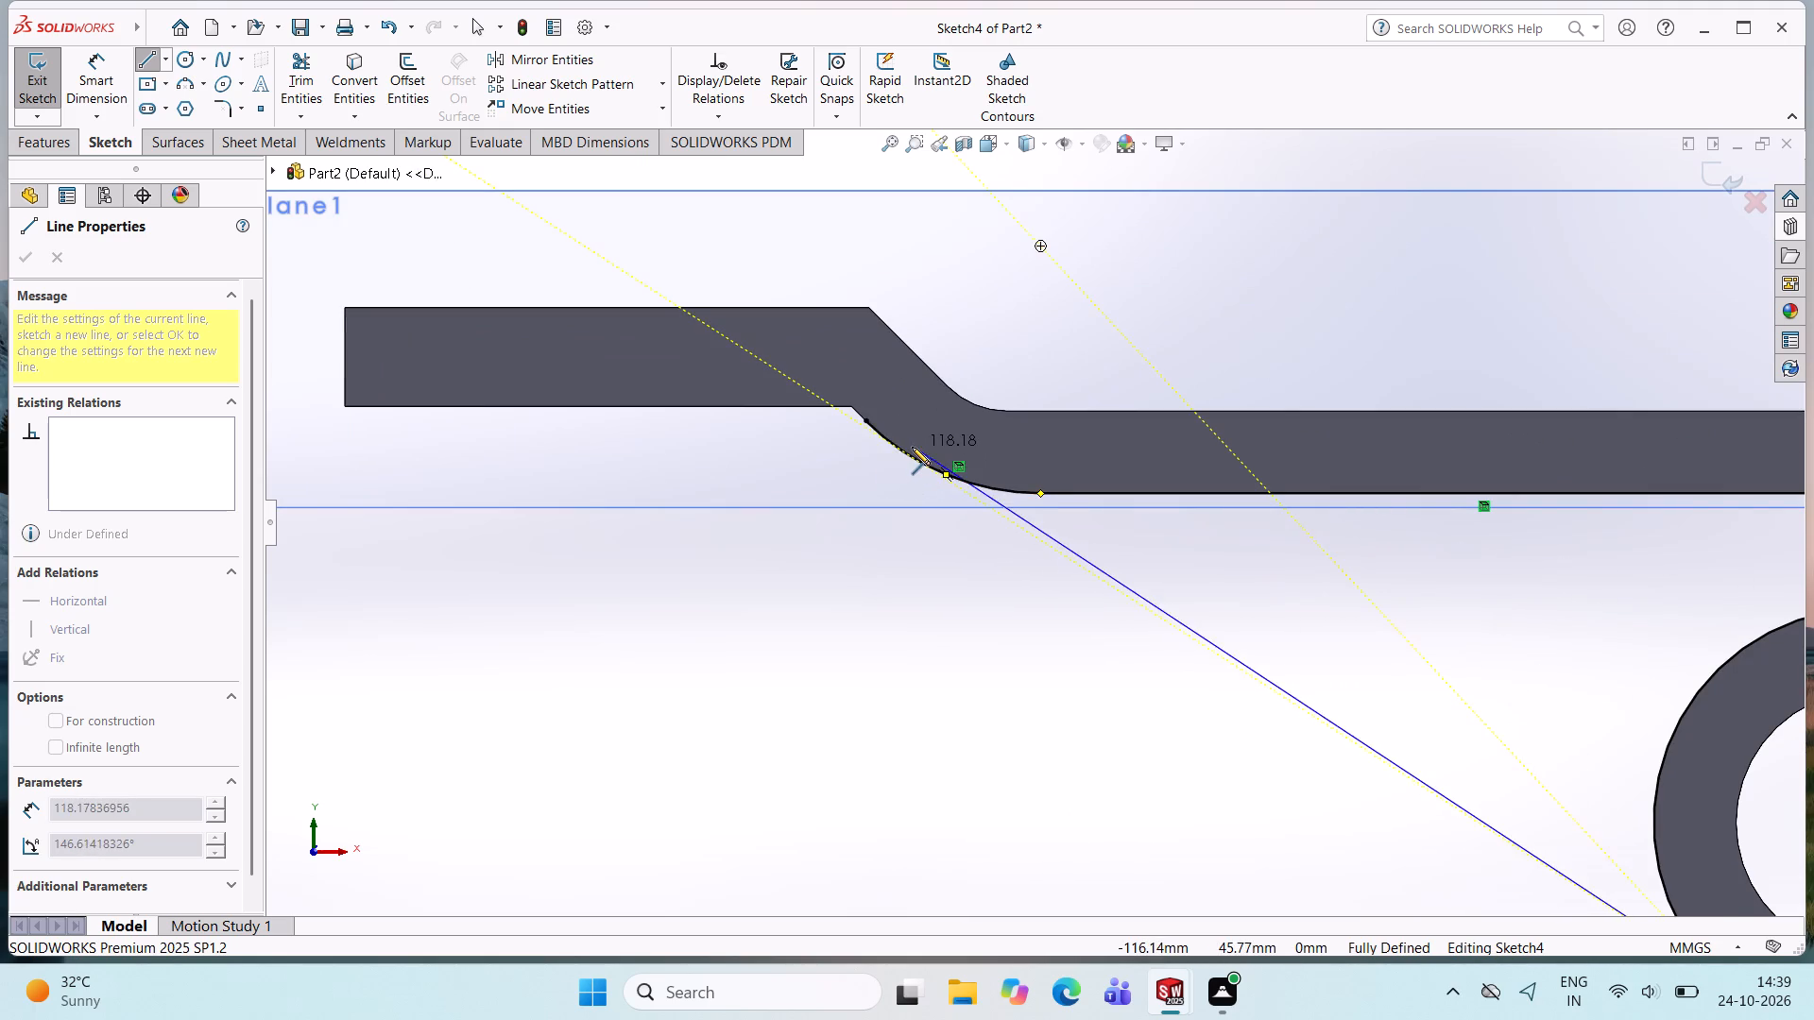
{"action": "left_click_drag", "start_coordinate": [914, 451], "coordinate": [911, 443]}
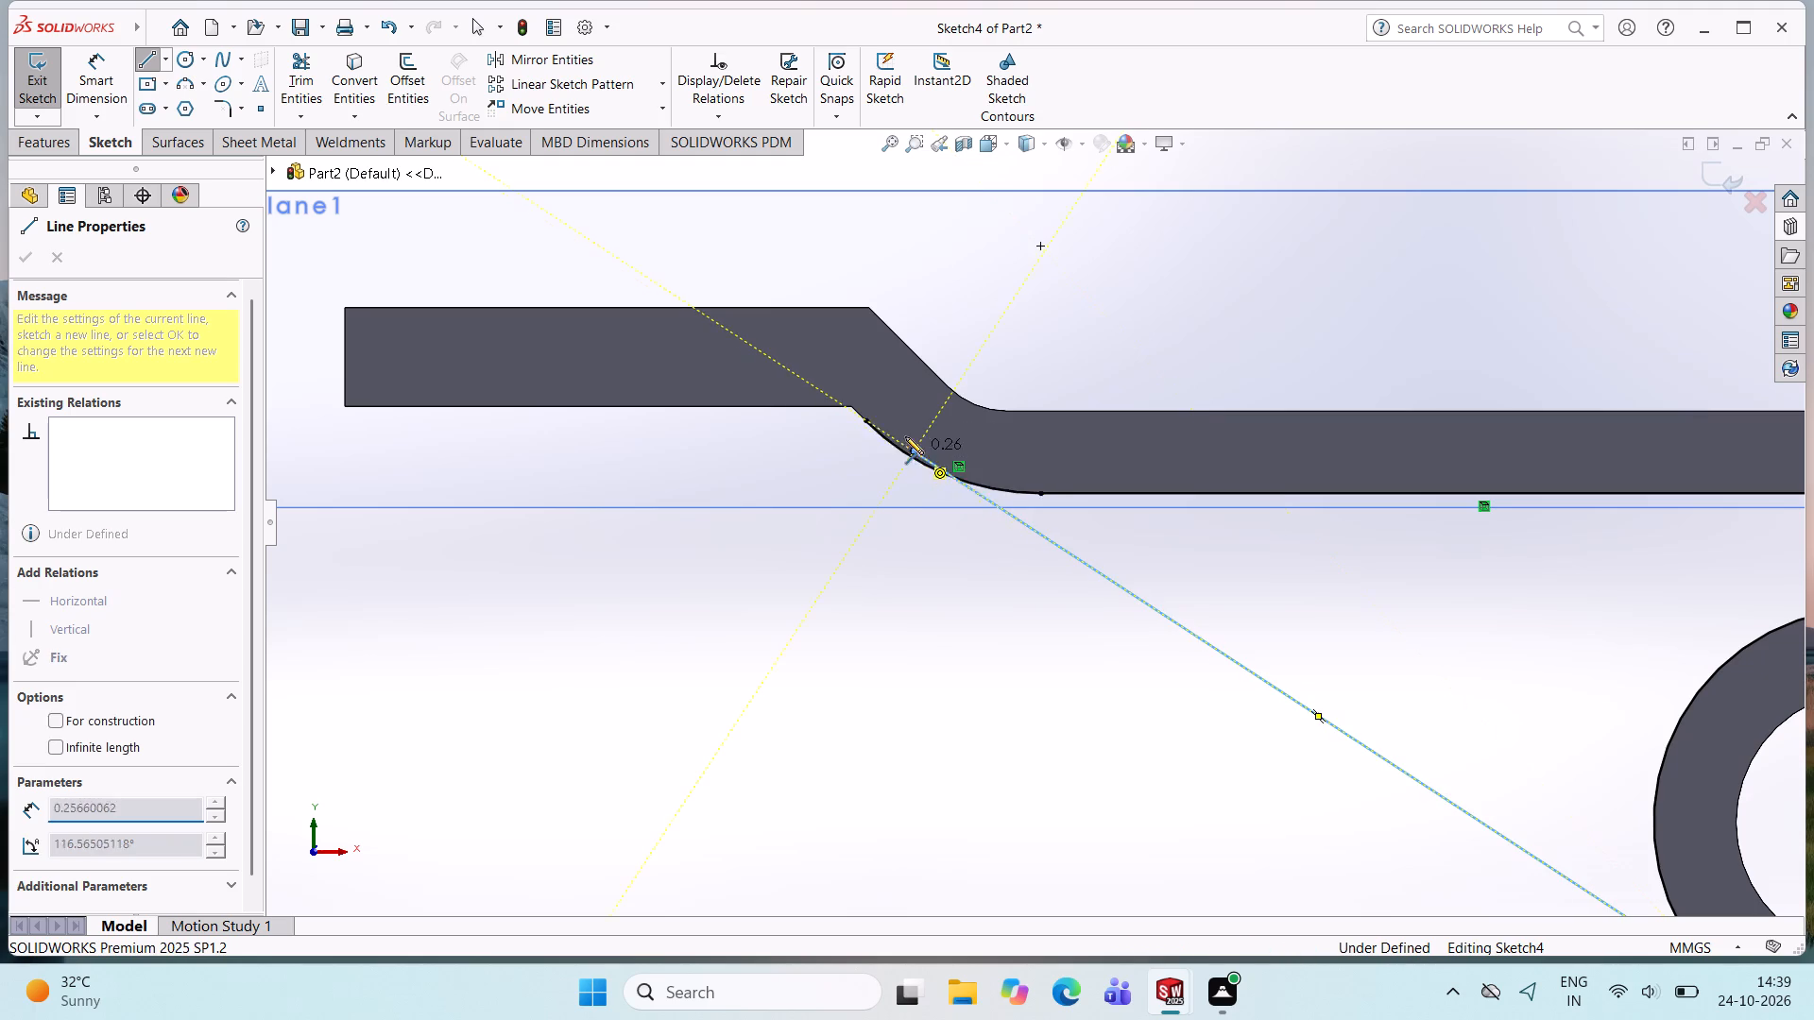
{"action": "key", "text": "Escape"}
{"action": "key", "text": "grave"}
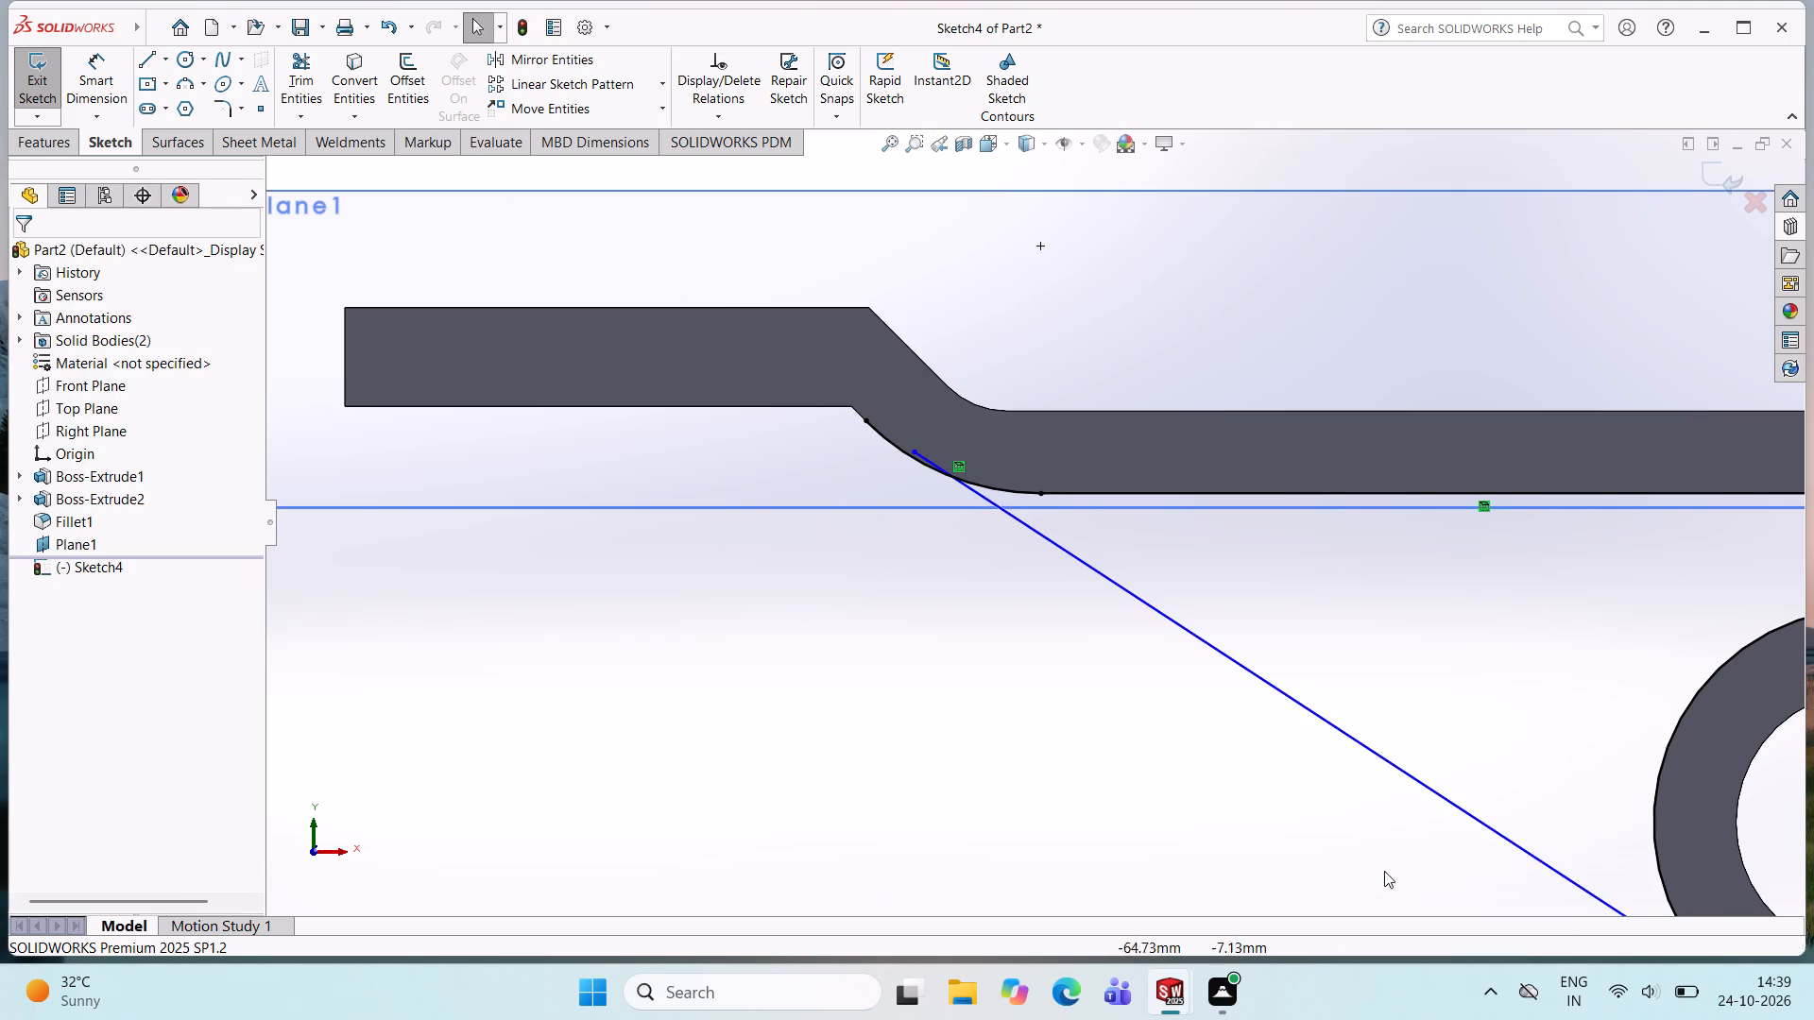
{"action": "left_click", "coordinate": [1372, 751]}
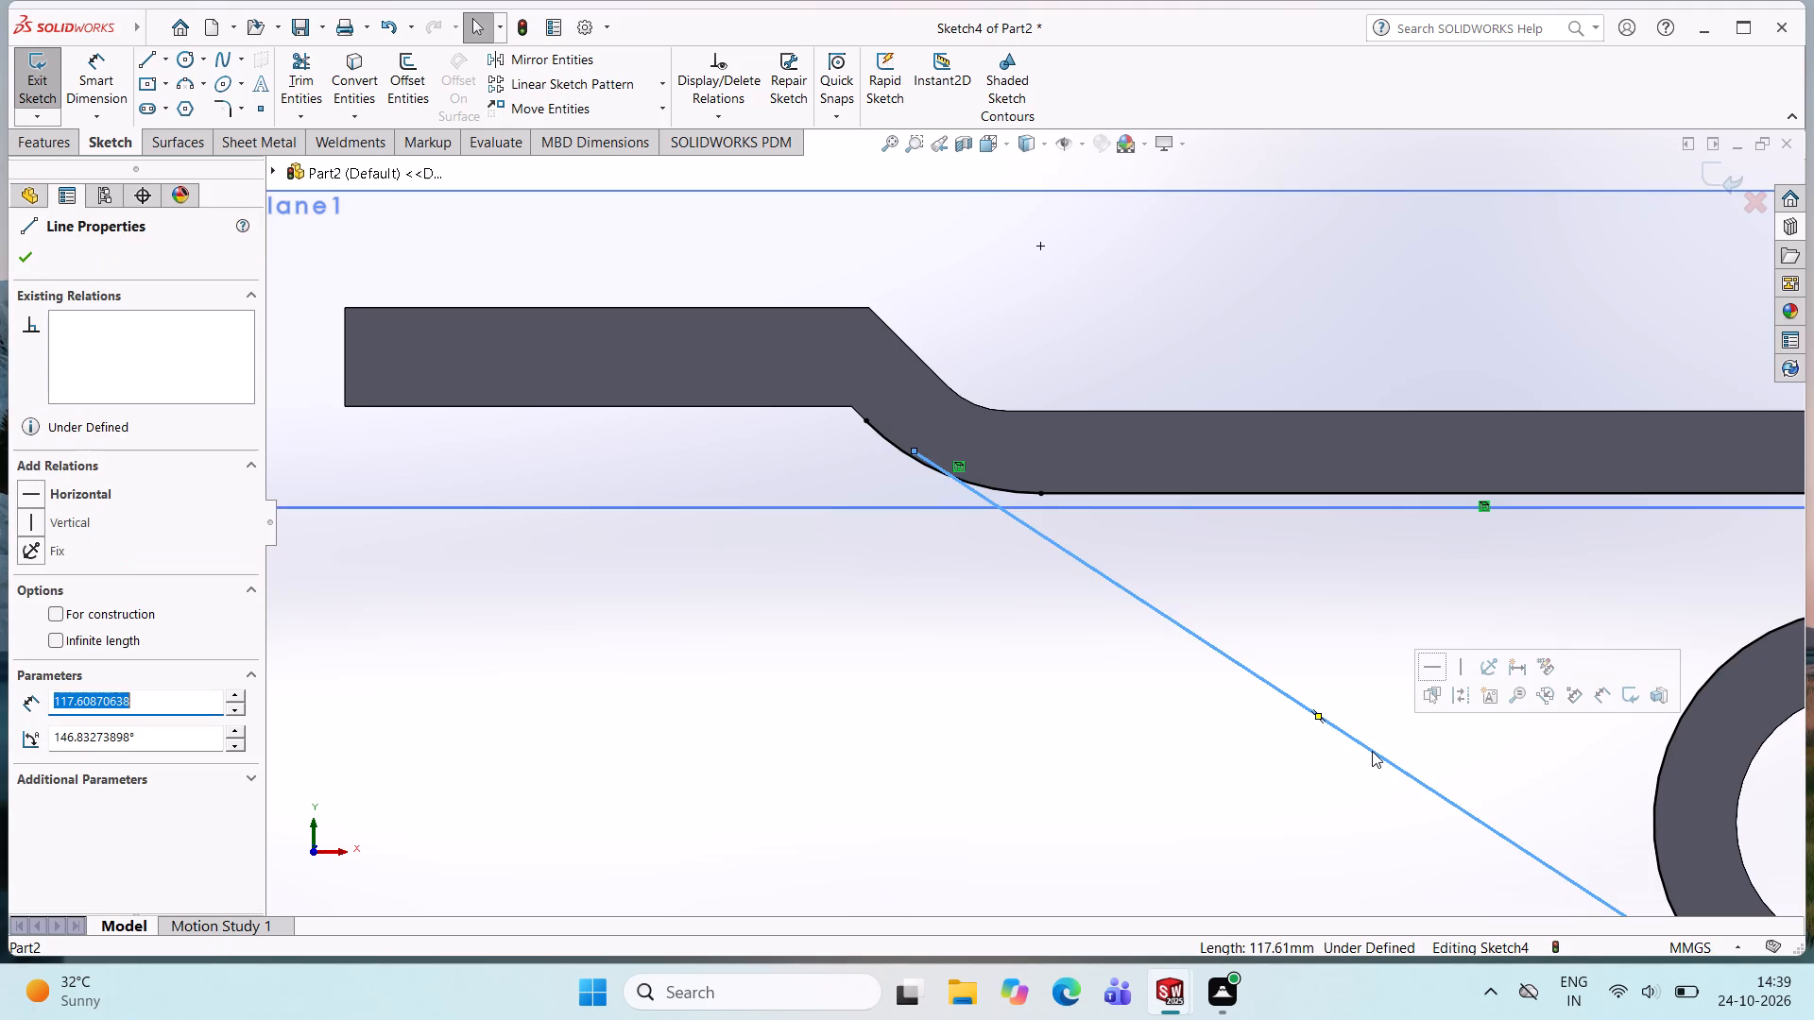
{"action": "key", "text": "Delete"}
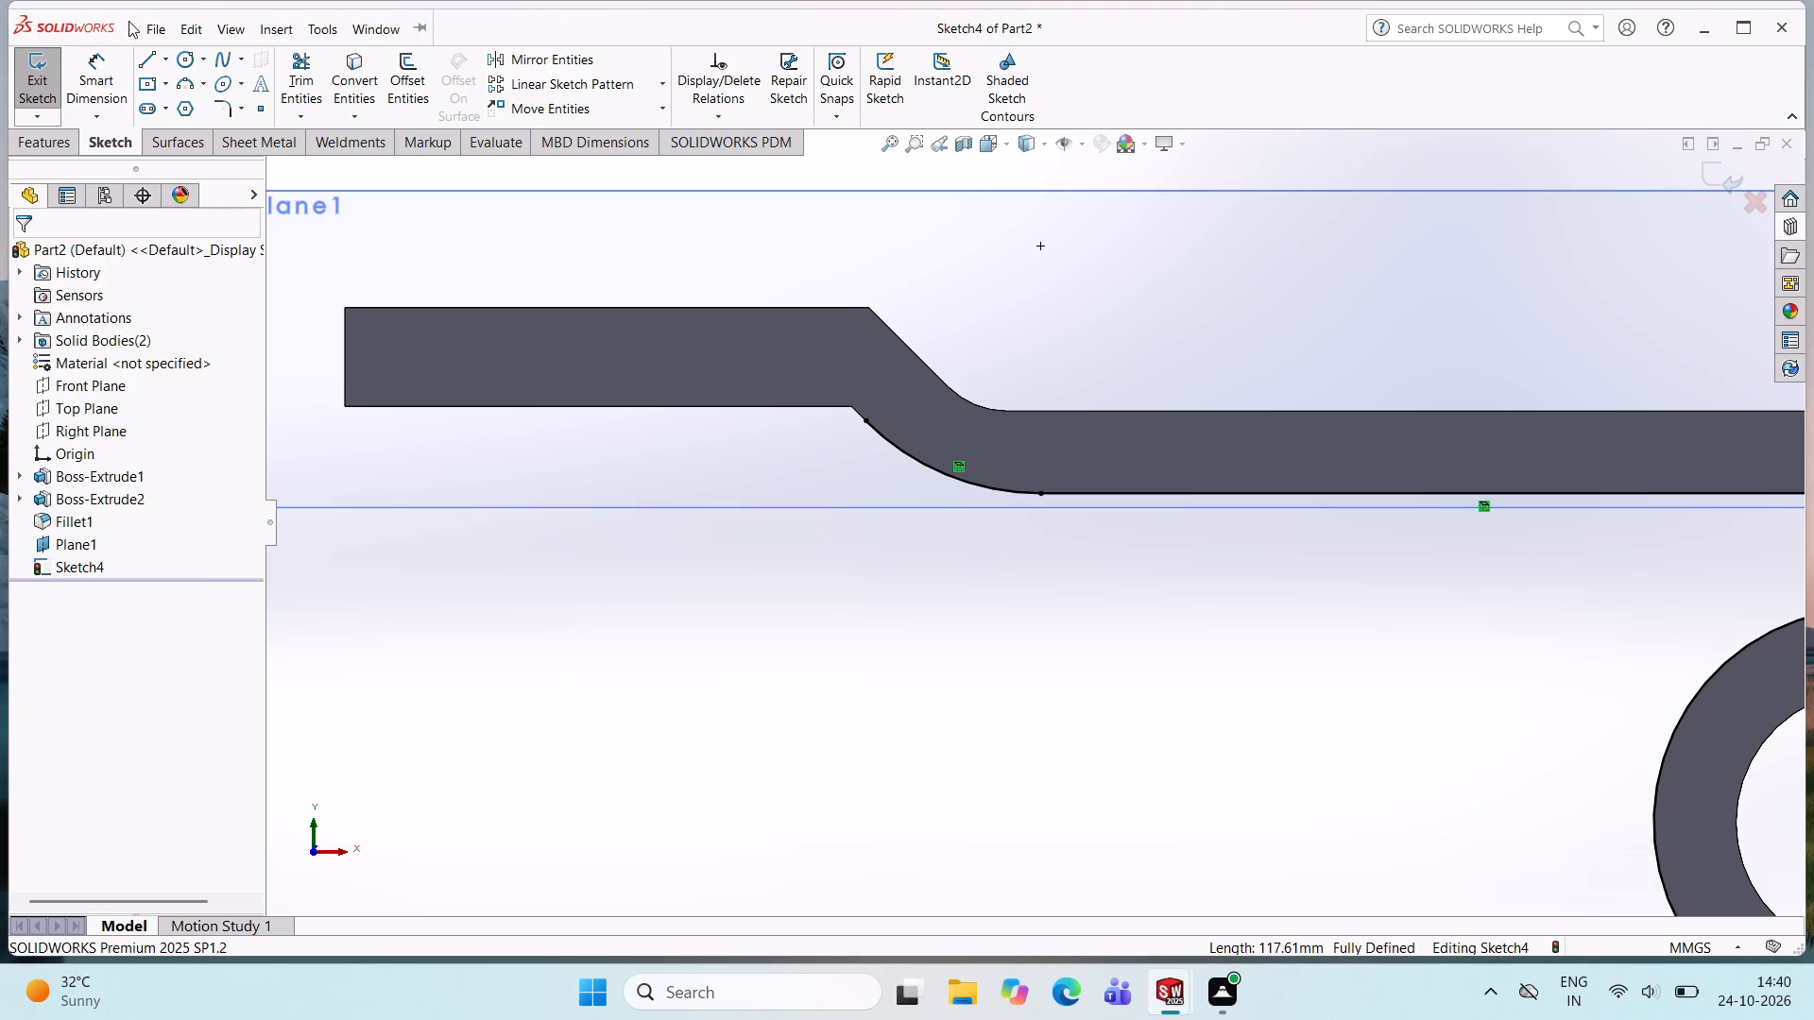
Sketch a line about 122 mm long from the cylinder's outer circle to the long arm's lower bend arc, tangent to both.
{"action": "left_click", "coordinate": [149, 62]}
{"action": "scroll", "coordinate": [548, 516], "scroll_direction": "up", "scroll_amount": 2}
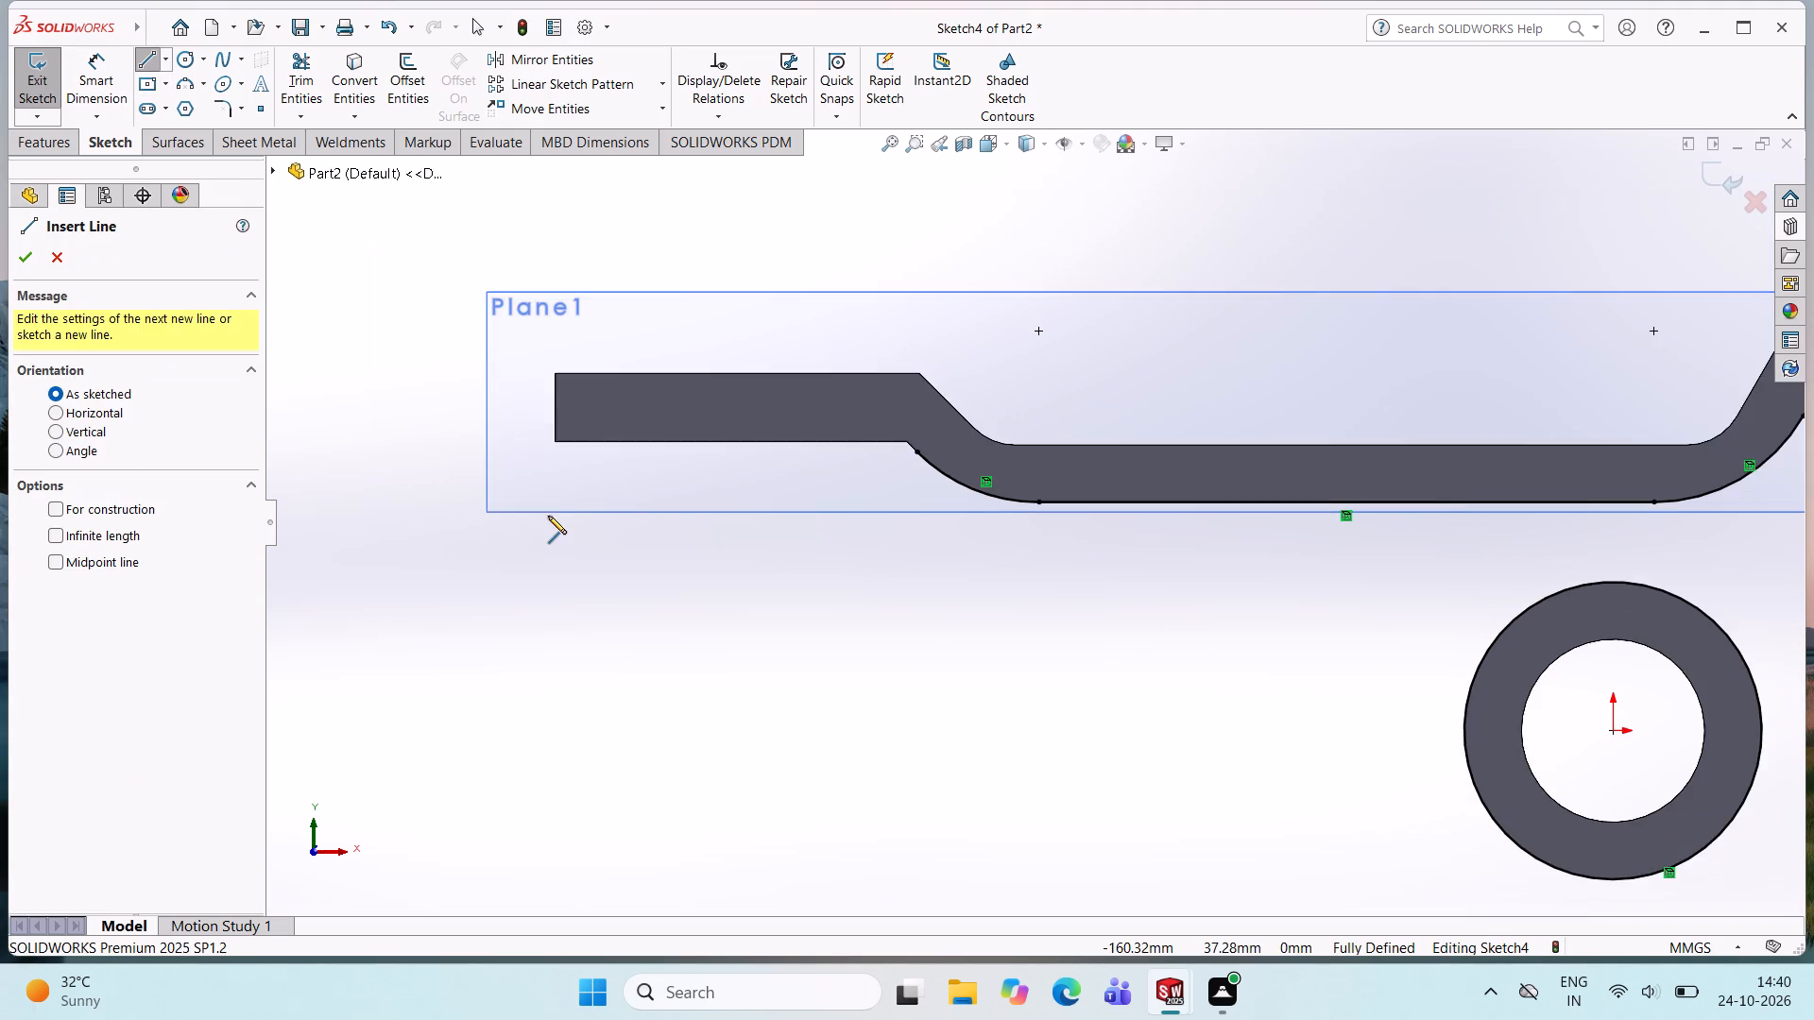
{"action": "scroll", "coordinate": [838, 603], "scroll_direction": "up", "scroll_amount": 2}
{"action": "left_click", "coordinate": [1365, 746]}
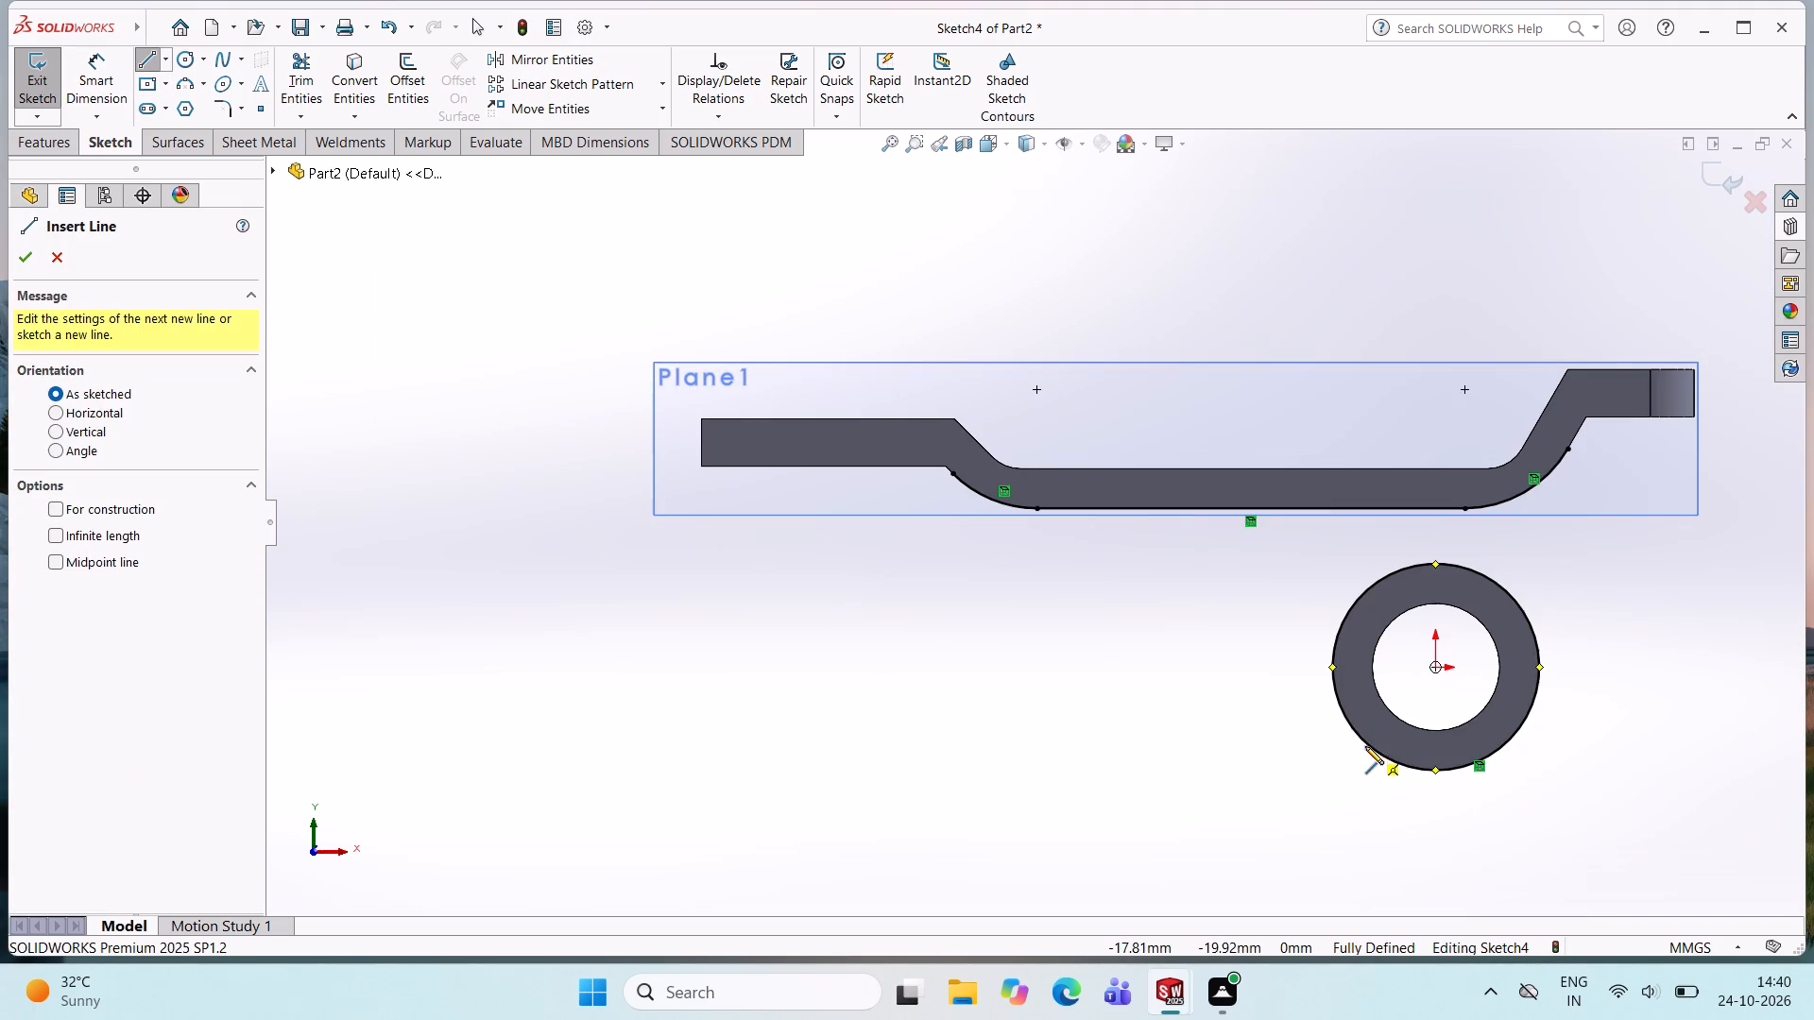
{"action": "left_click", "coordinate": [971, 490]}
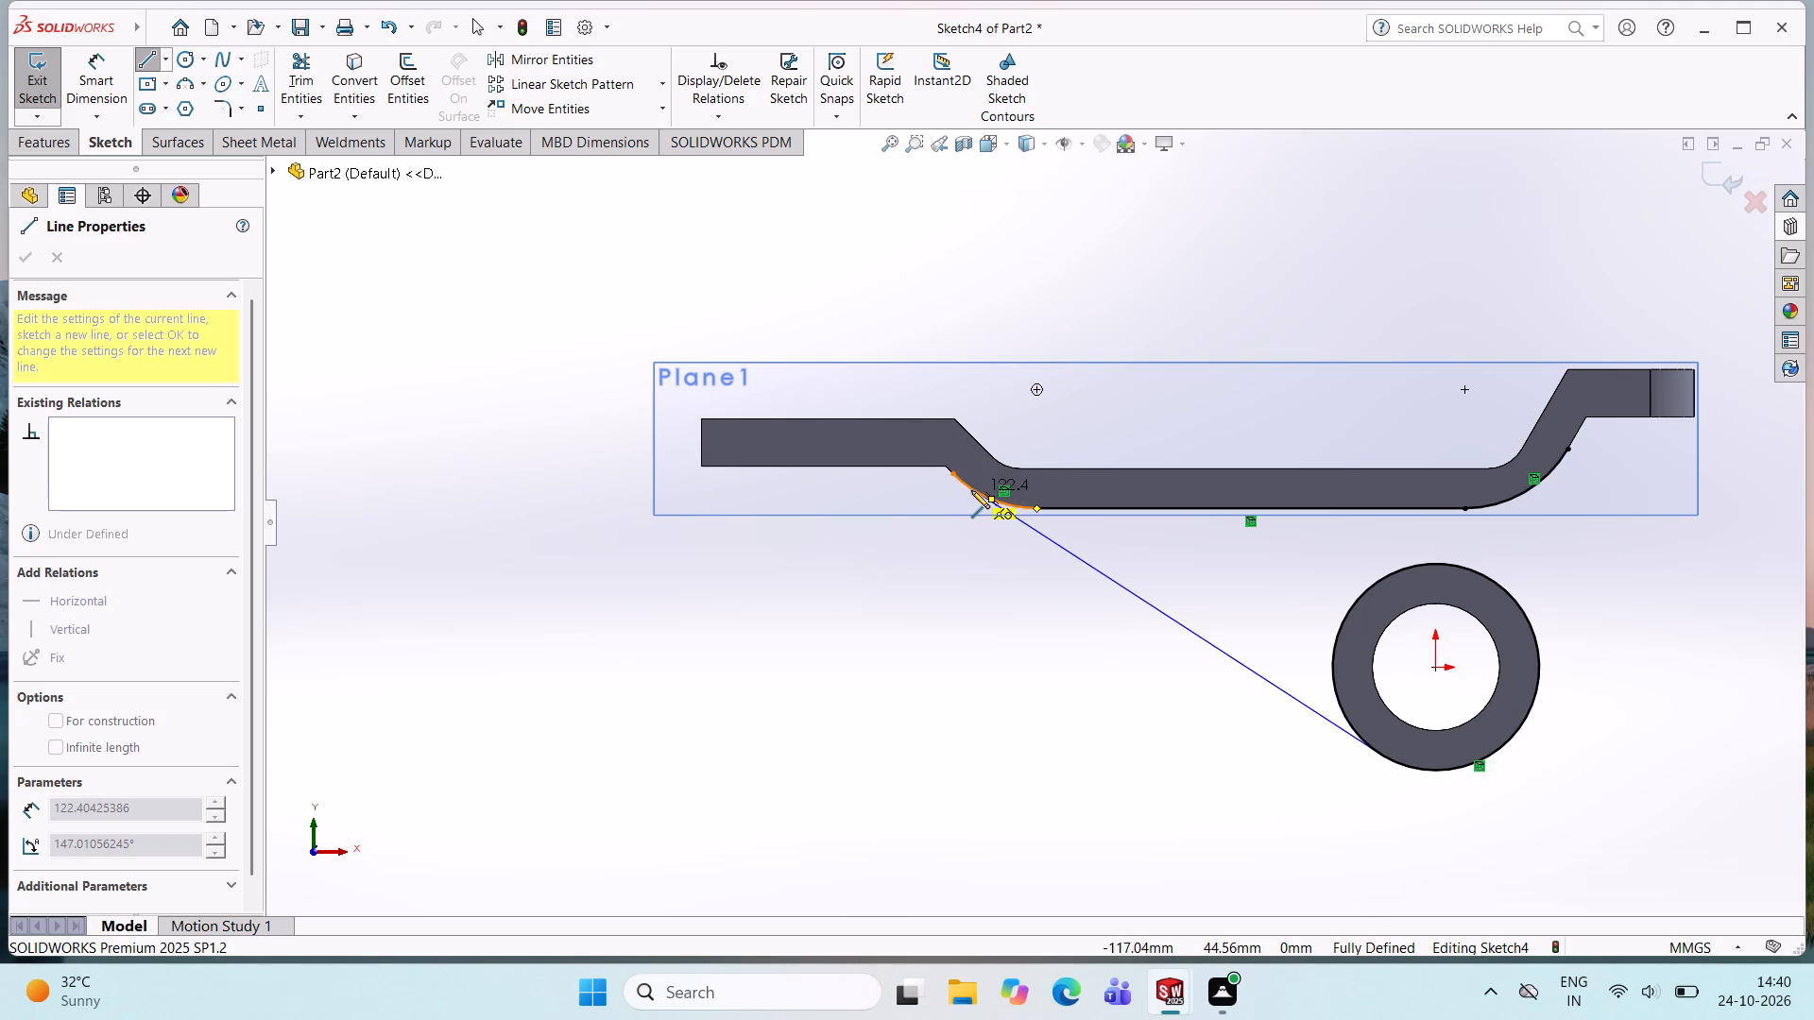
{"action": "key", "text": "Escape"}
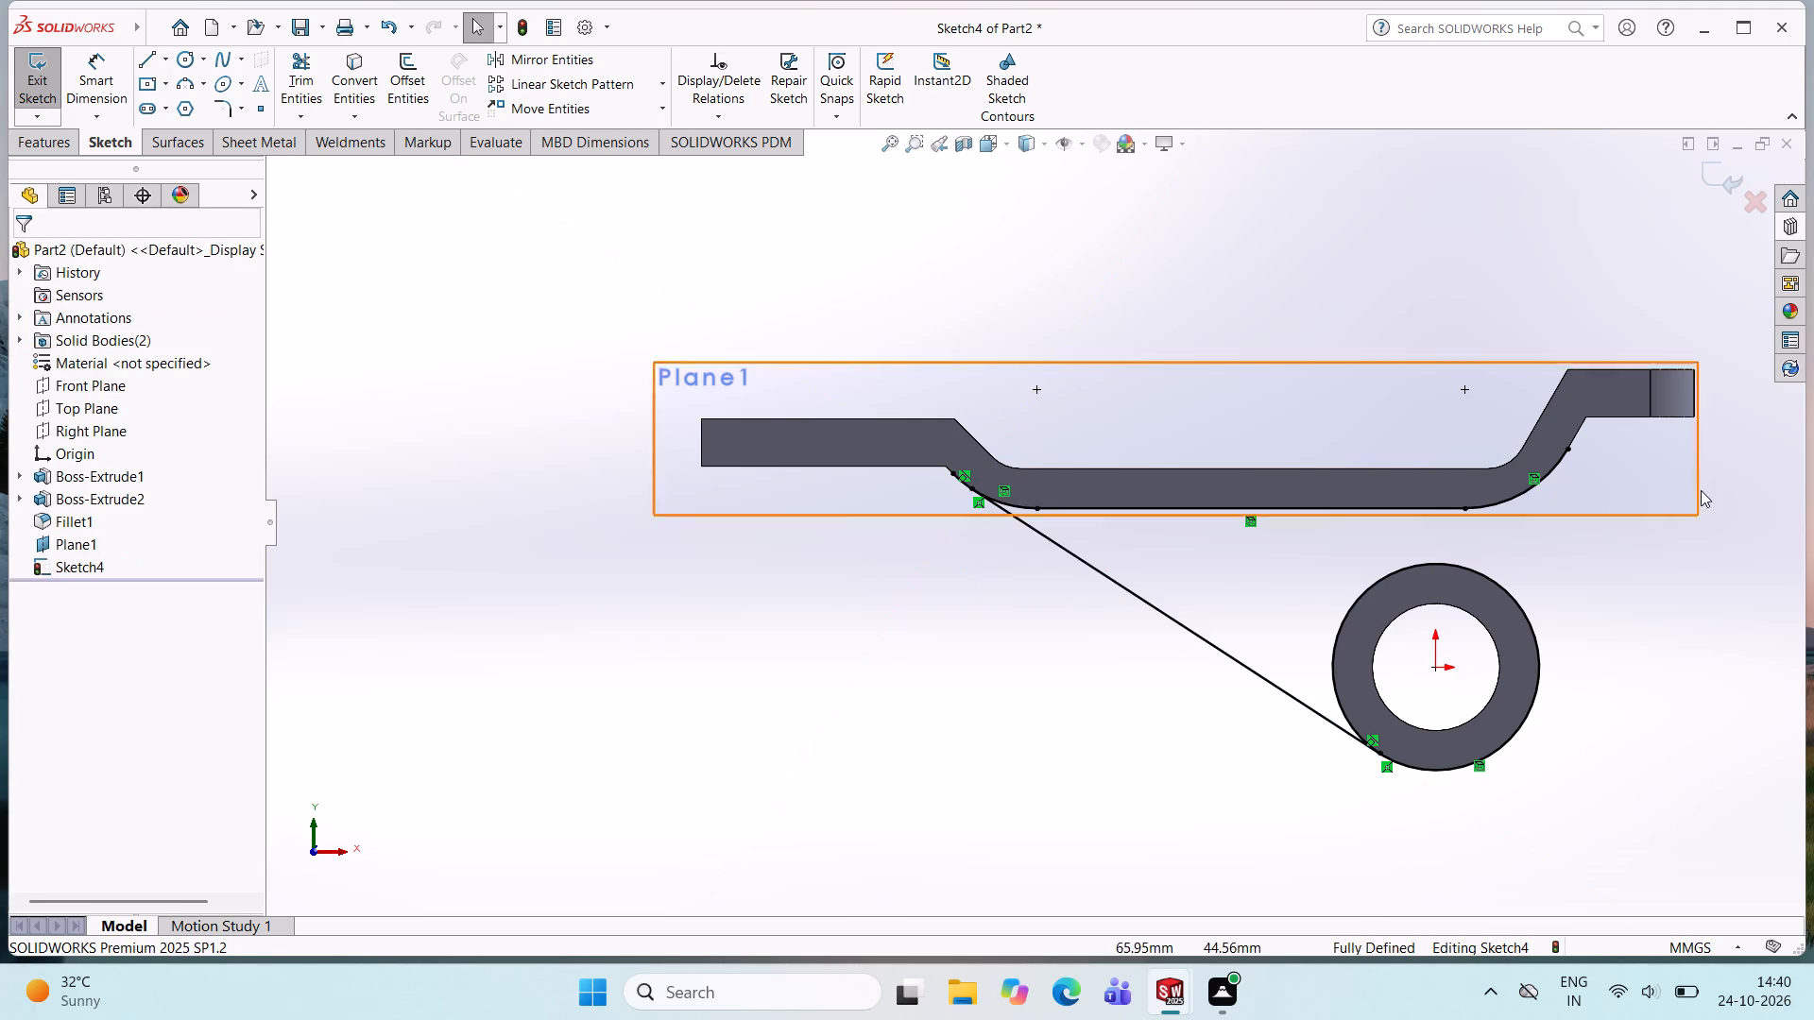
Sketch a free sloped line about 39 mm long between the short raised arm's lower bend and the cylinder.
{"action": "left_click", "coordinate": [145, 58]}
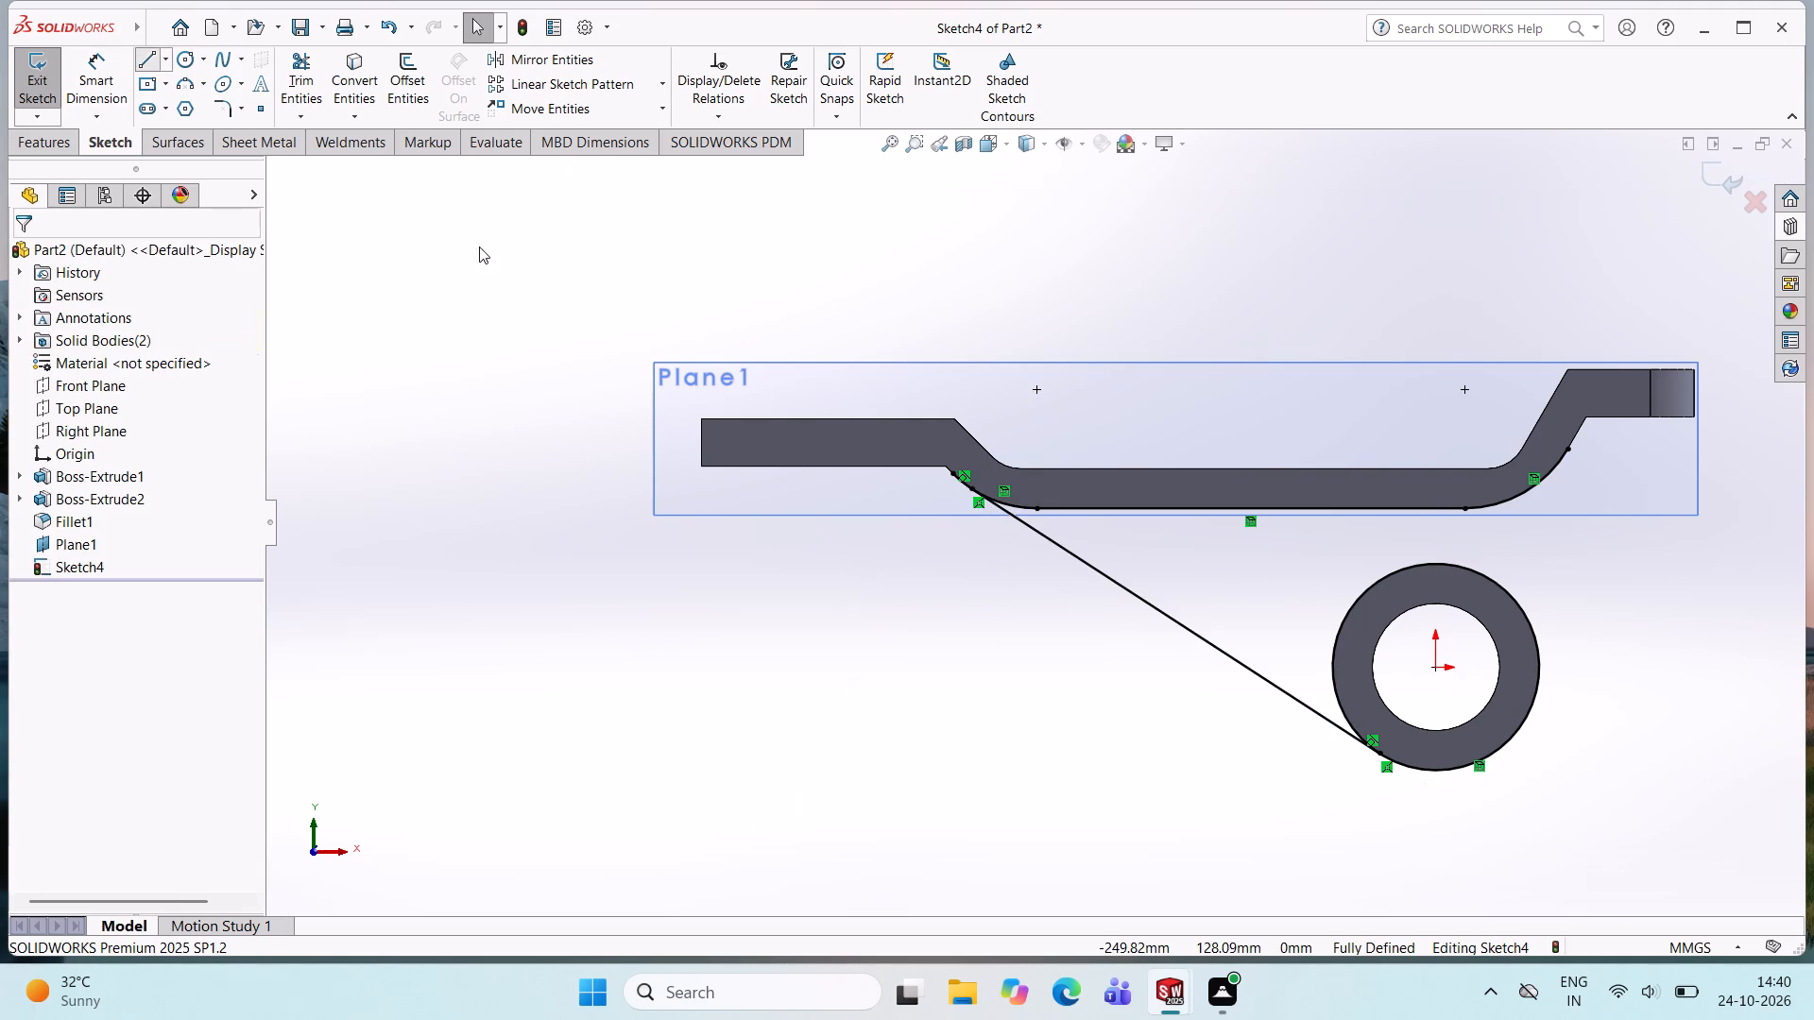
{"action": "left_click", "coordinate": [1591, 470]}
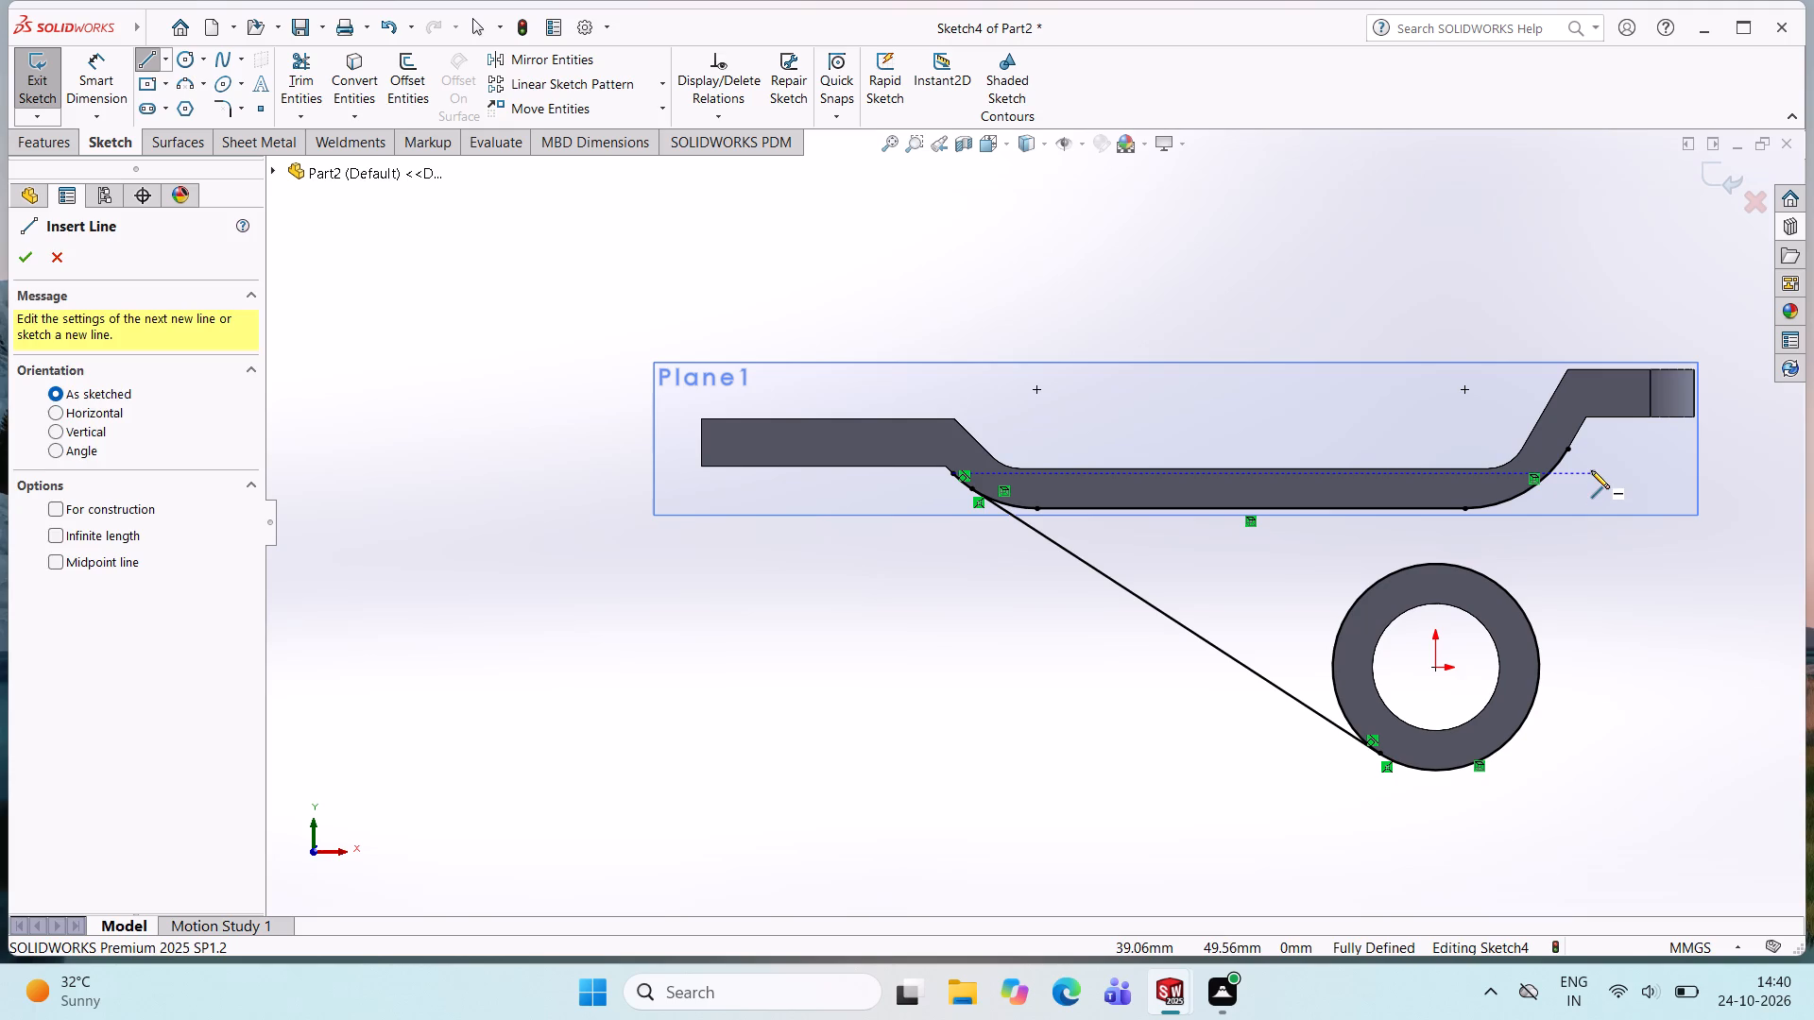
{"action": "left_click", "coordinate": [1451, 539]}
{"action": "key", "text": "Escape"}
{"action": "key", "text": "Escape"}
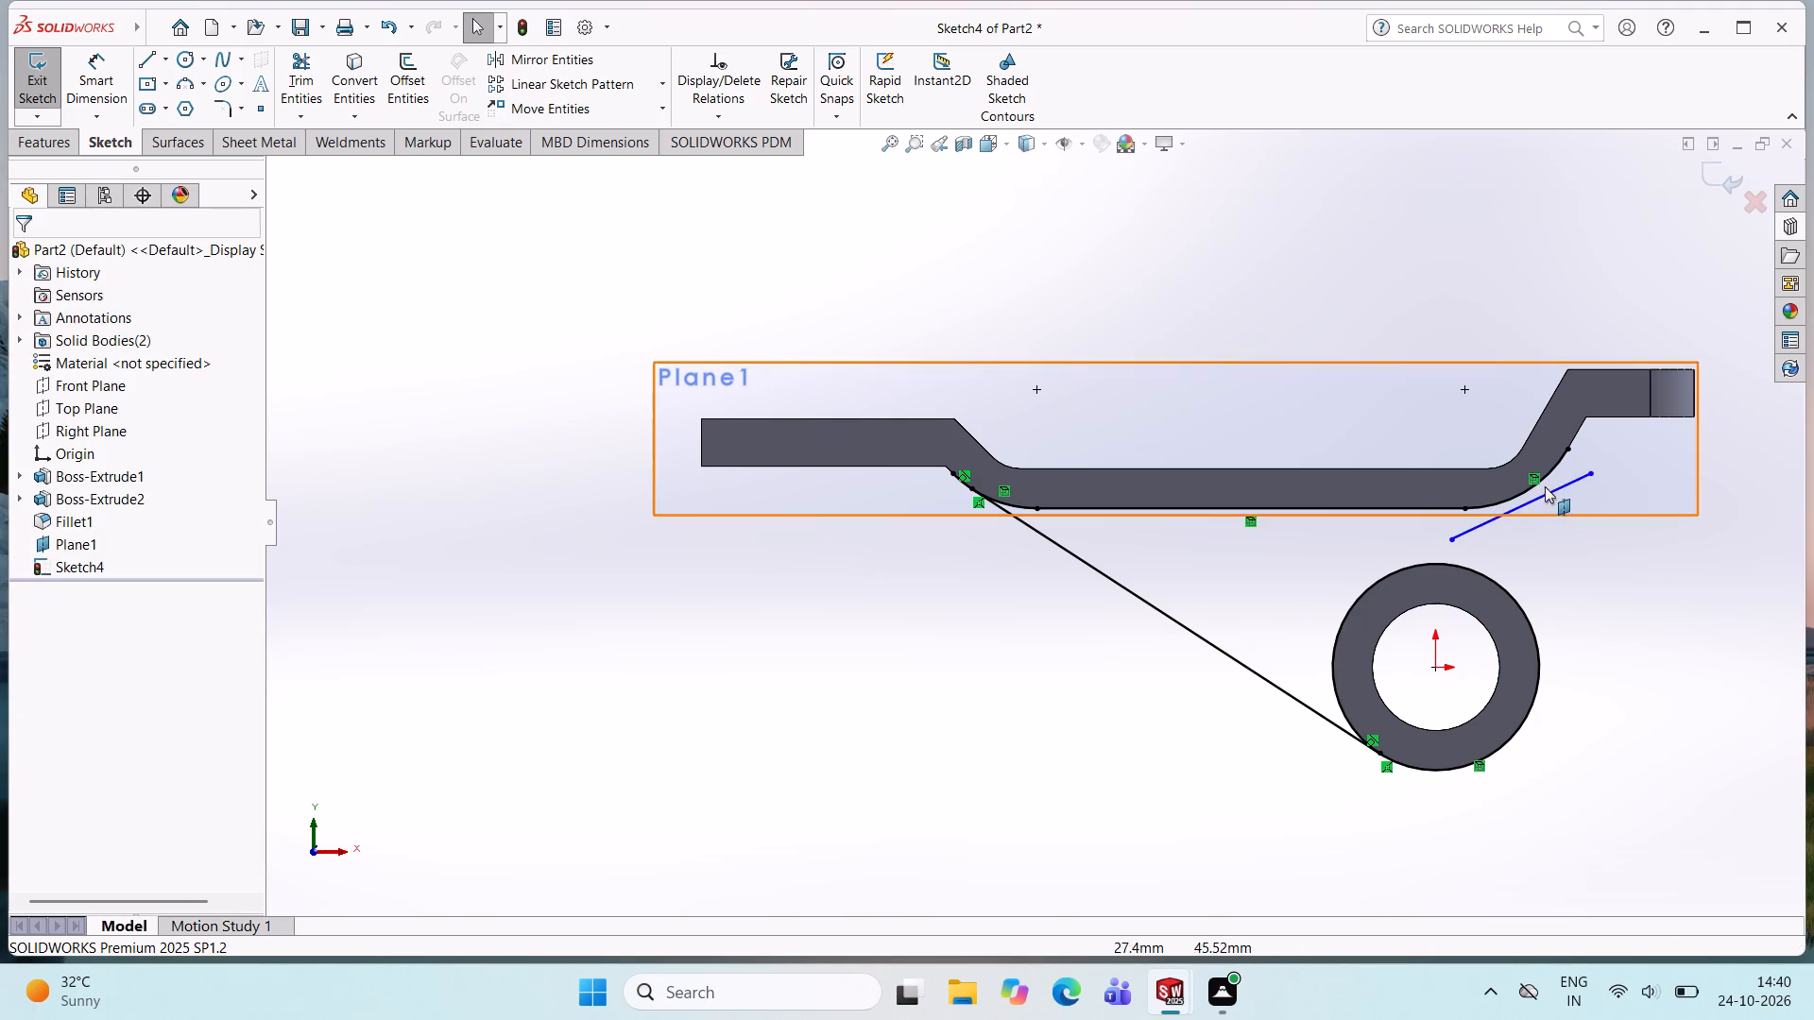
Make the short sloped line tangent to the lower bend arc beneath the plate's short raised arm.
{"action": "scroll", "coordinate": [1541, 492], "scroll_direction": "down", "scroll_amount": 4}
{"action": "left_click", "coordinate": [1385, 518]}
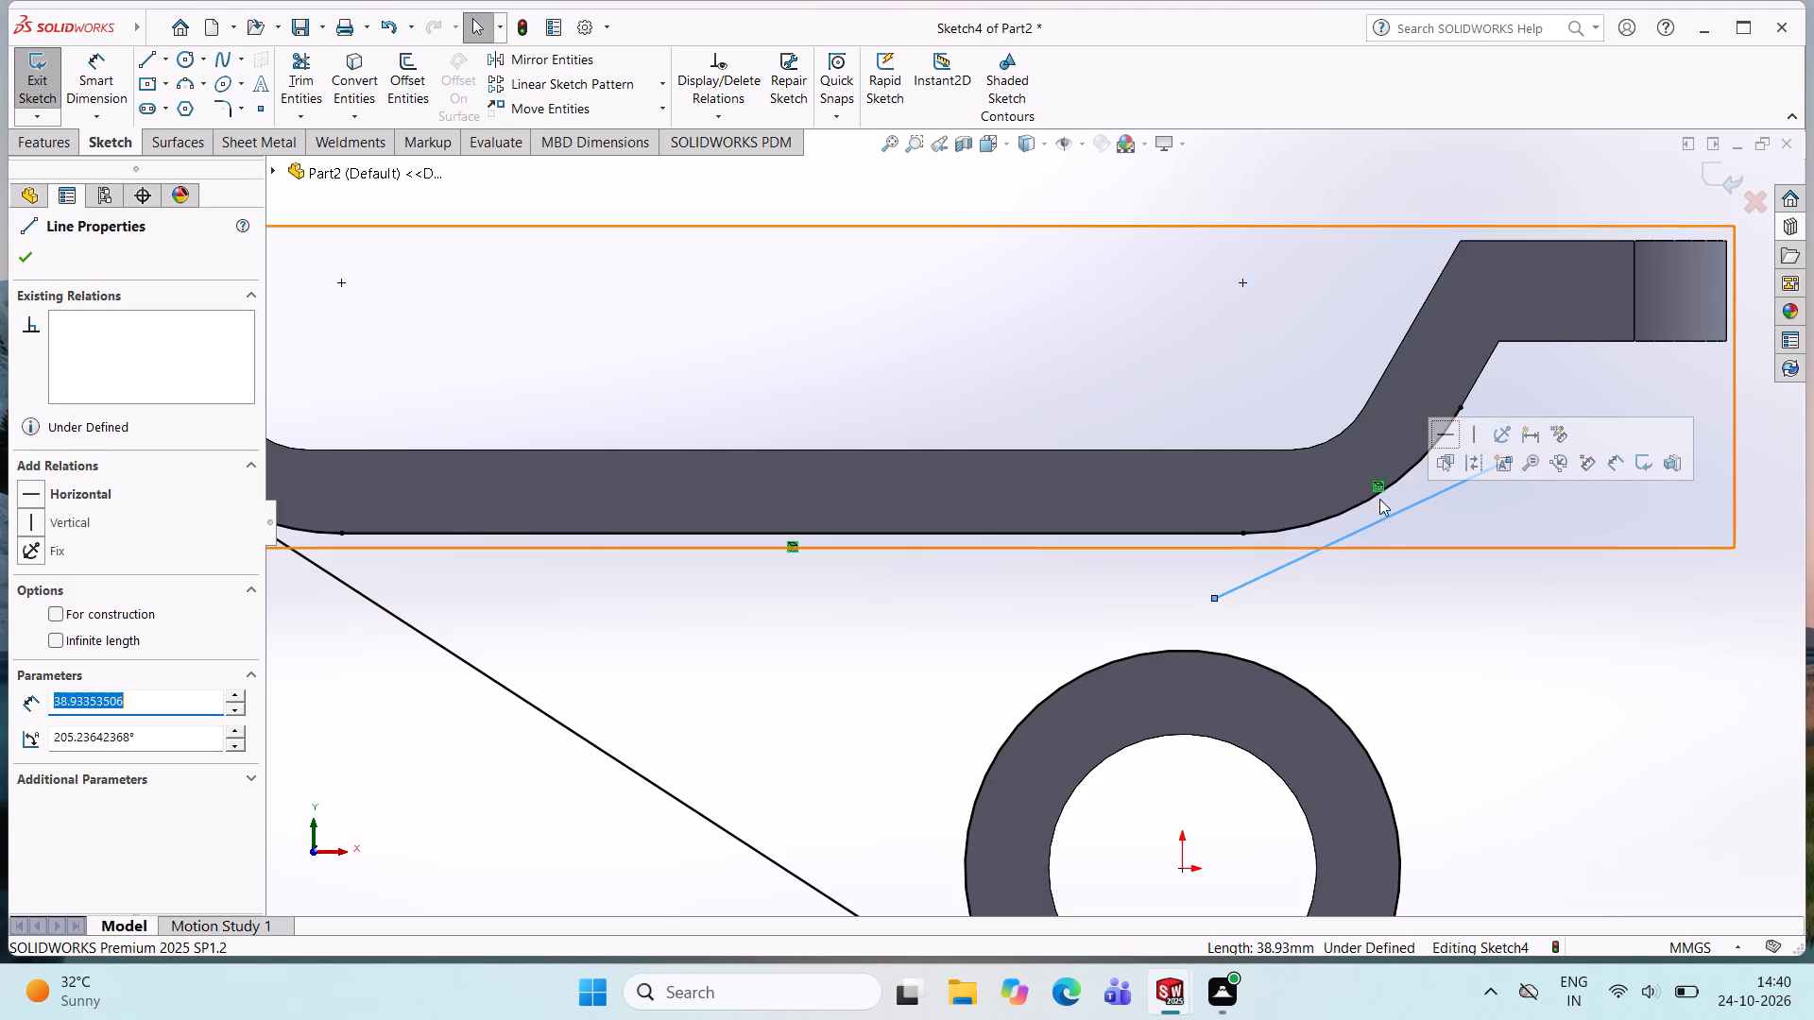
{"action": "left_click", "coordinate": [1375, 495], "text": "ctrl"}
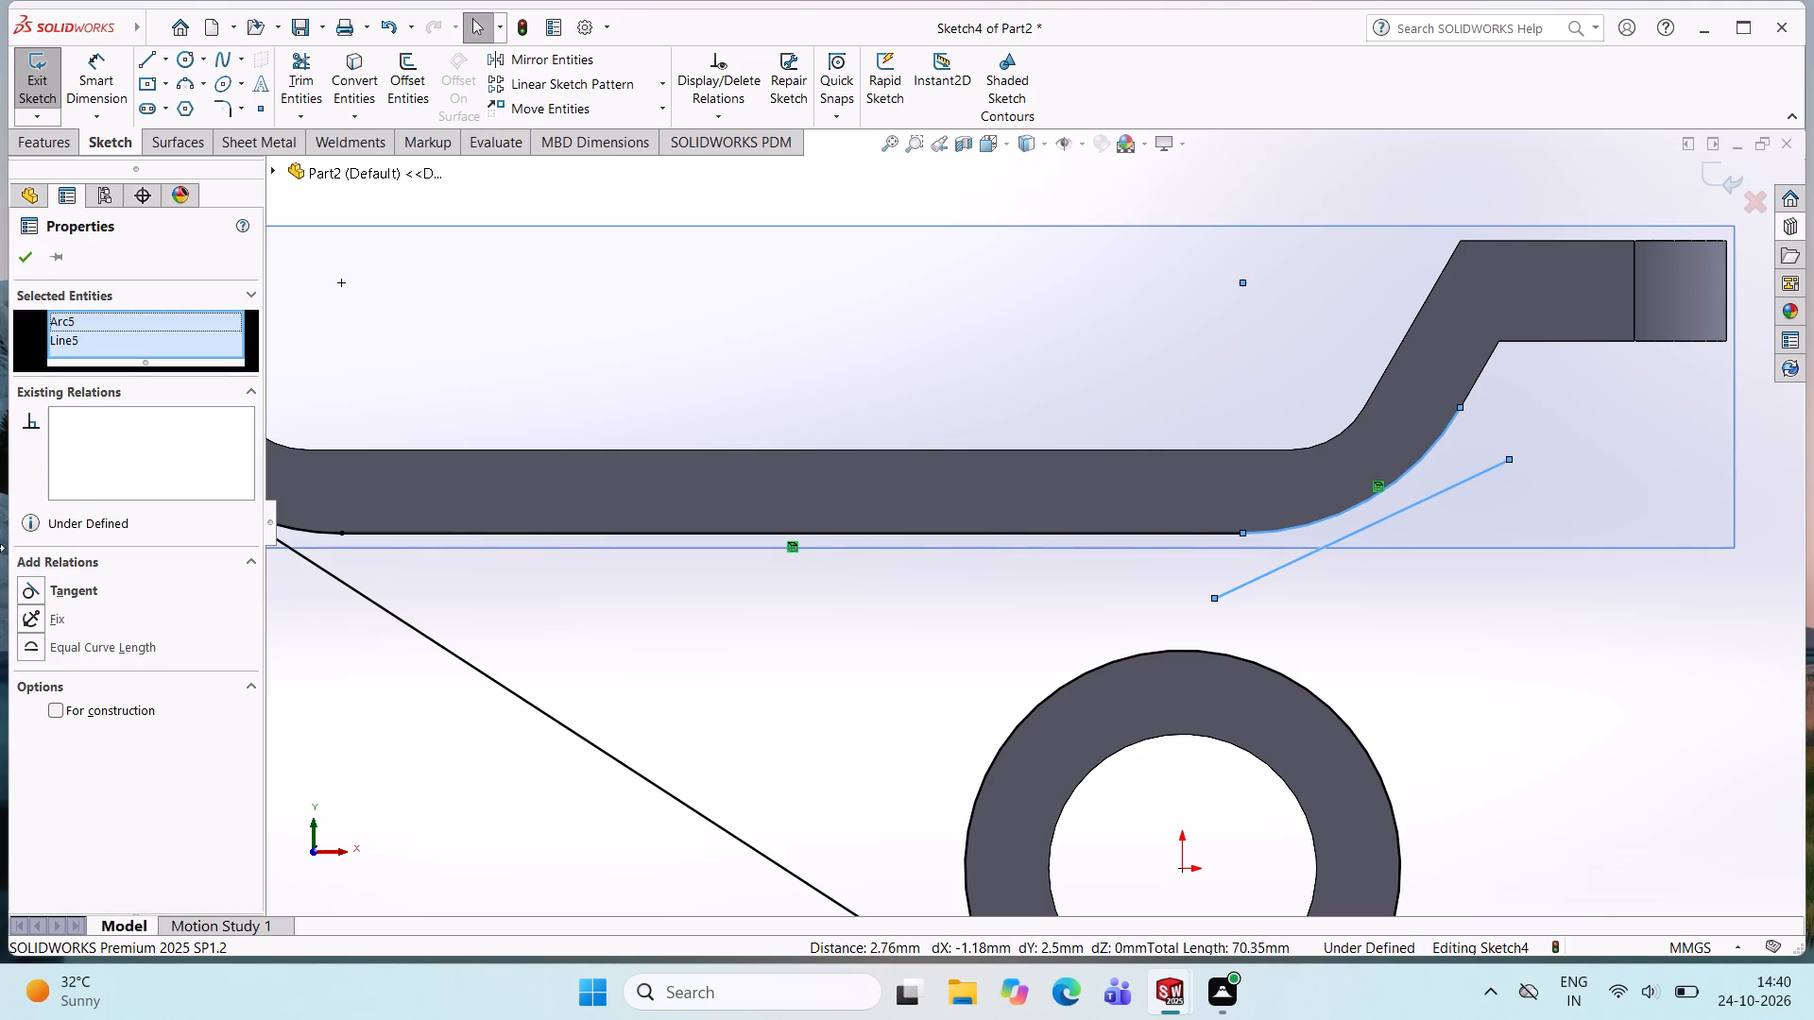
{"action": "left_click", "coordinate": [95, 591]}
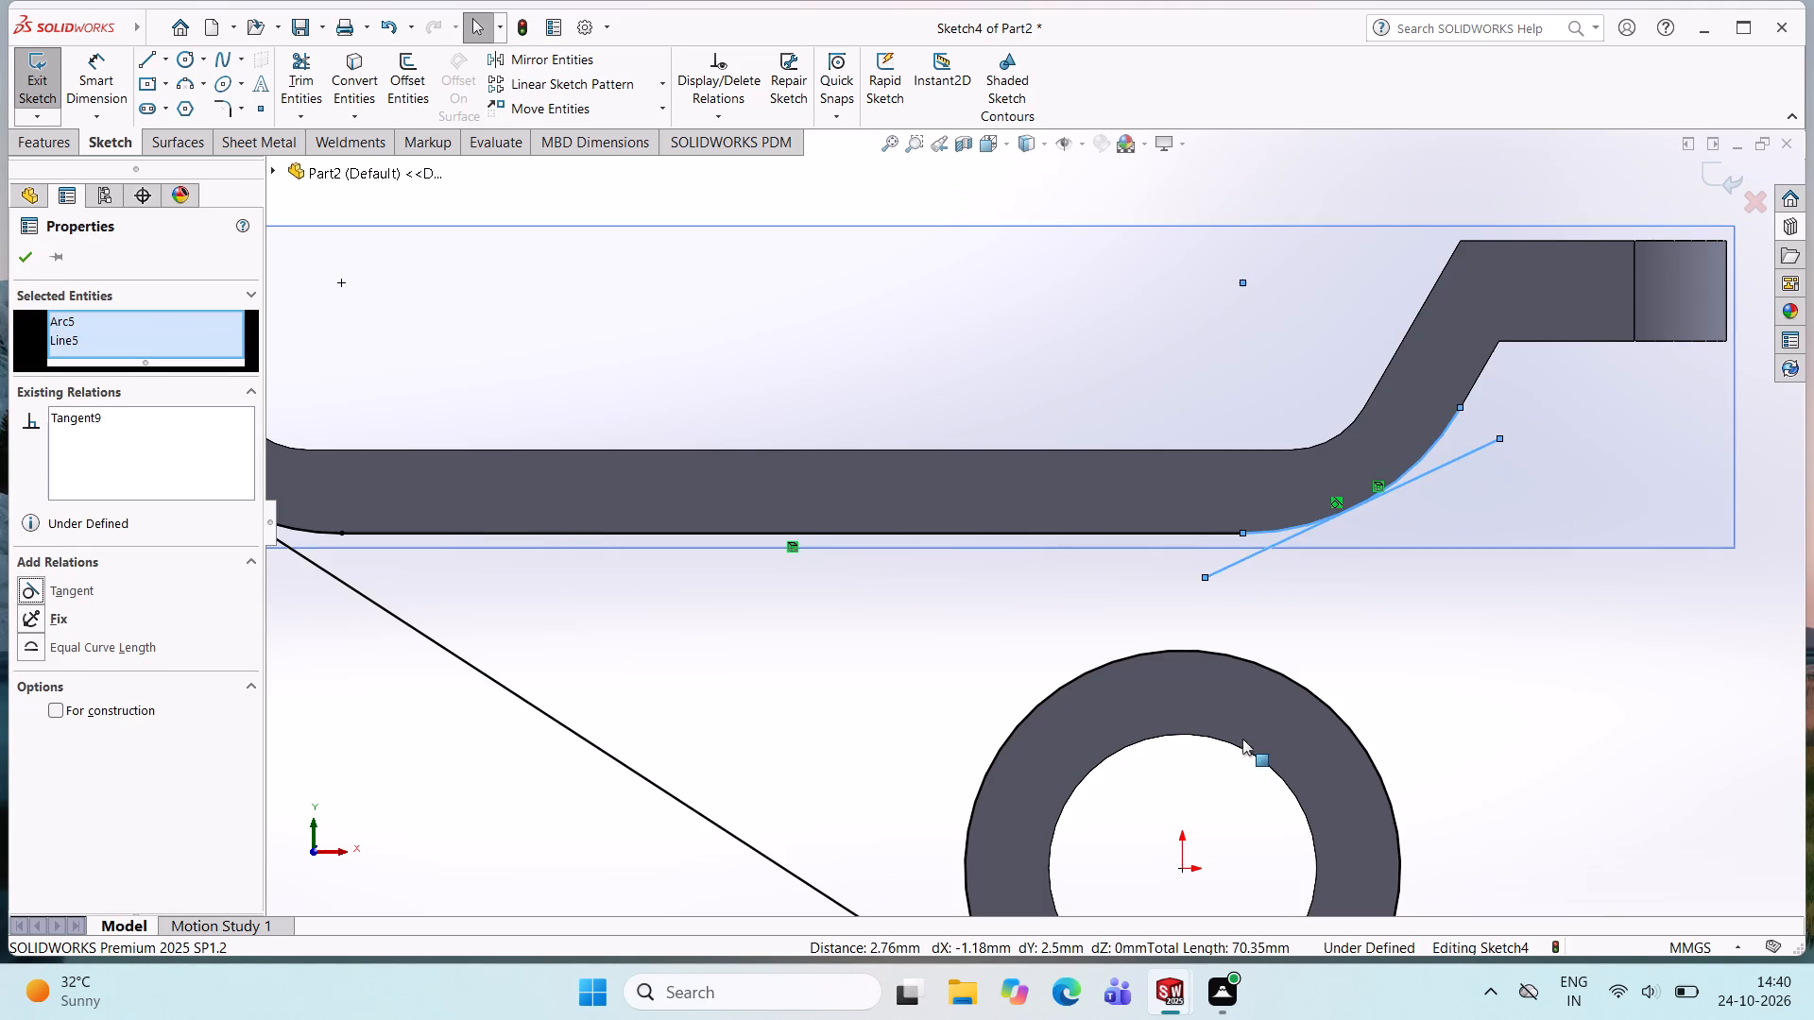
{"action": "key", "text": "grave"}
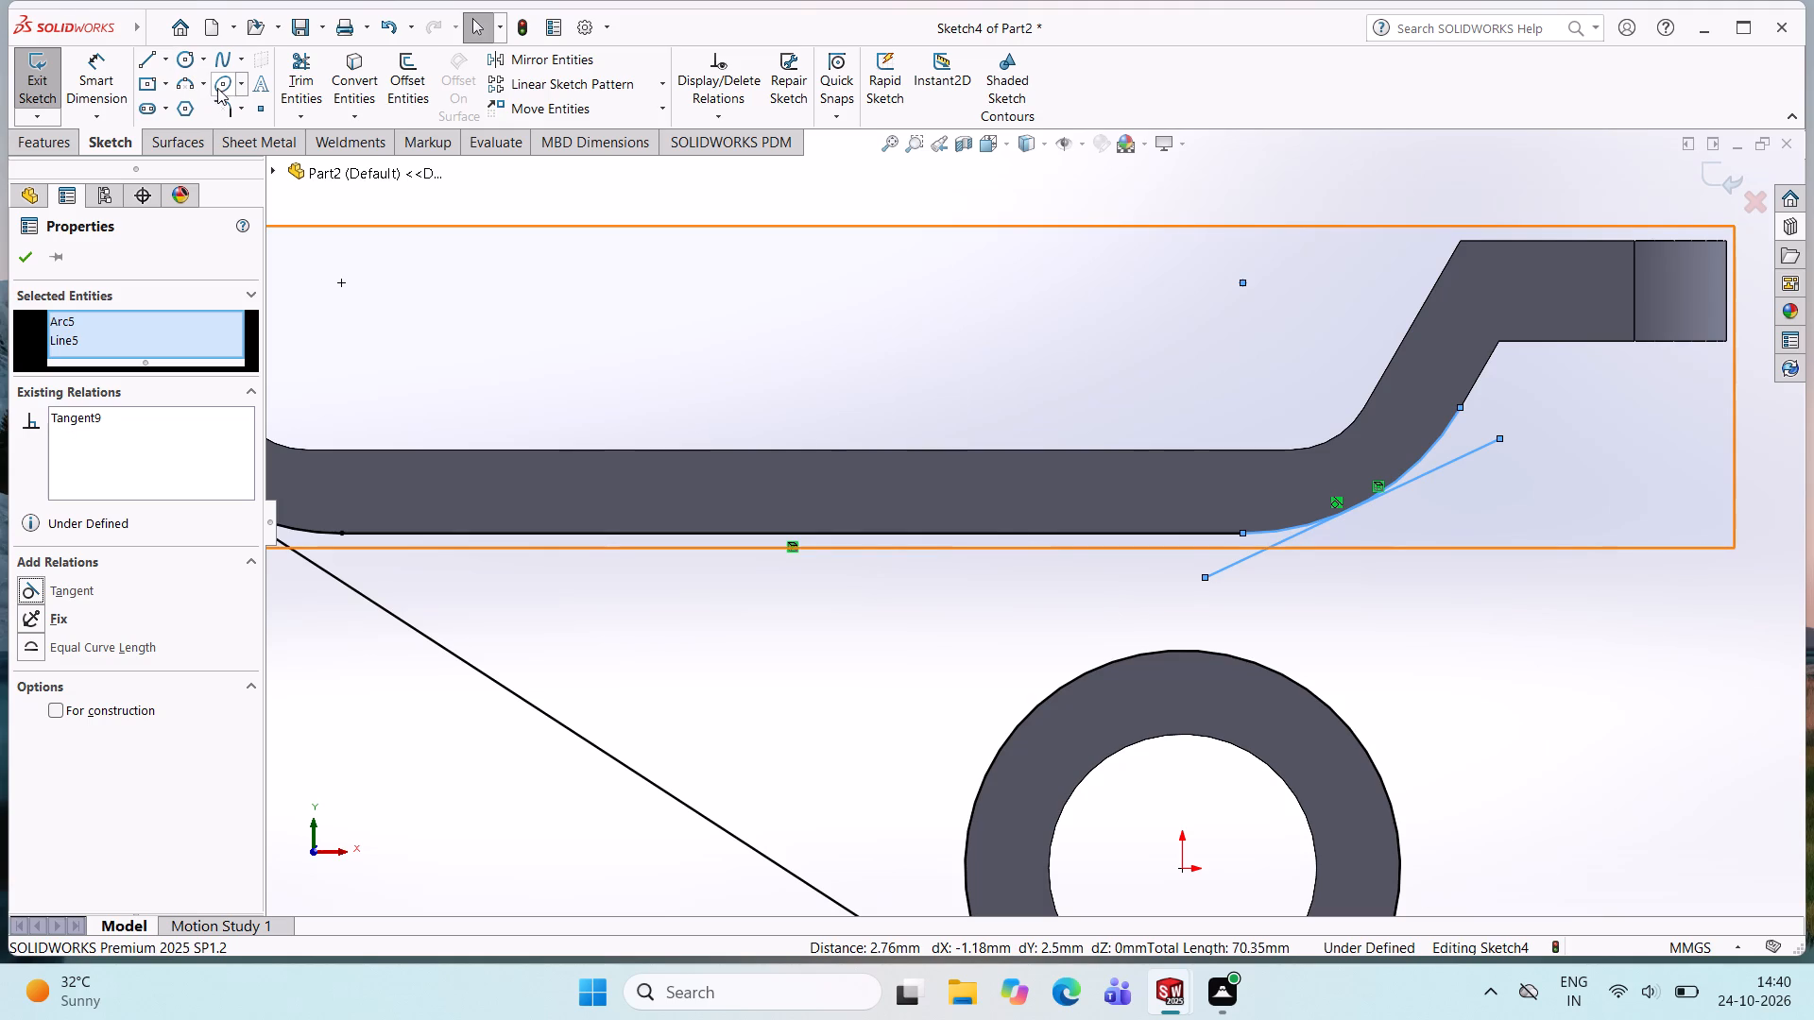
Sketch a three-point arc of about 9.16 mm radius from the short sloped line's lower end to the cylinder's outer circle.
{"action": "left_click", "coordinate": [184, 82]}
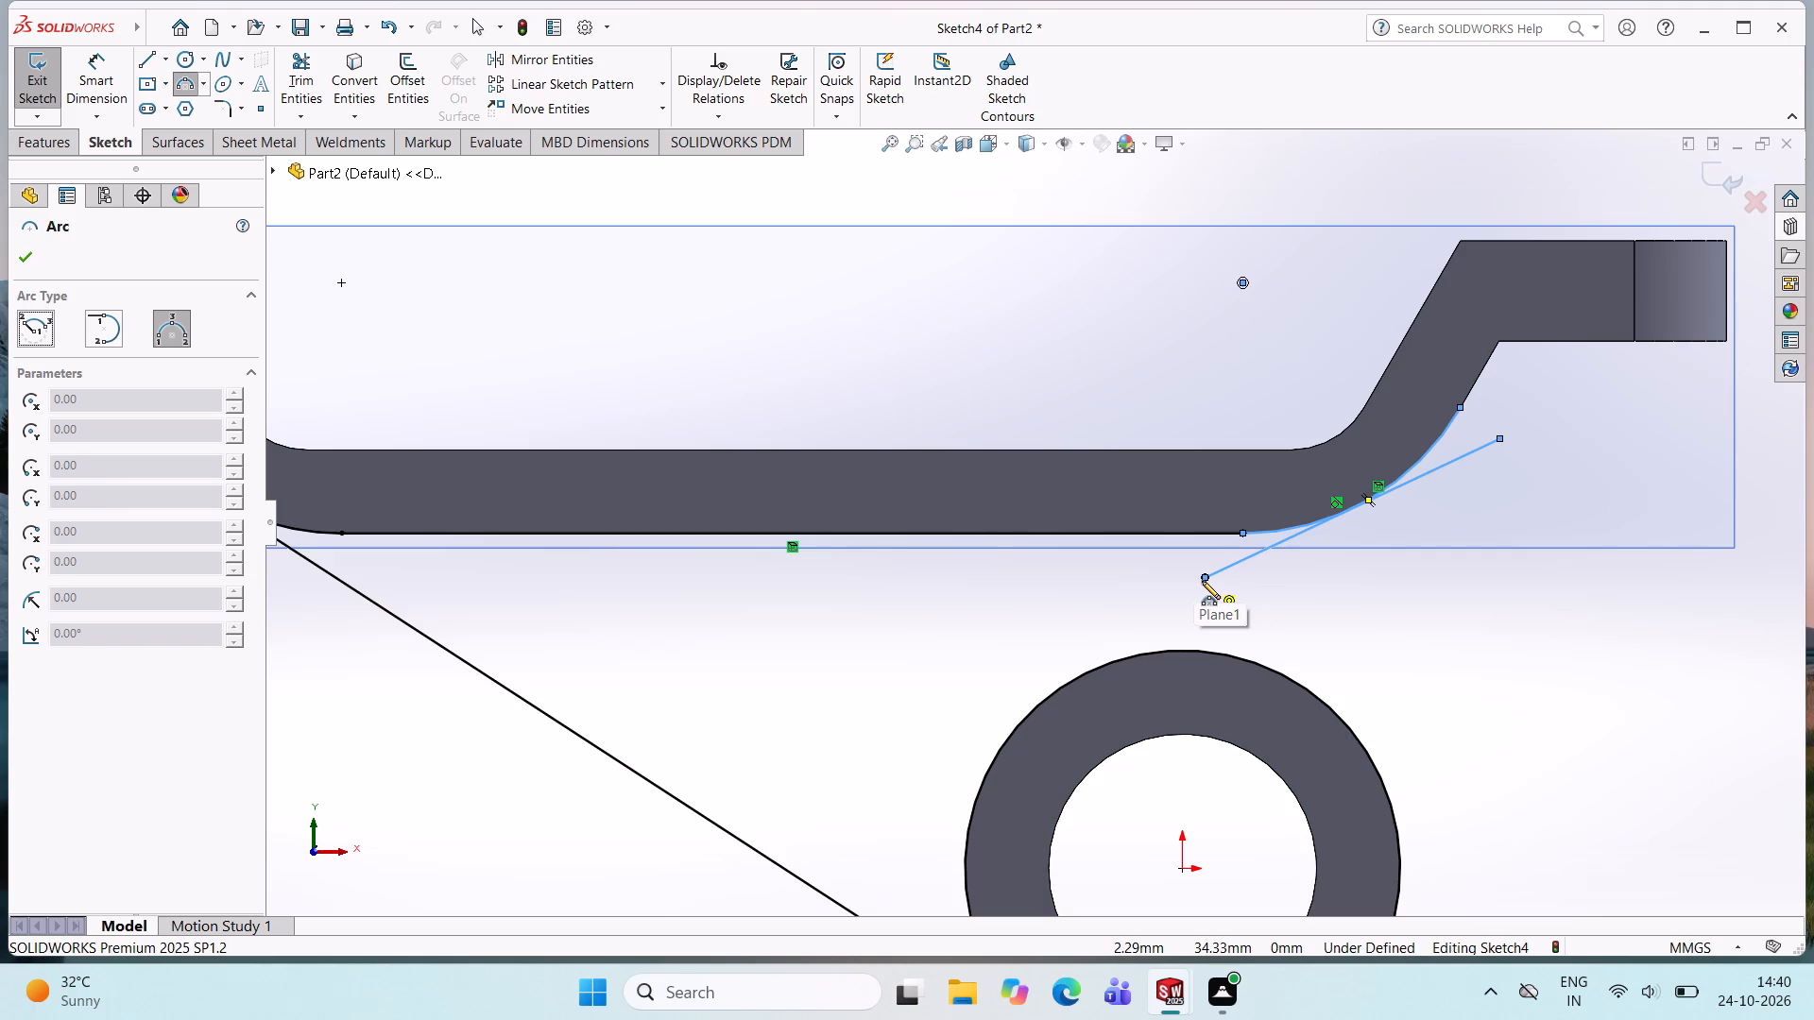
{"action": "left_click", "coordinate": [1204, 581]}
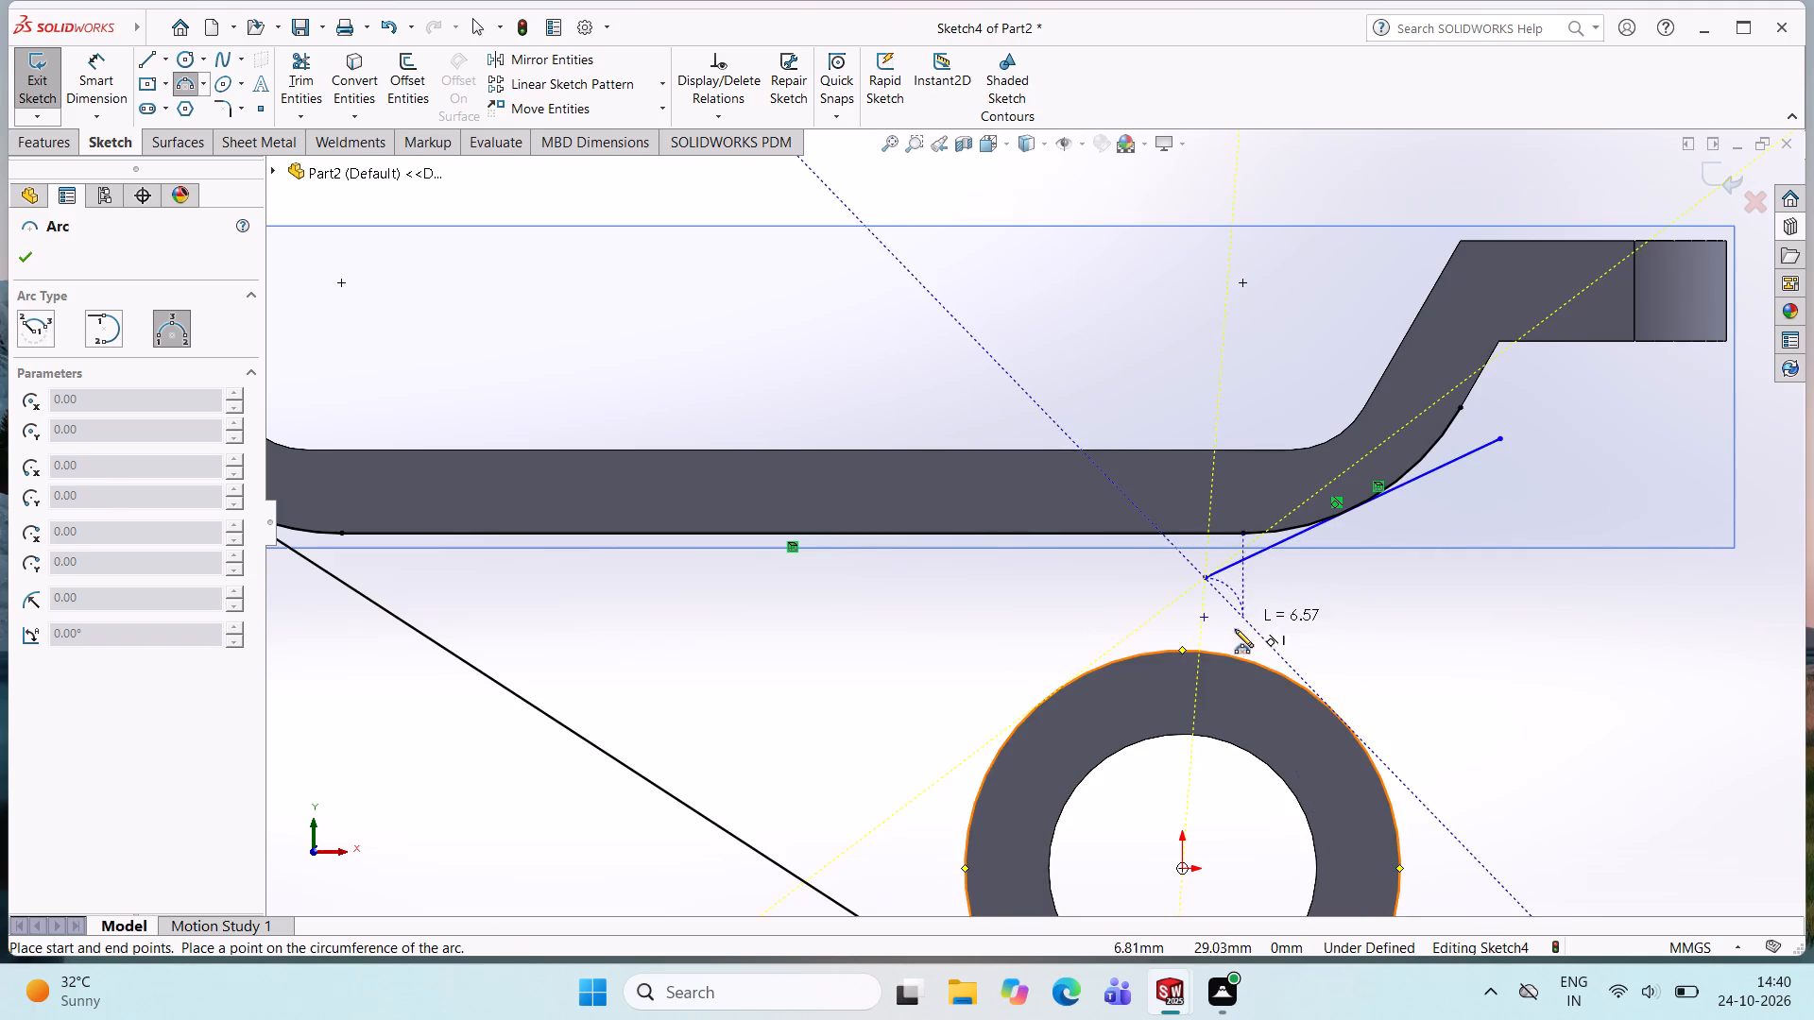
{"action": "left_click", "coordinate": [1266, 668]}
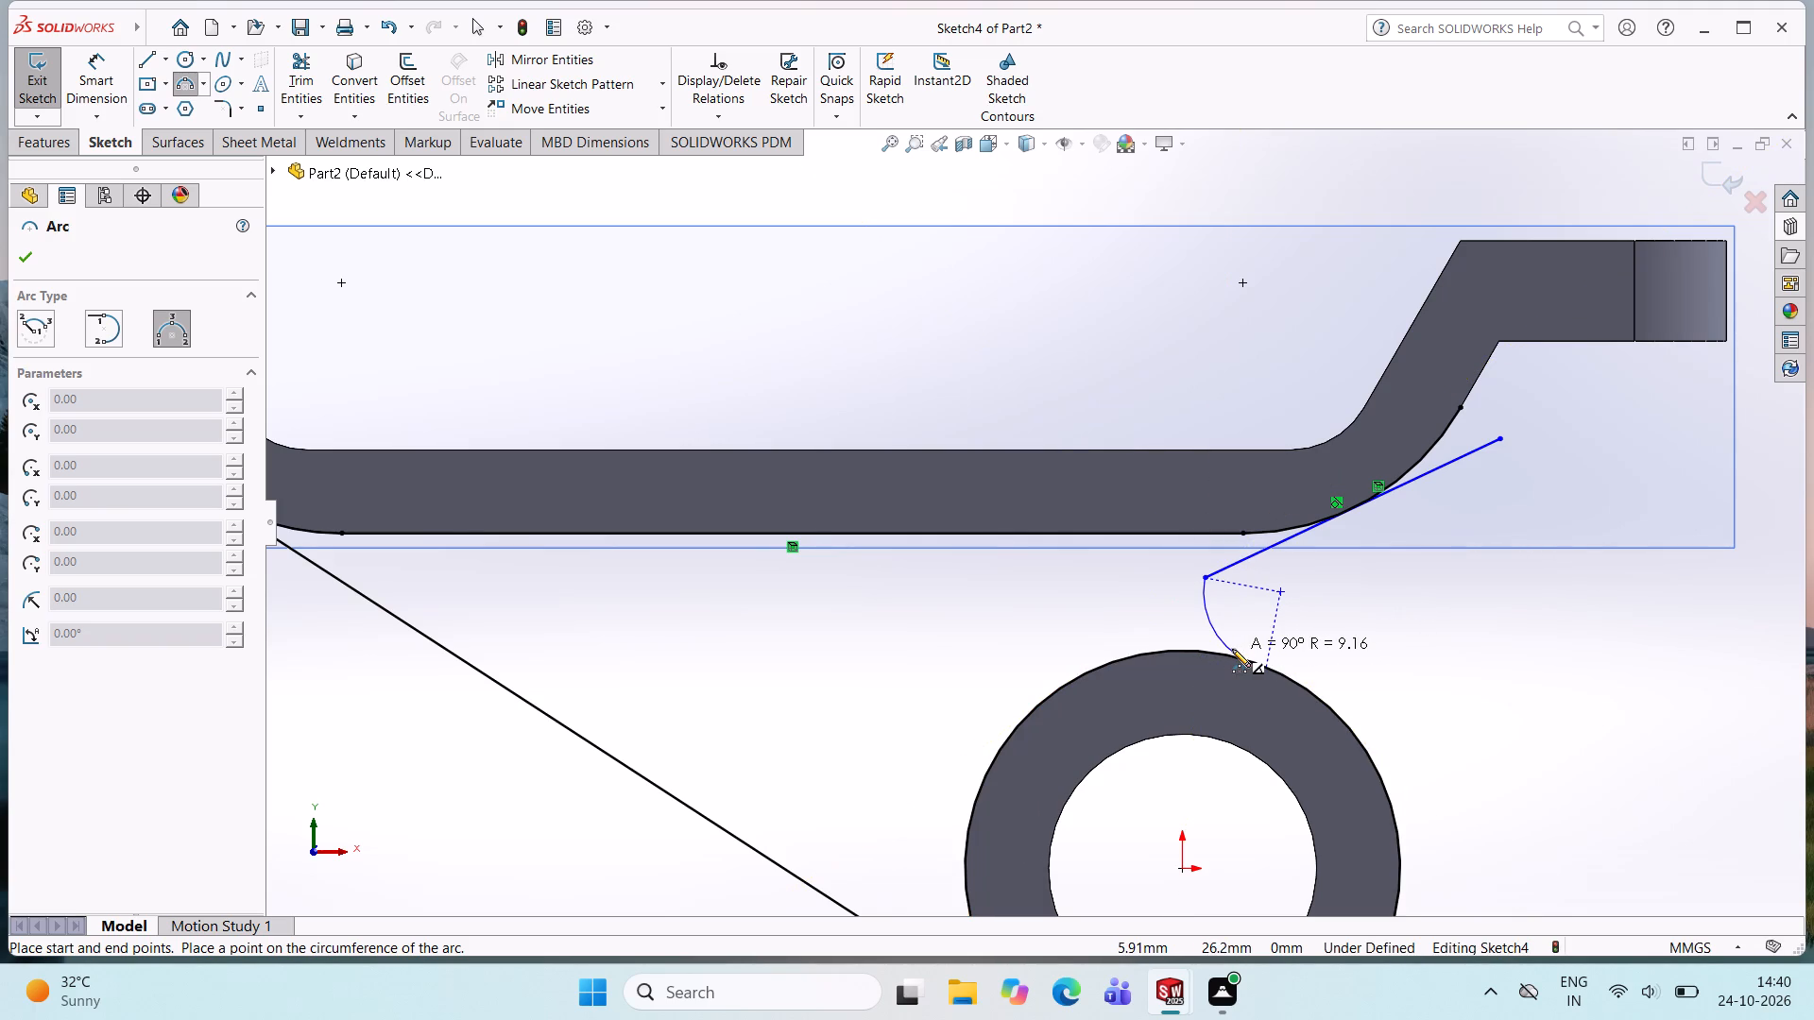
{"action": "left_click", "coordinate": [1232, 649]}
{"action": "key", "text": "Escape"}
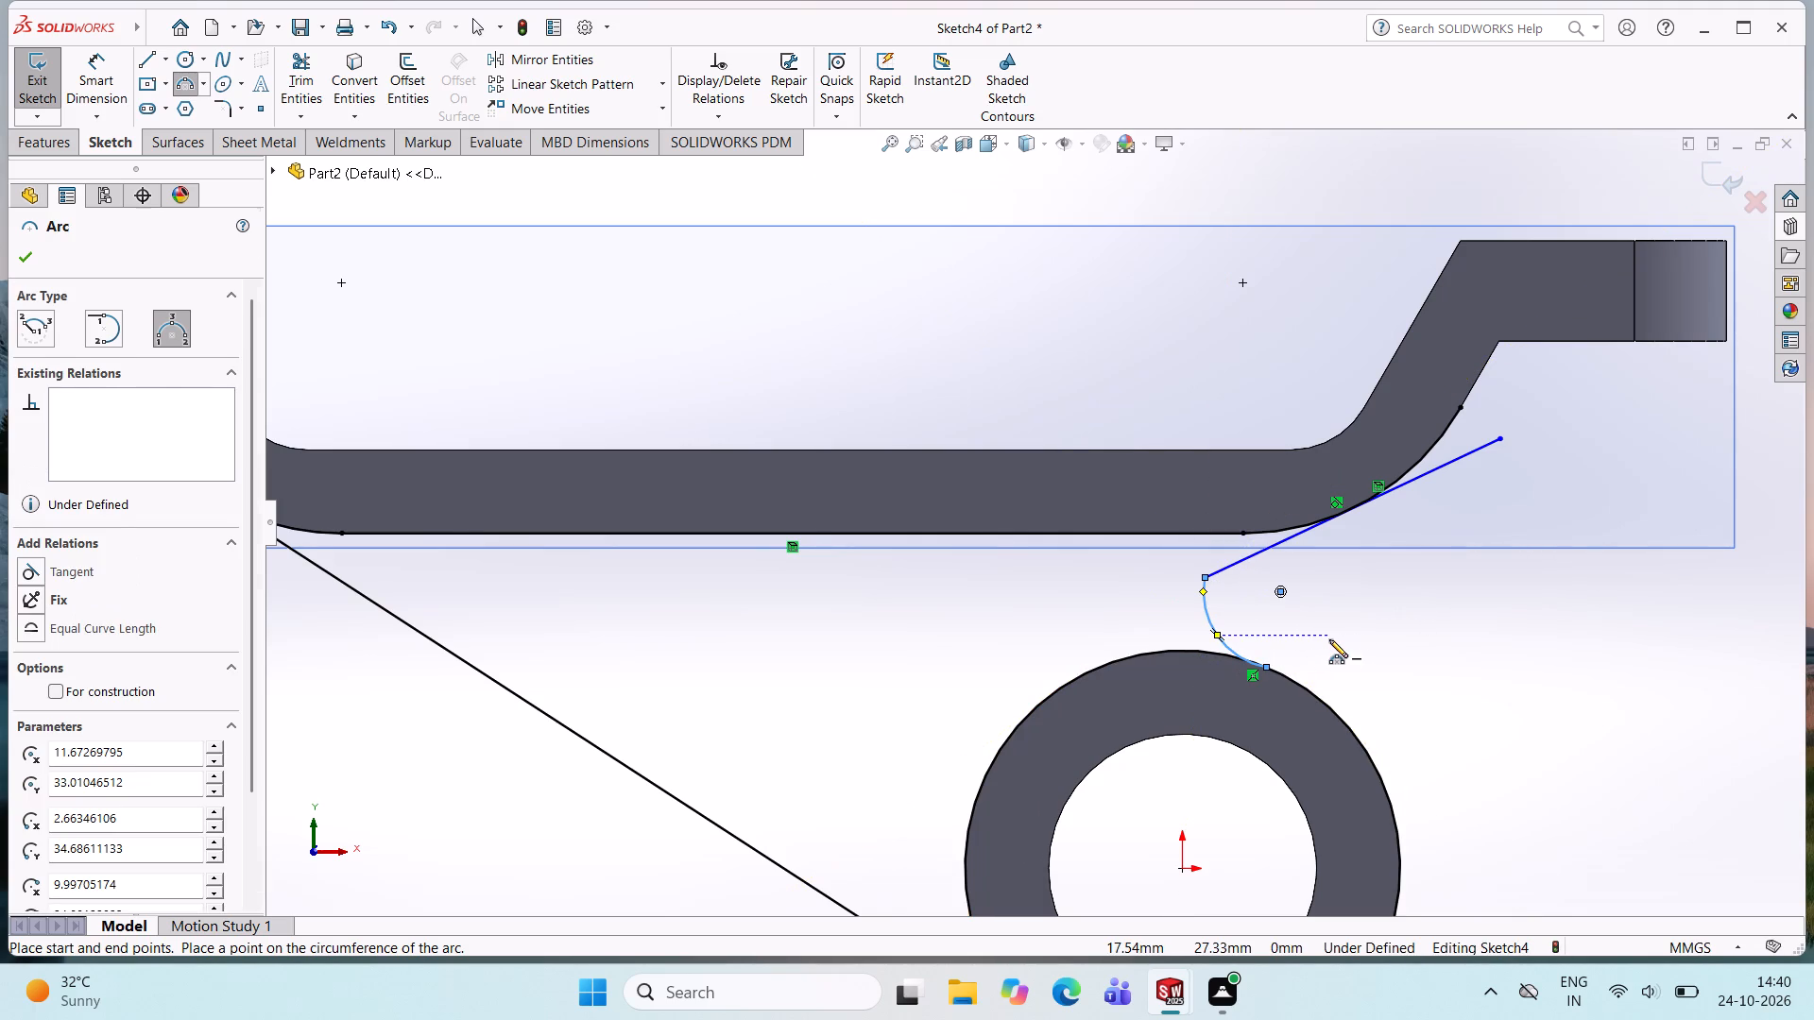
{"action": "key", "text": "Escape"}
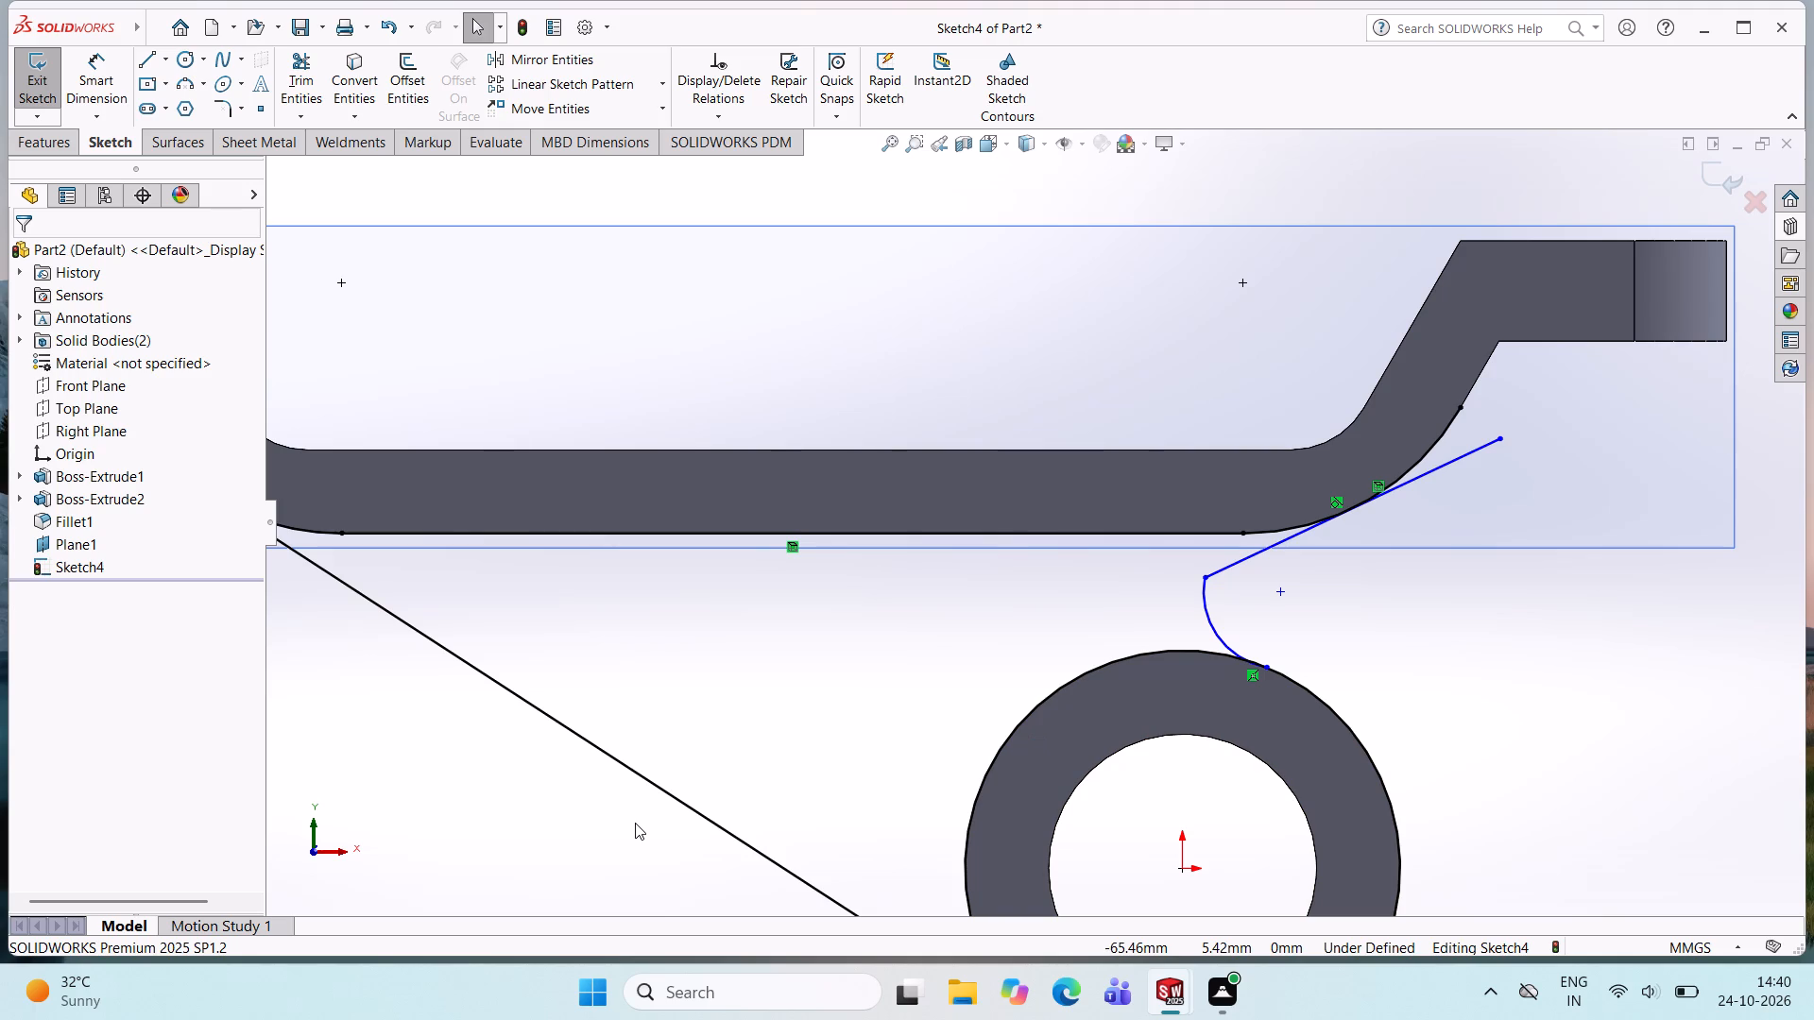
{"action": "key", "text": "Escape"}
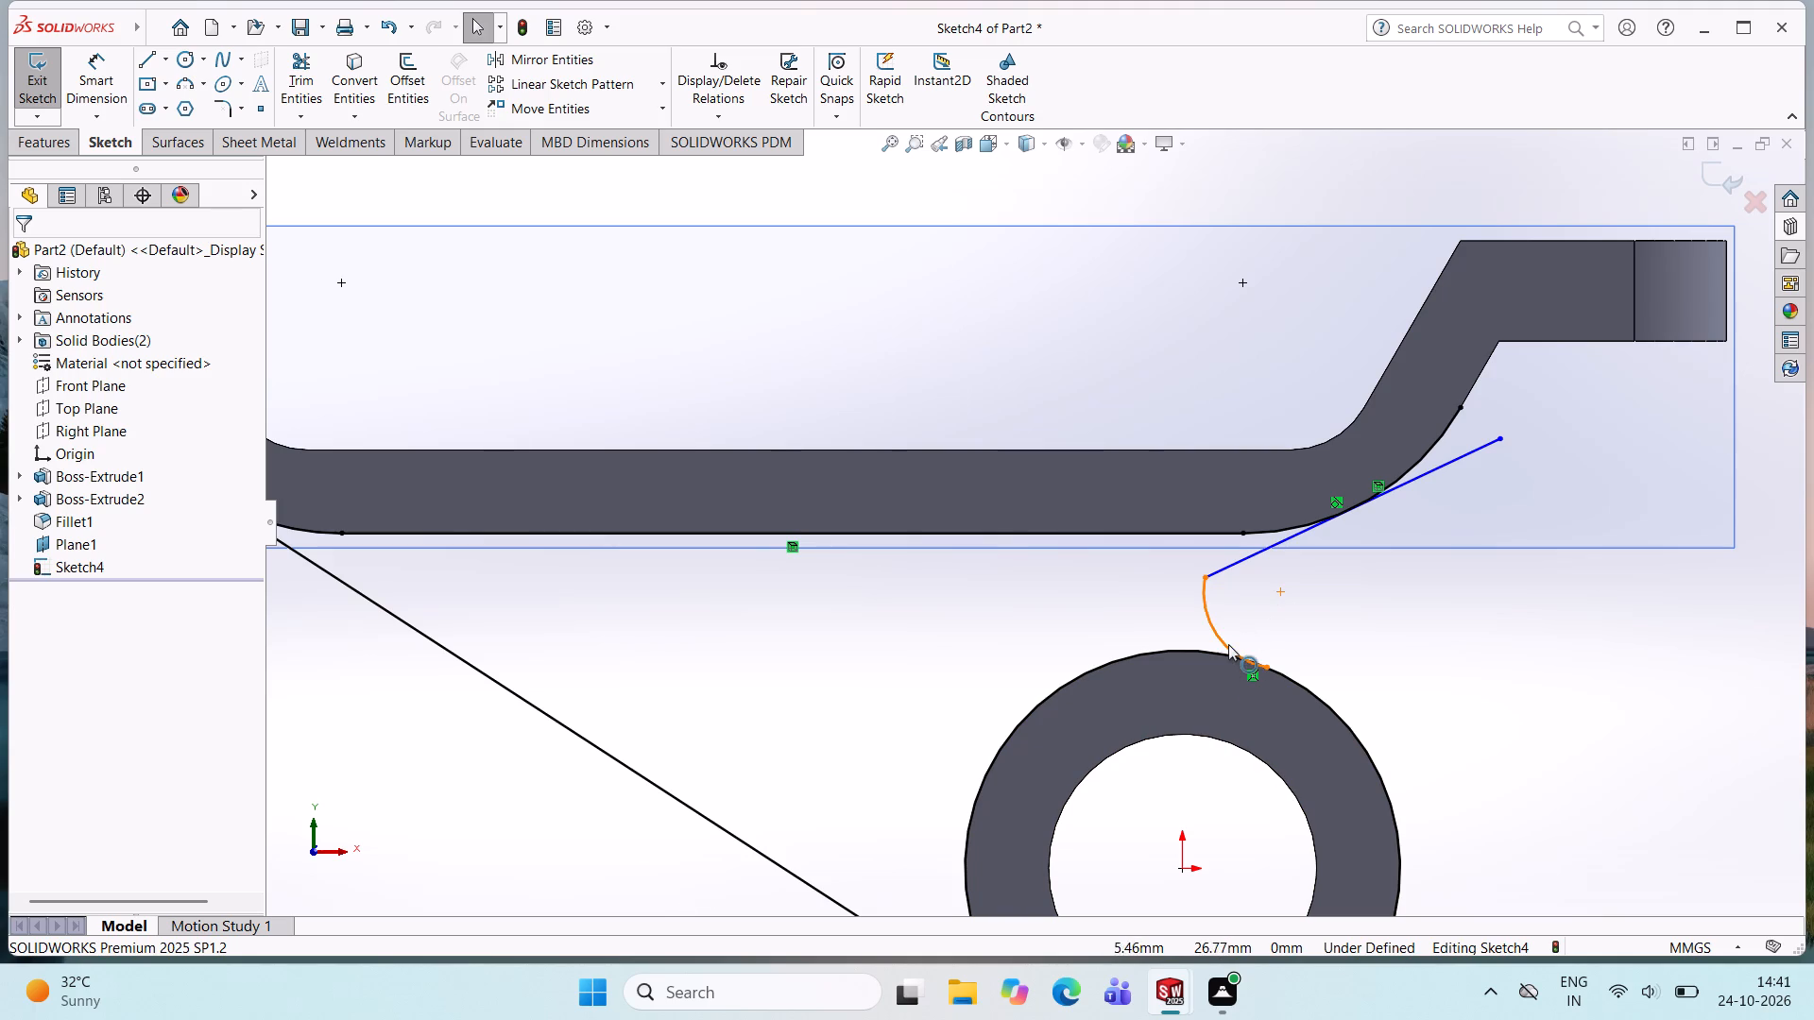
Make the small connecting arc tangent to the cylinder's outer circle.
{"action": "left_click", "coordinate": [1228, 644]}
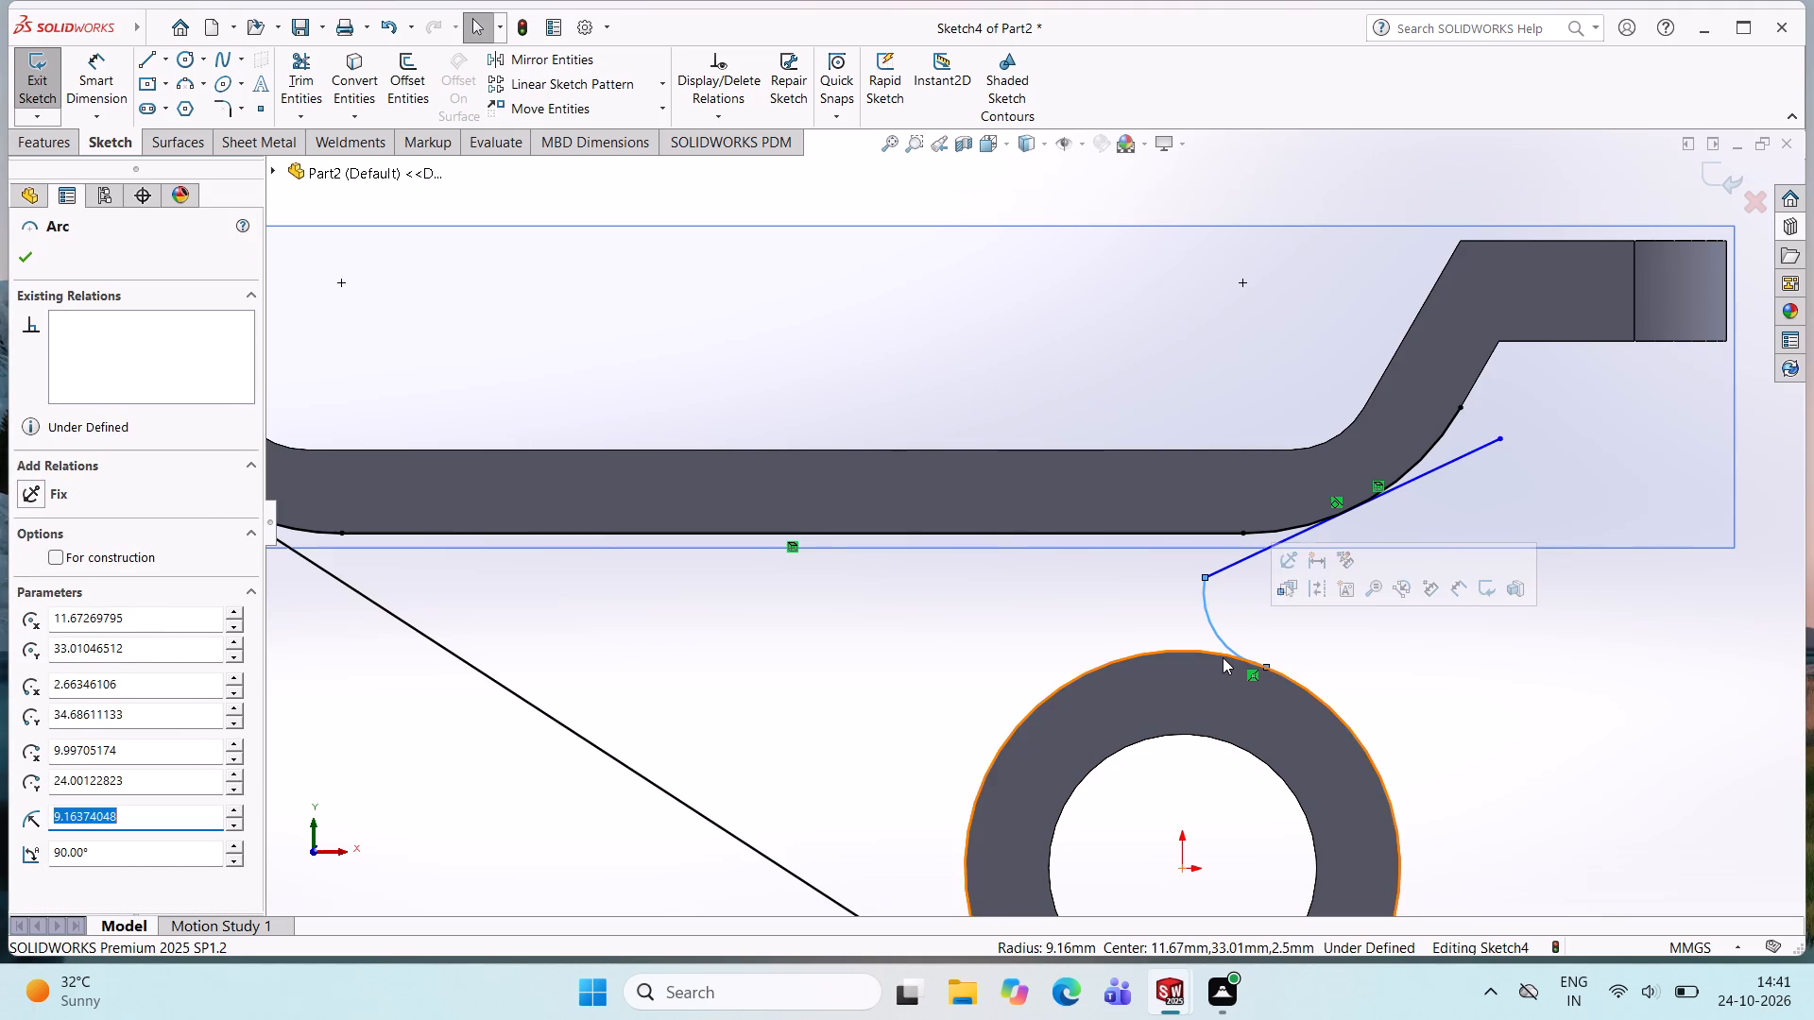
{"action": "left_click", "coordinate": [1223, 654], "text": "ctrl"}
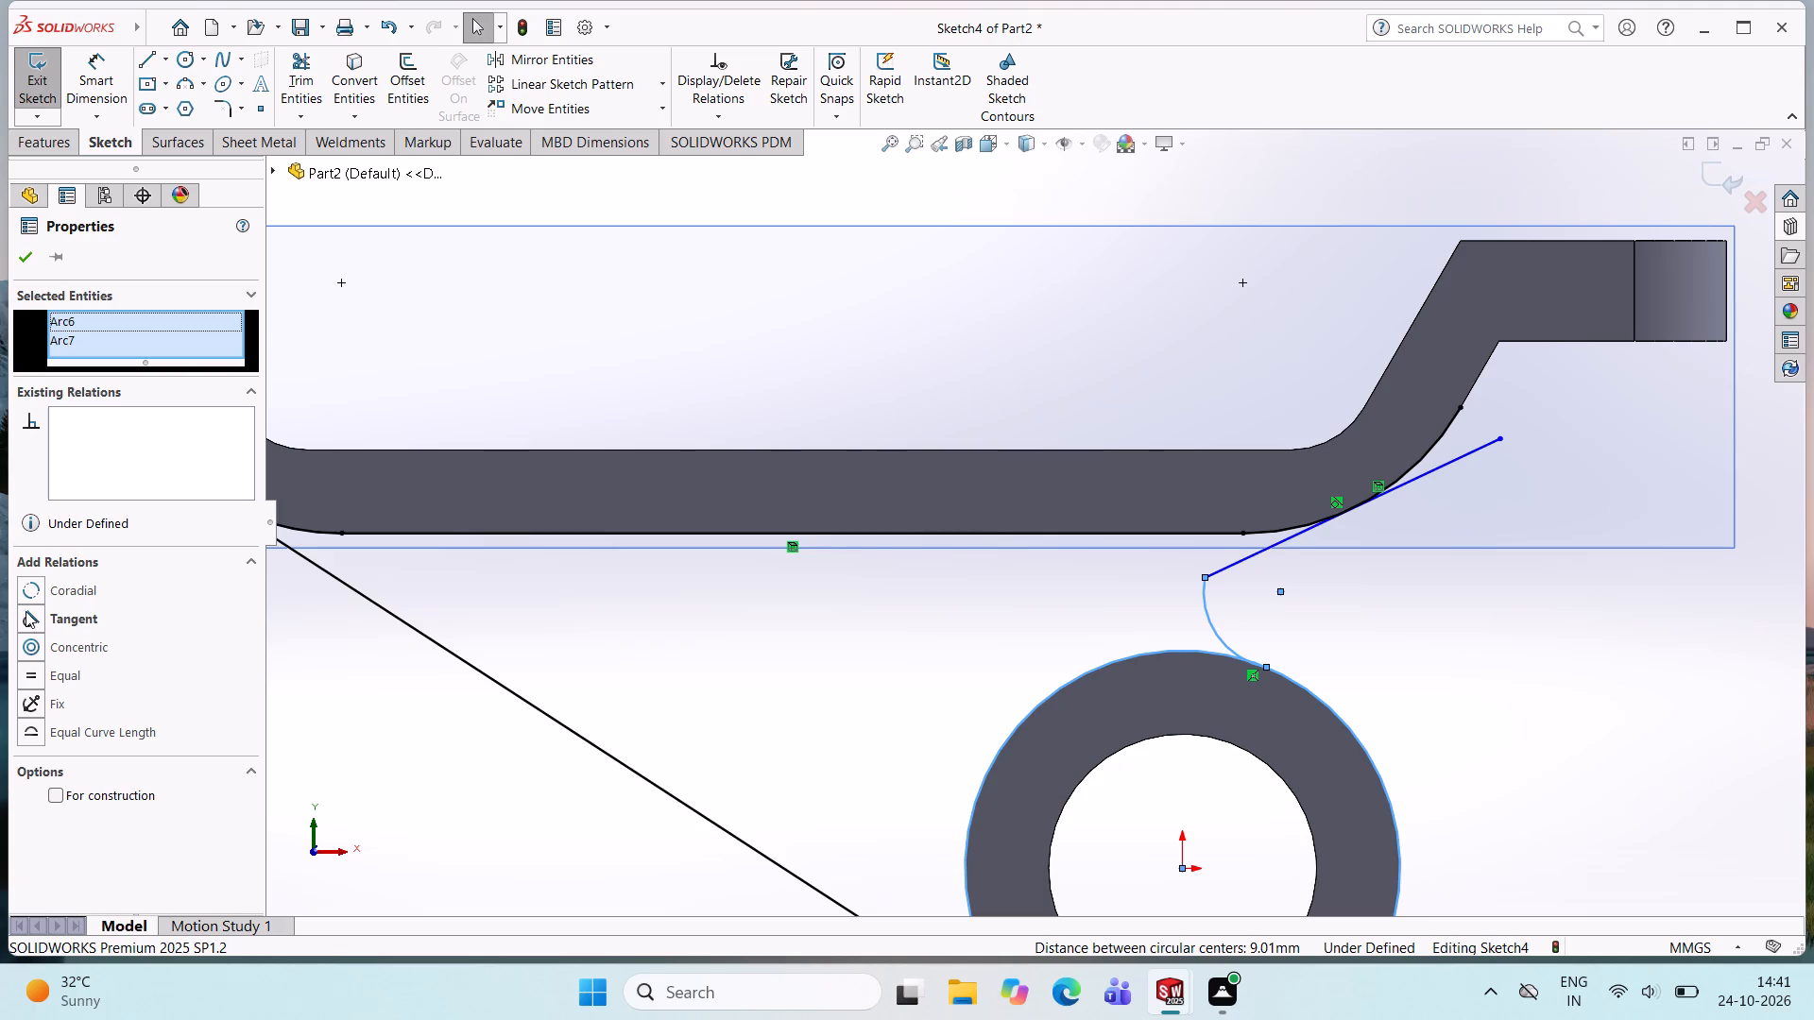
{"action": "left_click", "coordinate": [69, 620], "text": "ctrl"}
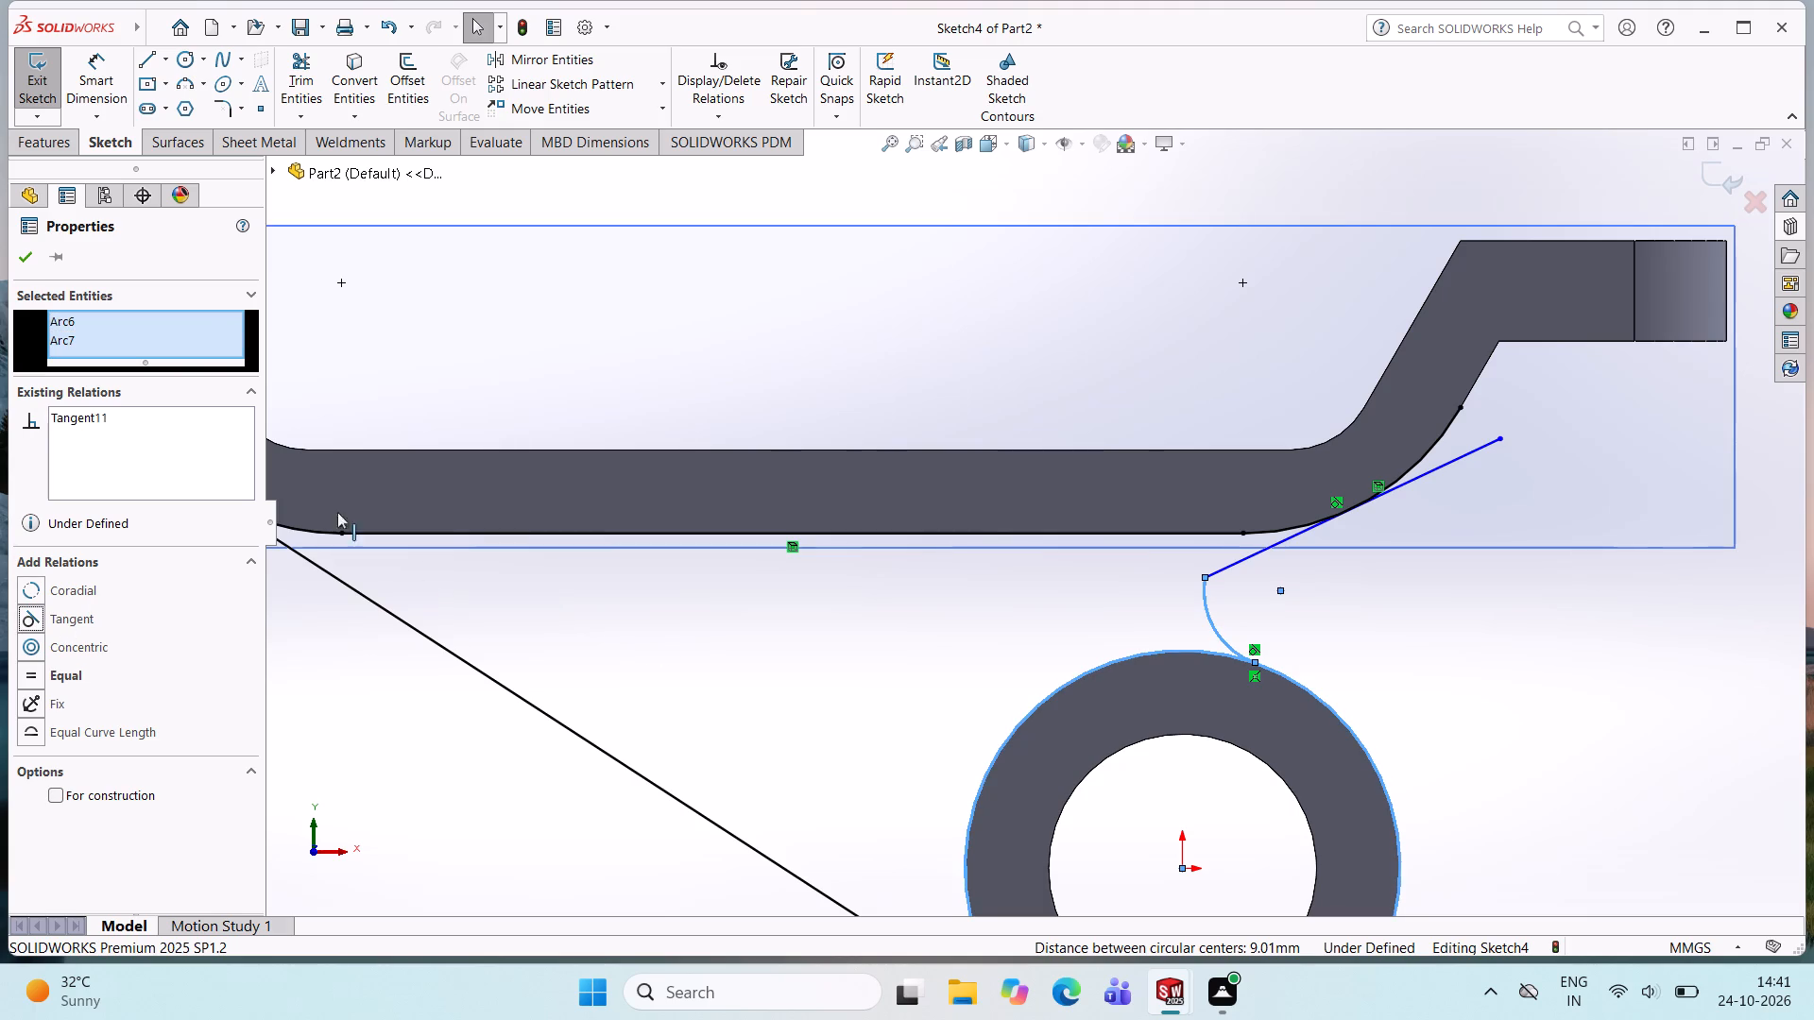
{"action": "left_click", "coordinate": [22, 258]}
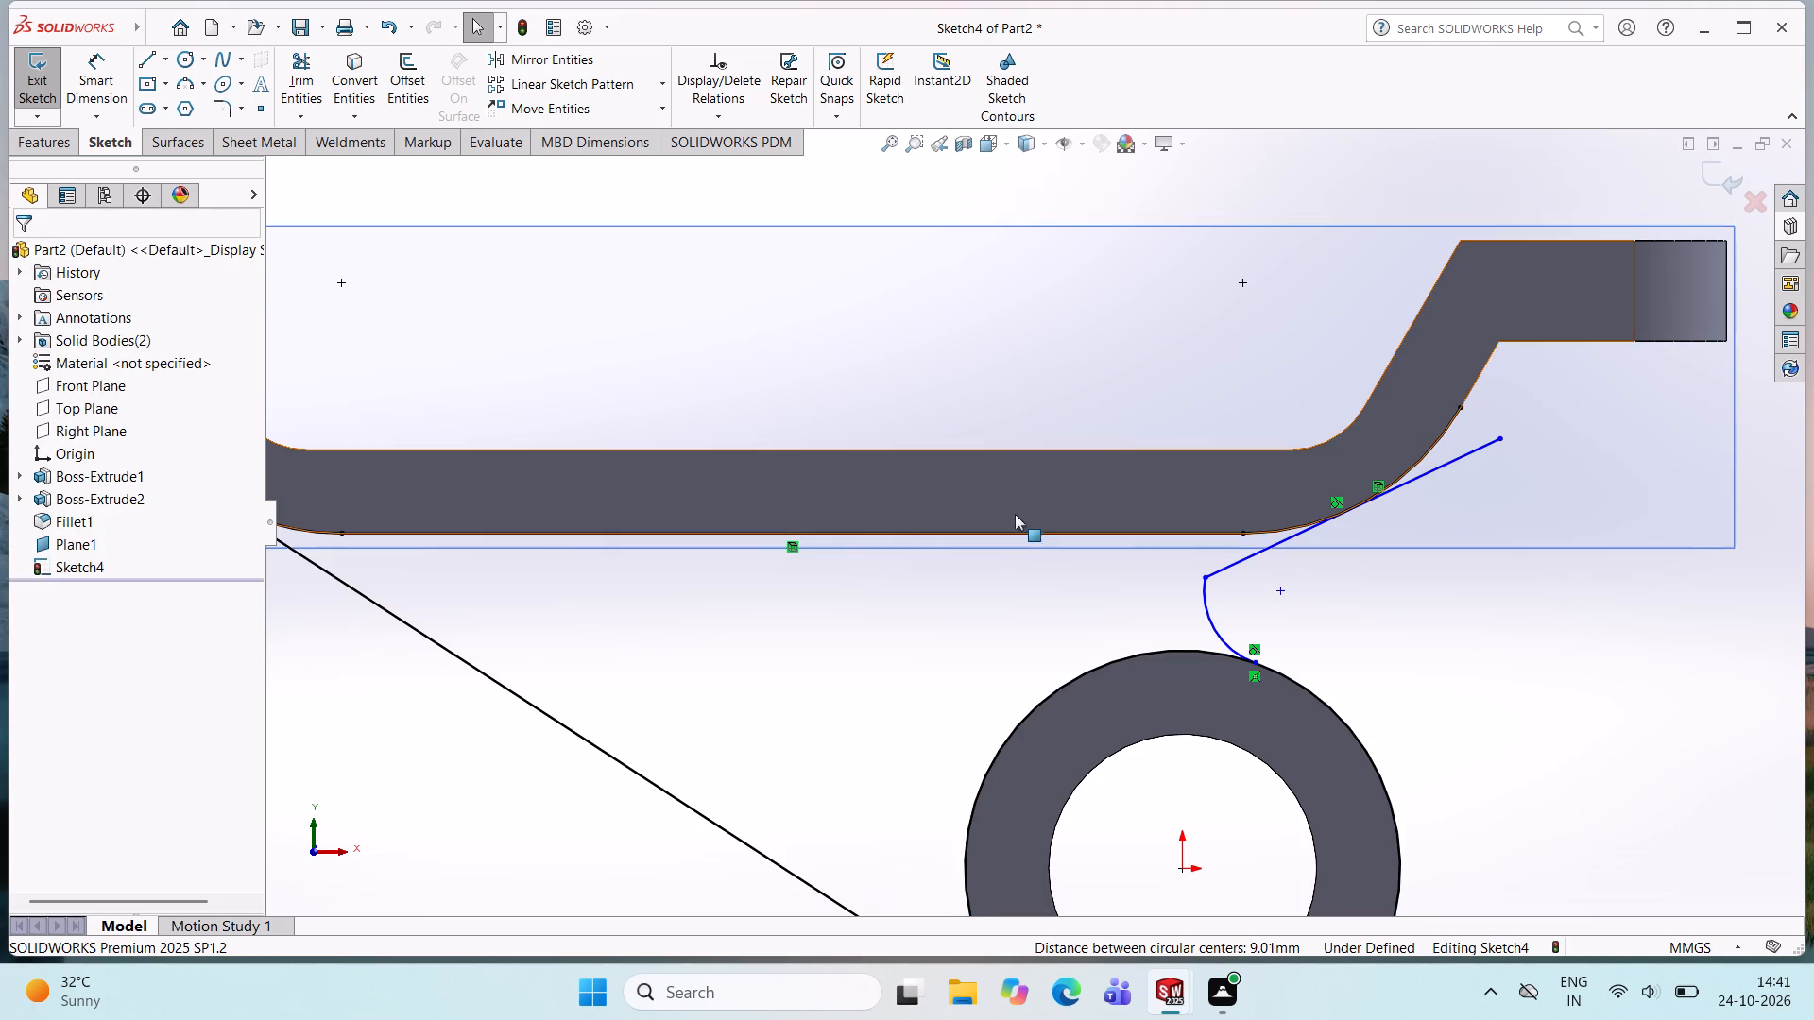
Dimension the small connecting arc with a radius of 5 mm.
{"action": "left_click", "coordinate": [96, 73]}
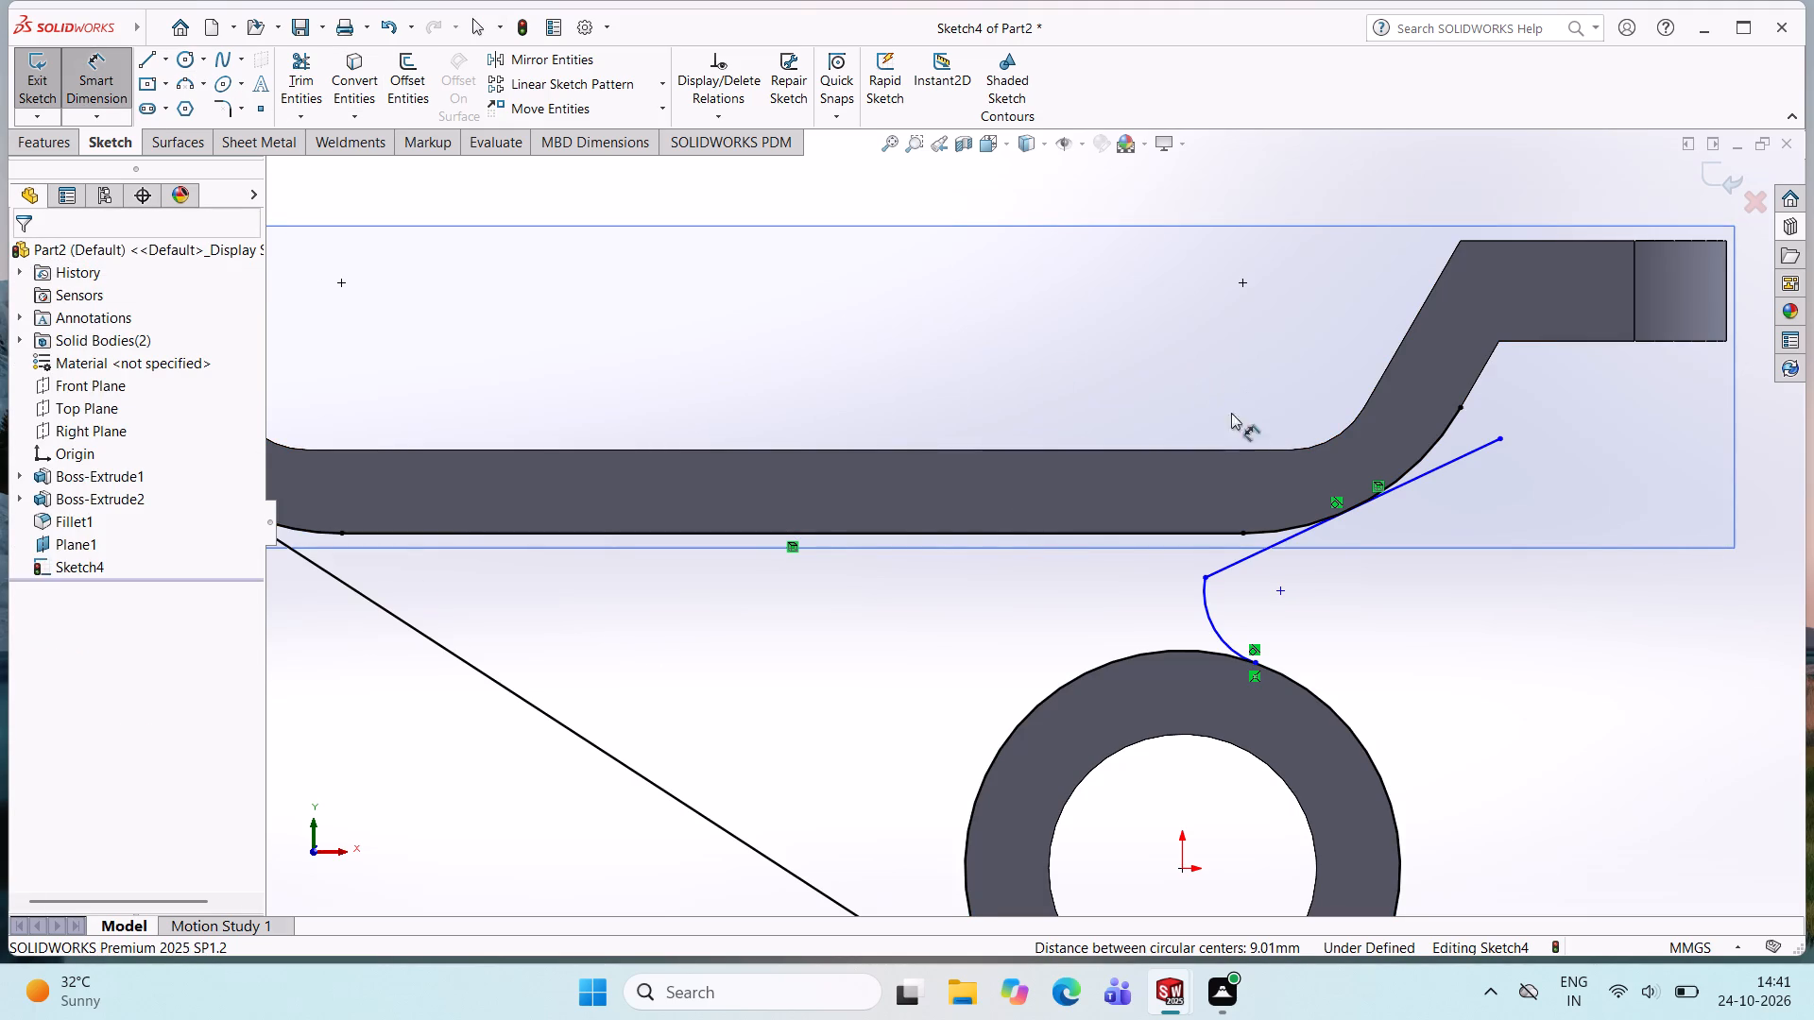
{"action": "left_click", "coordinate": [1219, 635]}
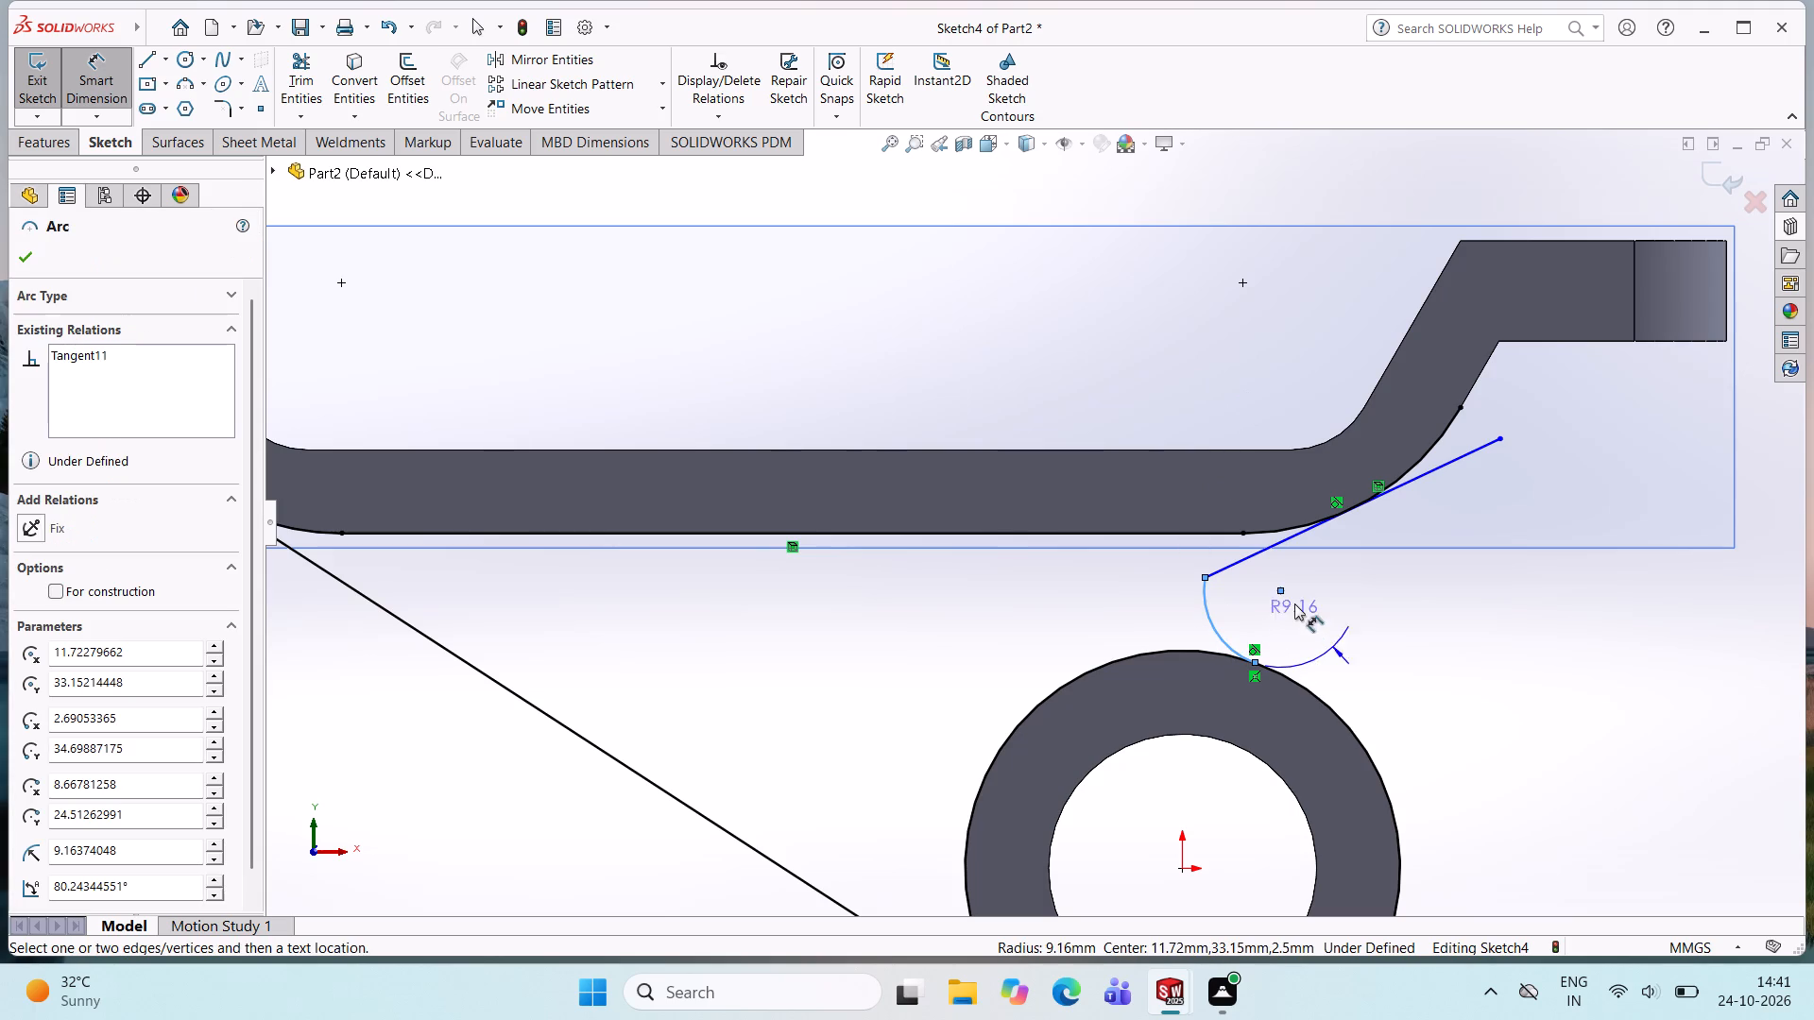
{"action": "left_click", "coordinate": [1298, 619]}
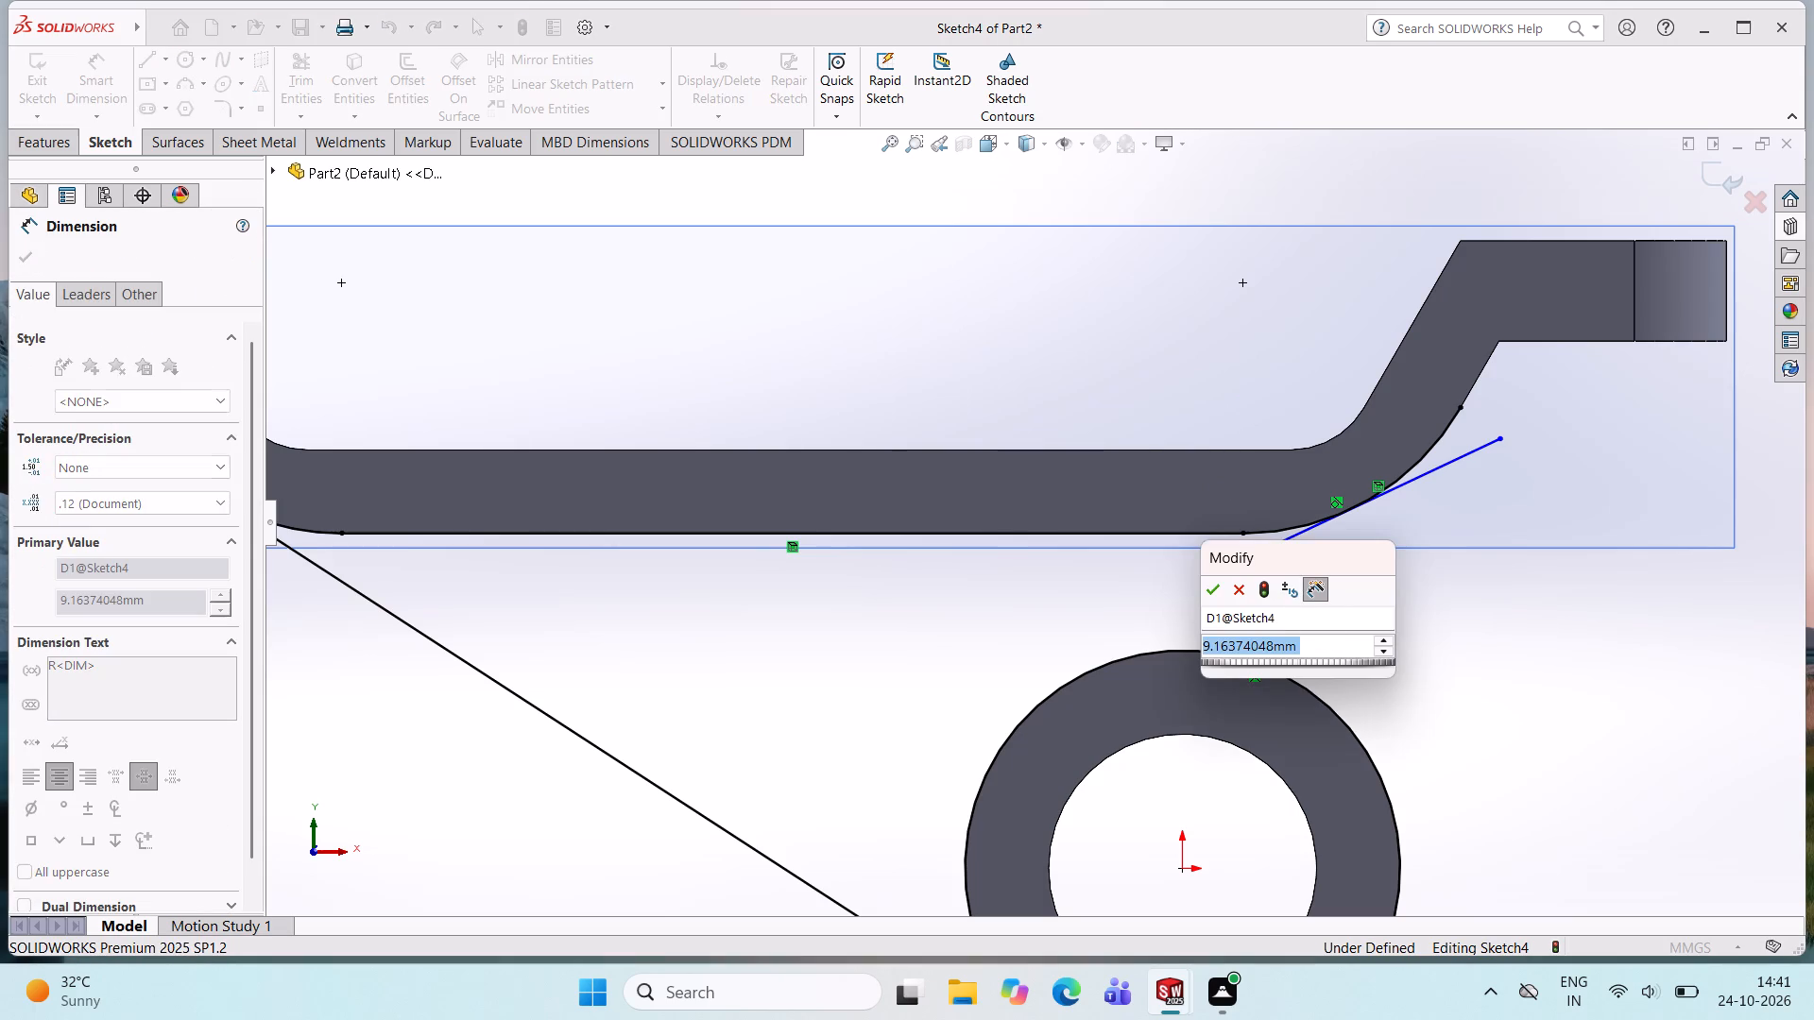
{"action": "key", "text": "5"}
{"action": "key", "text": "Return"}
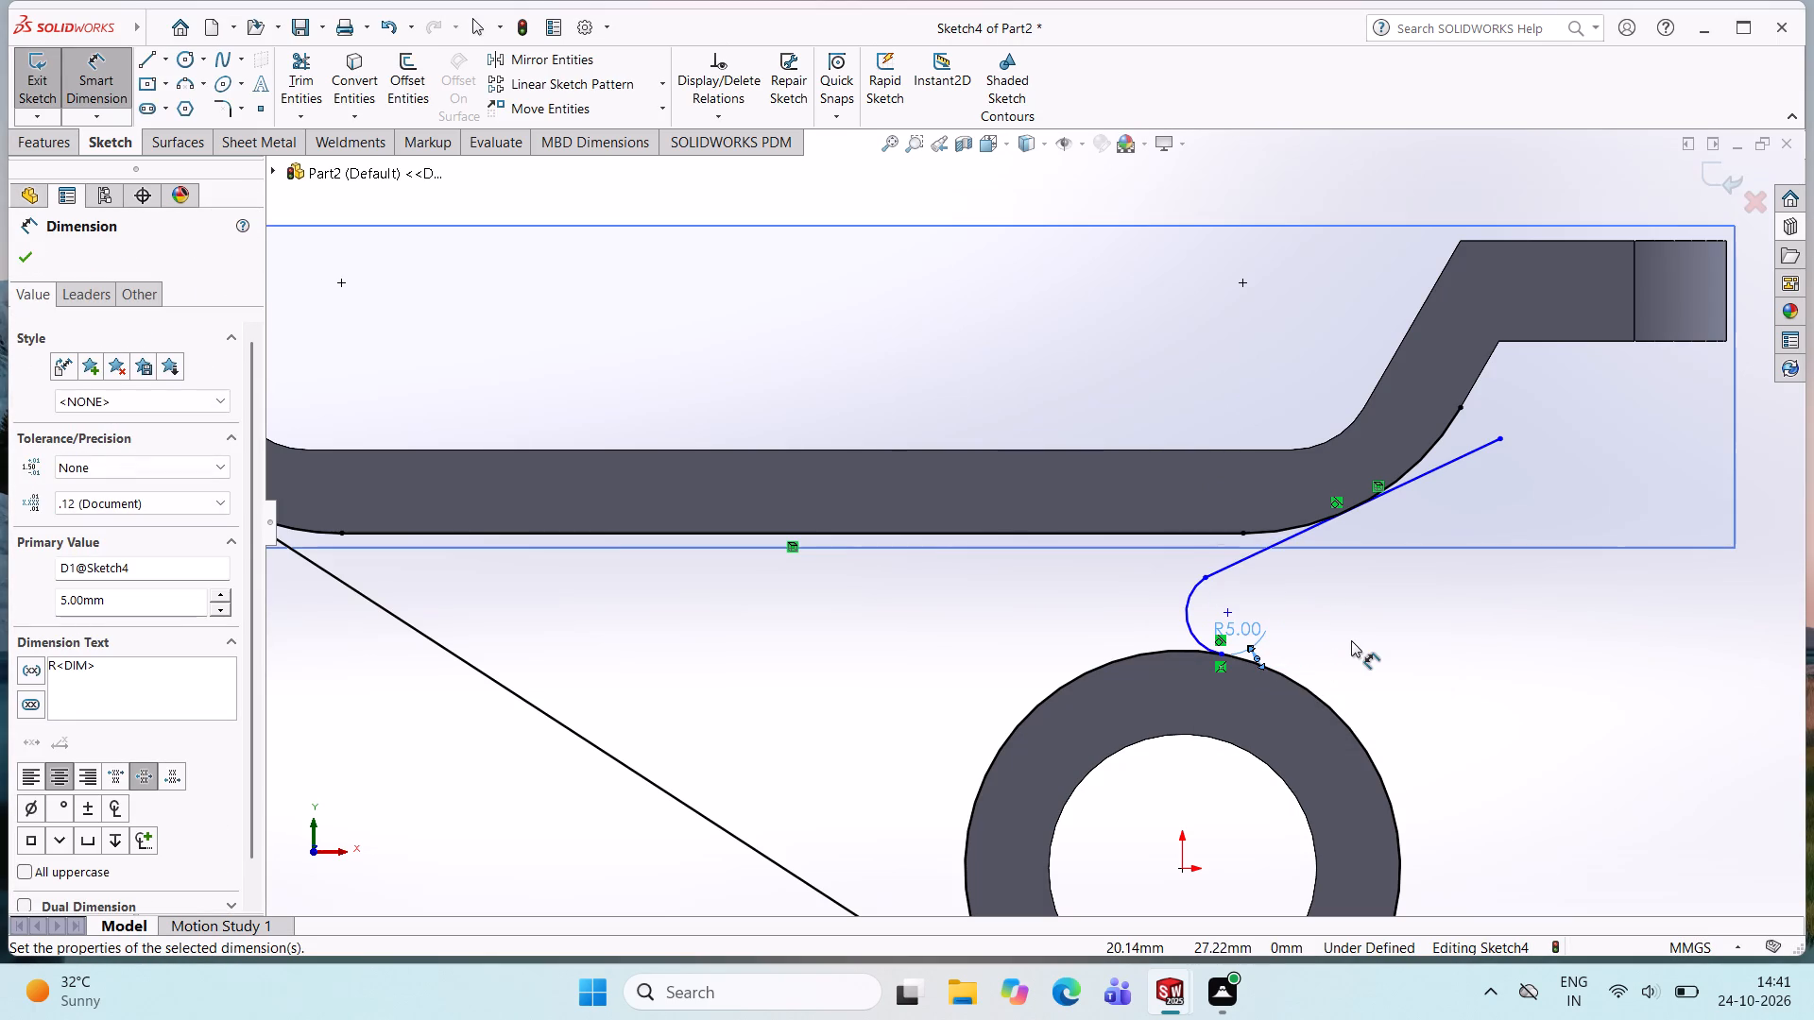
{"action": "left_click", "coordinate": [1341, 616]}
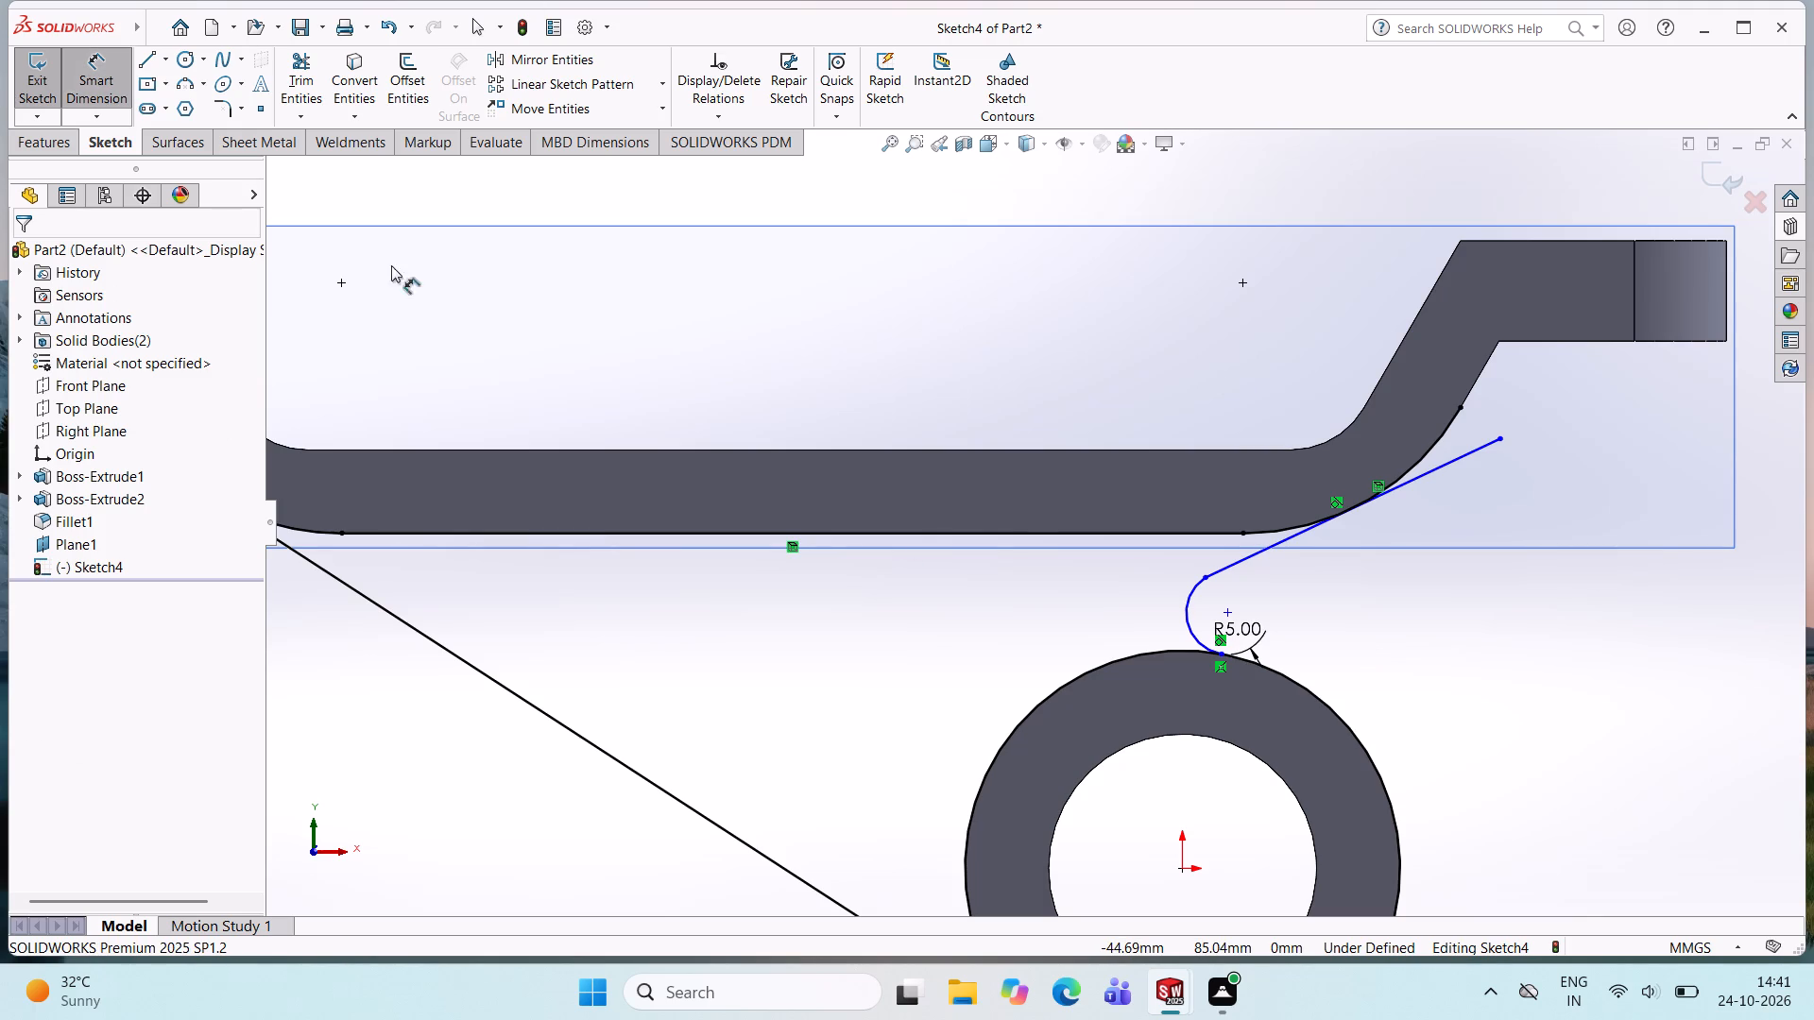
Dimension the horizontal distance from the origin to the point joining the sloped line and small arc as 10 mm.
{"action": "left_click", "coordinate": [1209, 576]}
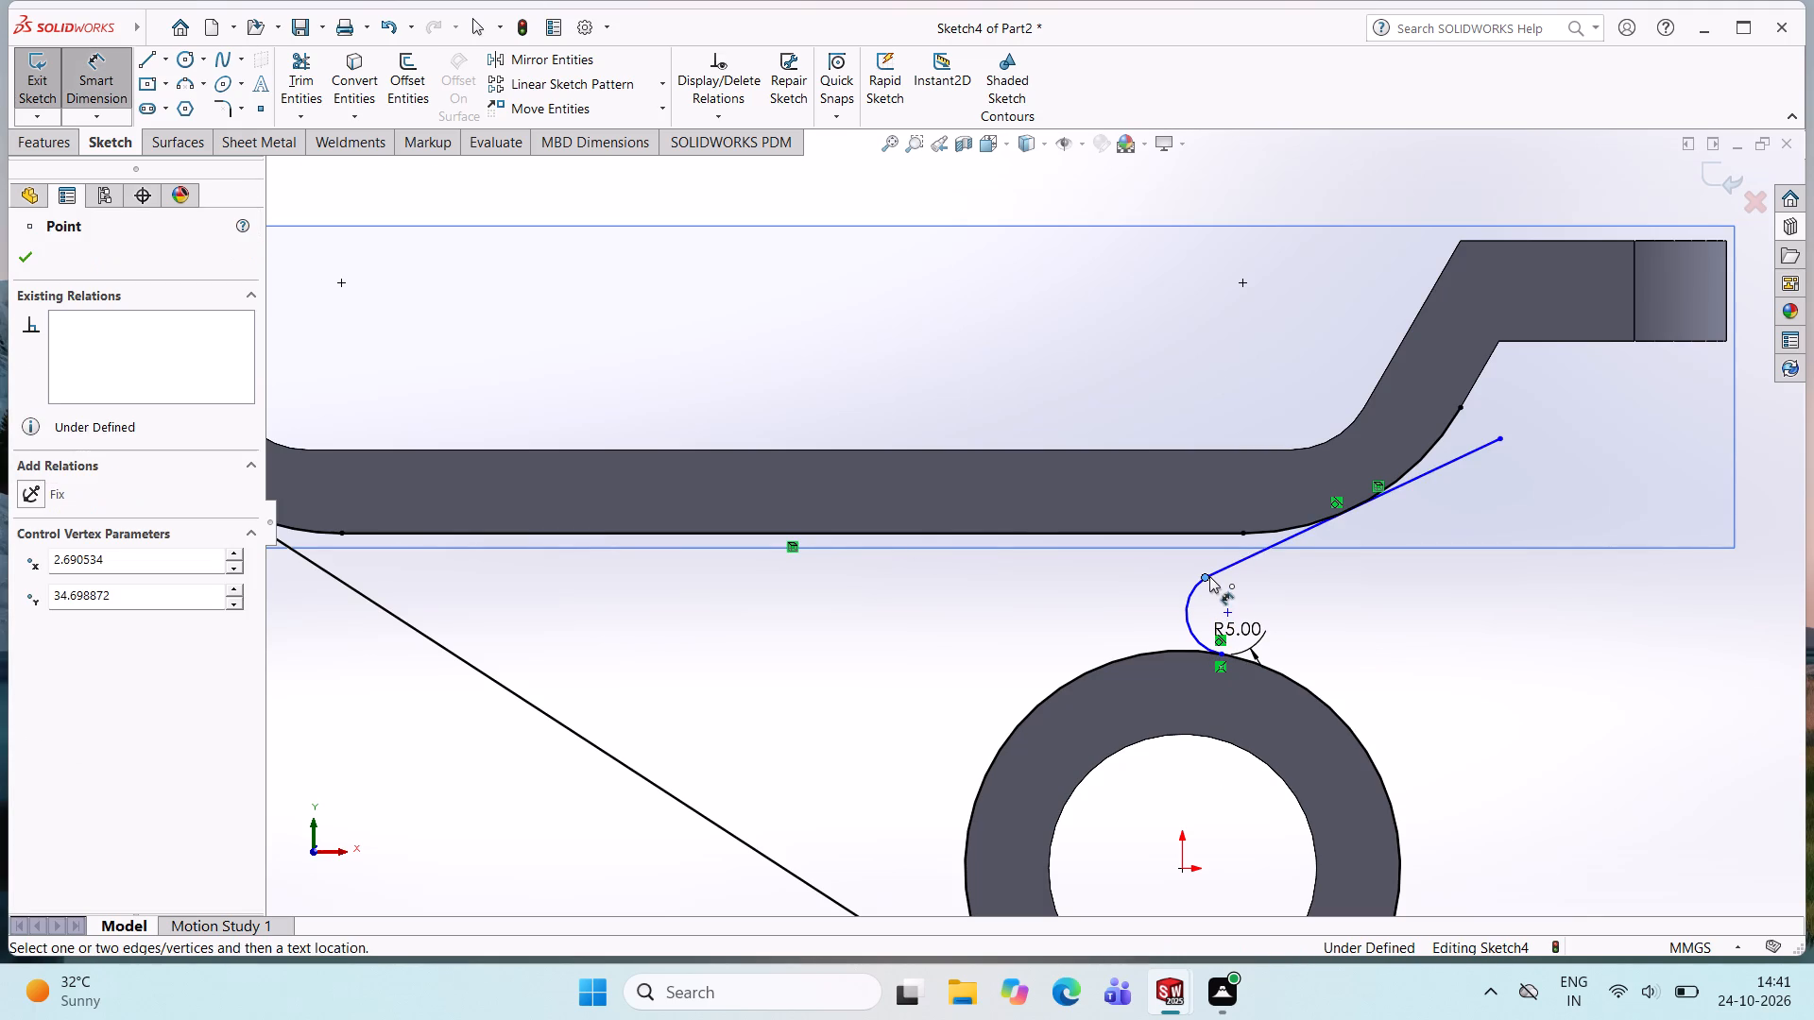
{"action": "left_click", "coordinate": [1188, 871]}
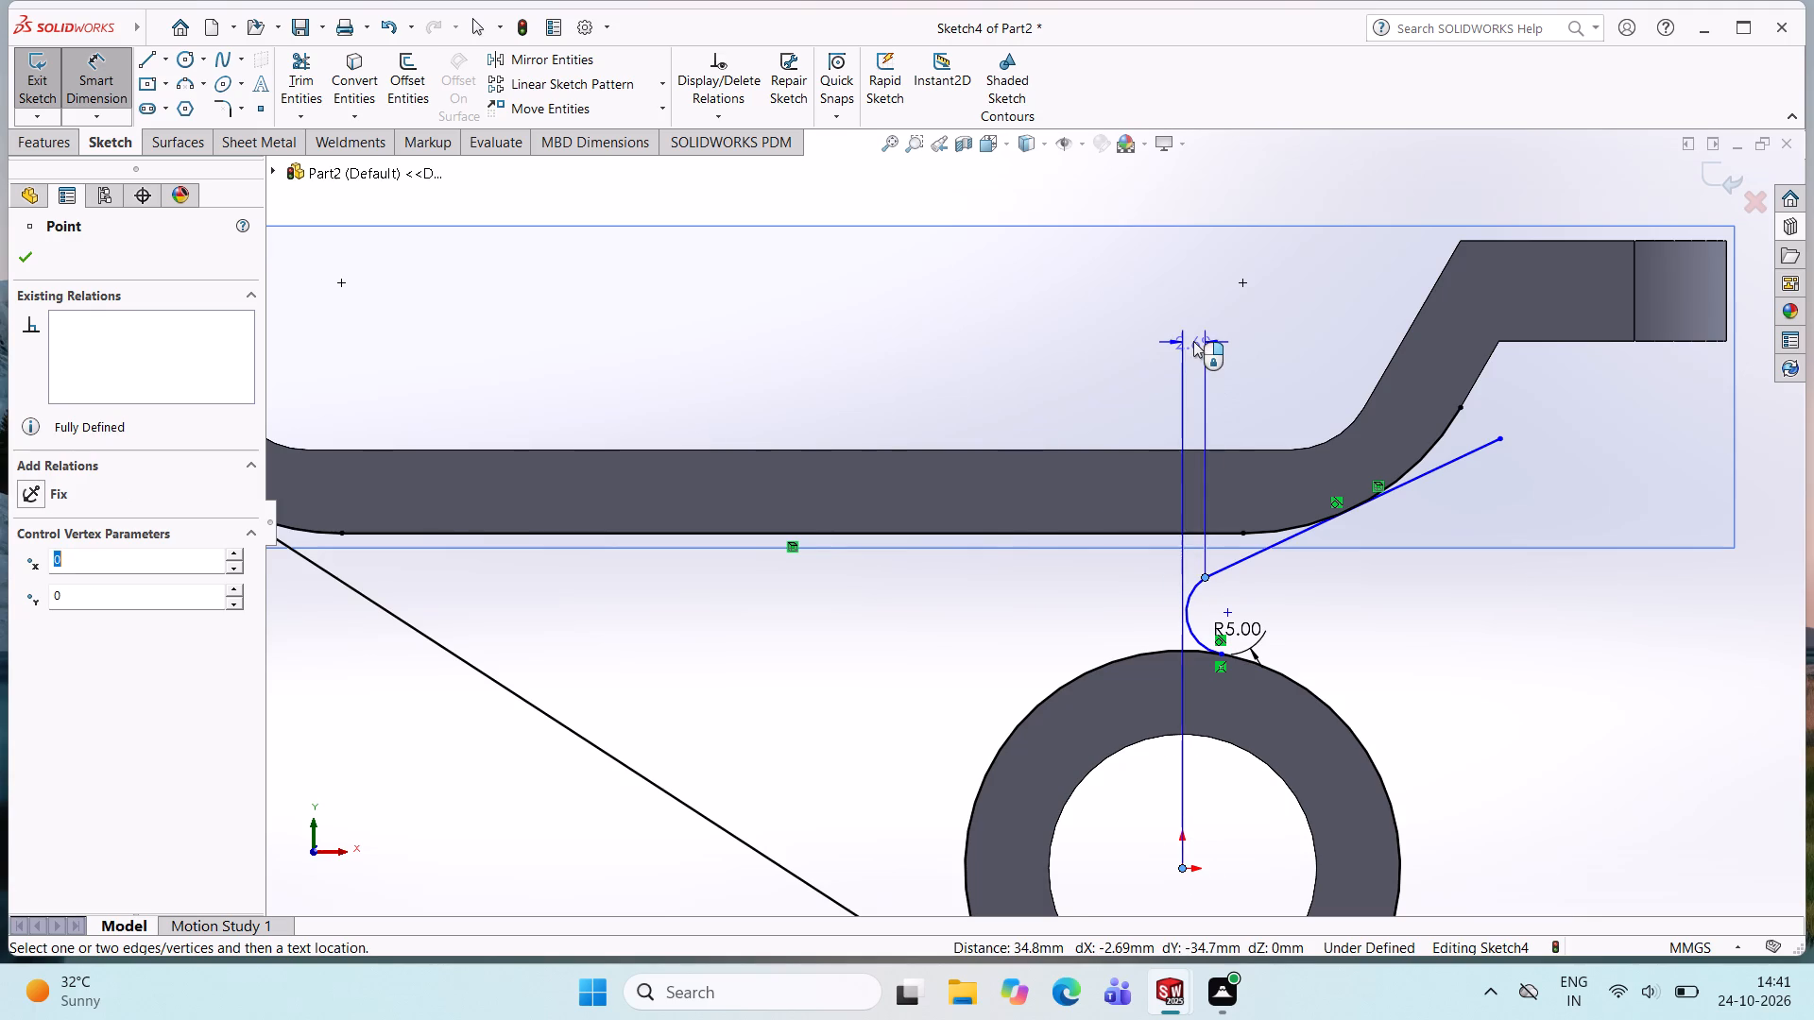
{"action": "left_click", "coordinate": [1193, 340]}
{"action": "key", "text": "1"}
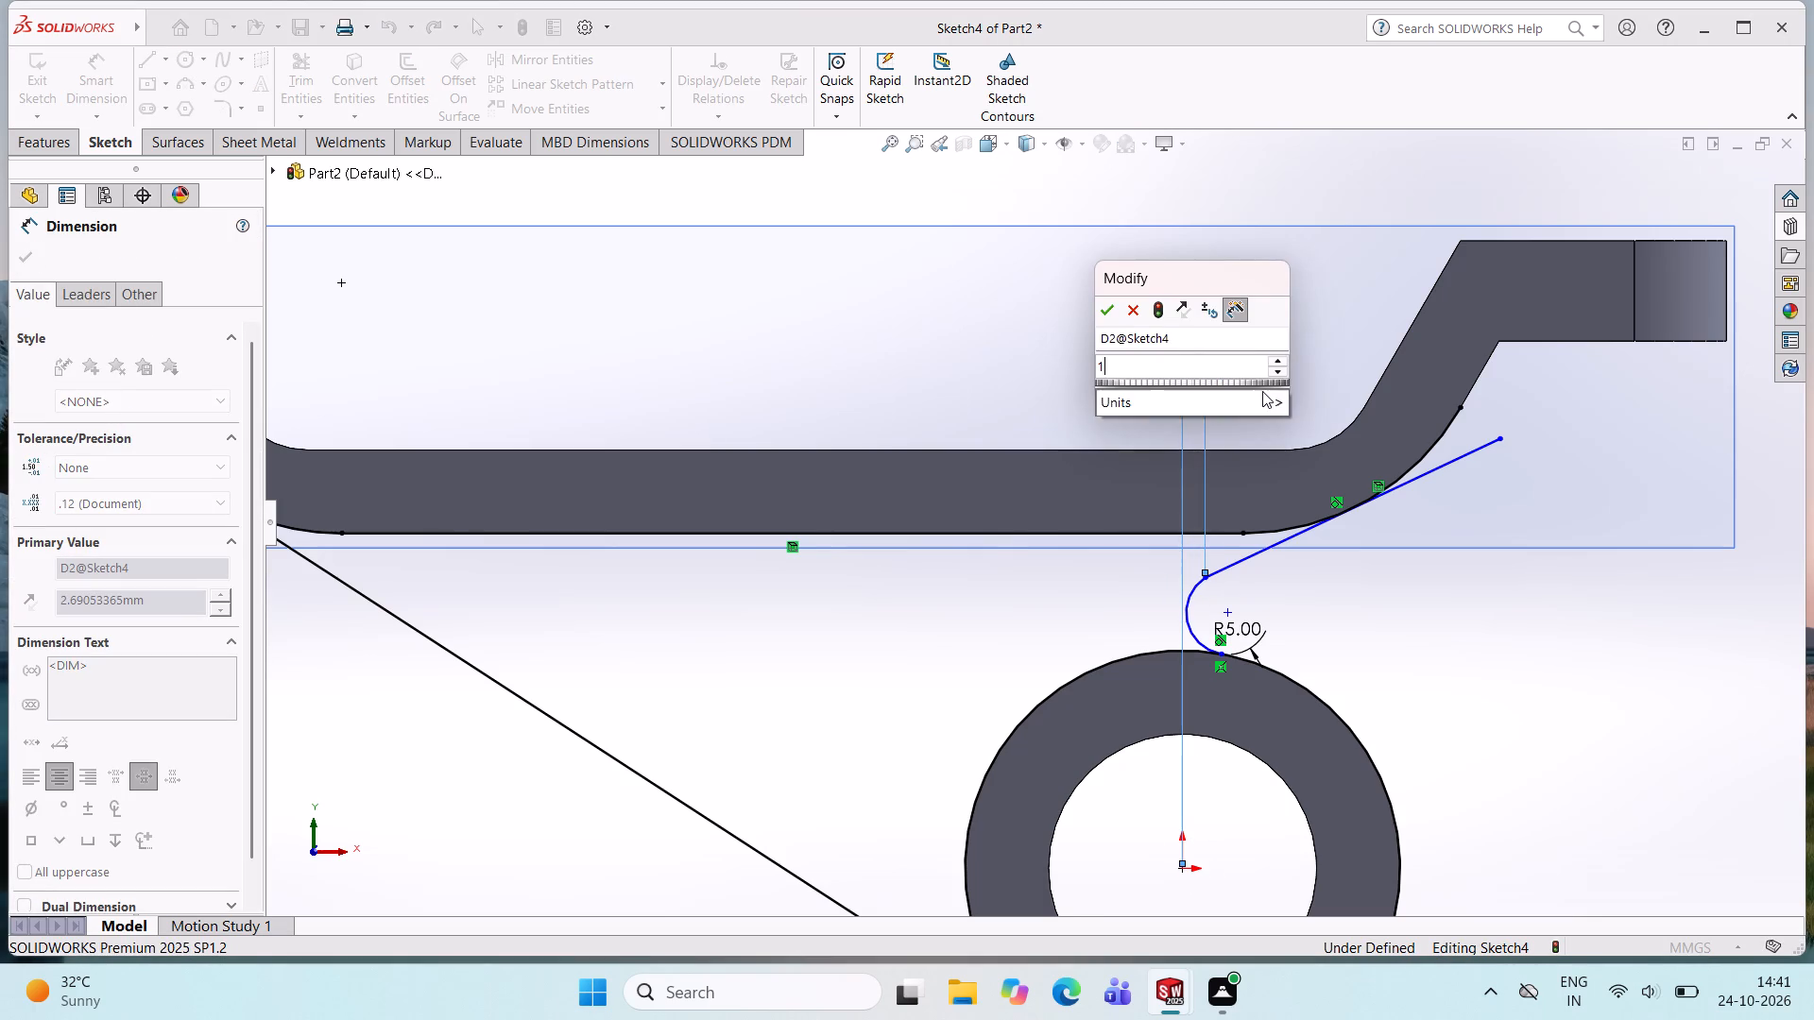
{"action": "key", "text": "0"}
{"action": "key", "text": "Return"}
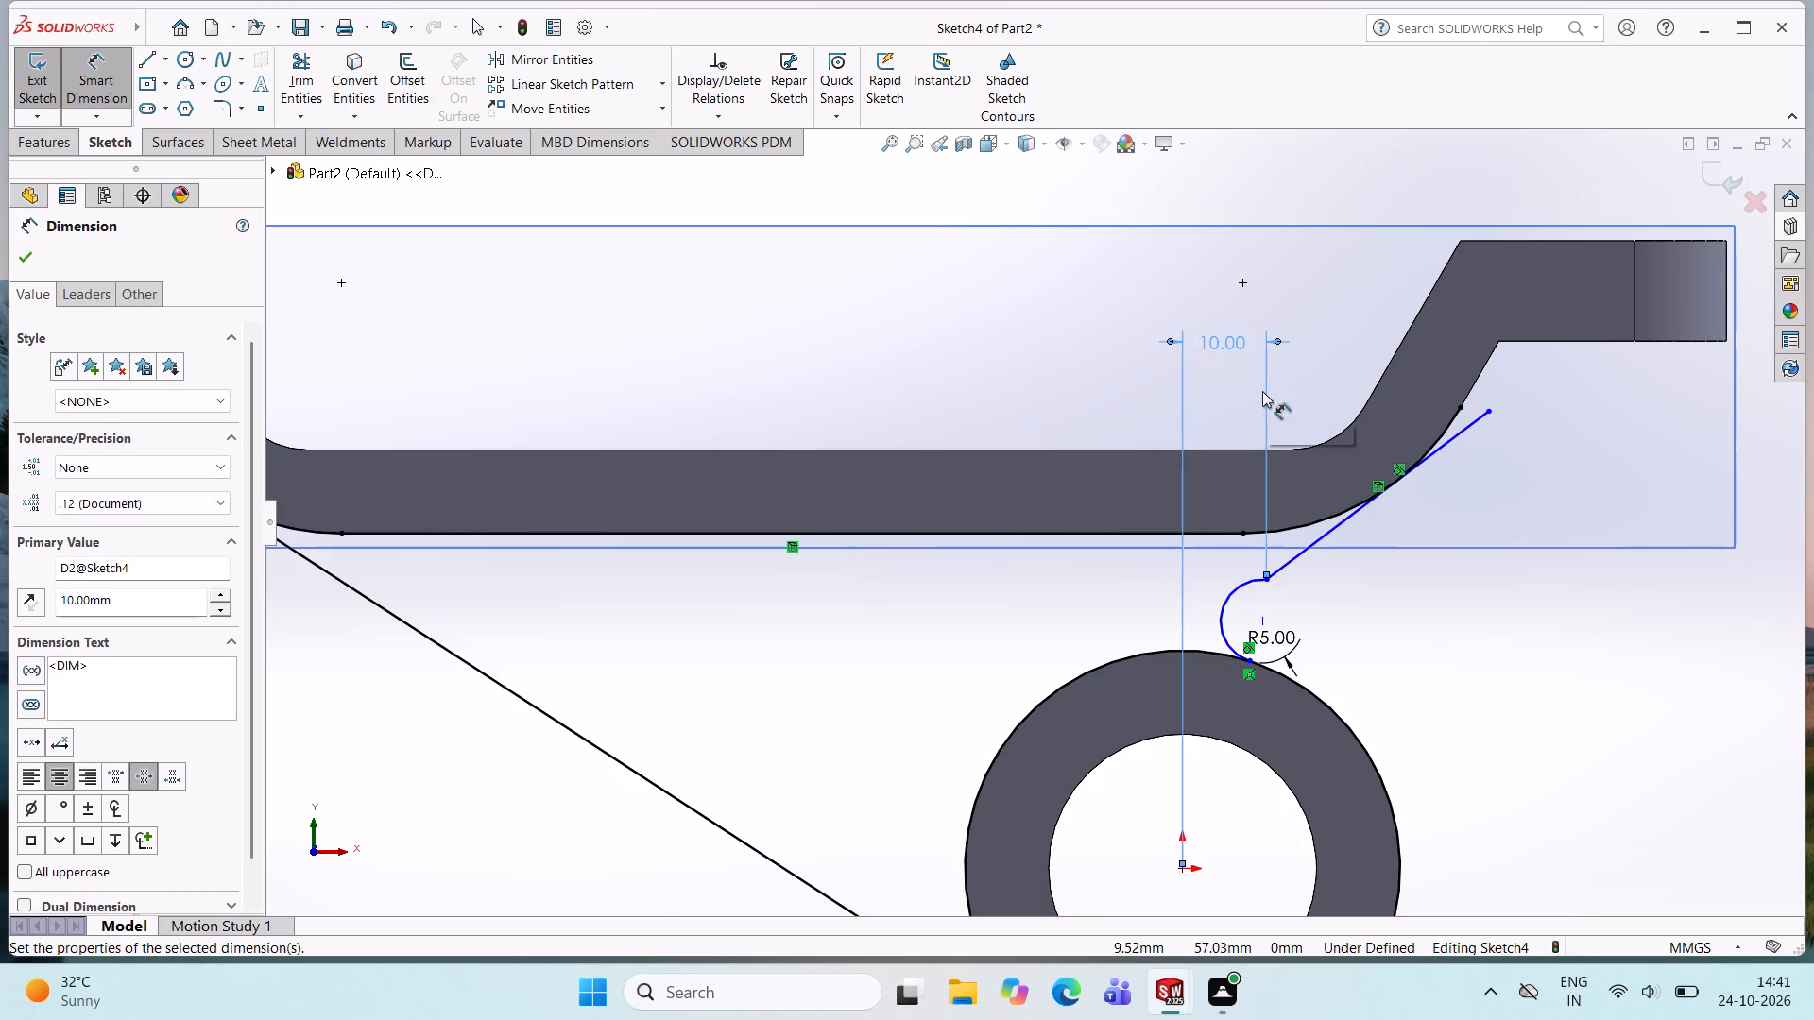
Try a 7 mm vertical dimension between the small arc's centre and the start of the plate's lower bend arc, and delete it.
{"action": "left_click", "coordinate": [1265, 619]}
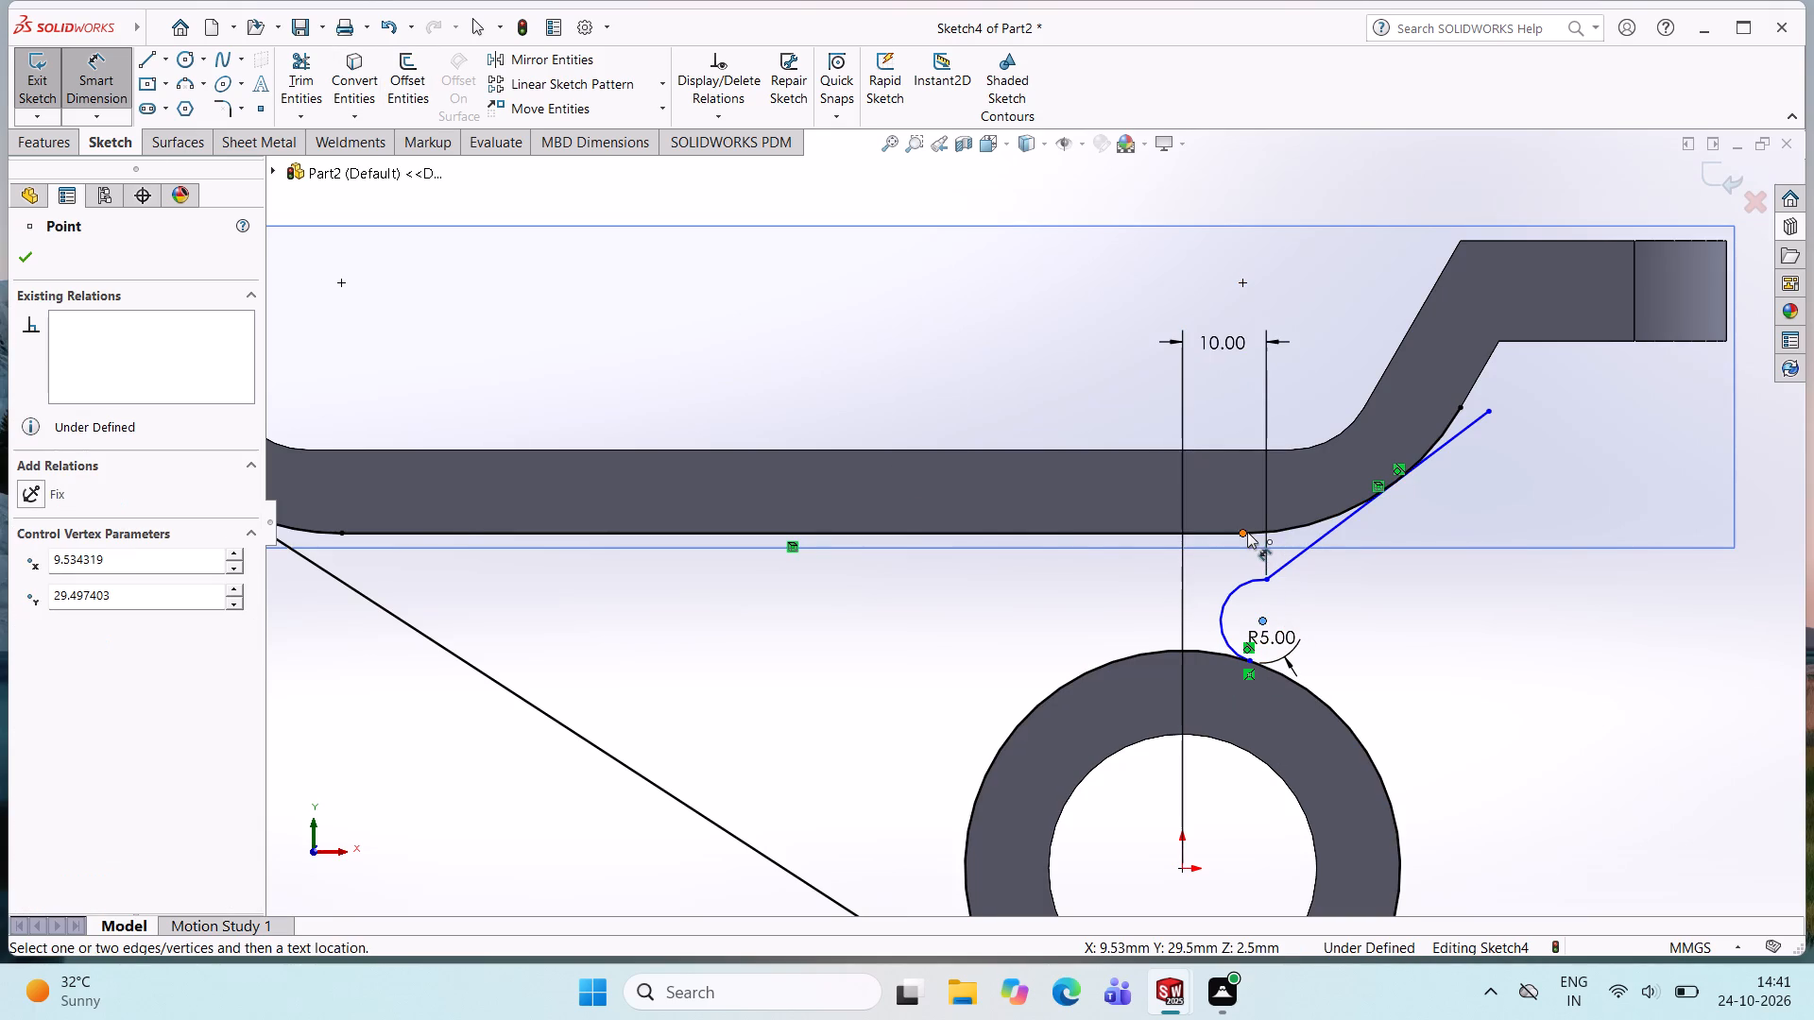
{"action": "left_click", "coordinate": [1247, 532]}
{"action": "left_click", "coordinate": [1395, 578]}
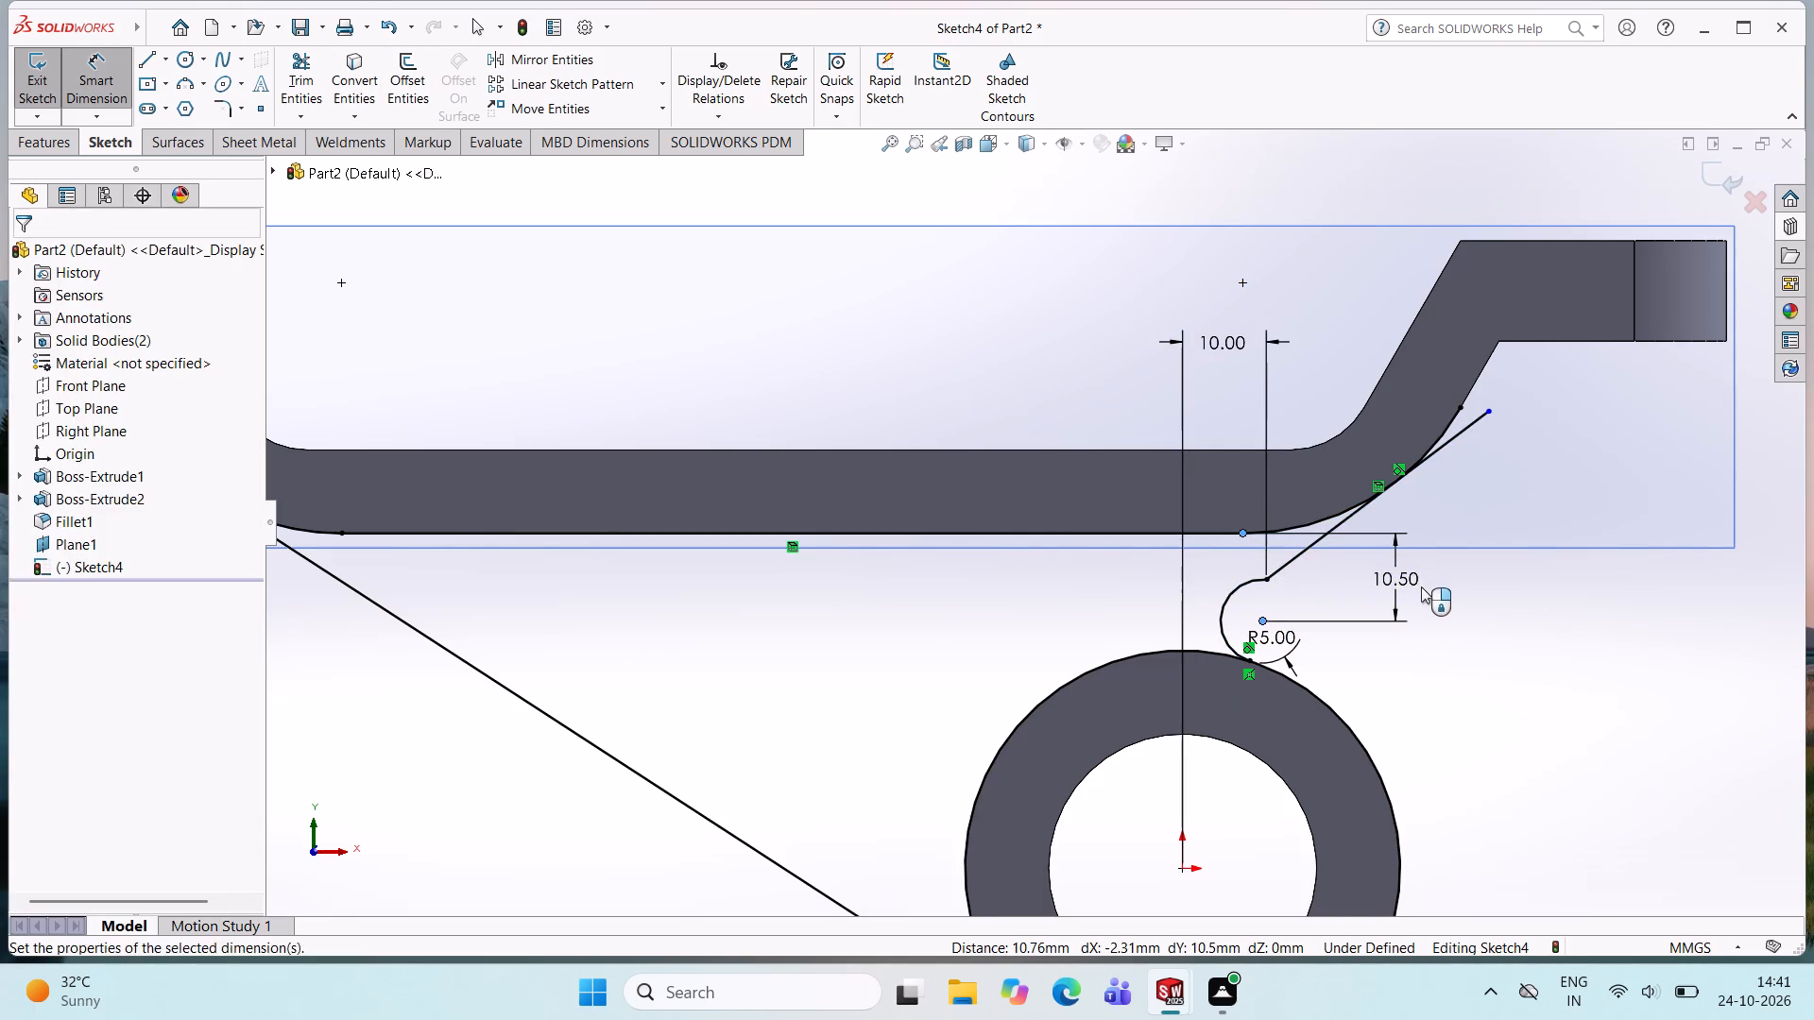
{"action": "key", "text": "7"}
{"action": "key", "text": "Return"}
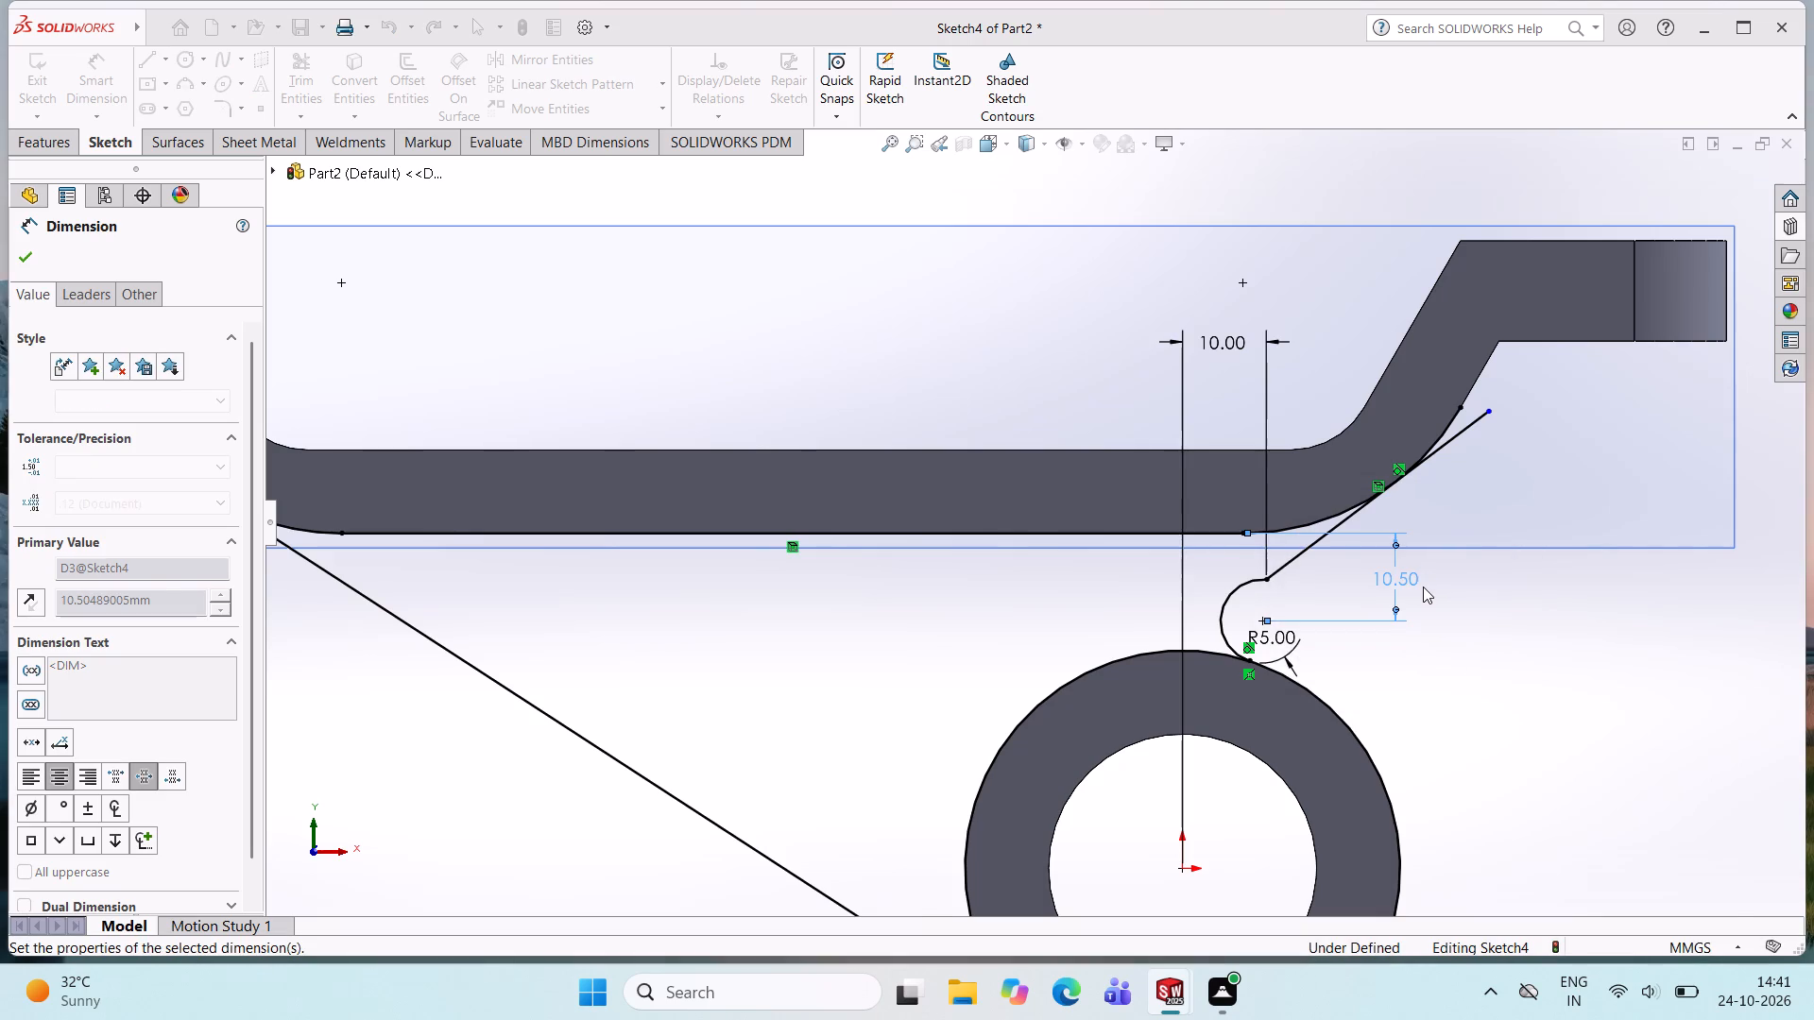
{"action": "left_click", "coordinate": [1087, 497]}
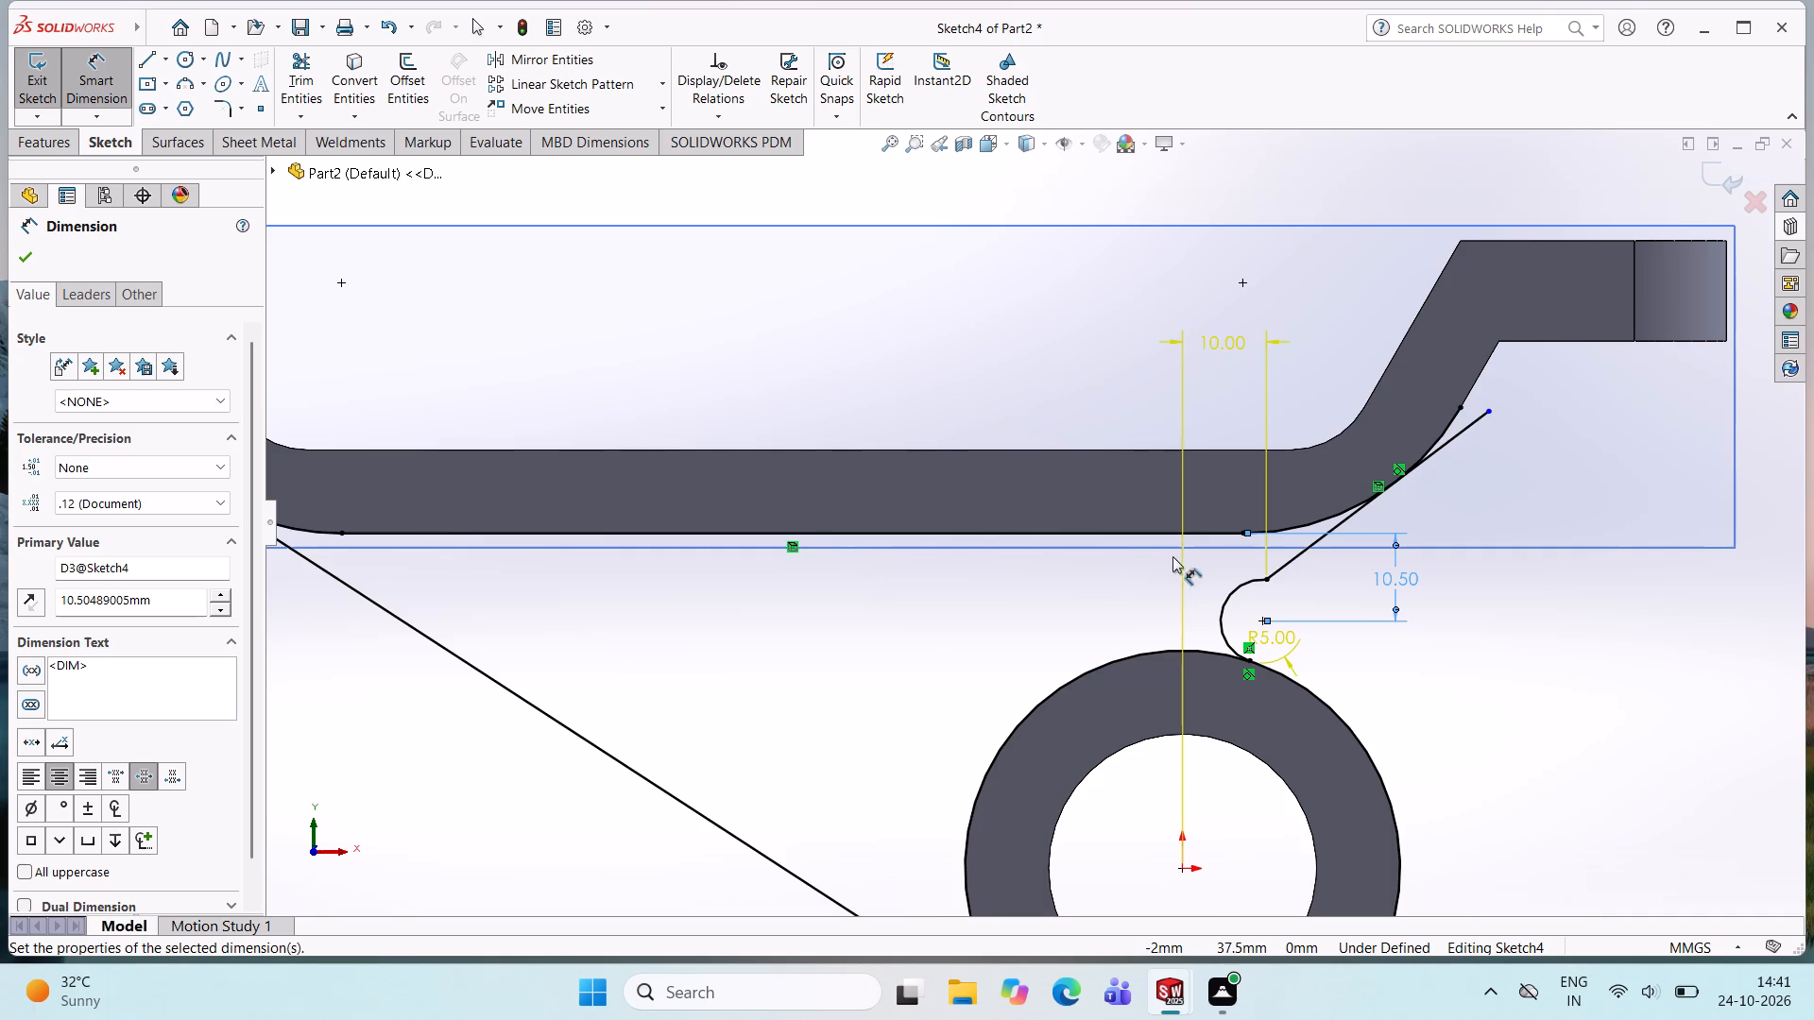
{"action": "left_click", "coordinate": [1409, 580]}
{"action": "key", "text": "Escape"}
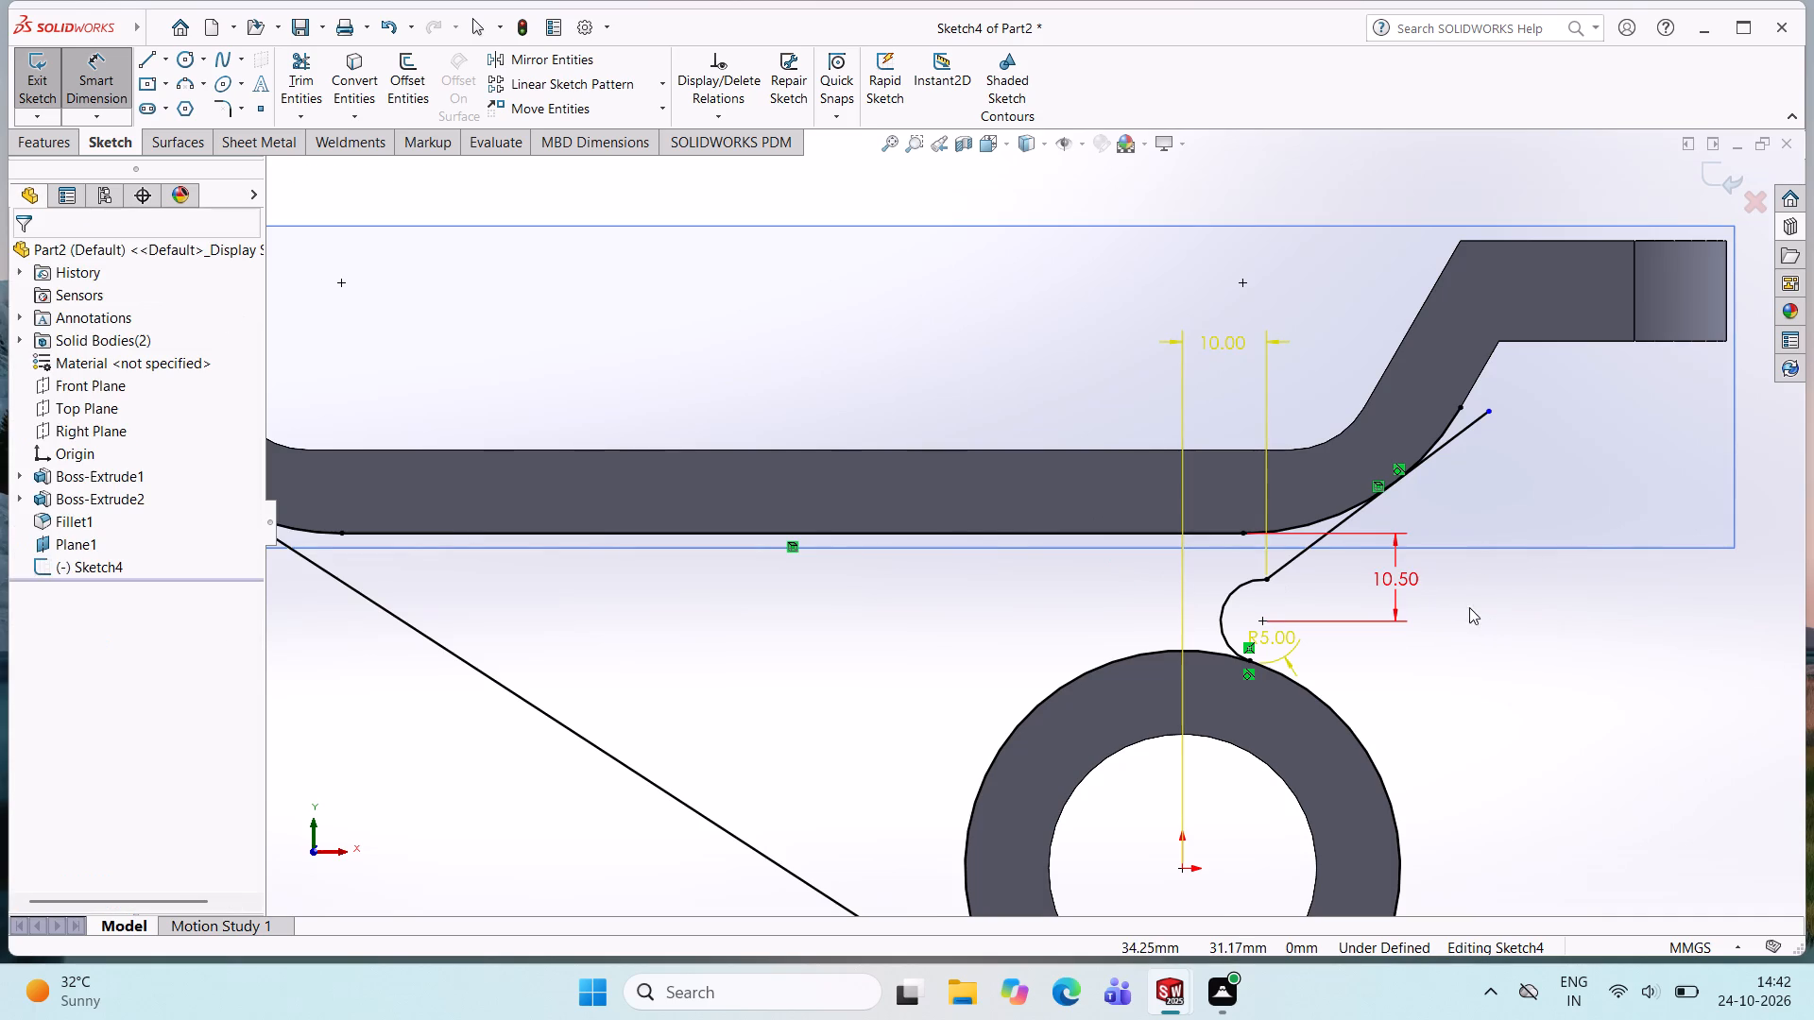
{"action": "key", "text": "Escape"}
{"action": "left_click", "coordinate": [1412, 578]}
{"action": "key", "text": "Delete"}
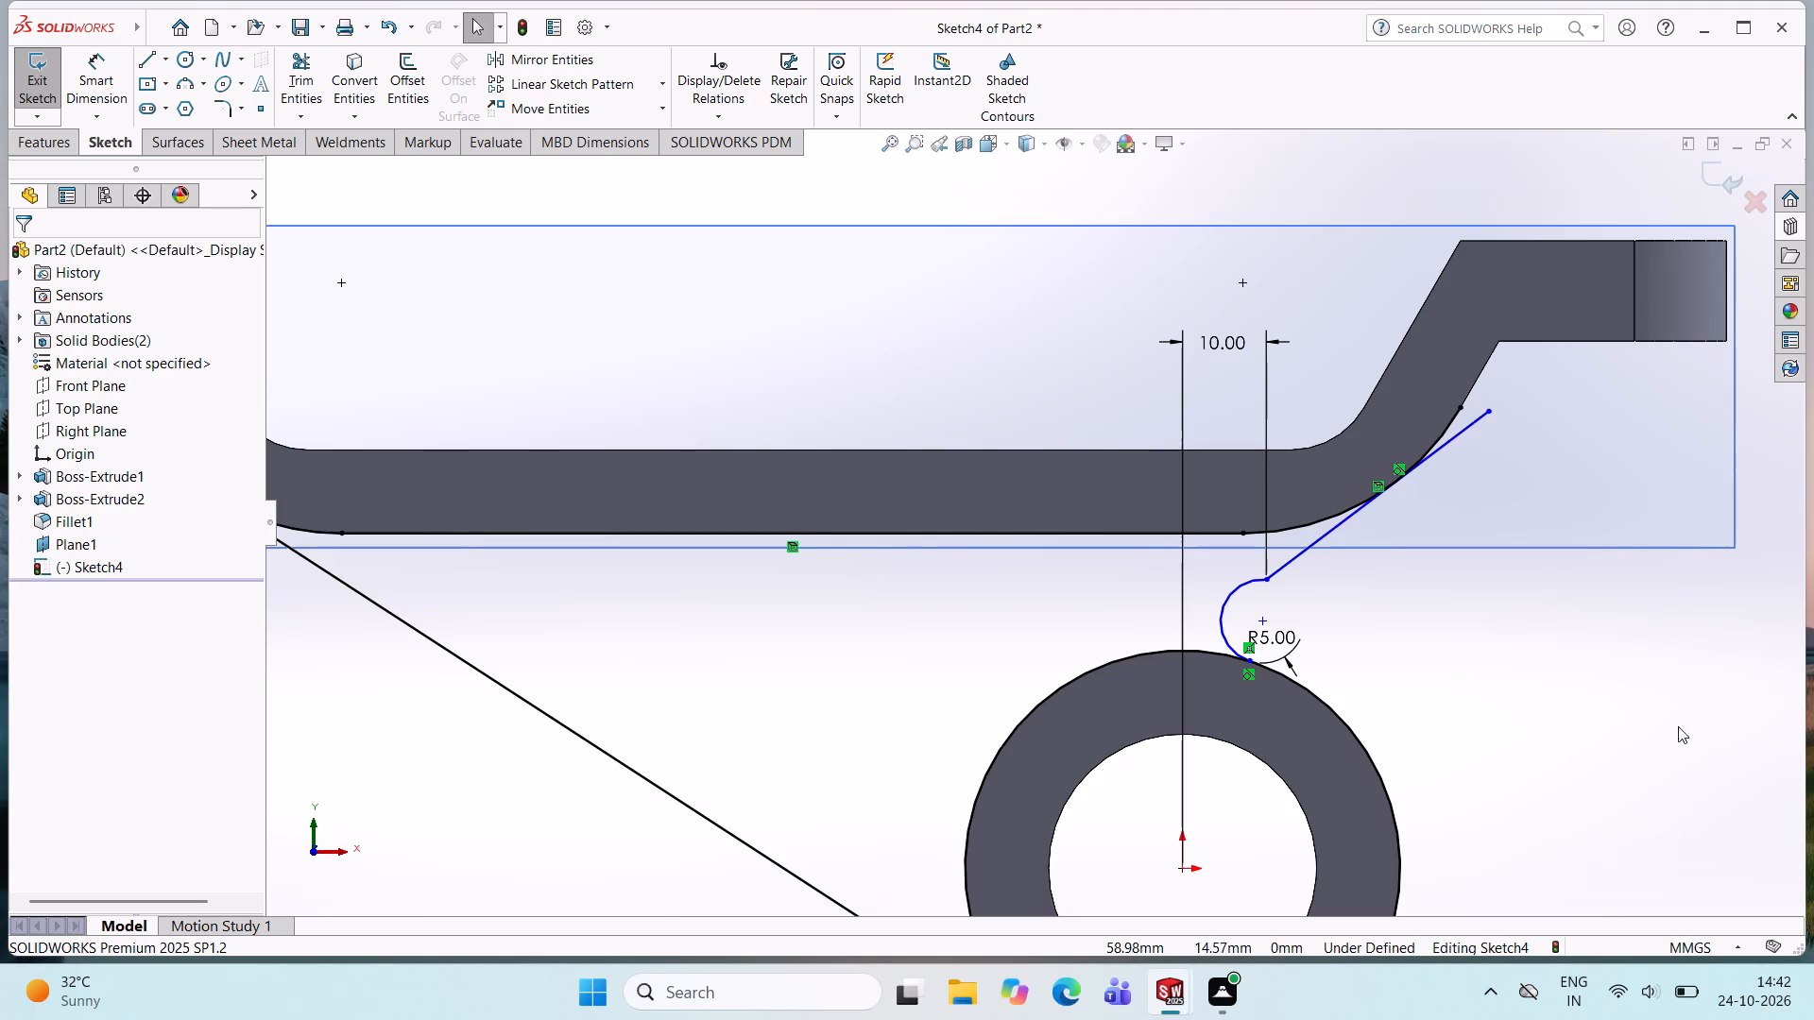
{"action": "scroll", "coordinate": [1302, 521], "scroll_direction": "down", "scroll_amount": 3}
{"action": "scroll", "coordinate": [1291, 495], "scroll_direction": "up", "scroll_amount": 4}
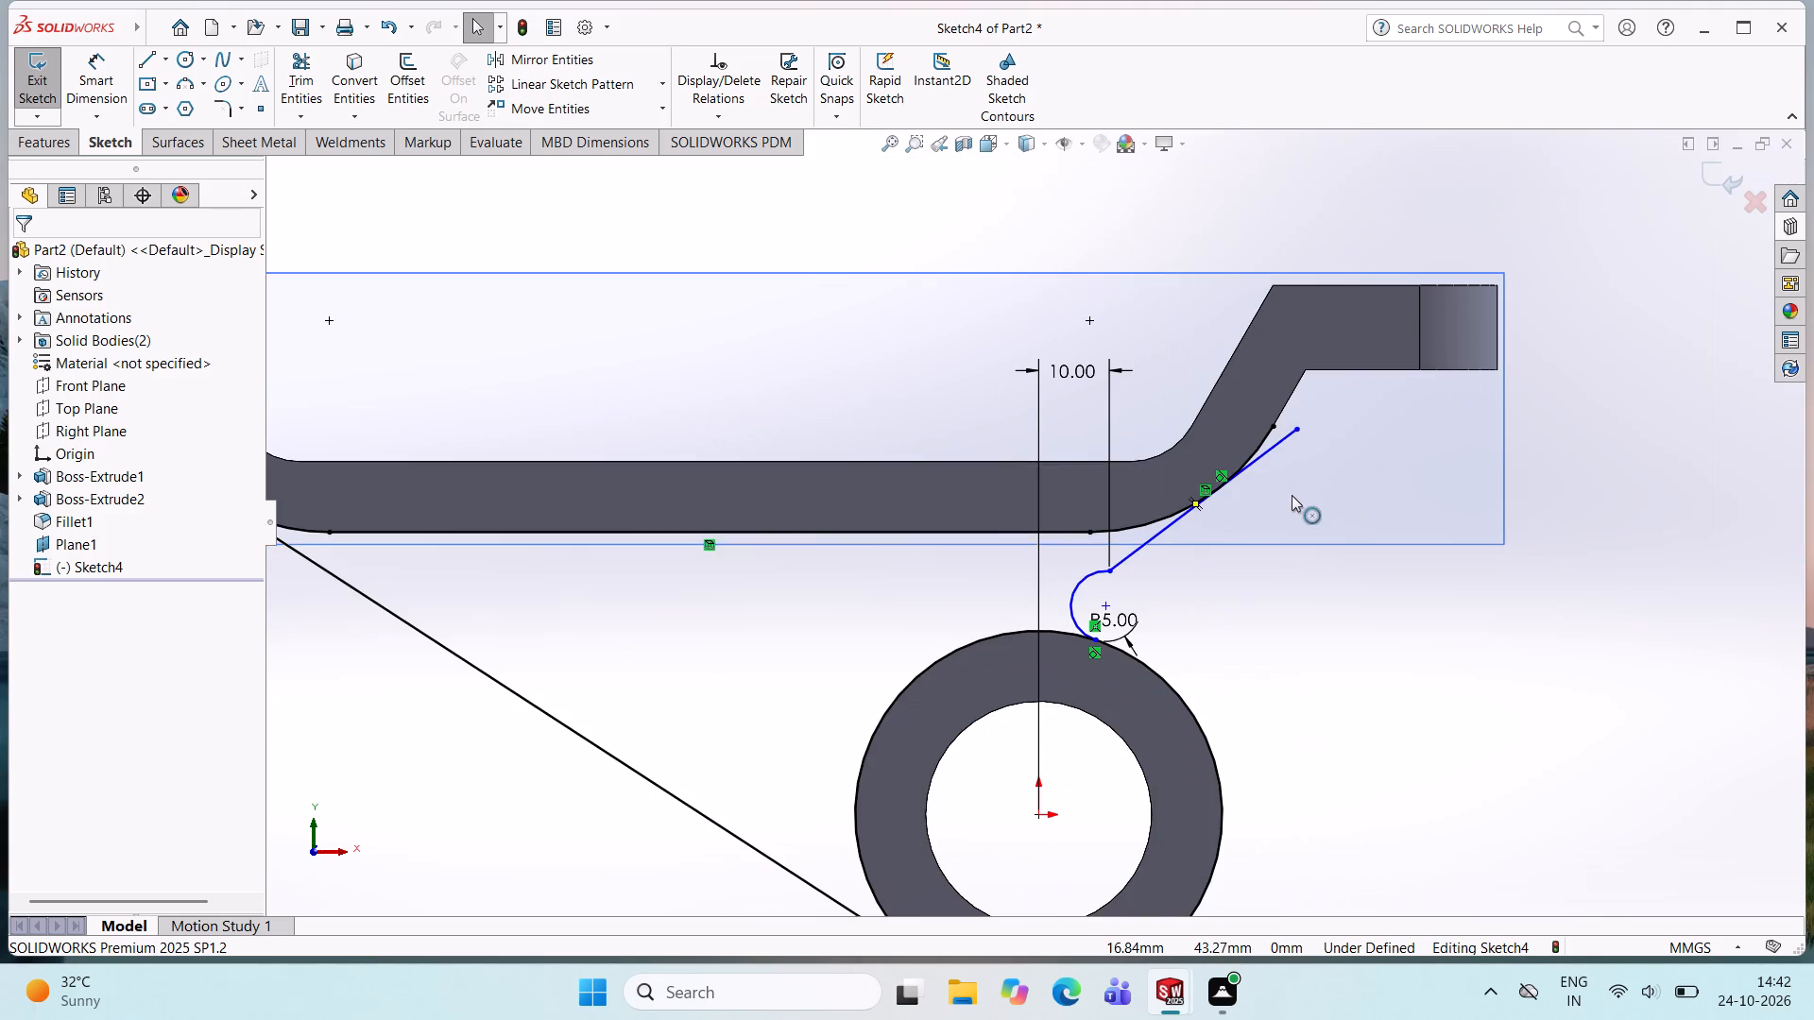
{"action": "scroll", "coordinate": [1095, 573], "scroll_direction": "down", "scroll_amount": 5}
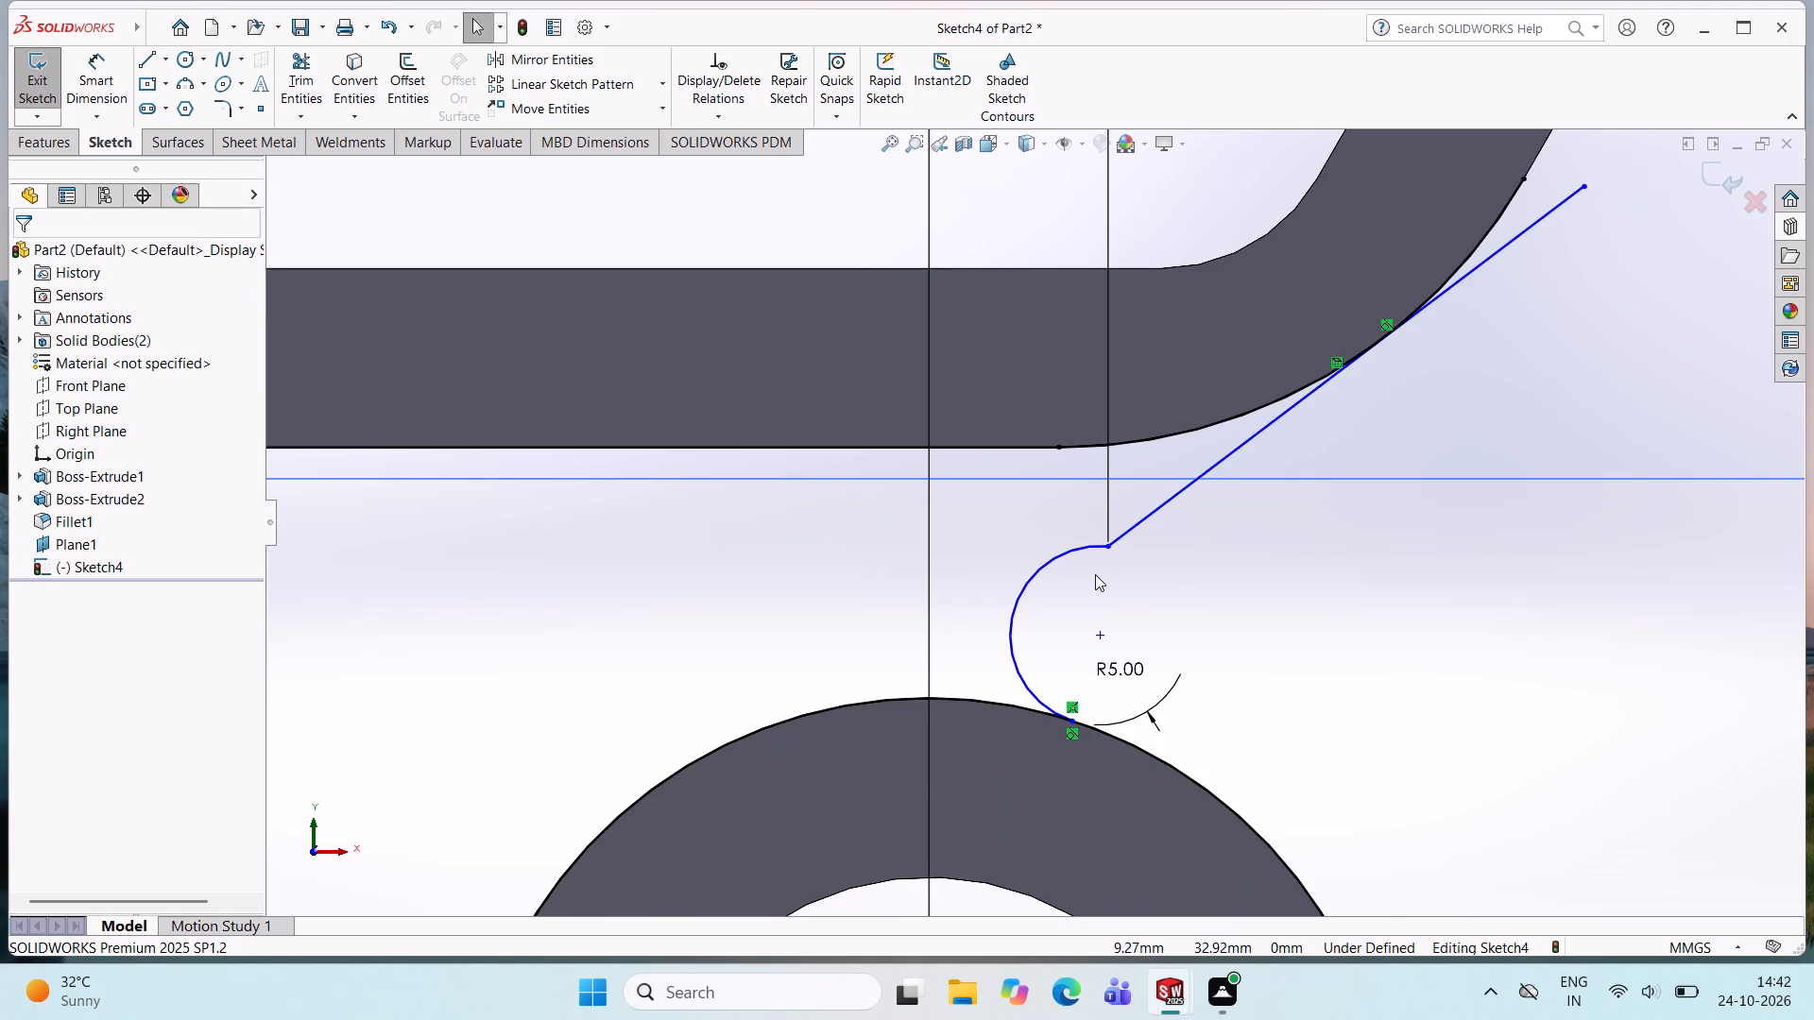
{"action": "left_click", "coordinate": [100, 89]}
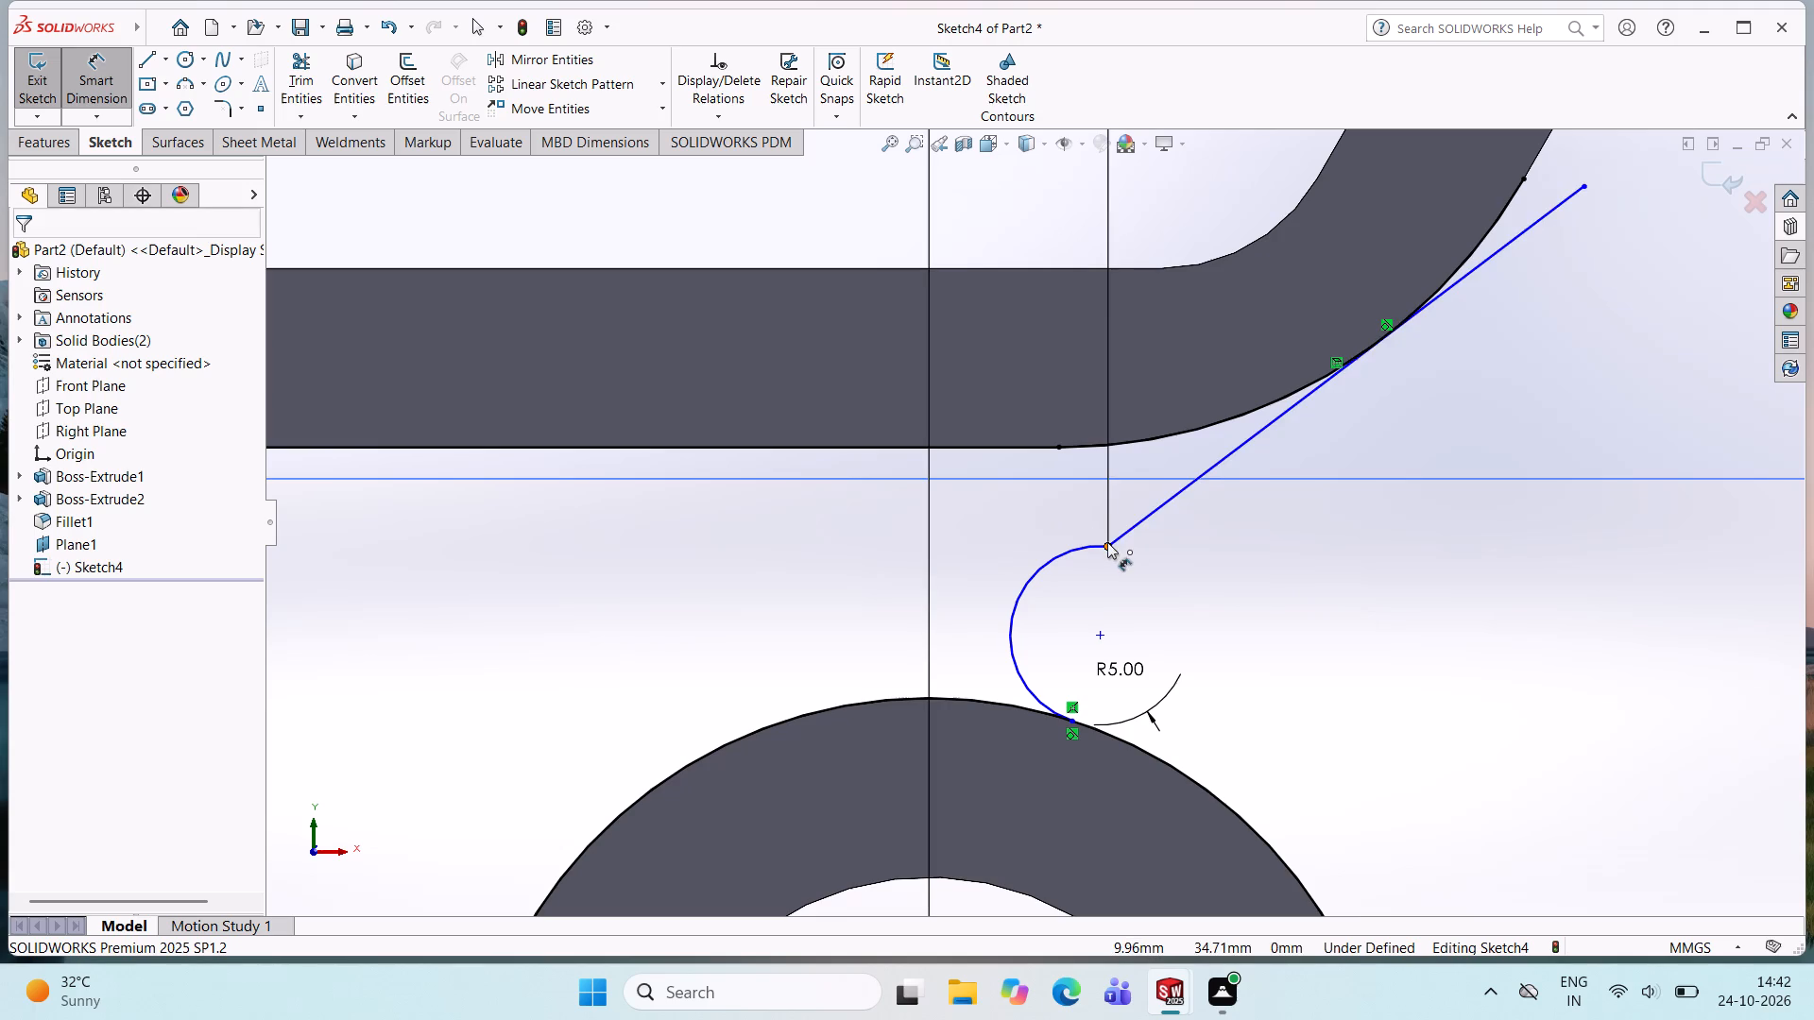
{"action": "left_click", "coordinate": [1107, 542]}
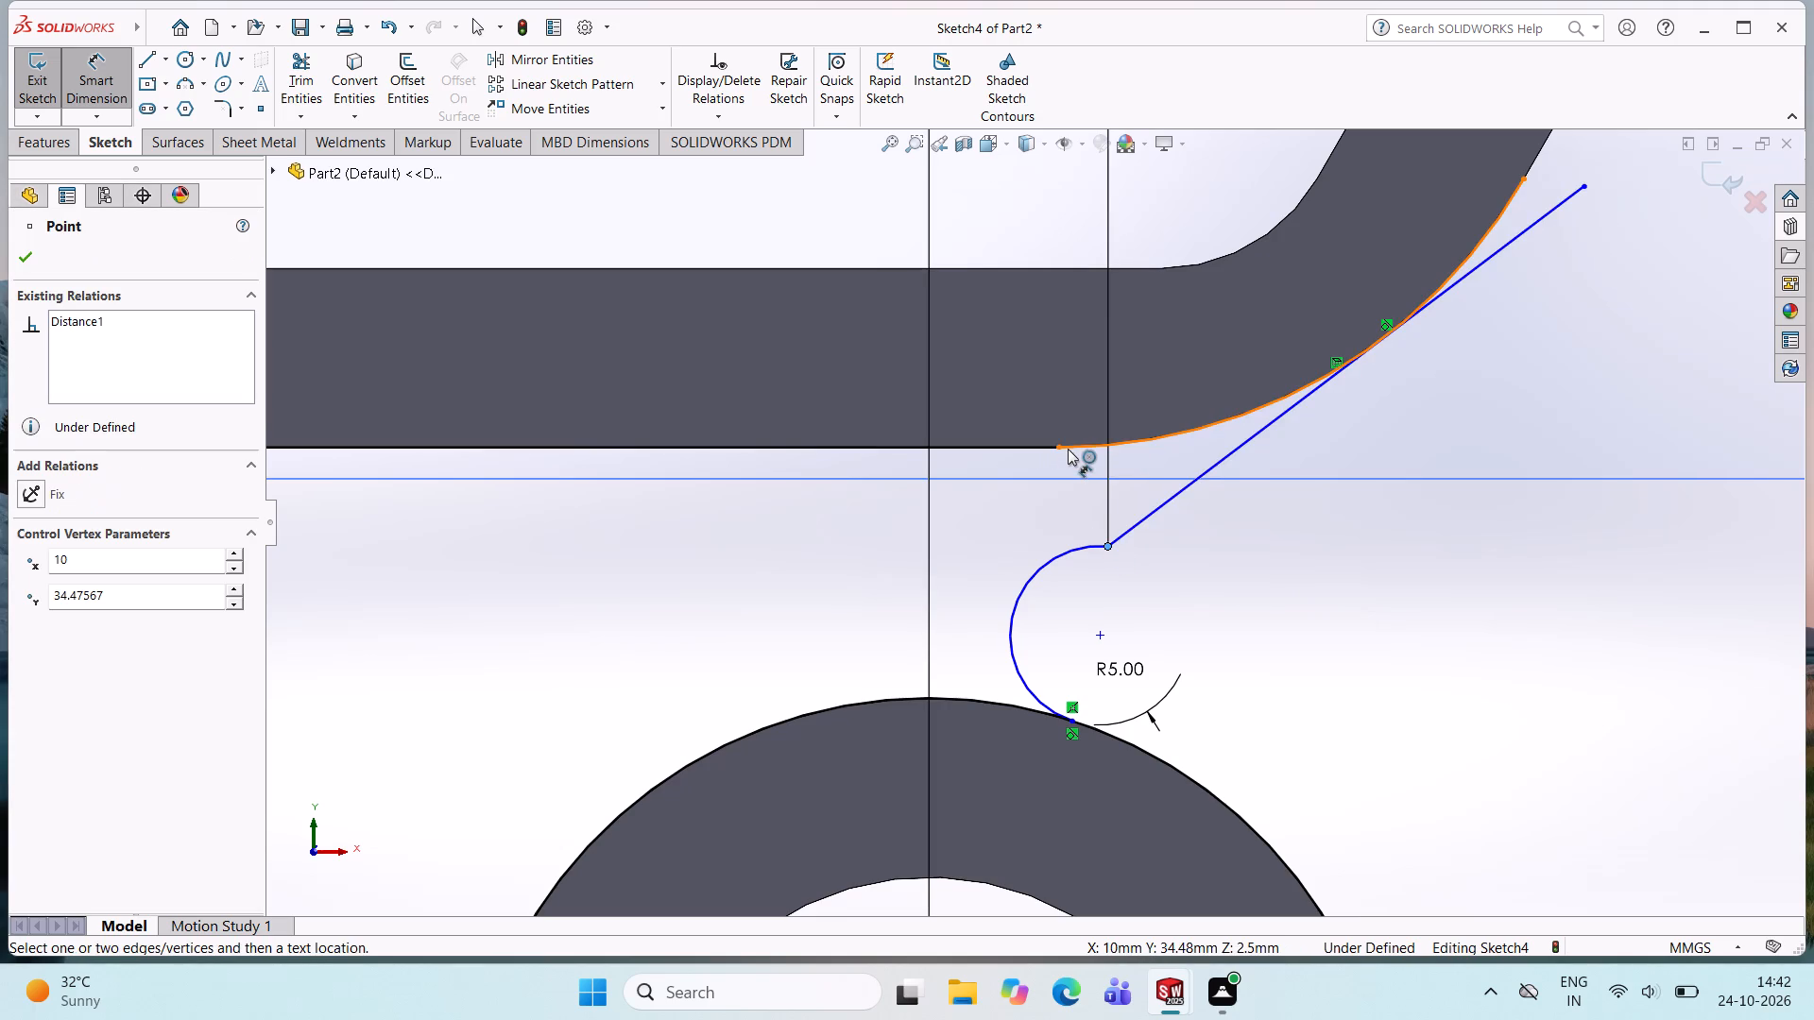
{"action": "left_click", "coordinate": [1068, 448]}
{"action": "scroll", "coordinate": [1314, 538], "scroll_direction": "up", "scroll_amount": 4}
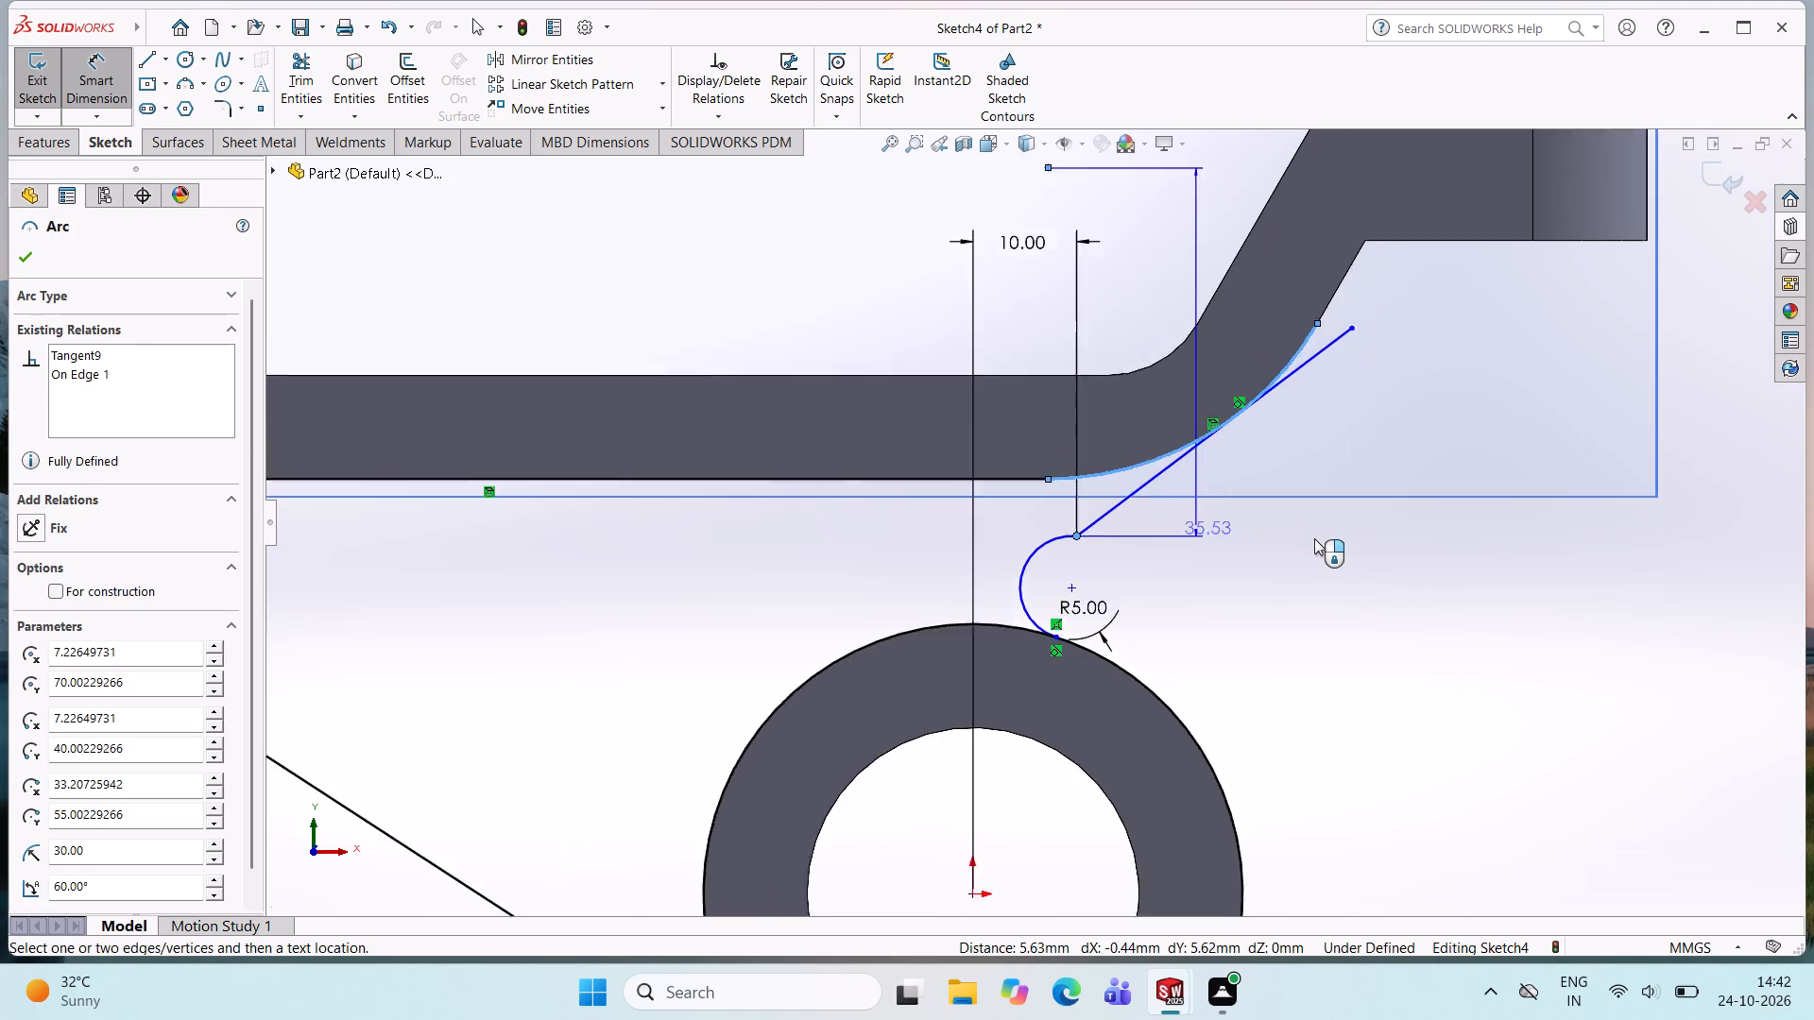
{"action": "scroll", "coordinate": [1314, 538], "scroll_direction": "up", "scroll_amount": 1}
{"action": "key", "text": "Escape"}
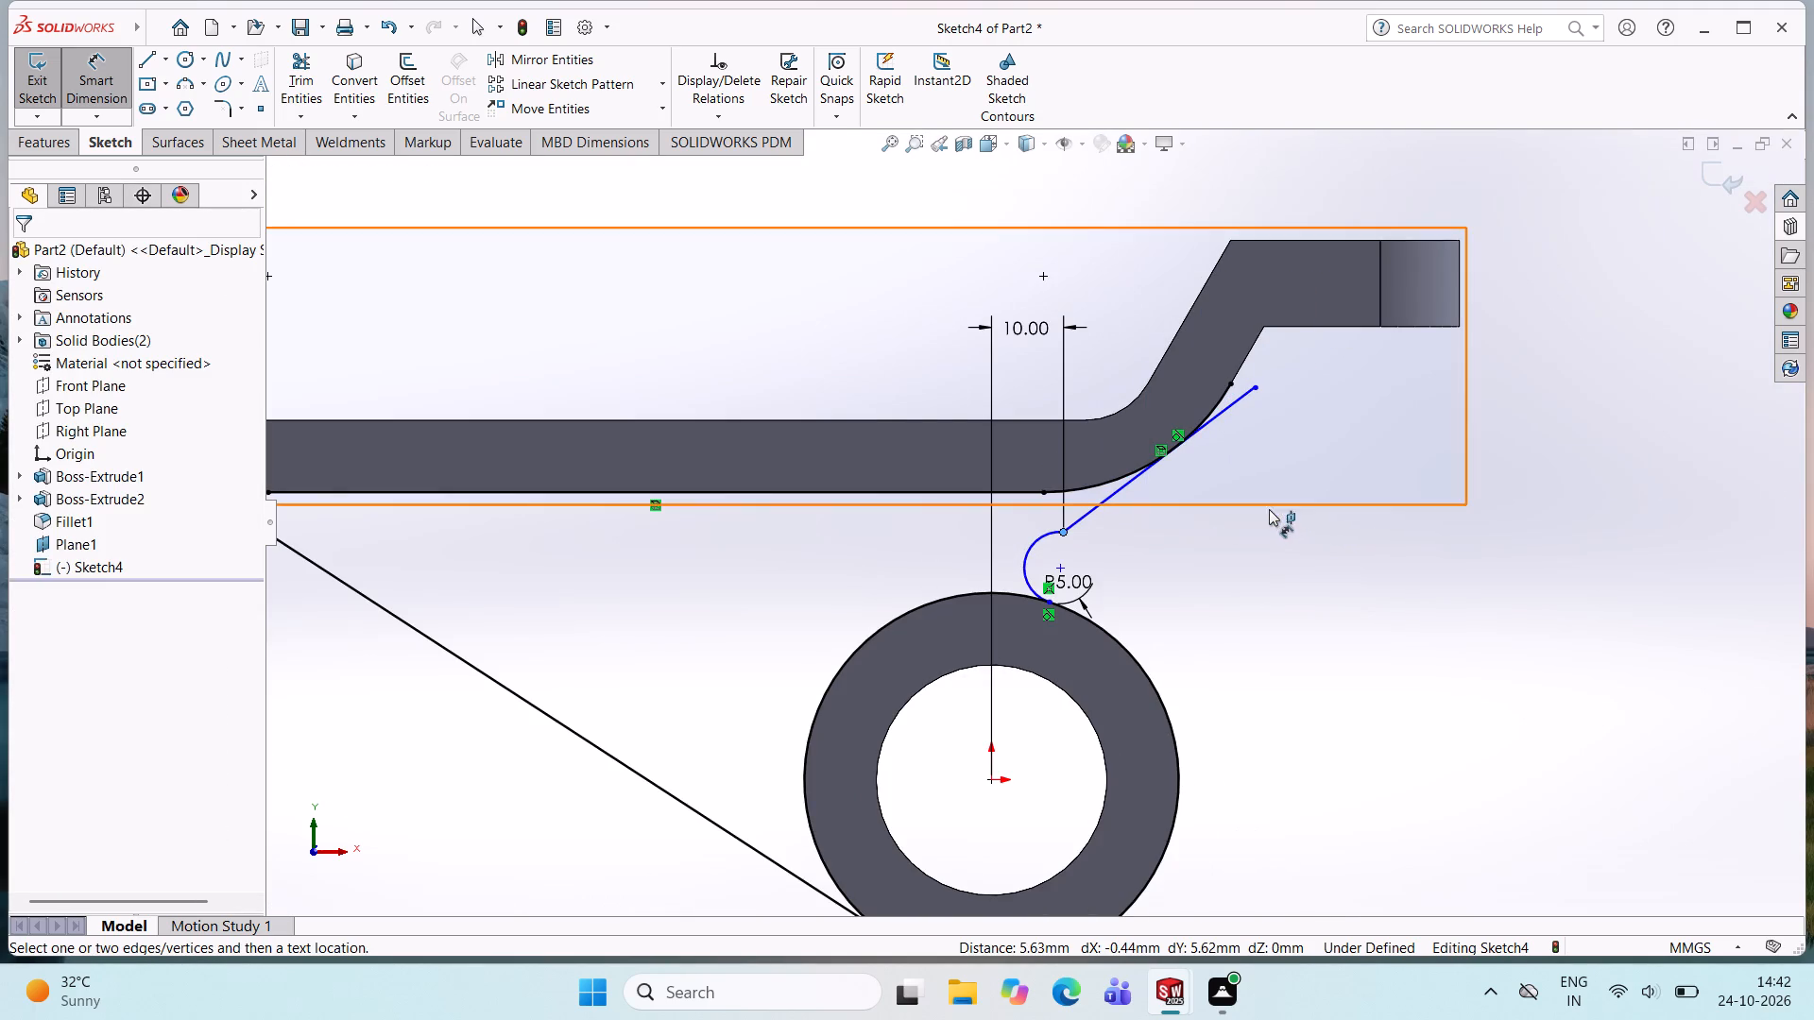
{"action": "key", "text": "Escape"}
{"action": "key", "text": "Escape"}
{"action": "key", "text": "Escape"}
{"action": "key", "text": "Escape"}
Dimension the vertical distance from the sloped line and small arc's joining point to the start of the plate's lower bend arc as 7 mm.
{"action": "left_click", "coordinate": [115, 90]}
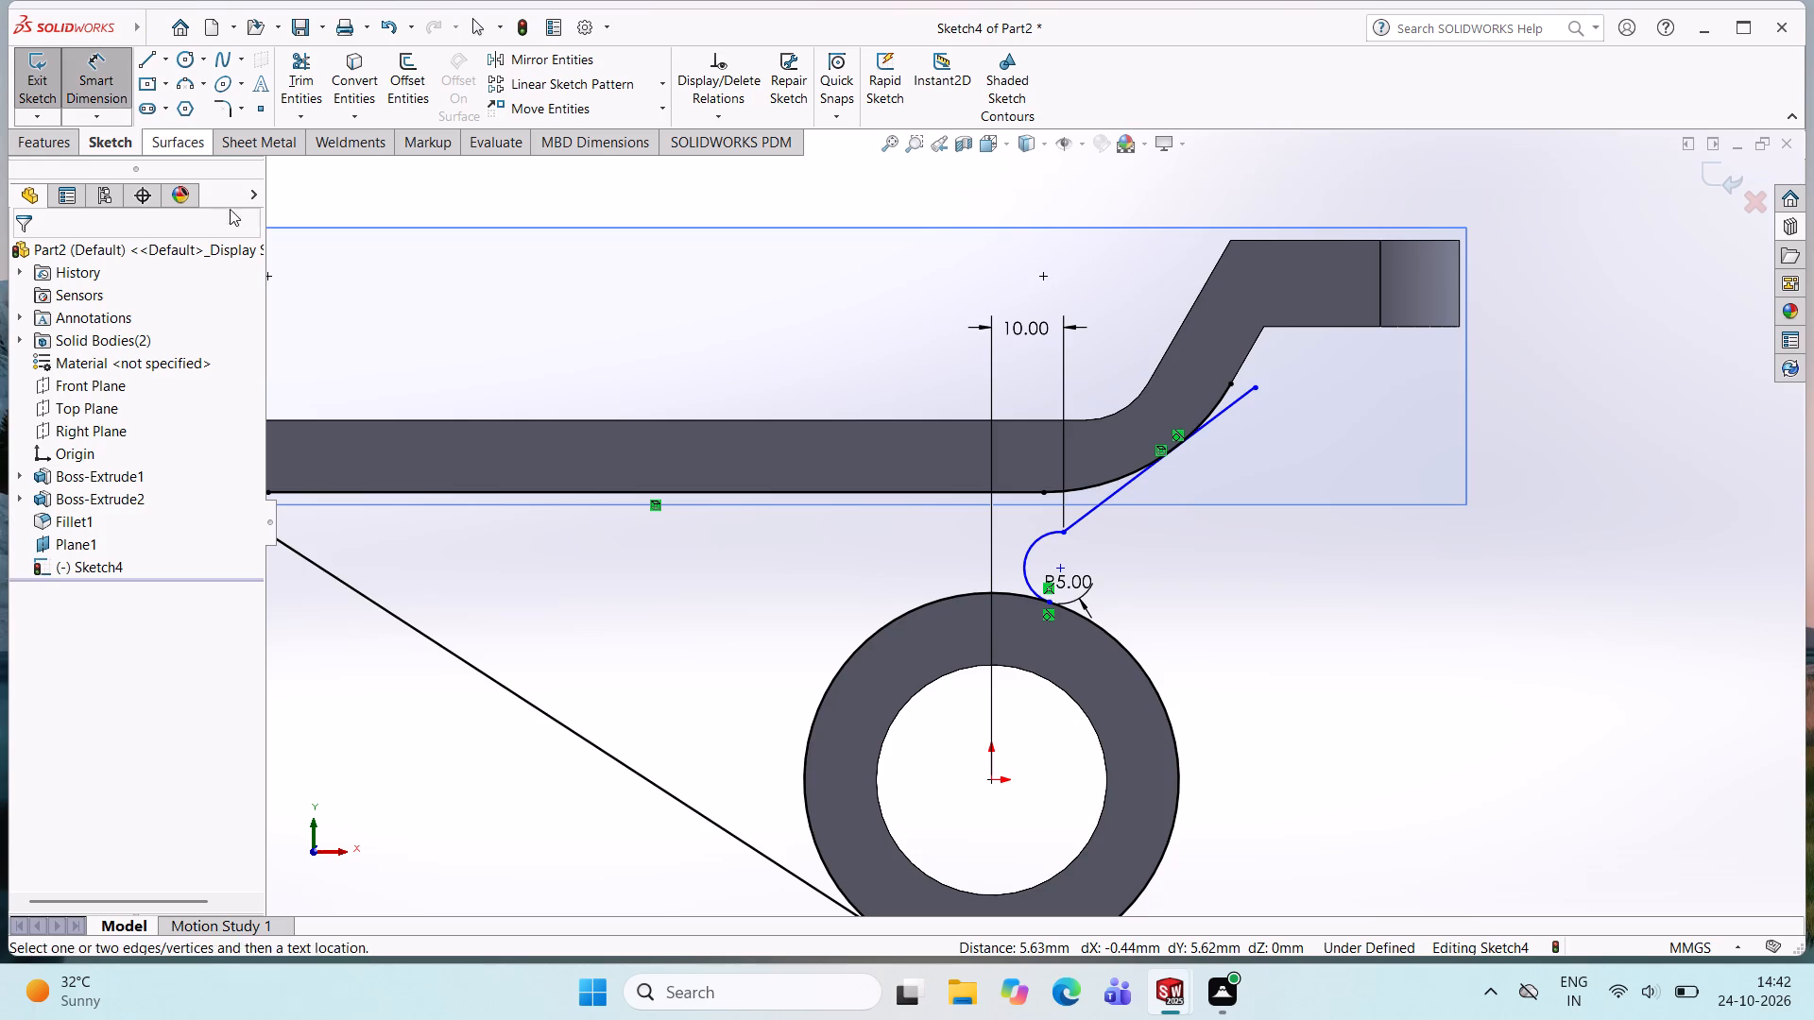
{"action": "scroll", "coordinate": [1119, 537], "scroll_direction": "down", "scroll_amount": 4}
{"action": "left_click", "coordinate": [1003, 521]}
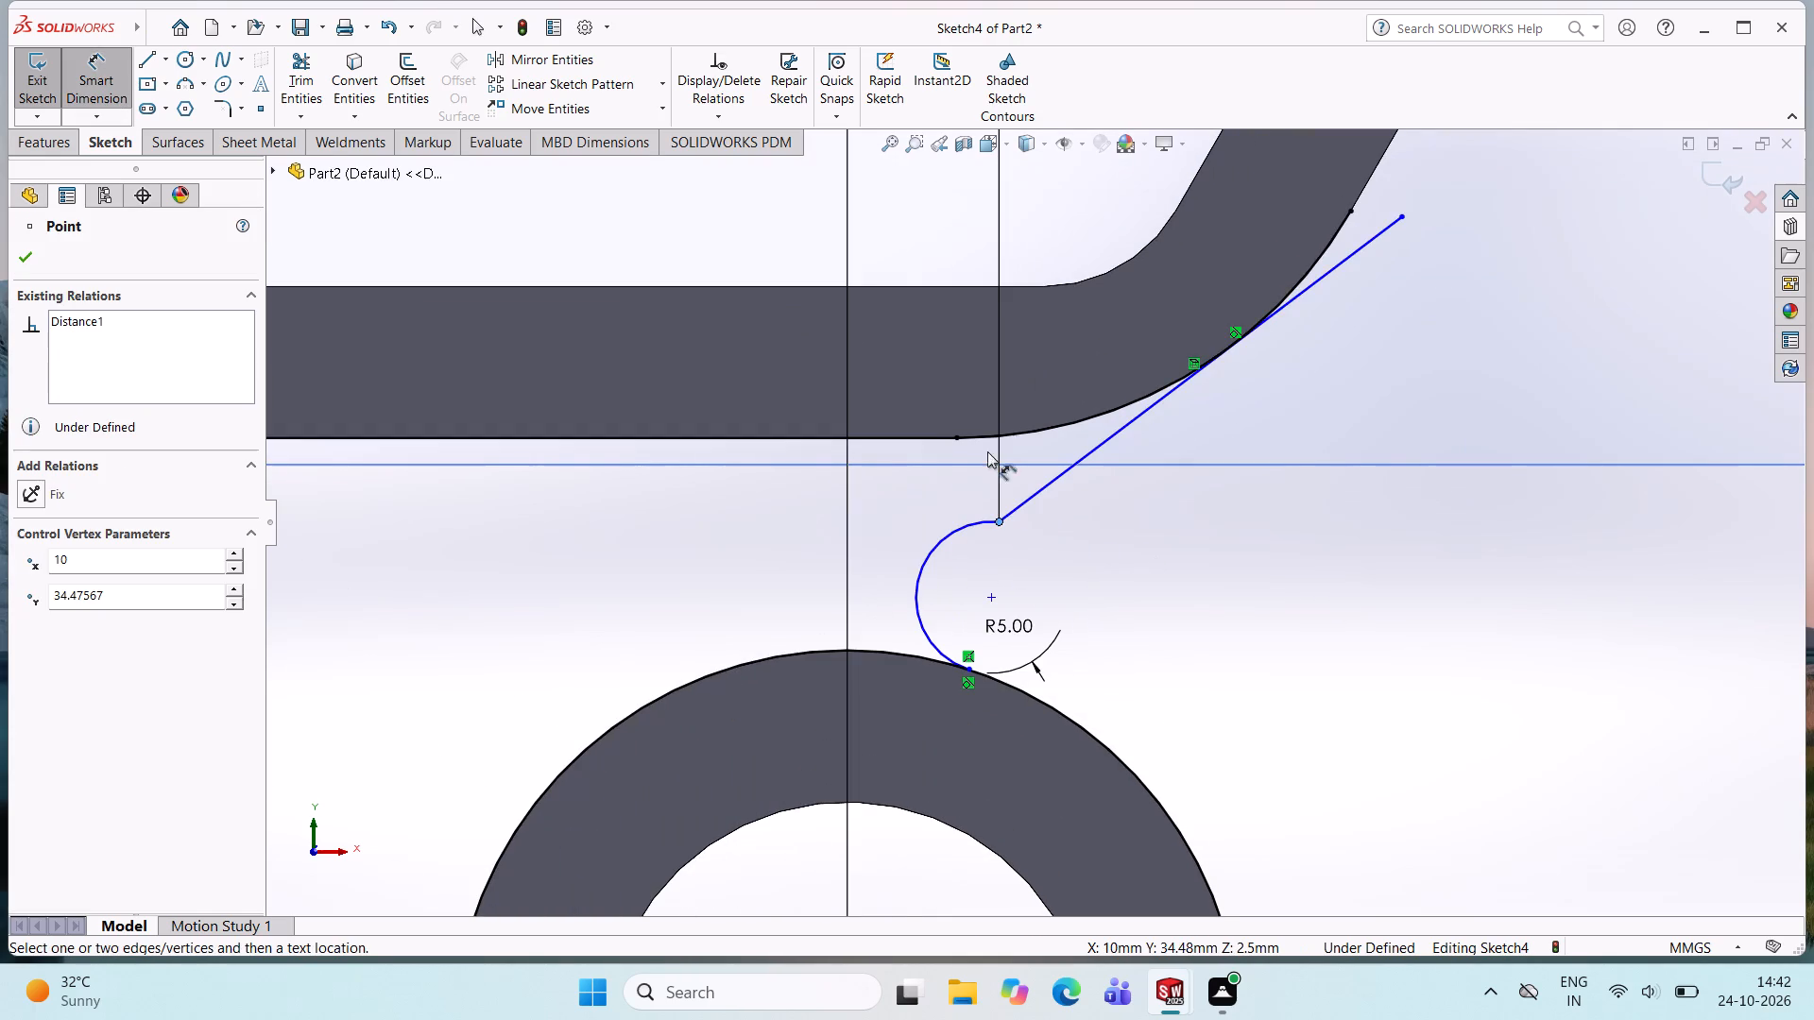
{"action": "left_click", "coordinate": [946, 436]}
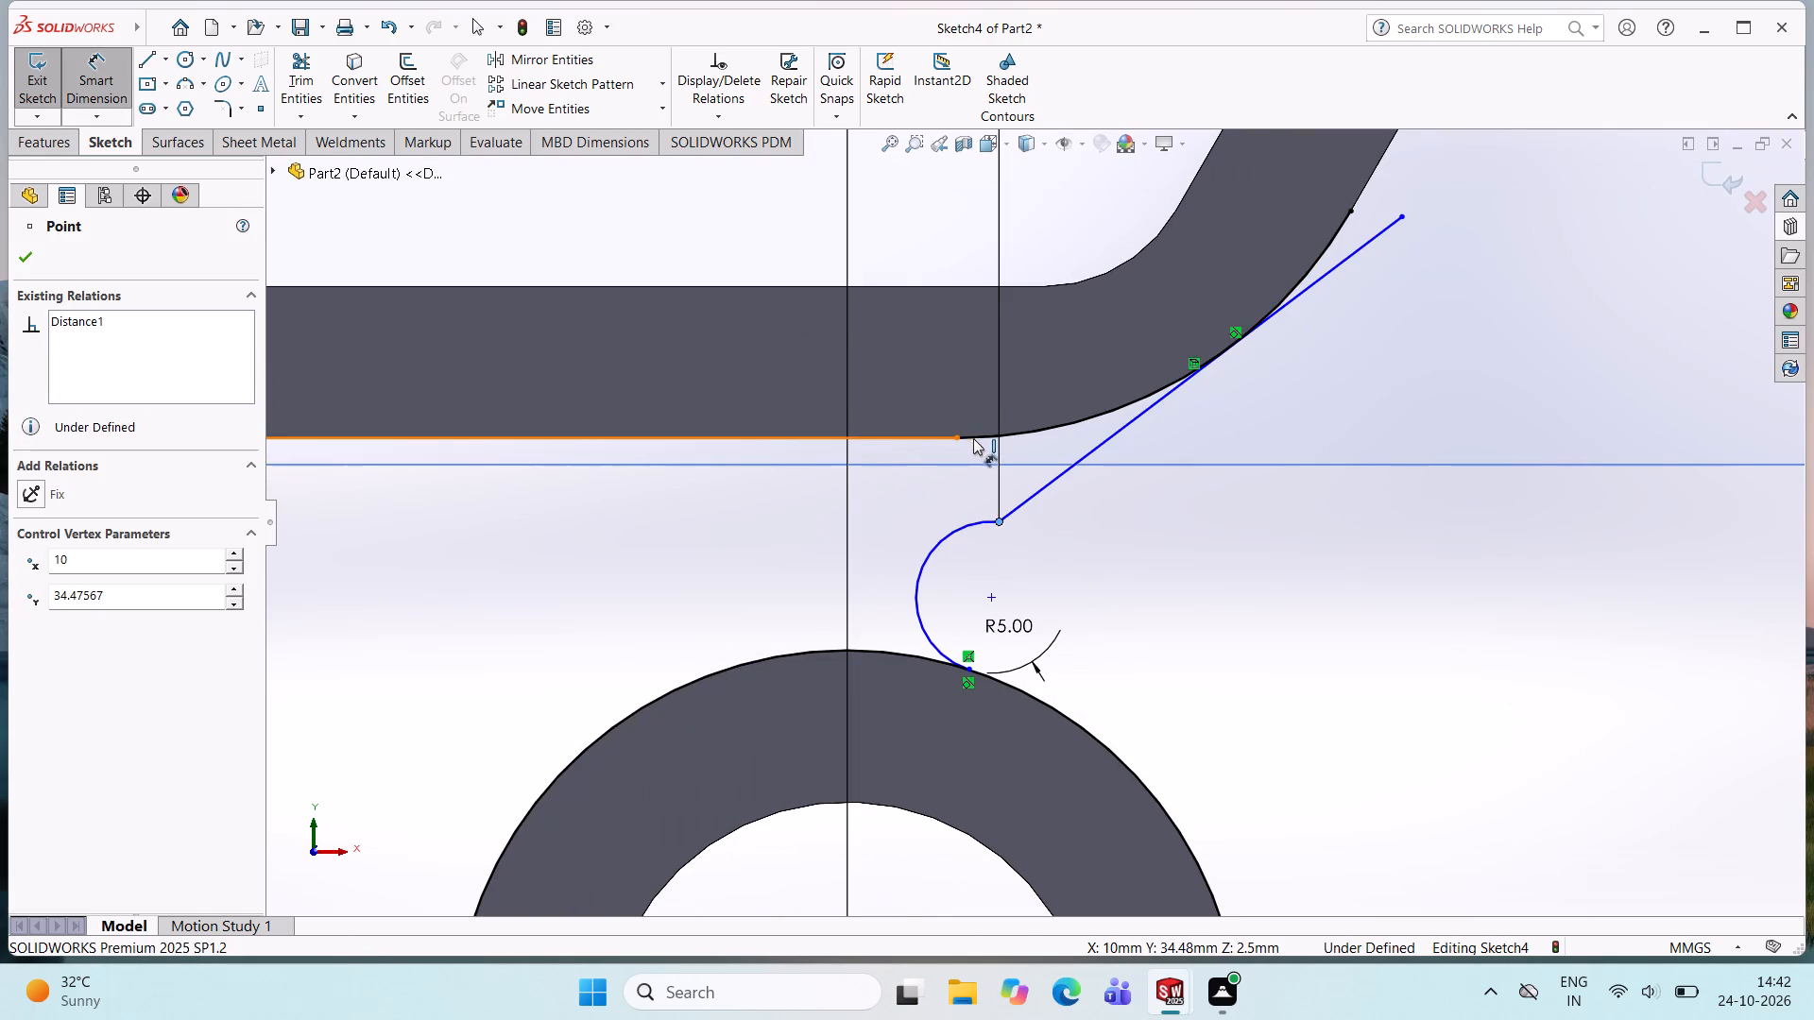
{"action": "left_click", "coordinate": [1205, 489]}
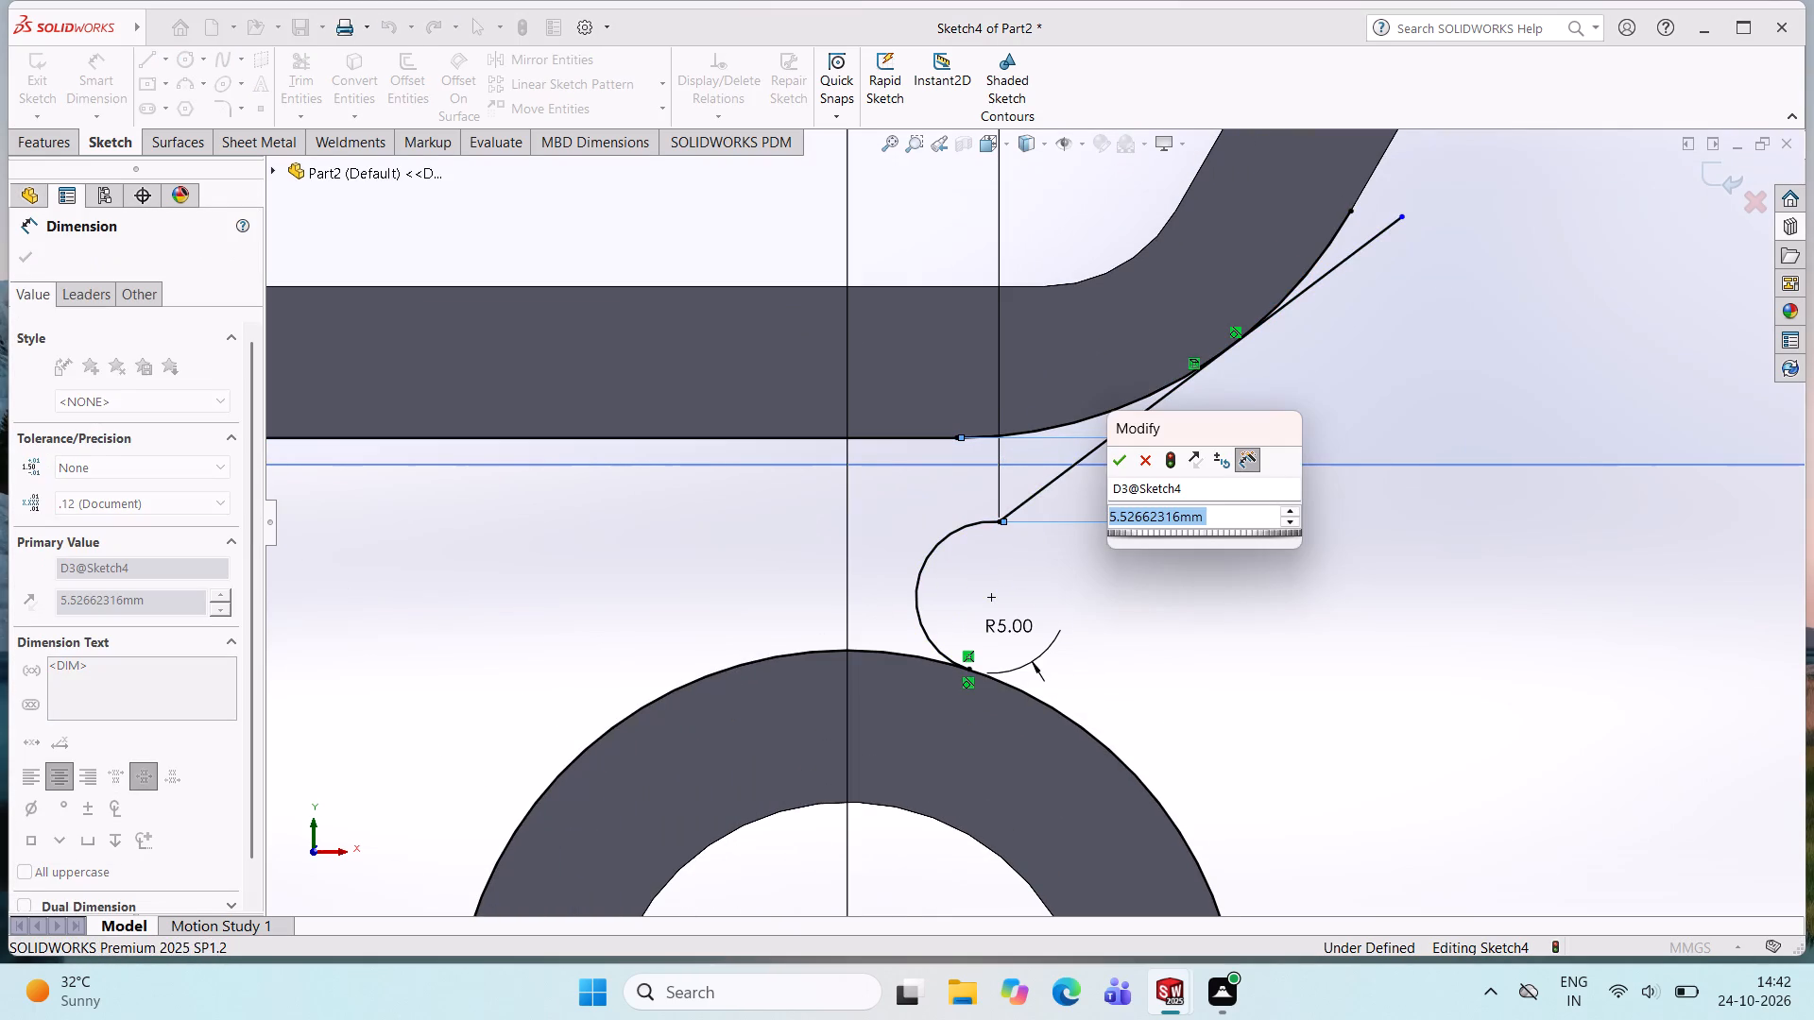
{"action": "key", "text": "7"}
{"action": "key", "text": "Return"}
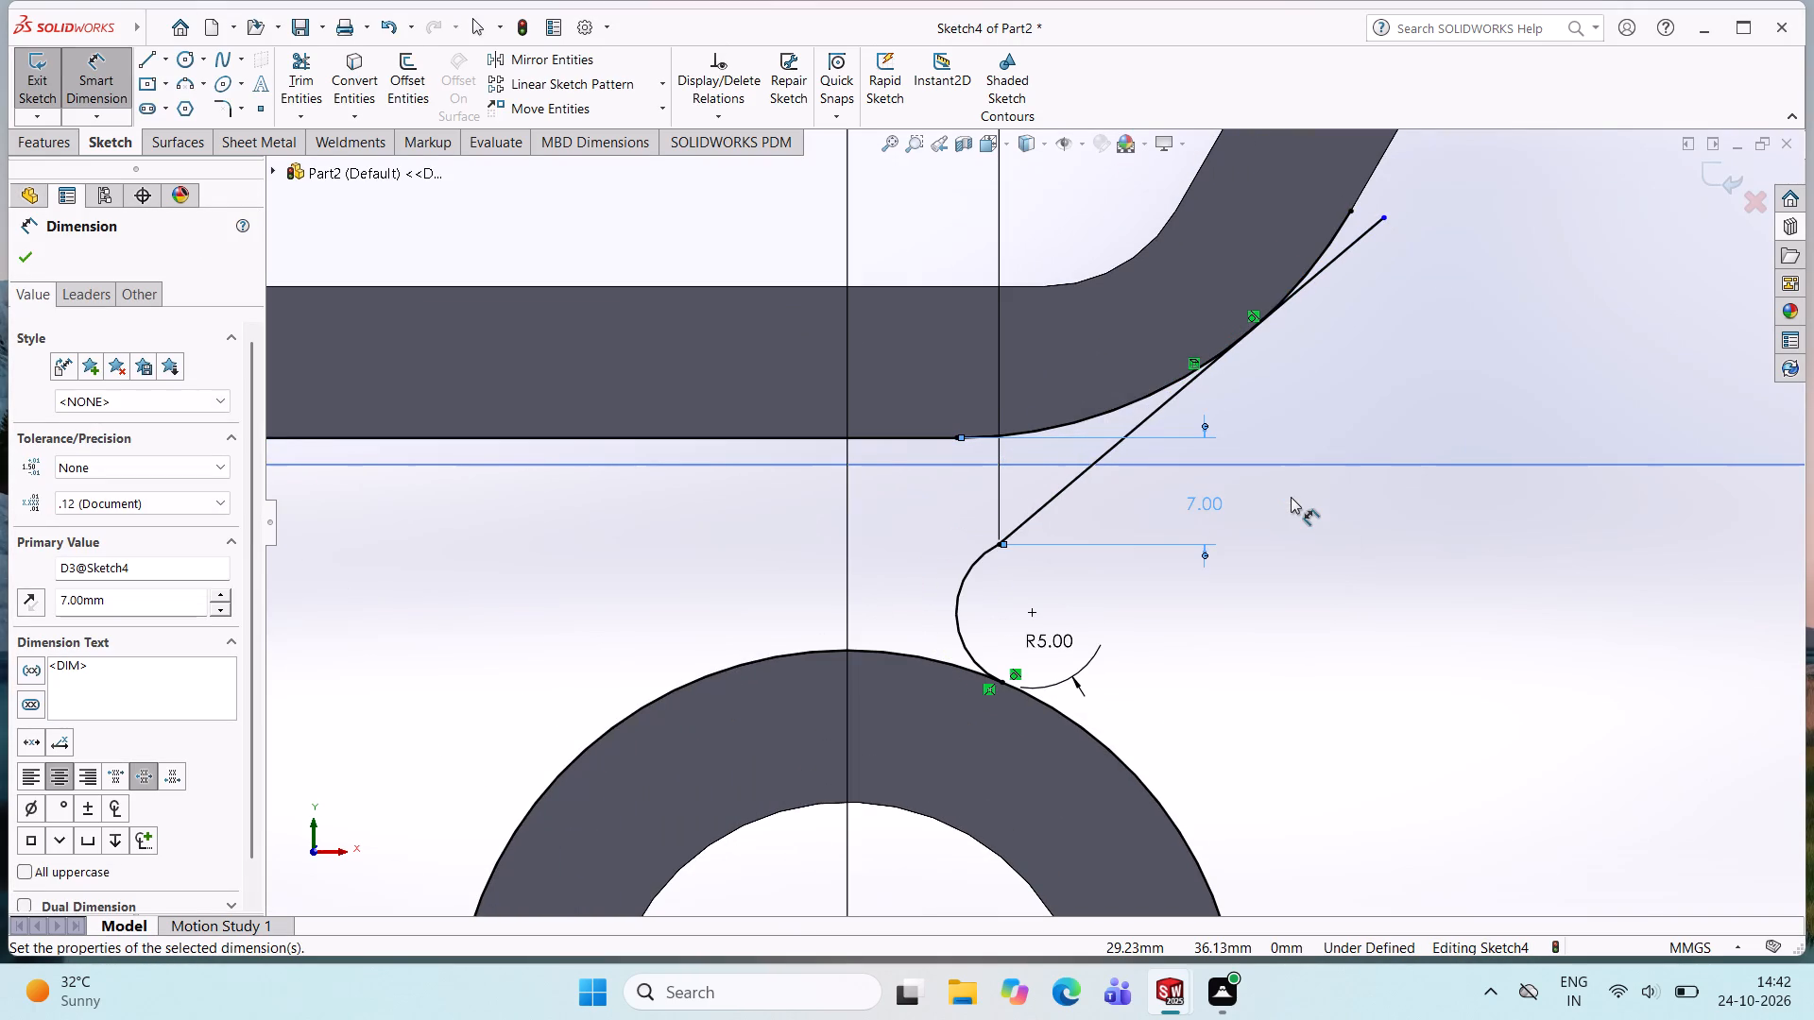
Trim the short sloped line and the plate's lower bend arc beyond the point where they are tangent.
{"action": "scroll", "coordinate": [1092, 672], "scroll_direction": "up", "scroll_amount": 3}
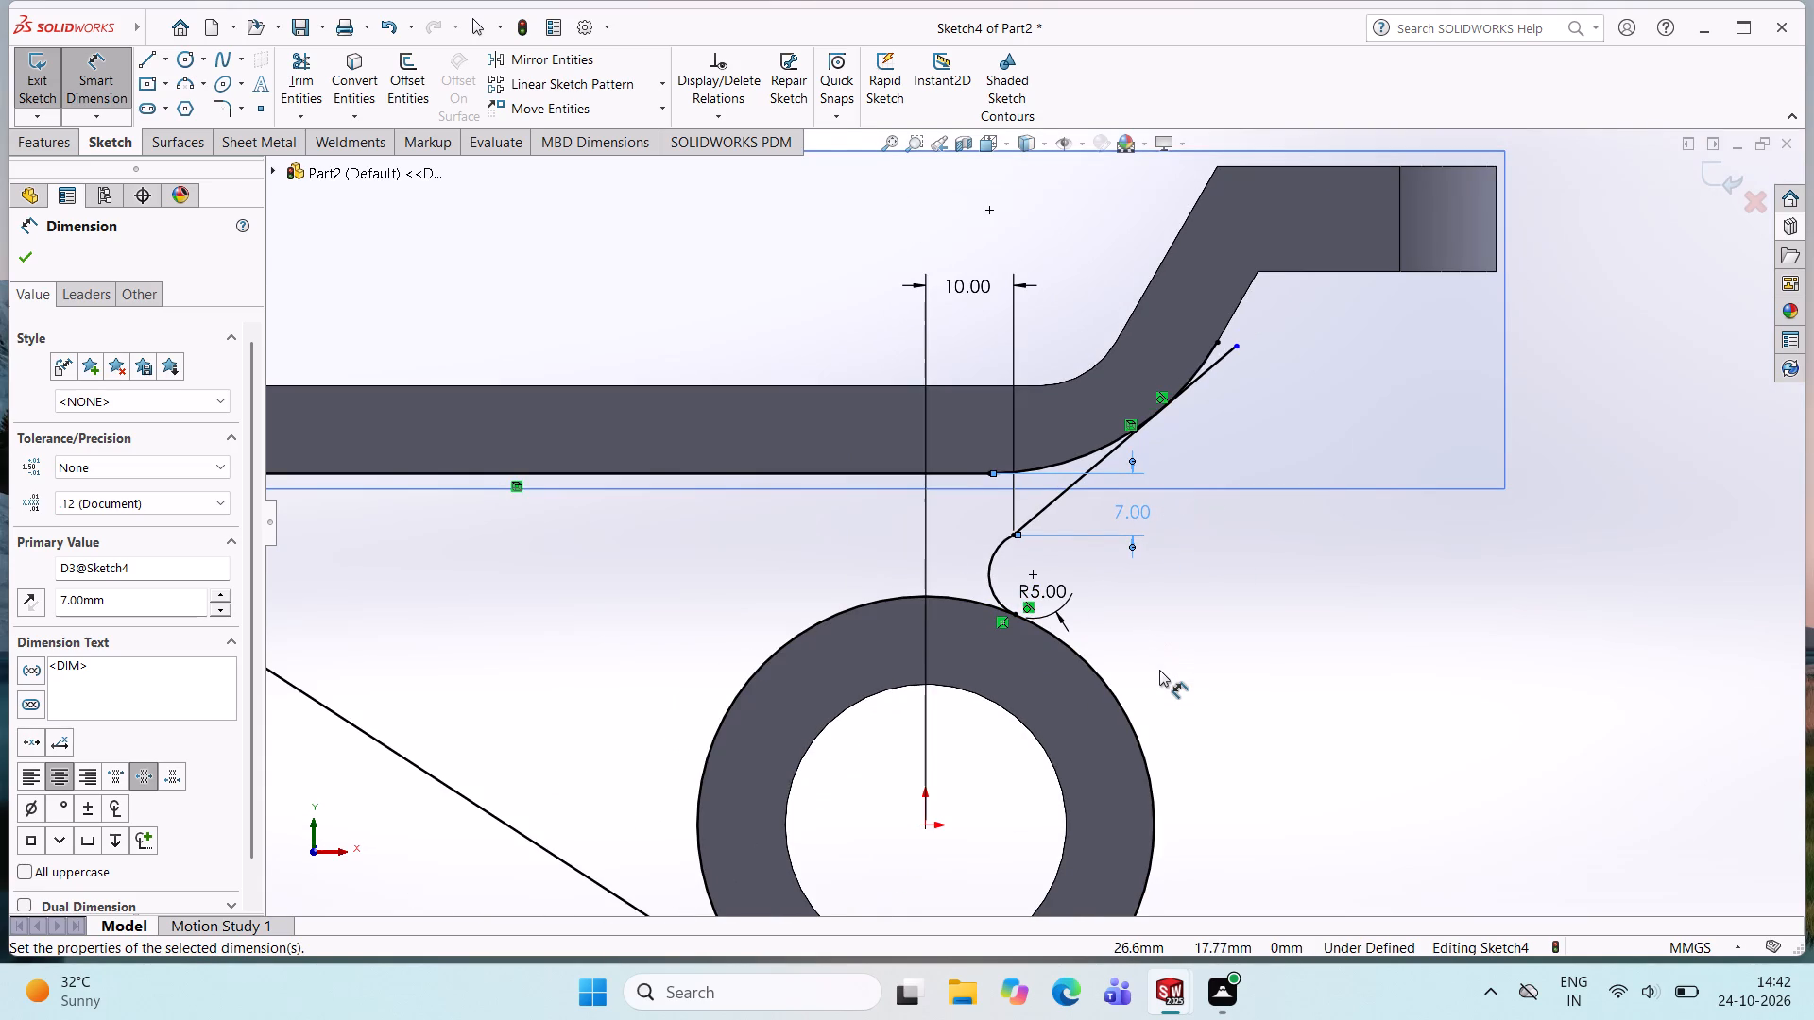
{"action": "left_click", "coordinate": [305, 62]}
{"action": "scroll", "coordinate": [1236, 345], "scroll_direction": "down", "scroll_amount": 7}
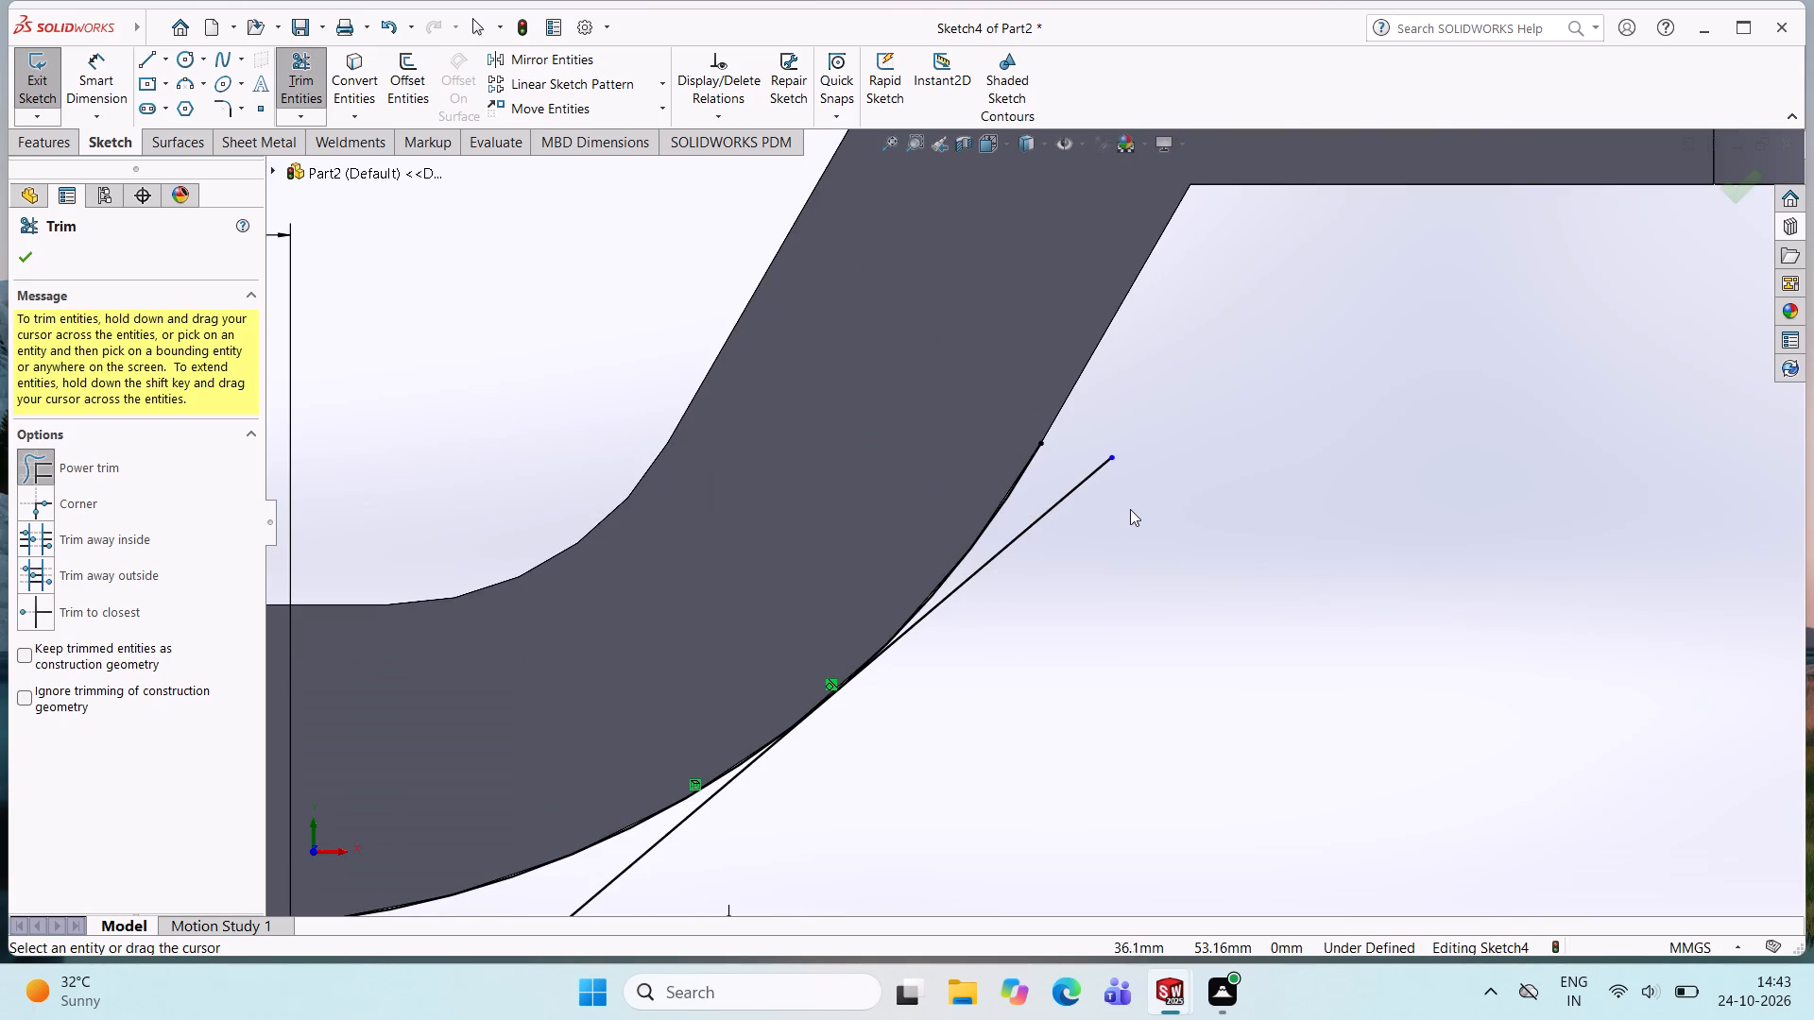
{"action": "left_click_drag", "start_coordinate": [1126, 512], "coordinate": [1082, 435]}
{"action": "left_click_drag", "start_coordinate": [1052, 538], "coordinate": [1038, 512]}
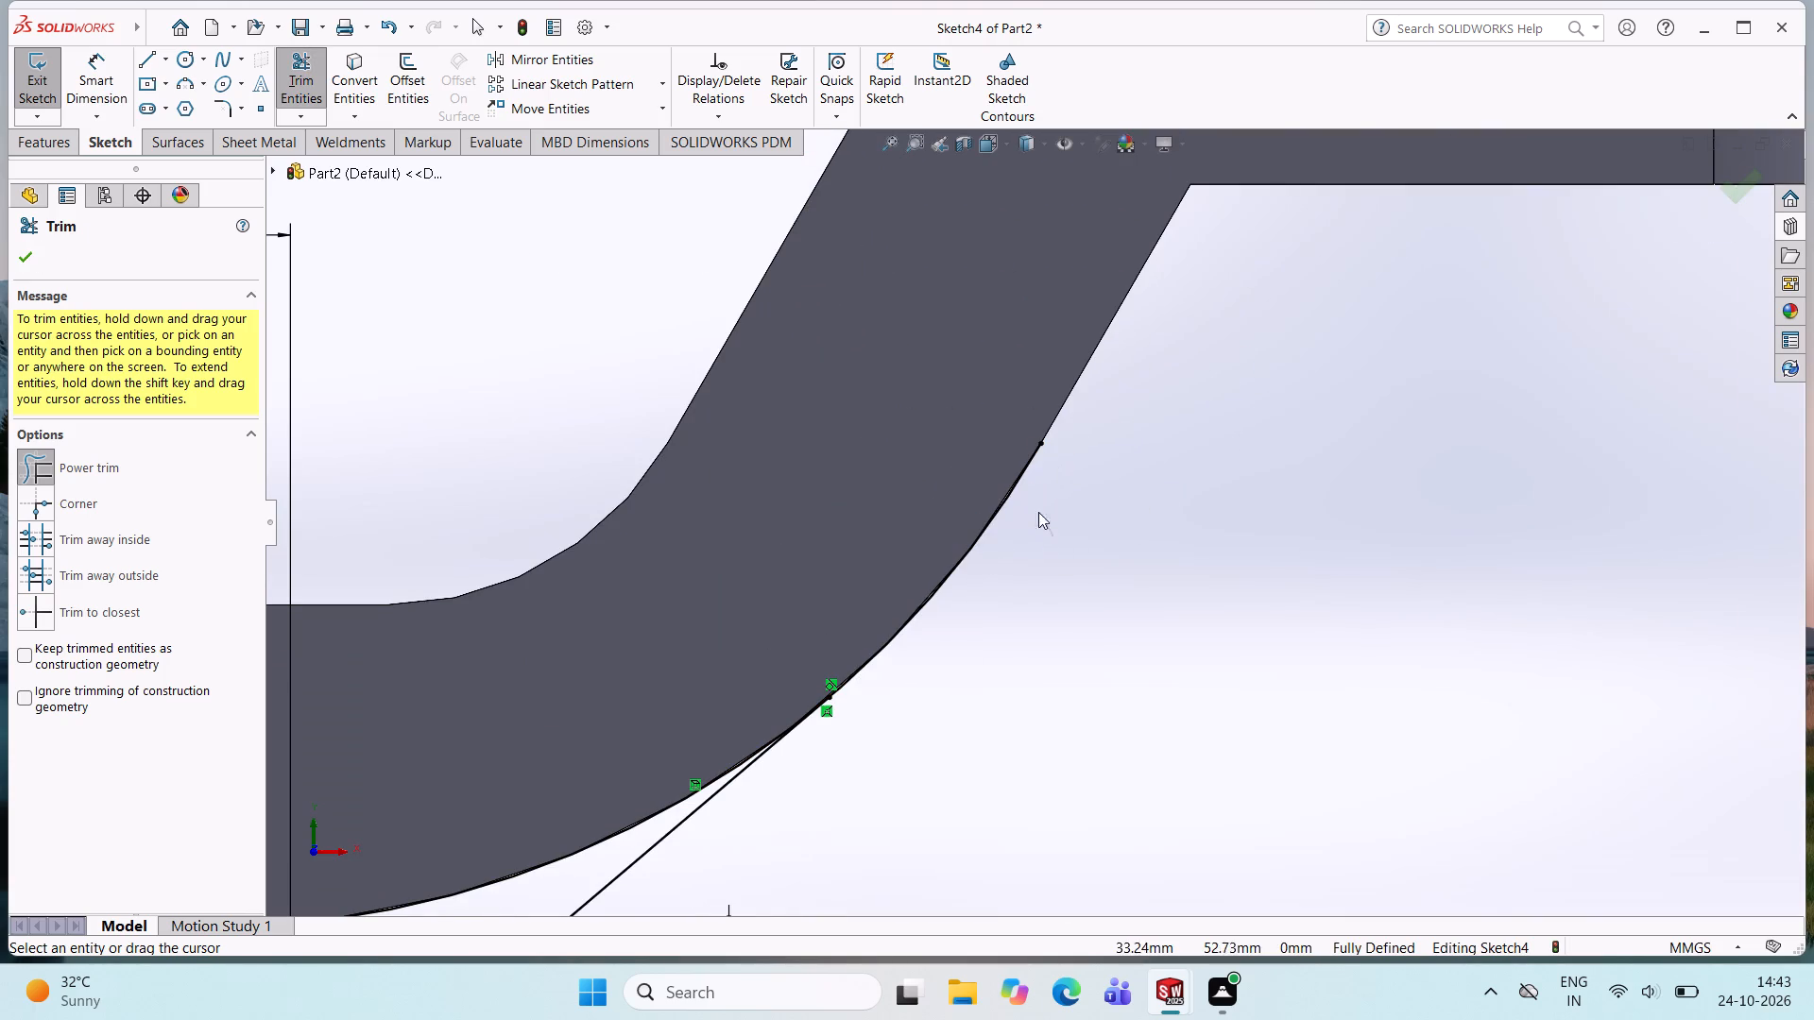
{"action": "left_click_drag", "start_coordinate": [1038, 512], "coordinate": [1000, 449]}
Trim the cylinder's outer sketch circle on the side away from the rib, between the small arc and the long sloped line.
{"action": "scroll", "coordinate": [1275, 492], "scroll_direction": "up", "scroll_amount": 7}
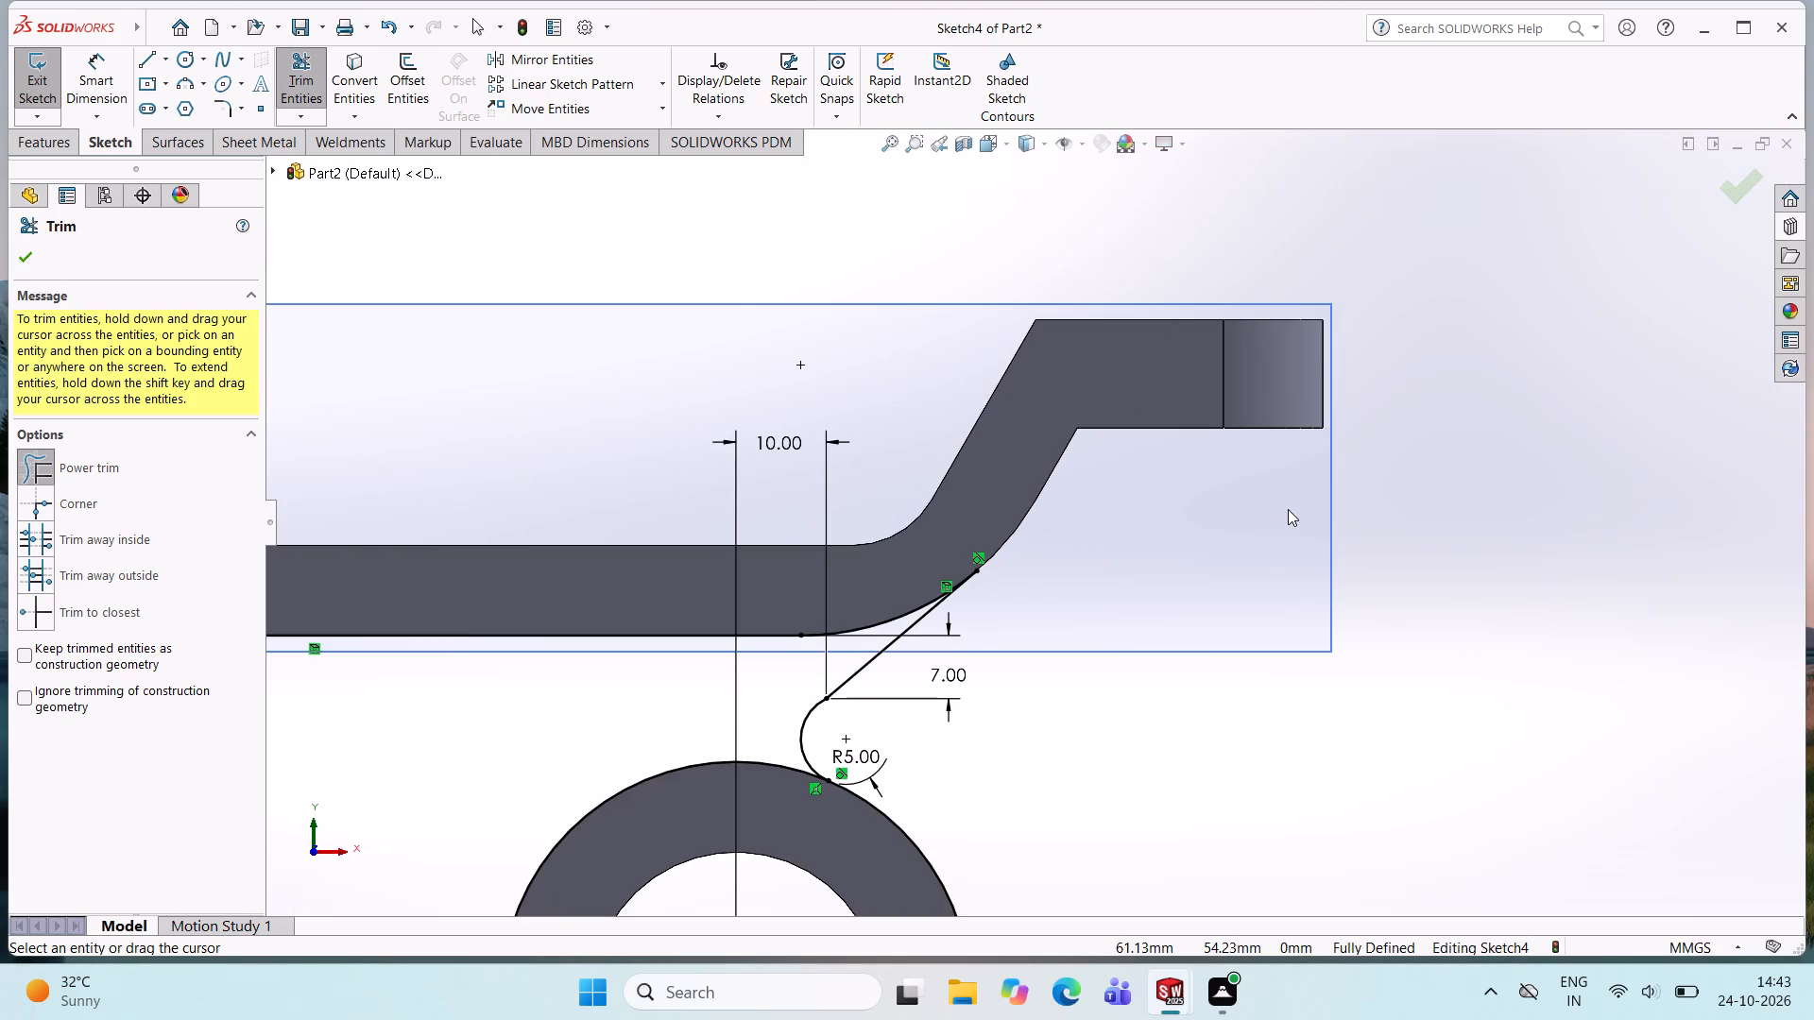
{"action": "scroll", "coordinate": [1132, 627], "scroll_direction": "up", "scroll_amount": 2}
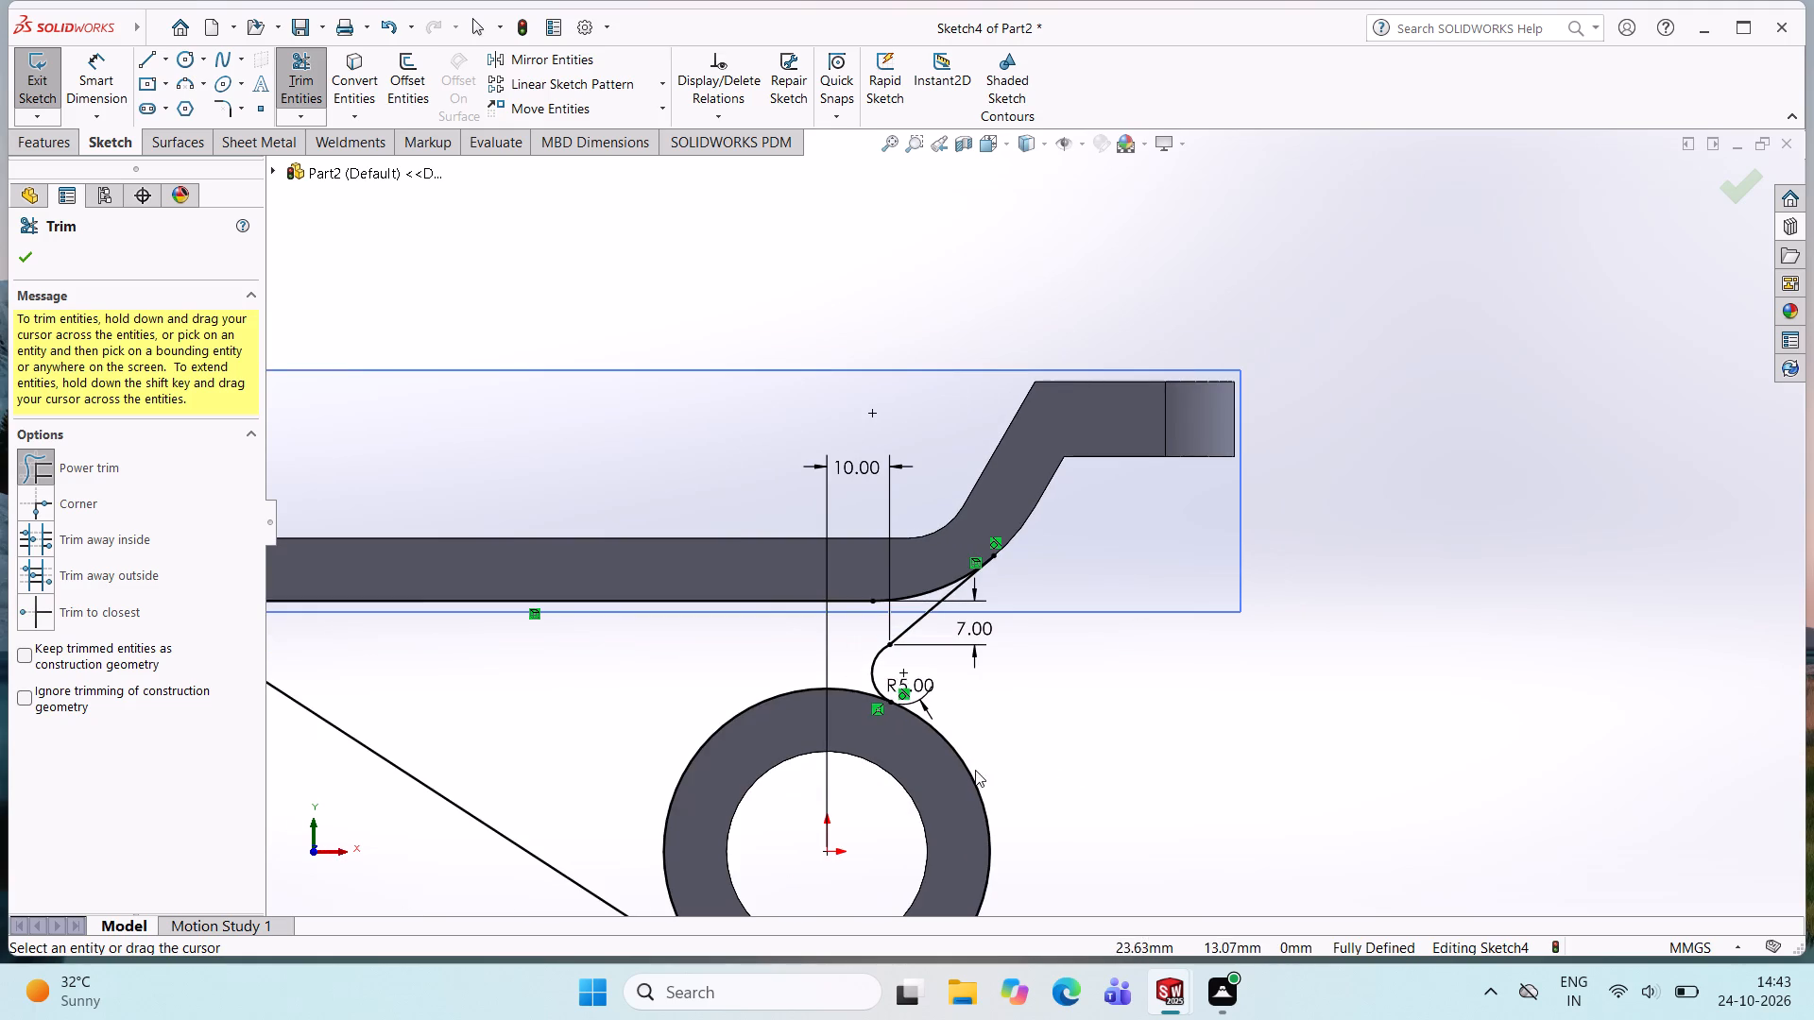
{"action": "left_click_drag", "start_coordinate": [1004, 756], "coordinate": [976, 820]}
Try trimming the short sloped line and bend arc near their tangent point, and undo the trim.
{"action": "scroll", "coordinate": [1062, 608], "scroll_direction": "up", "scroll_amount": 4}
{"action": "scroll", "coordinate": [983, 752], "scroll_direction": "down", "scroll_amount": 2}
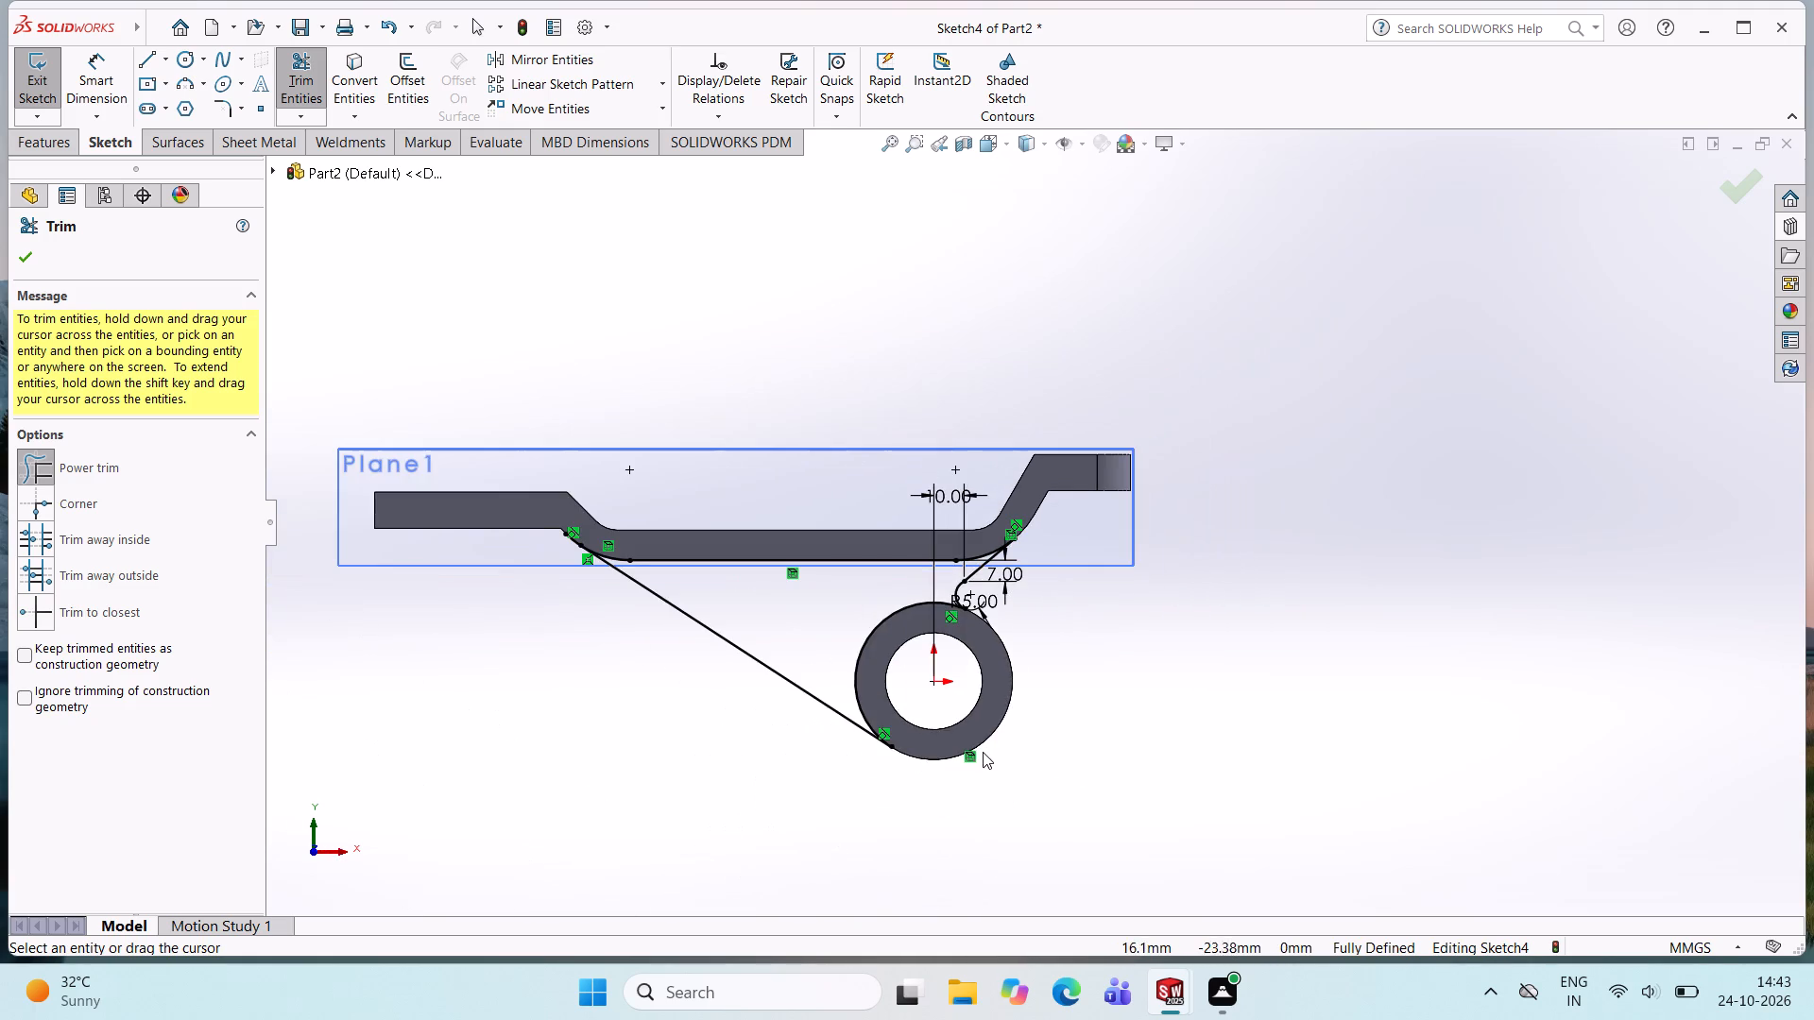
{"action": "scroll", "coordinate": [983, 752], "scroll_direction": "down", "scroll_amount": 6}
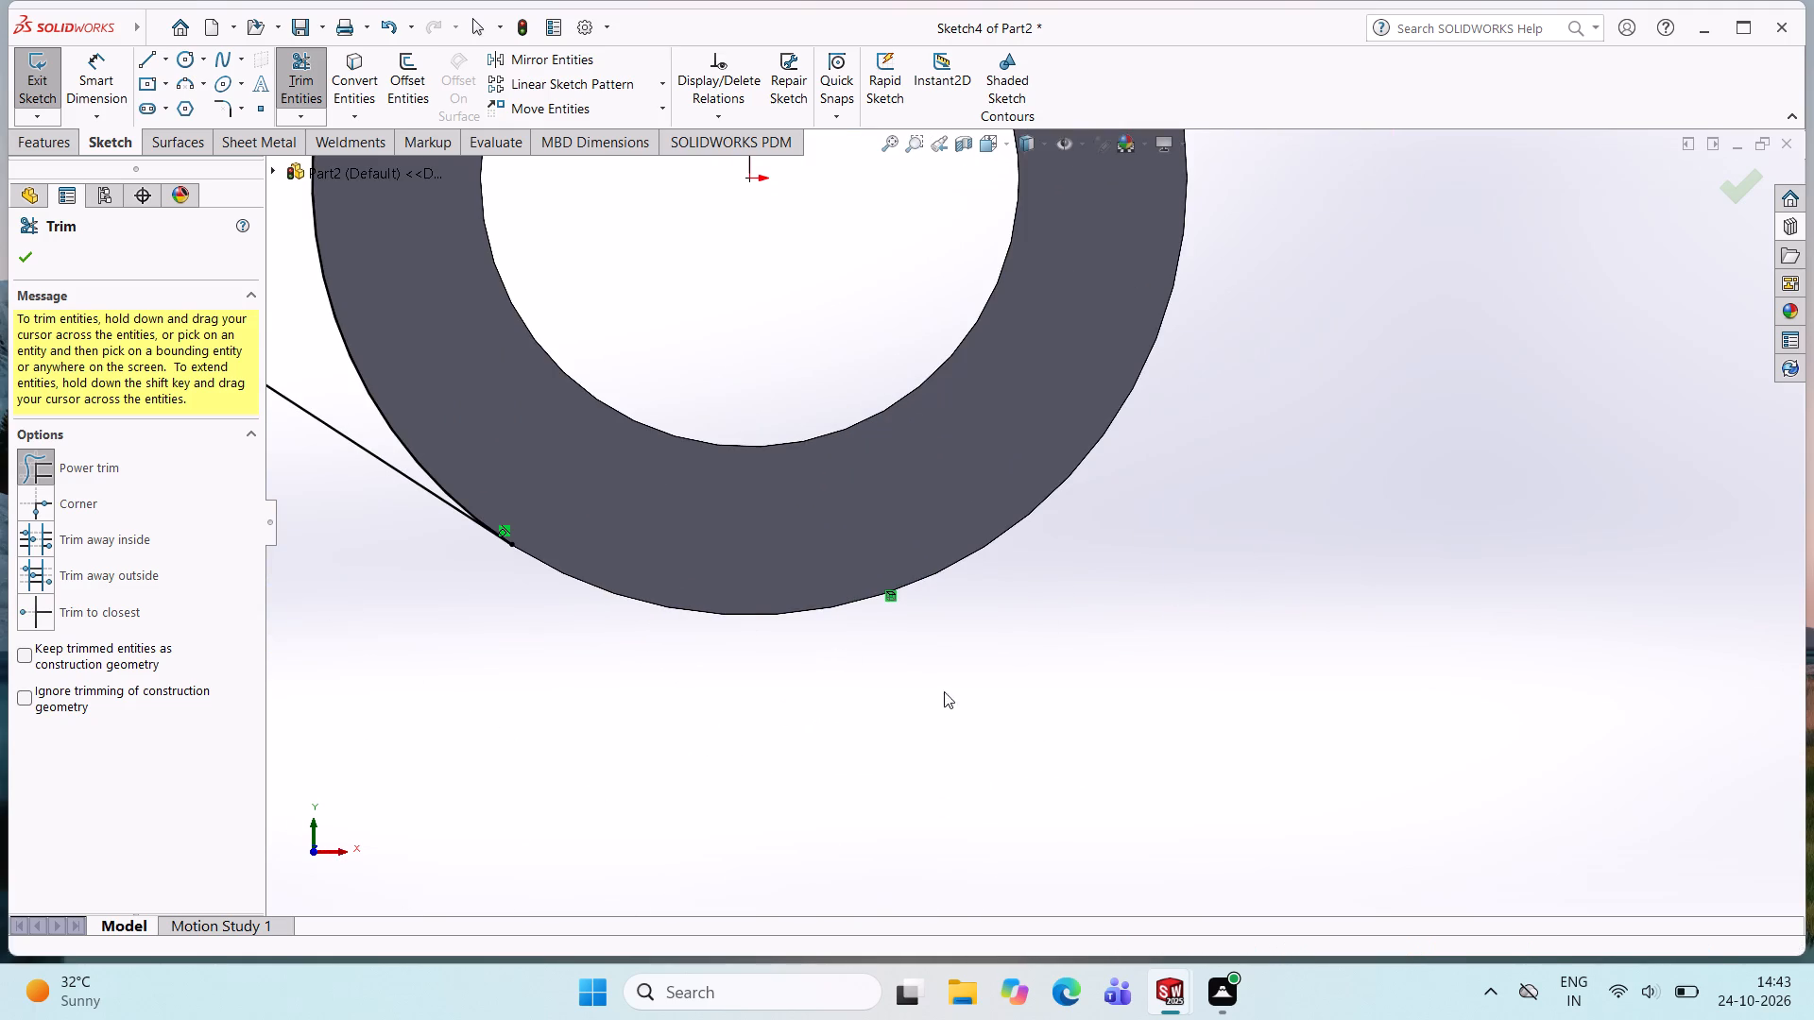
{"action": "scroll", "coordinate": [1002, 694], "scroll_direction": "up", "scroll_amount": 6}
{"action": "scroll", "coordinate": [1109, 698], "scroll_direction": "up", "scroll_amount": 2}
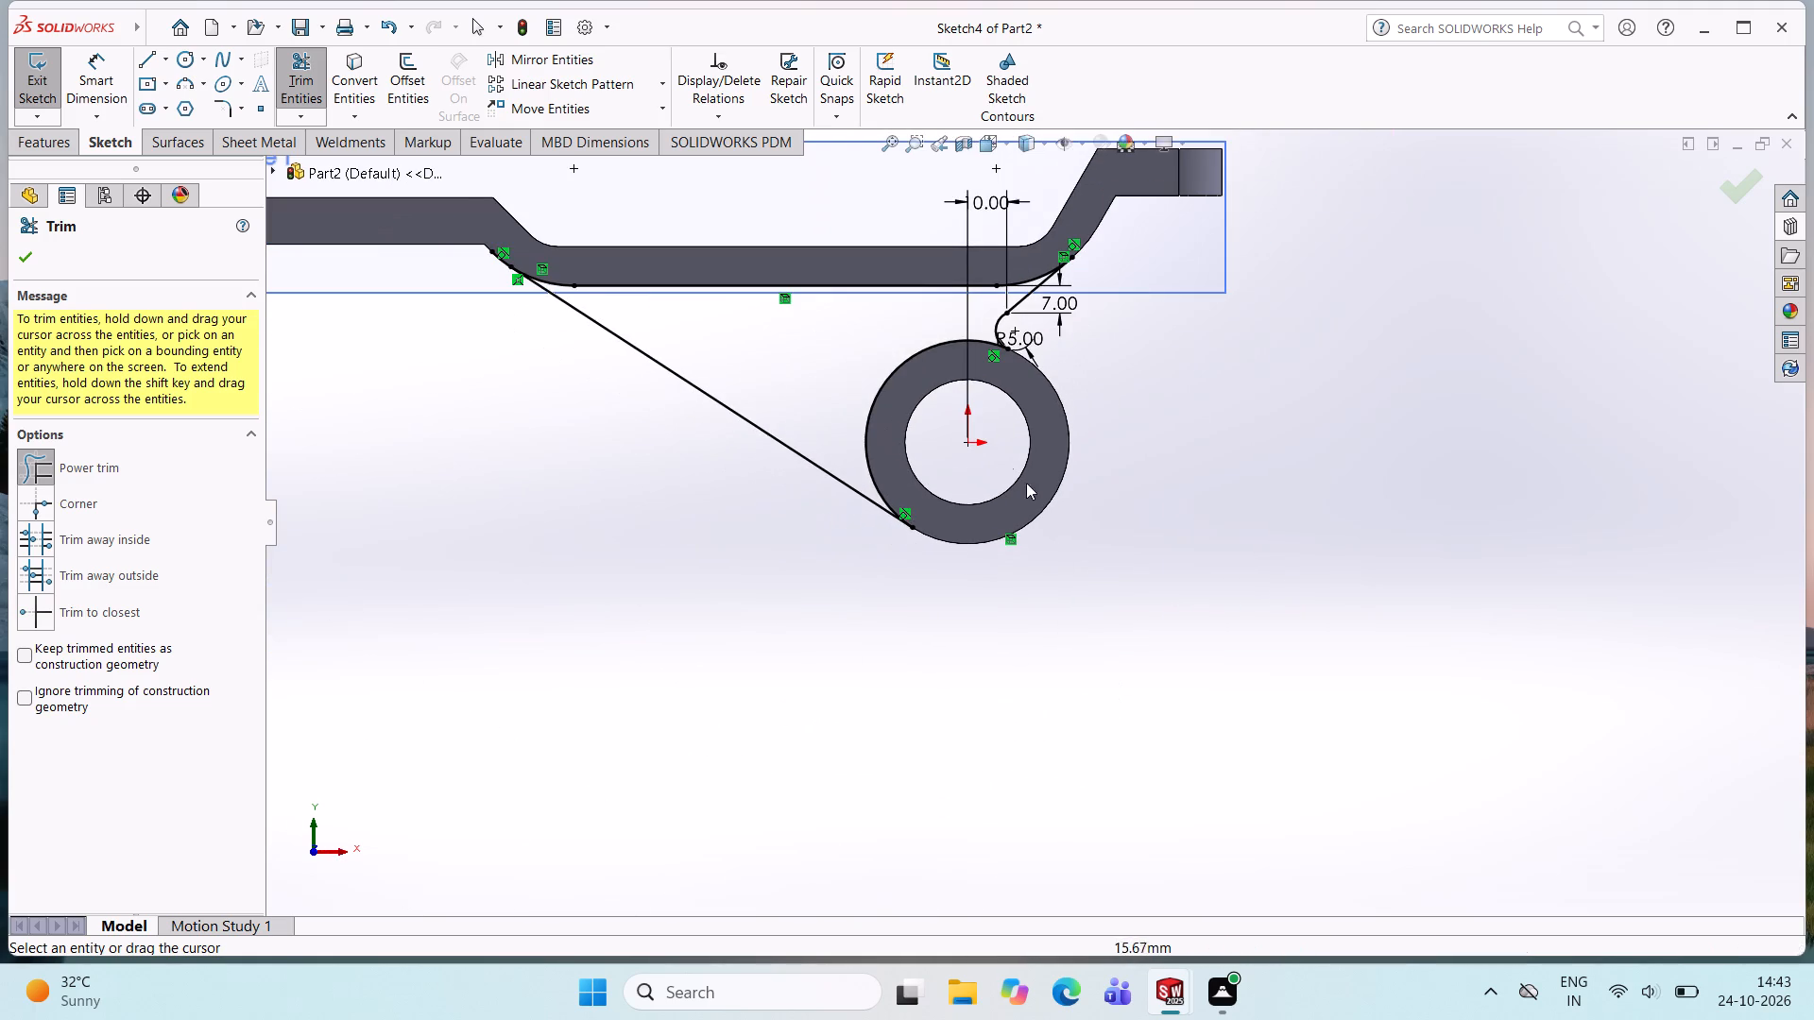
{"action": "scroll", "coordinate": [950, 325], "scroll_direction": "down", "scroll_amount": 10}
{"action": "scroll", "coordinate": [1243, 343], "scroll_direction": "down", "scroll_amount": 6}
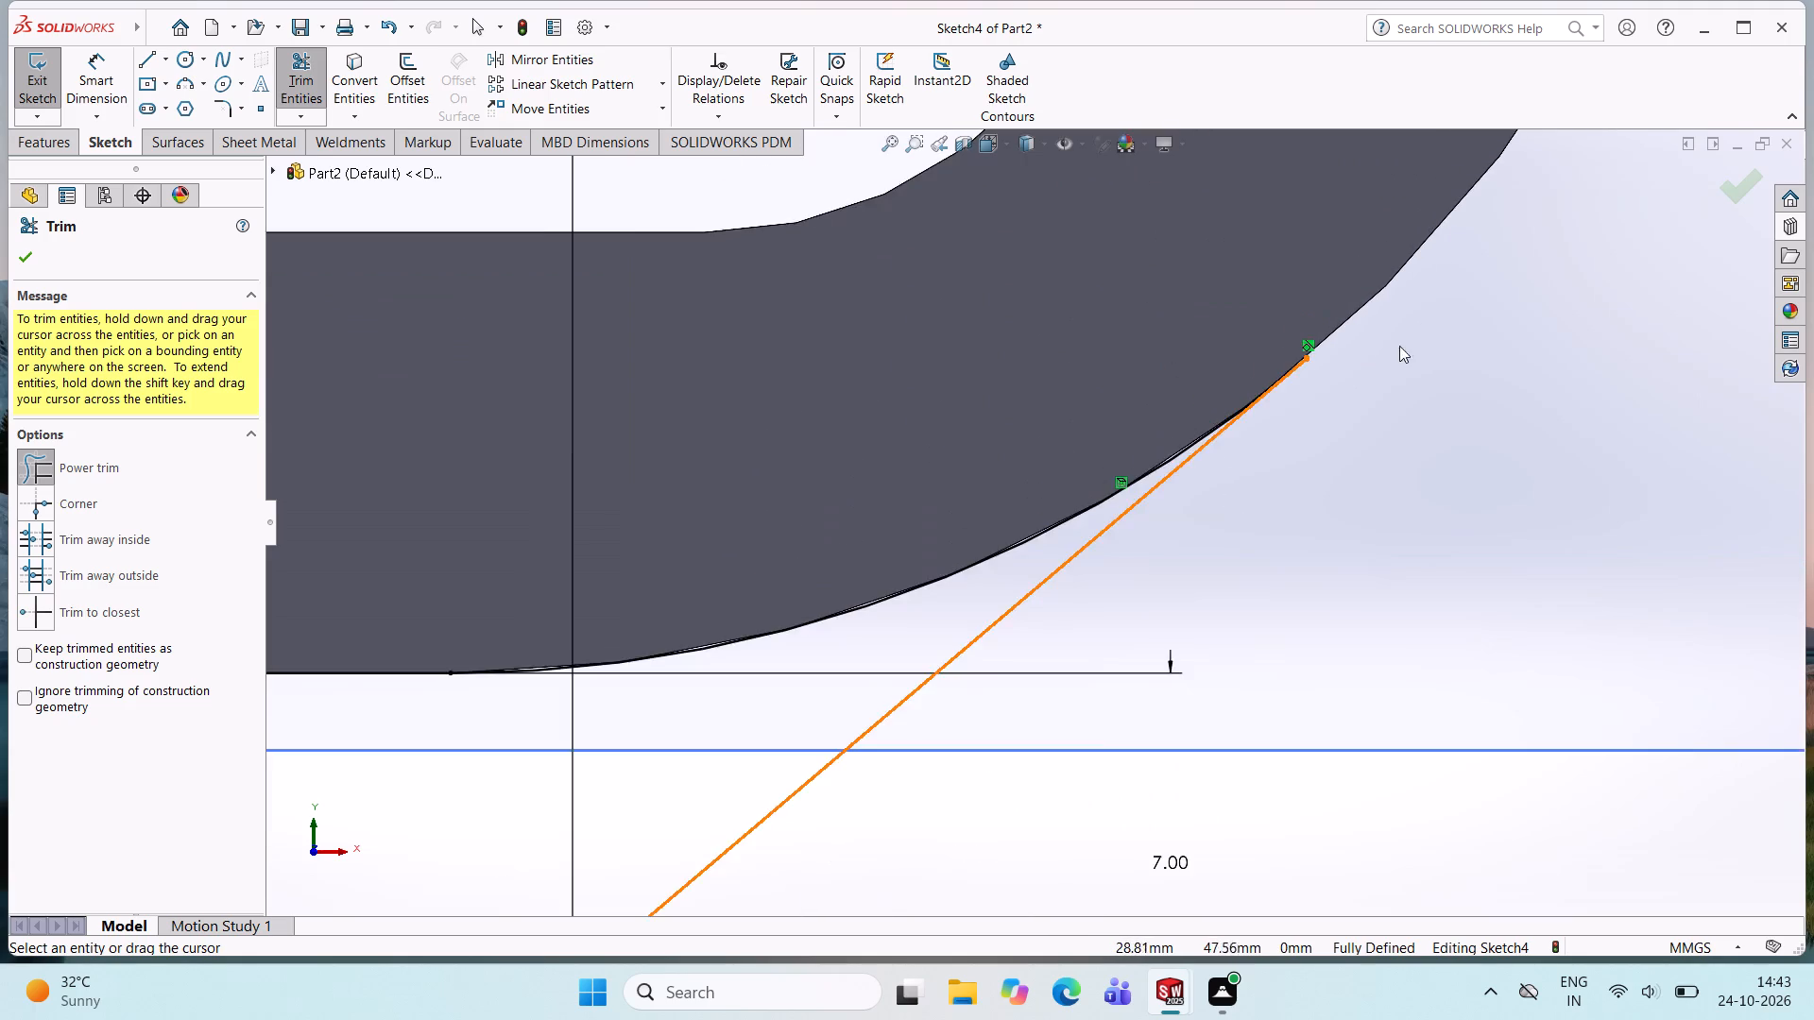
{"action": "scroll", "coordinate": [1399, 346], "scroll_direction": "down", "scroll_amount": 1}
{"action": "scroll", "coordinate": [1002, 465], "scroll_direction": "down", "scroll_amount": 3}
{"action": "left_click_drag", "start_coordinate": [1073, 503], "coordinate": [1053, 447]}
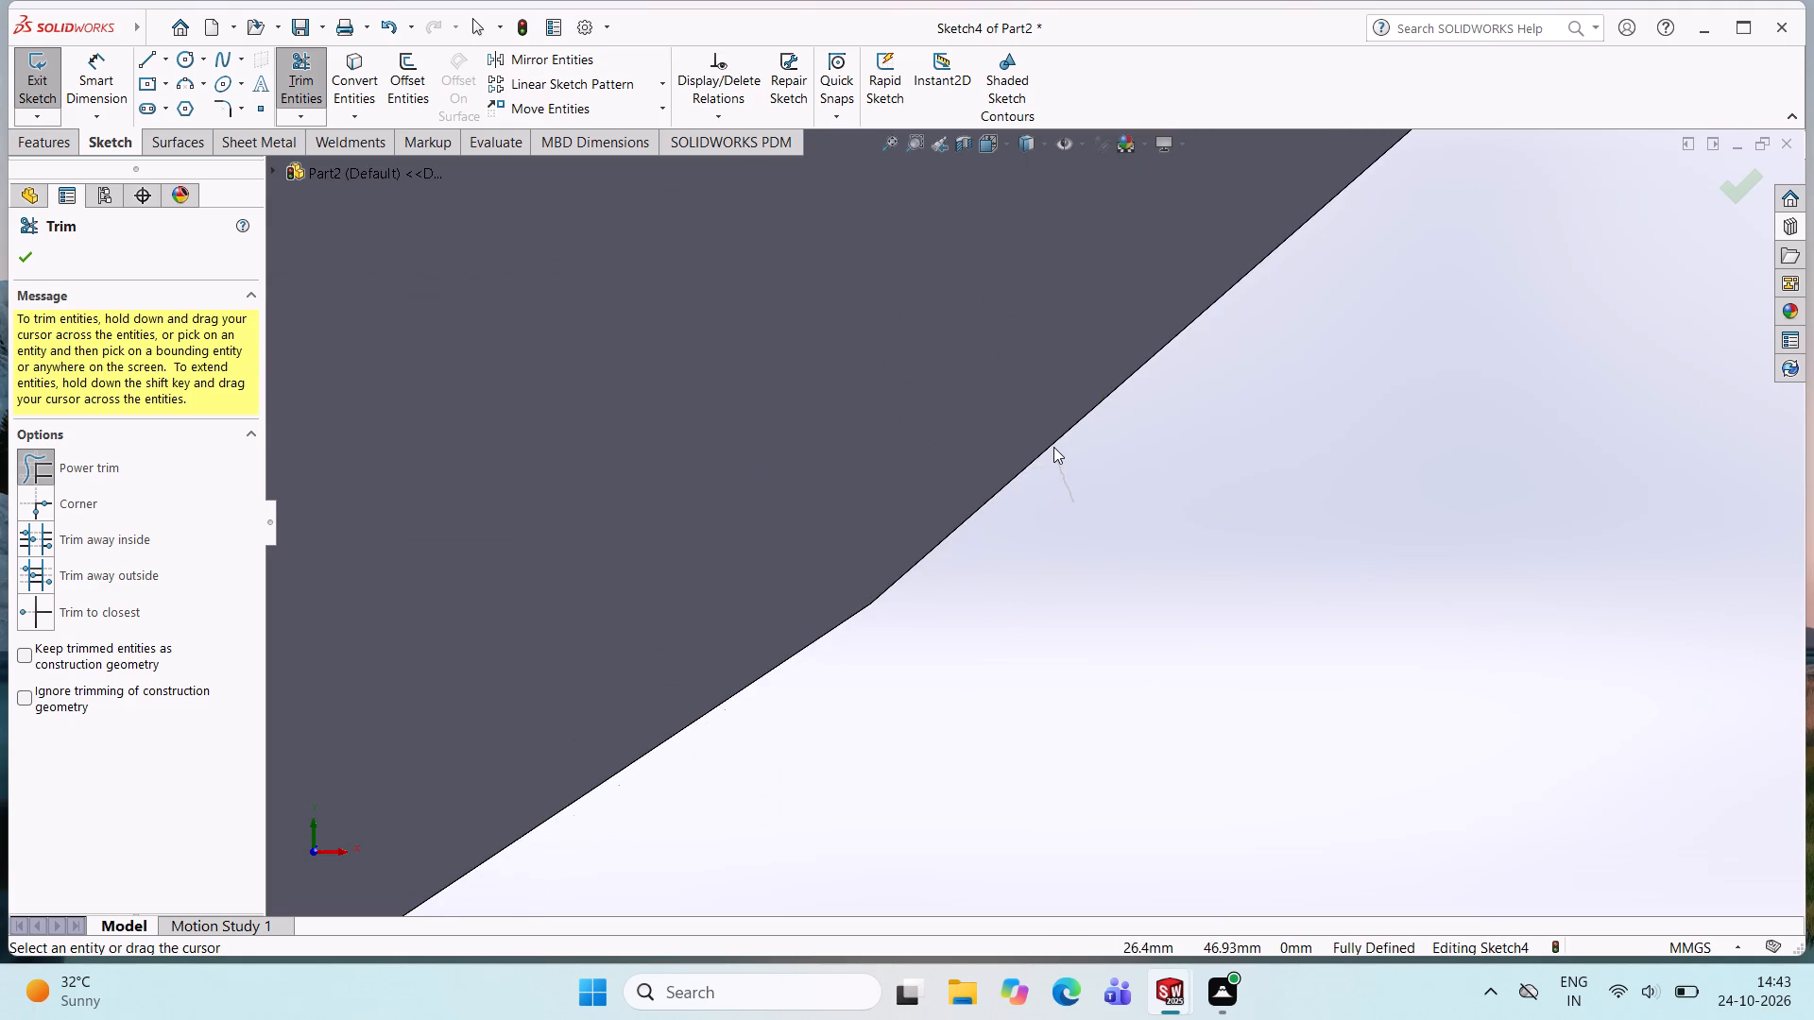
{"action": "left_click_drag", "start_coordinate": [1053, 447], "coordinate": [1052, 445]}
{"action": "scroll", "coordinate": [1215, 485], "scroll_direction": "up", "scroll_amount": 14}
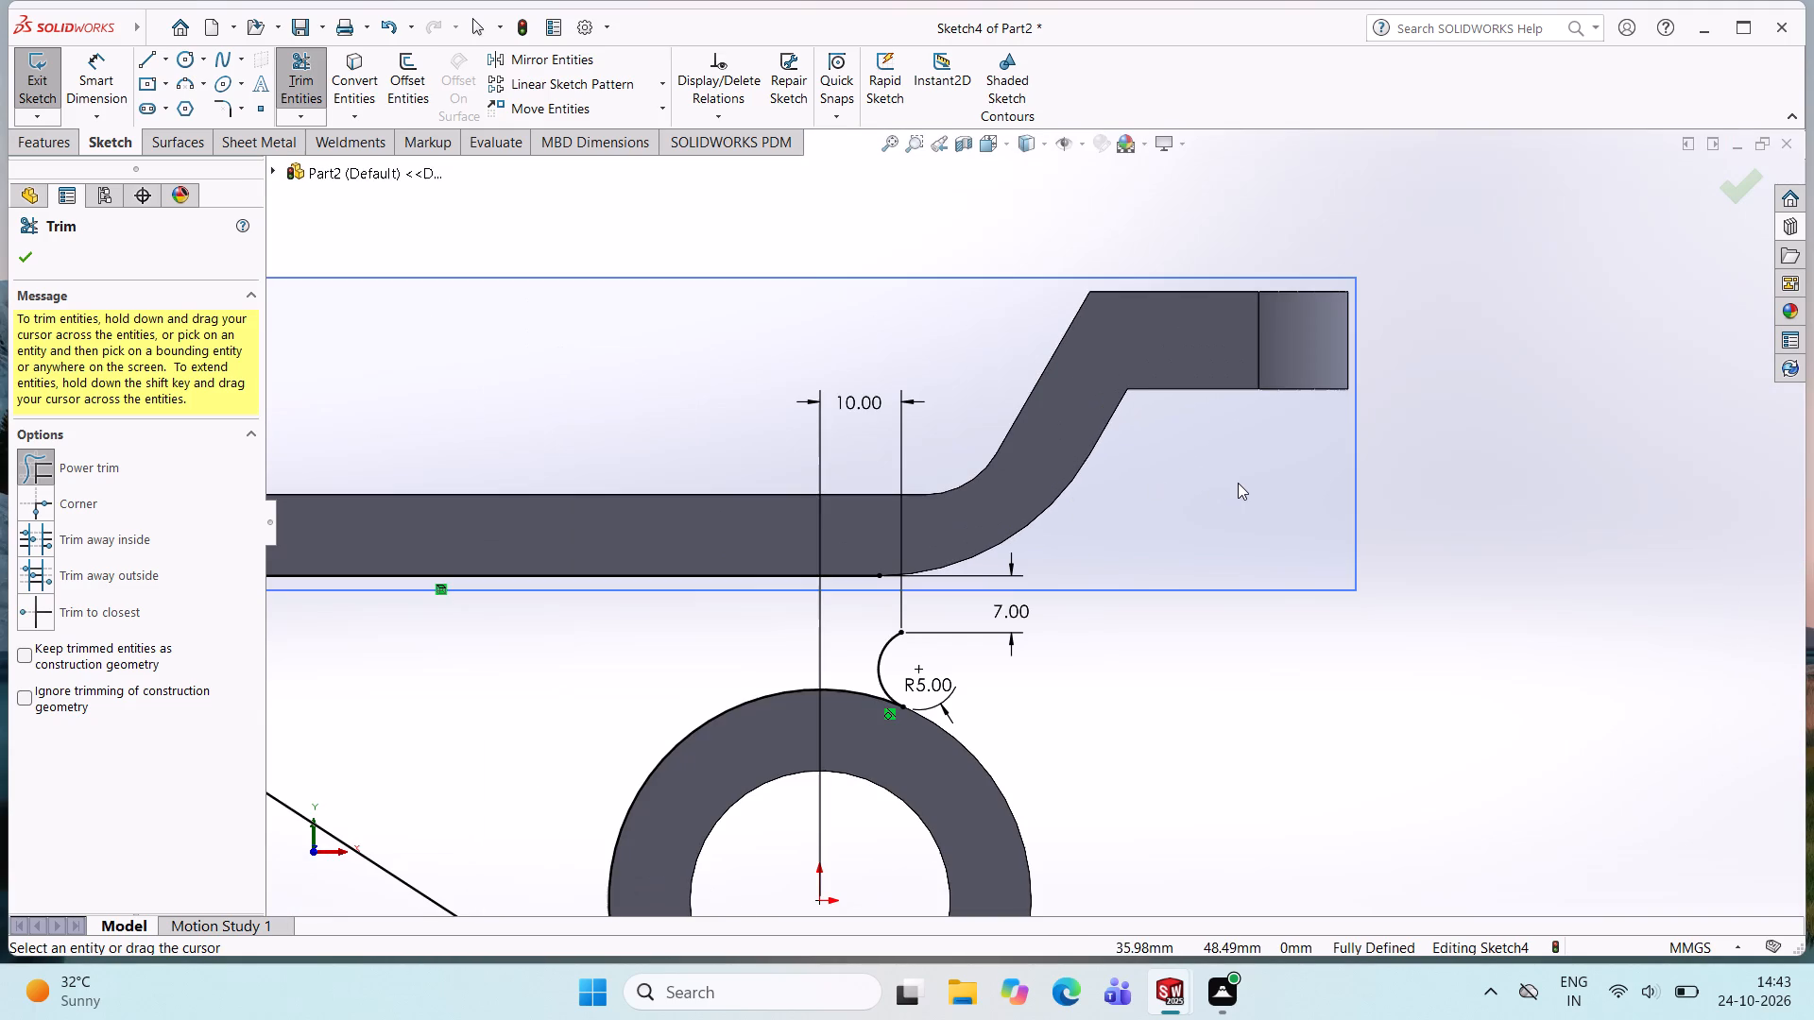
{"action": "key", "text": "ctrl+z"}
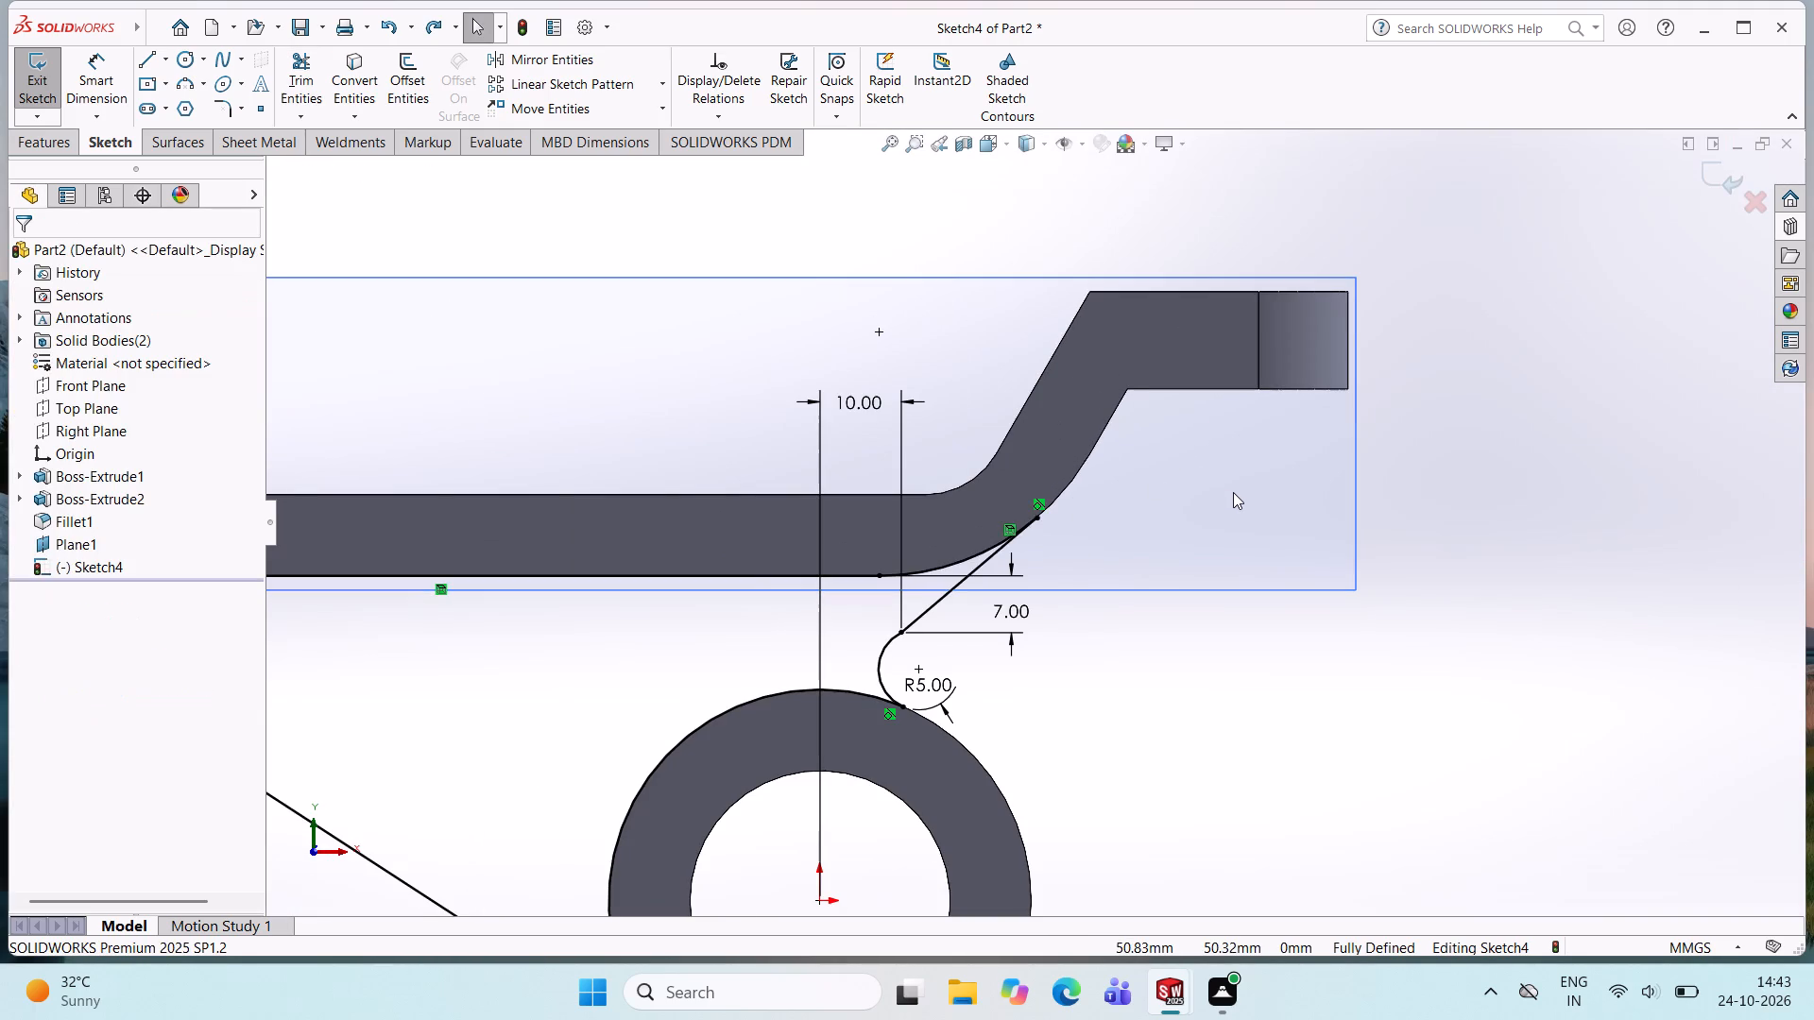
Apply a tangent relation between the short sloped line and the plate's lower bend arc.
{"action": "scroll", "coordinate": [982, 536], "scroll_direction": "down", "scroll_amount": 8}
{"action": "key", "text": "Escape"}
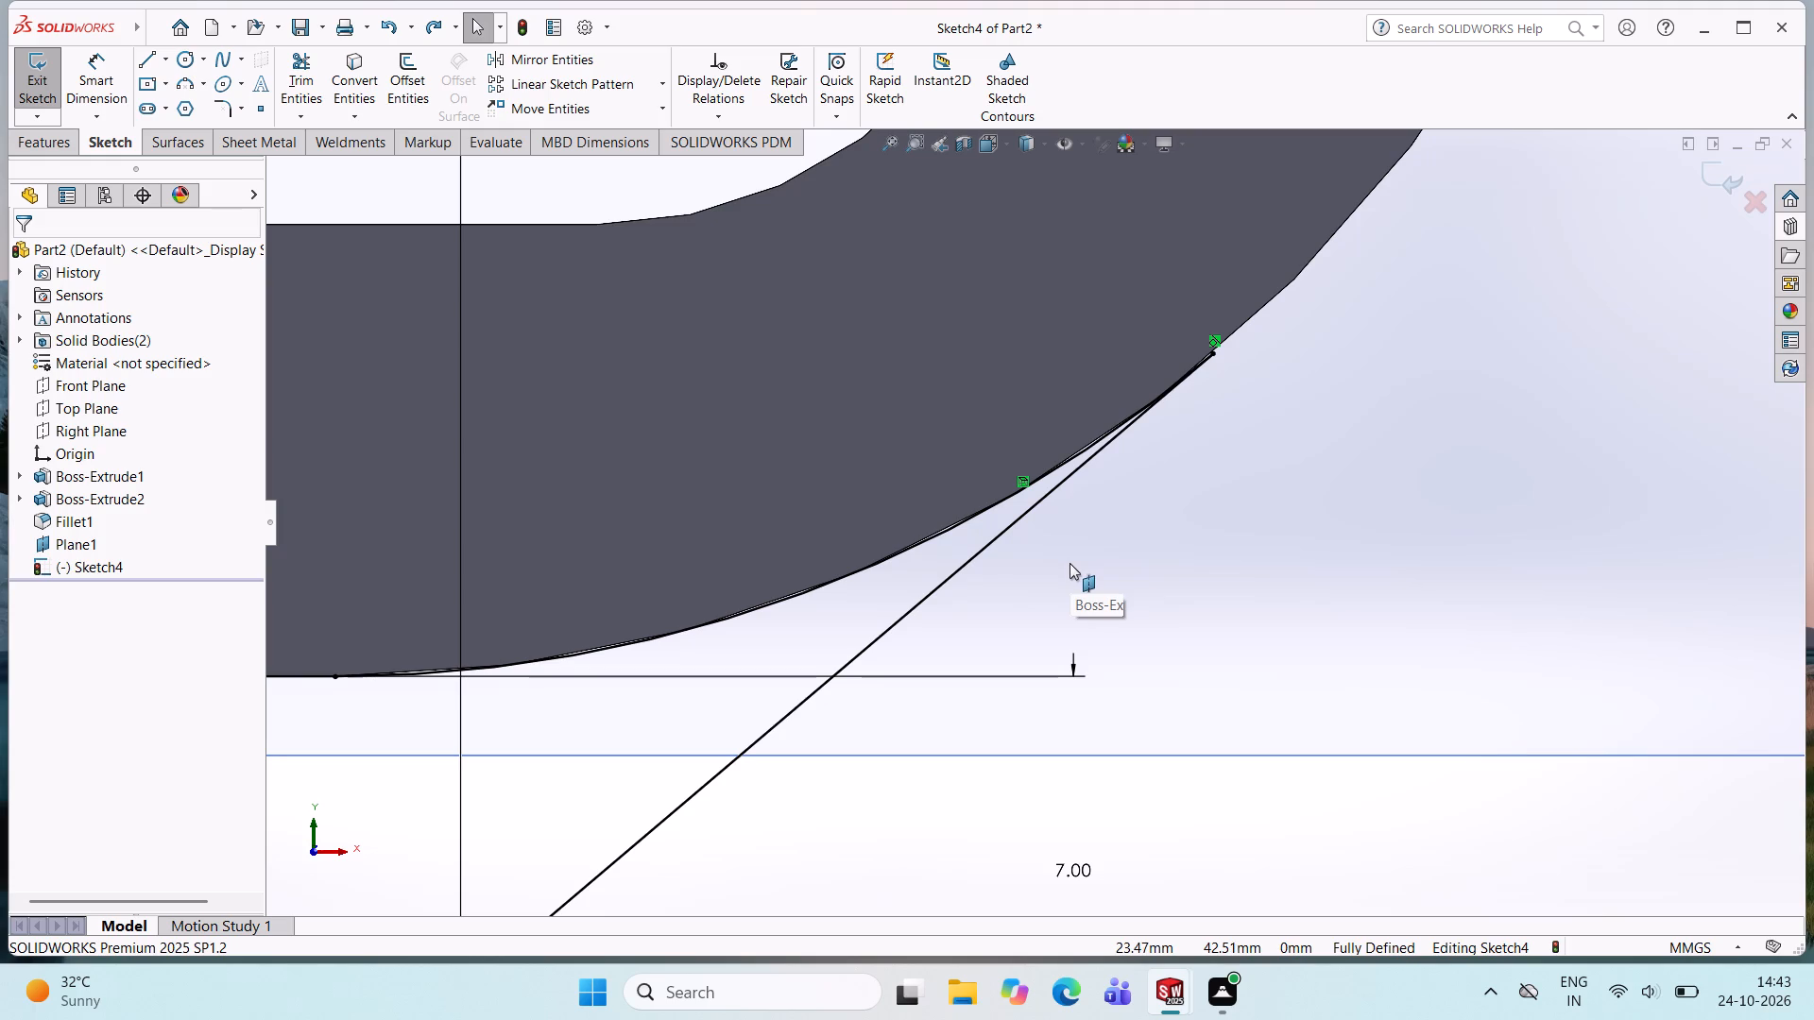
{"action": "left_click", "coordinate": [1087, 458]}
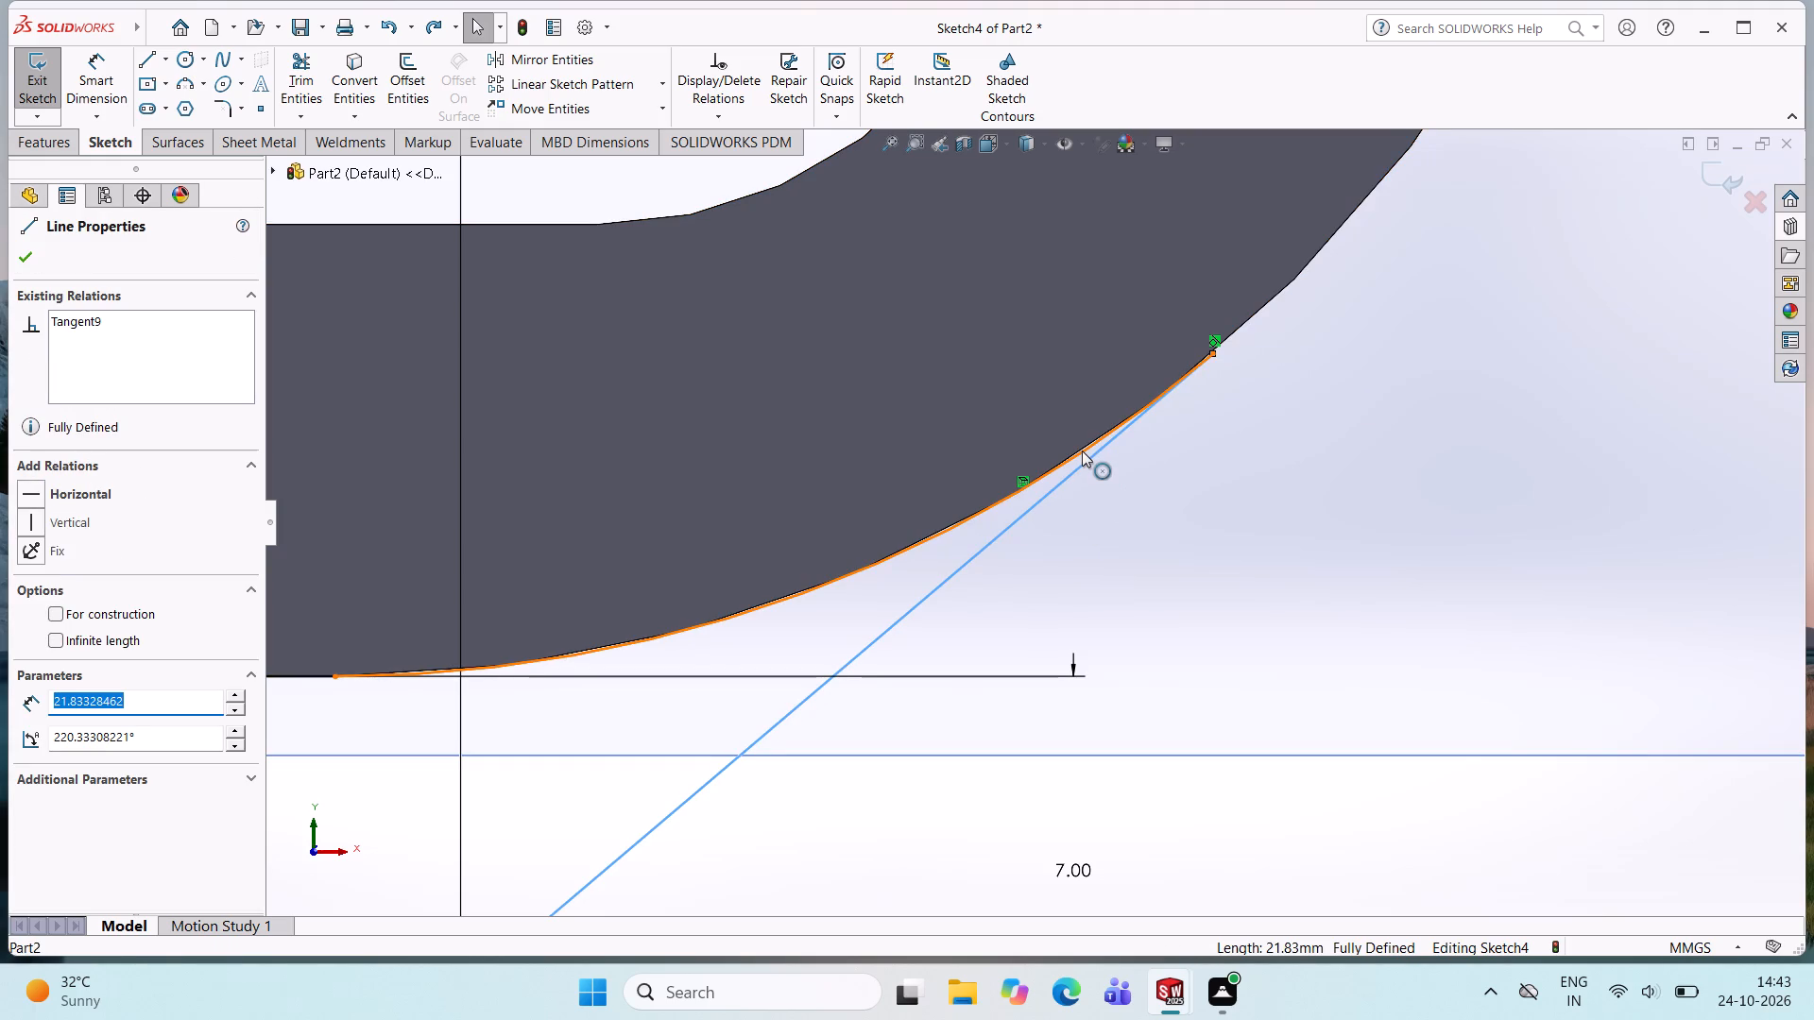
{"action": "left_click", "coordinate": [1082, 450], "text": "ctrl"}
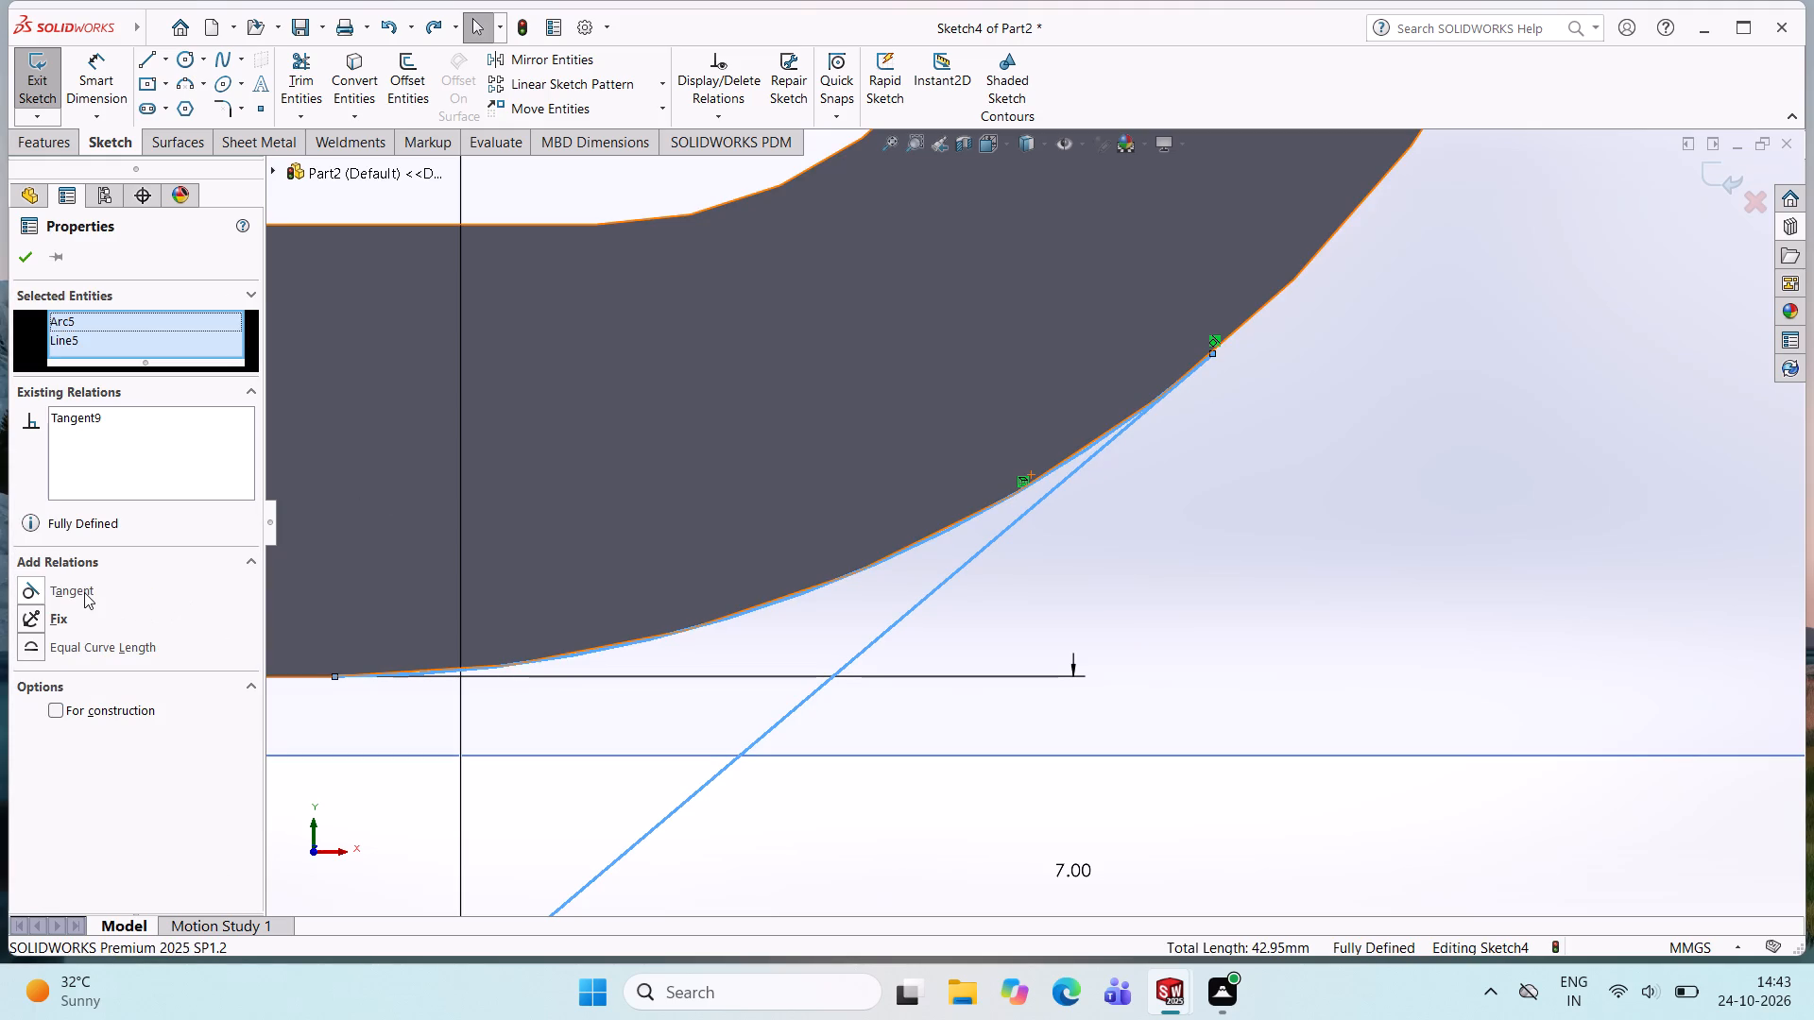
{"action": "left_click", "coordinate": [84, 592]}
Examine closely how the short sloped line and bend arc meet at the plate's lower bend.
{"action": "scroll", "coordinate": [1246, 393], "scroll_direction": "up", "scroll_amount": 3}
{"action": "scroll", "coordinate": [1145, 403], "scroll_direction": "up", "scroll_amount": 4}
{"action": "scroll", "coordinate": [1044, 482], "scroll_direction": "down", "scroll_amount": 10}
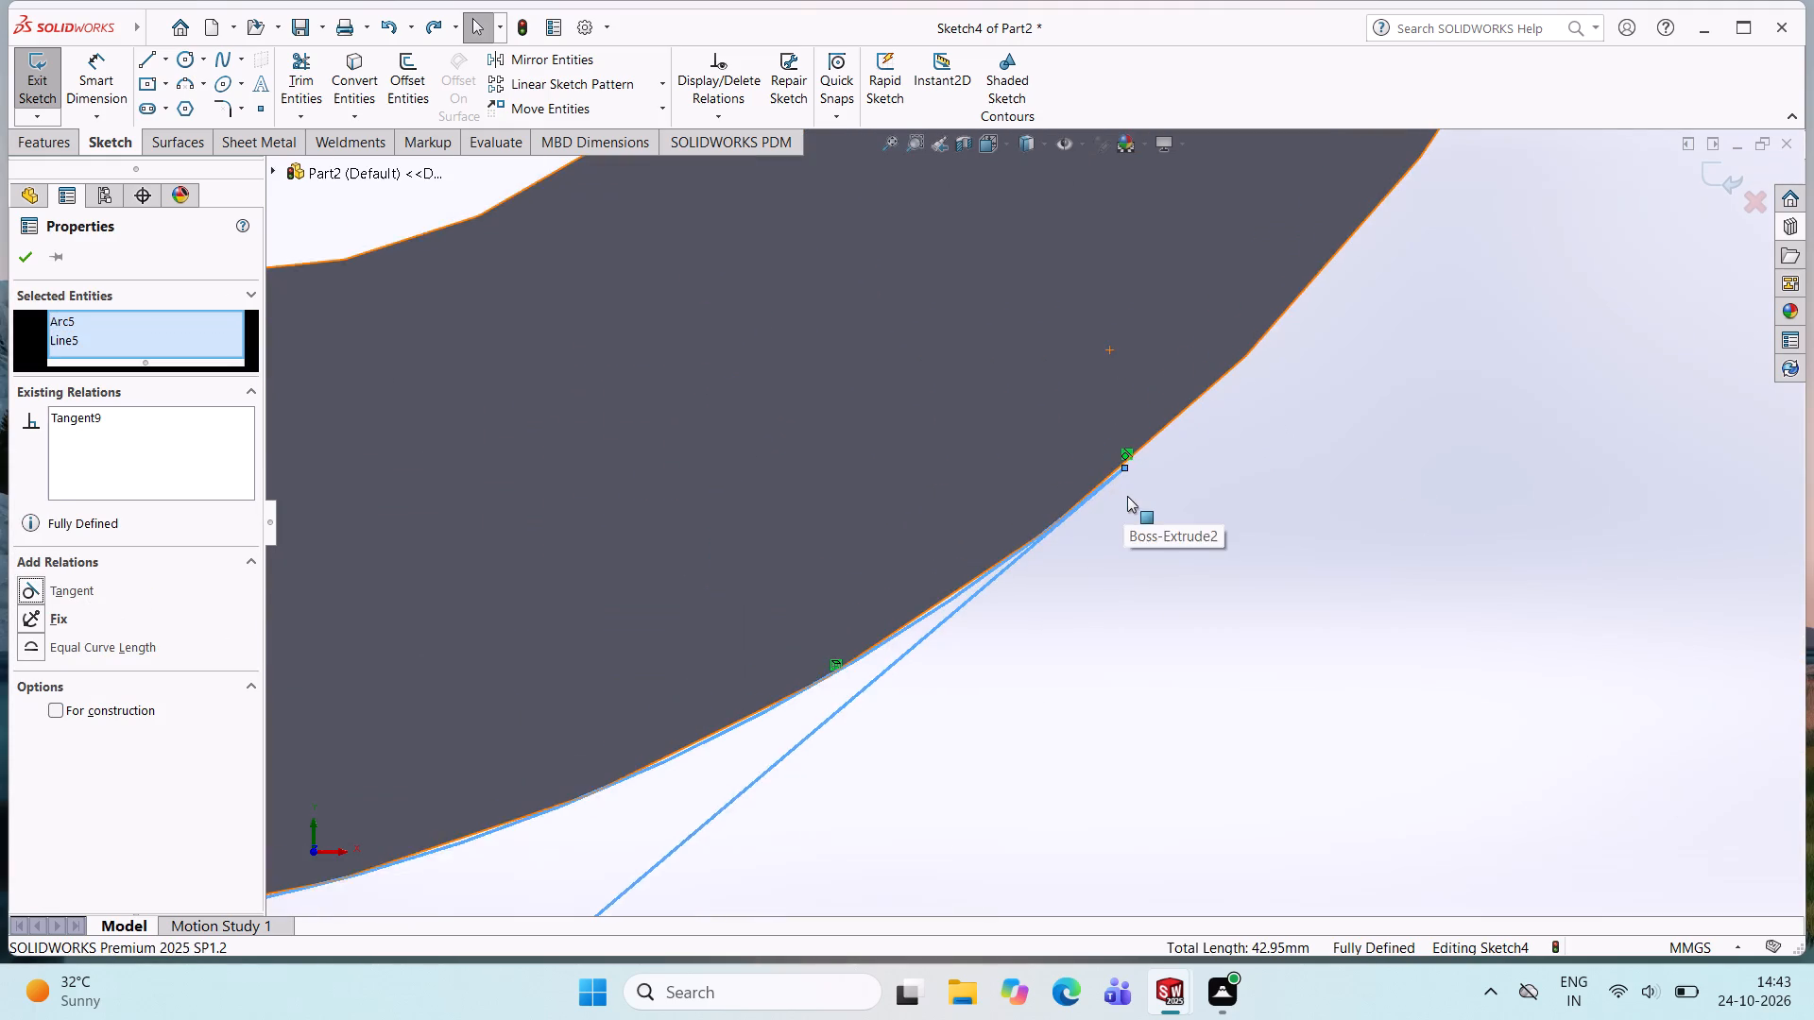
{"action": "scroll", "coordinate": [1127, 496], "scroll_direction": "down", "scroll_amount": 2}
{"action": "scroll", "coordinate": [984, 552], "scroll_direction": "down", "scroll_amount": 4}
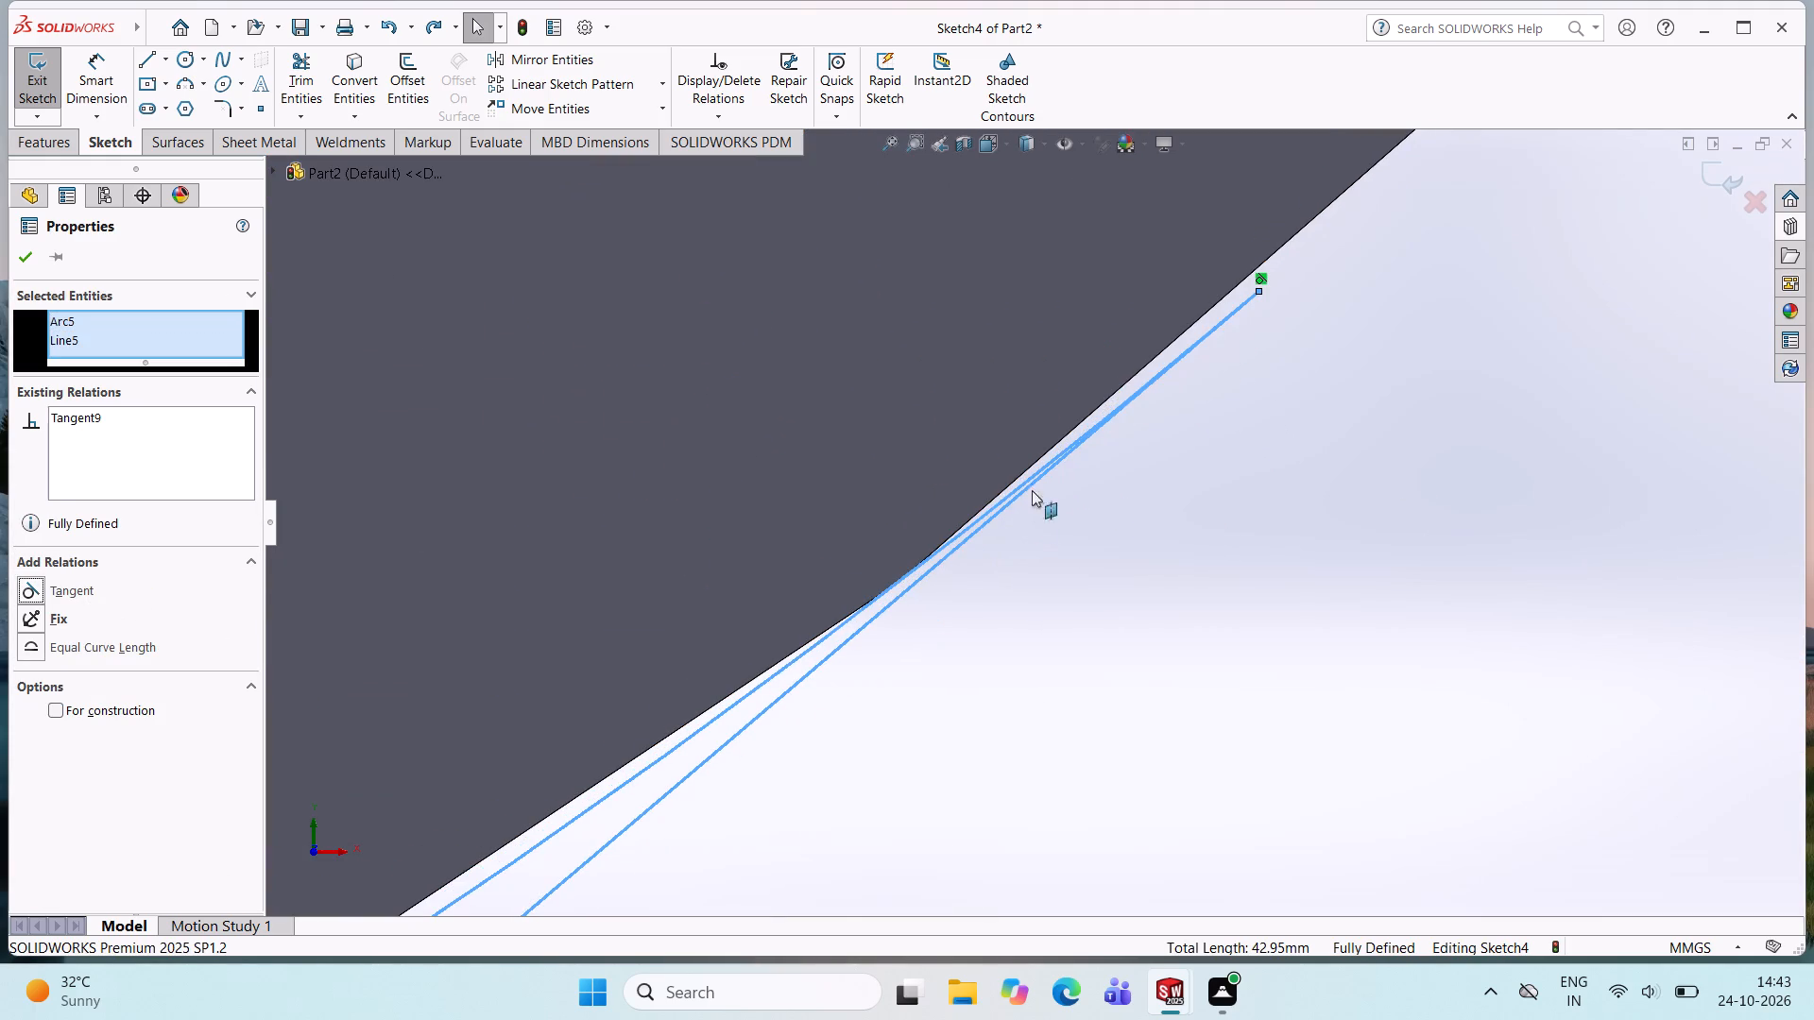
{"action": "left_click", "coordinate": [1046, 456]}
{"action": "scroll", "coordinate": [1173, 474], "scroll_direction": "up", "scroll_amount": 5}
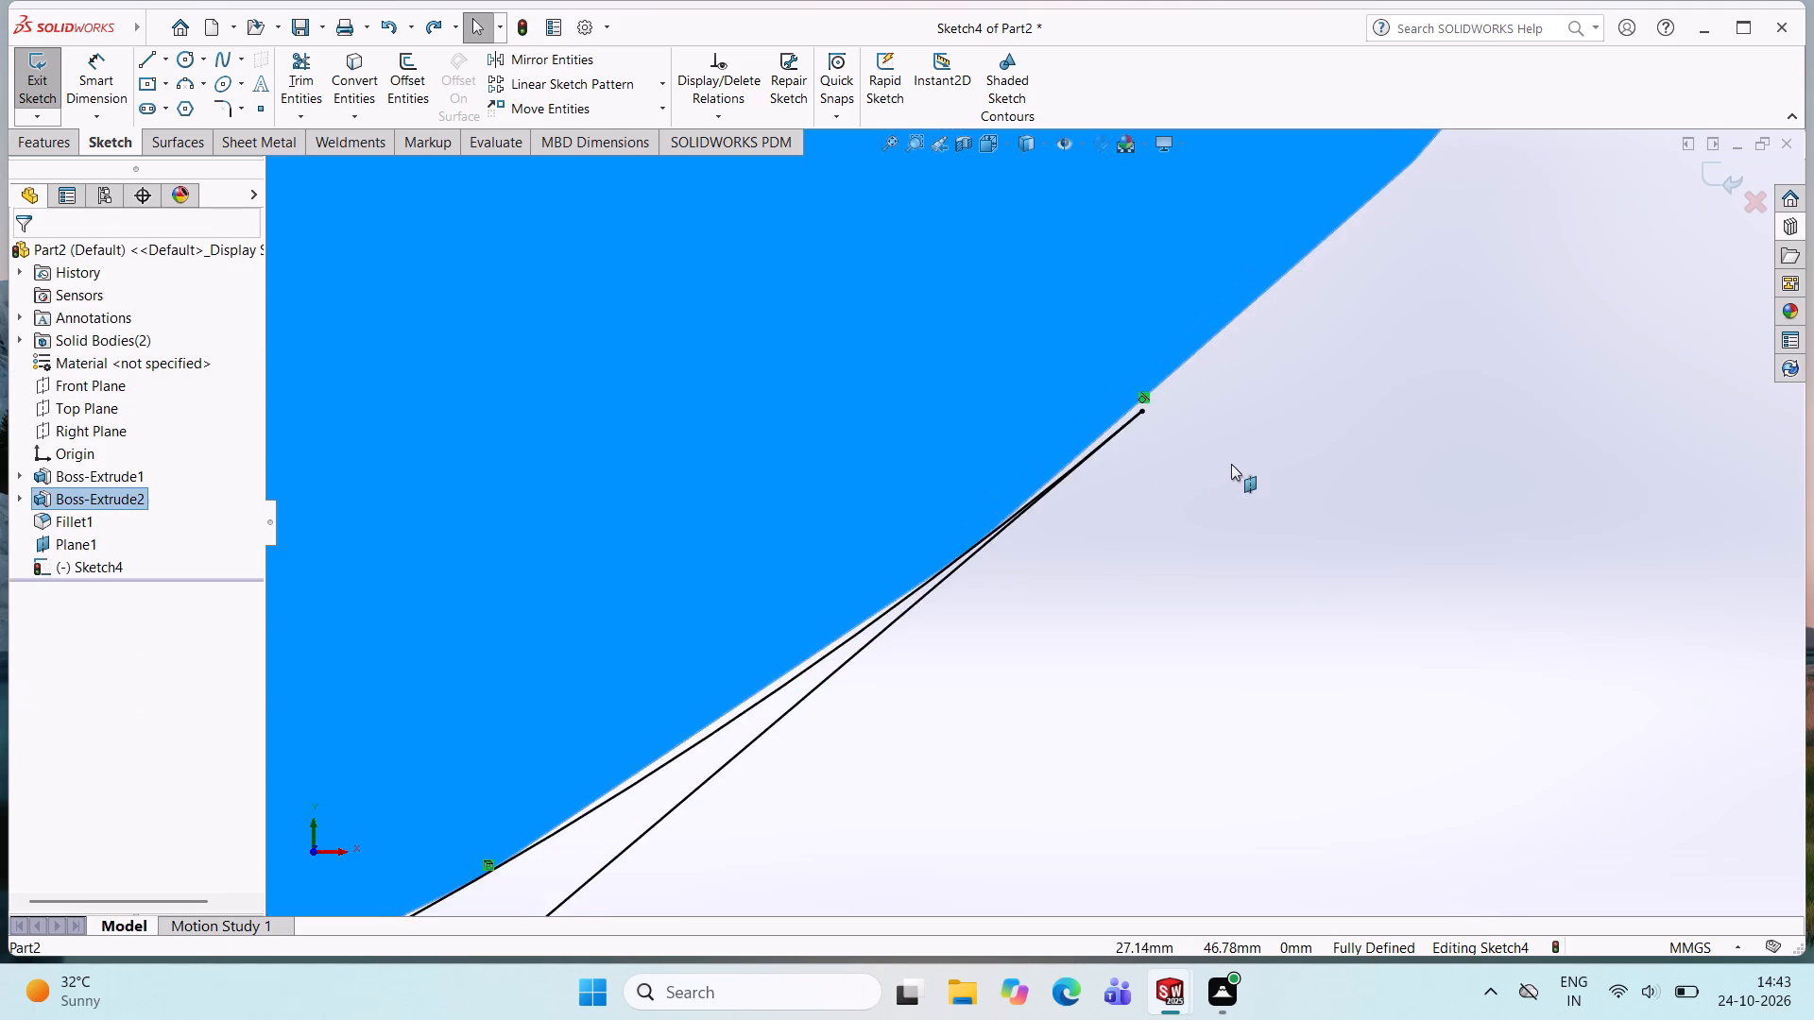
{"action": "scroll", "coordinate": [1231, 464], "scroll_direction": "up", "scroll_amount": 15}
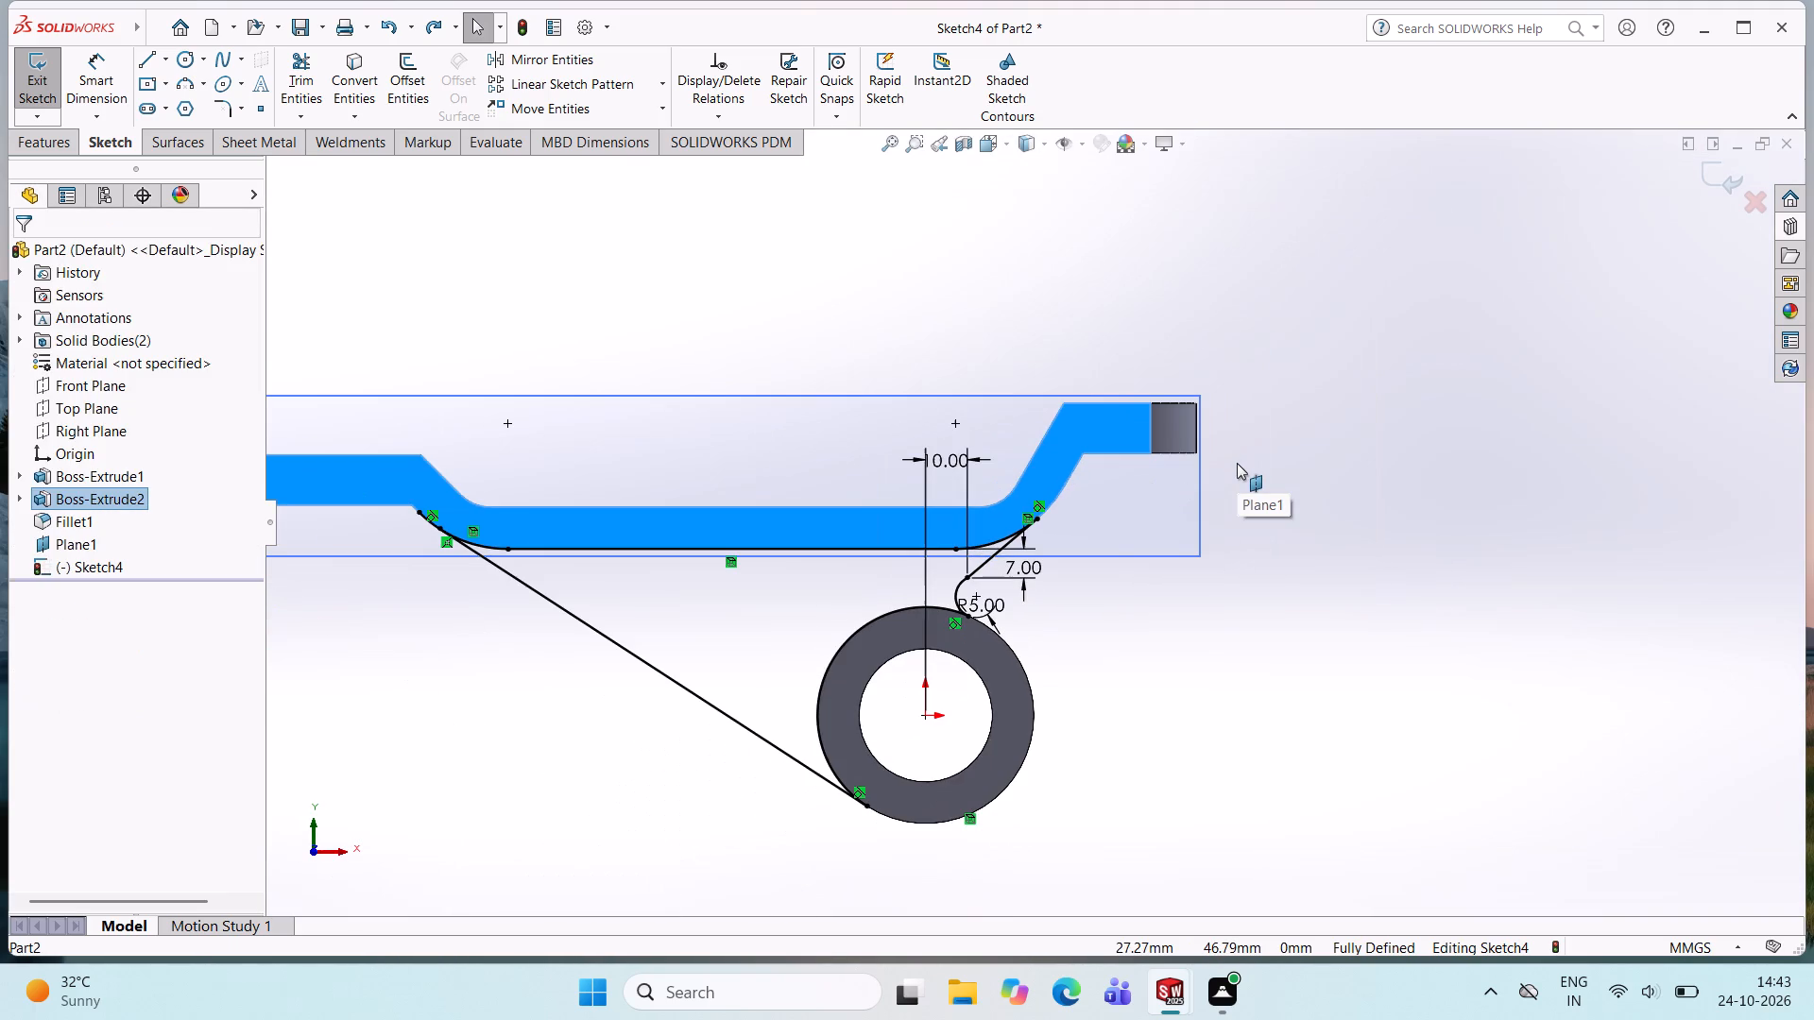
{"action": "key", "text": "Escape"}
{"action": "scroll", "coordinate": [969, 569], "scroll_direction": "down", "scroll_amount": 11}
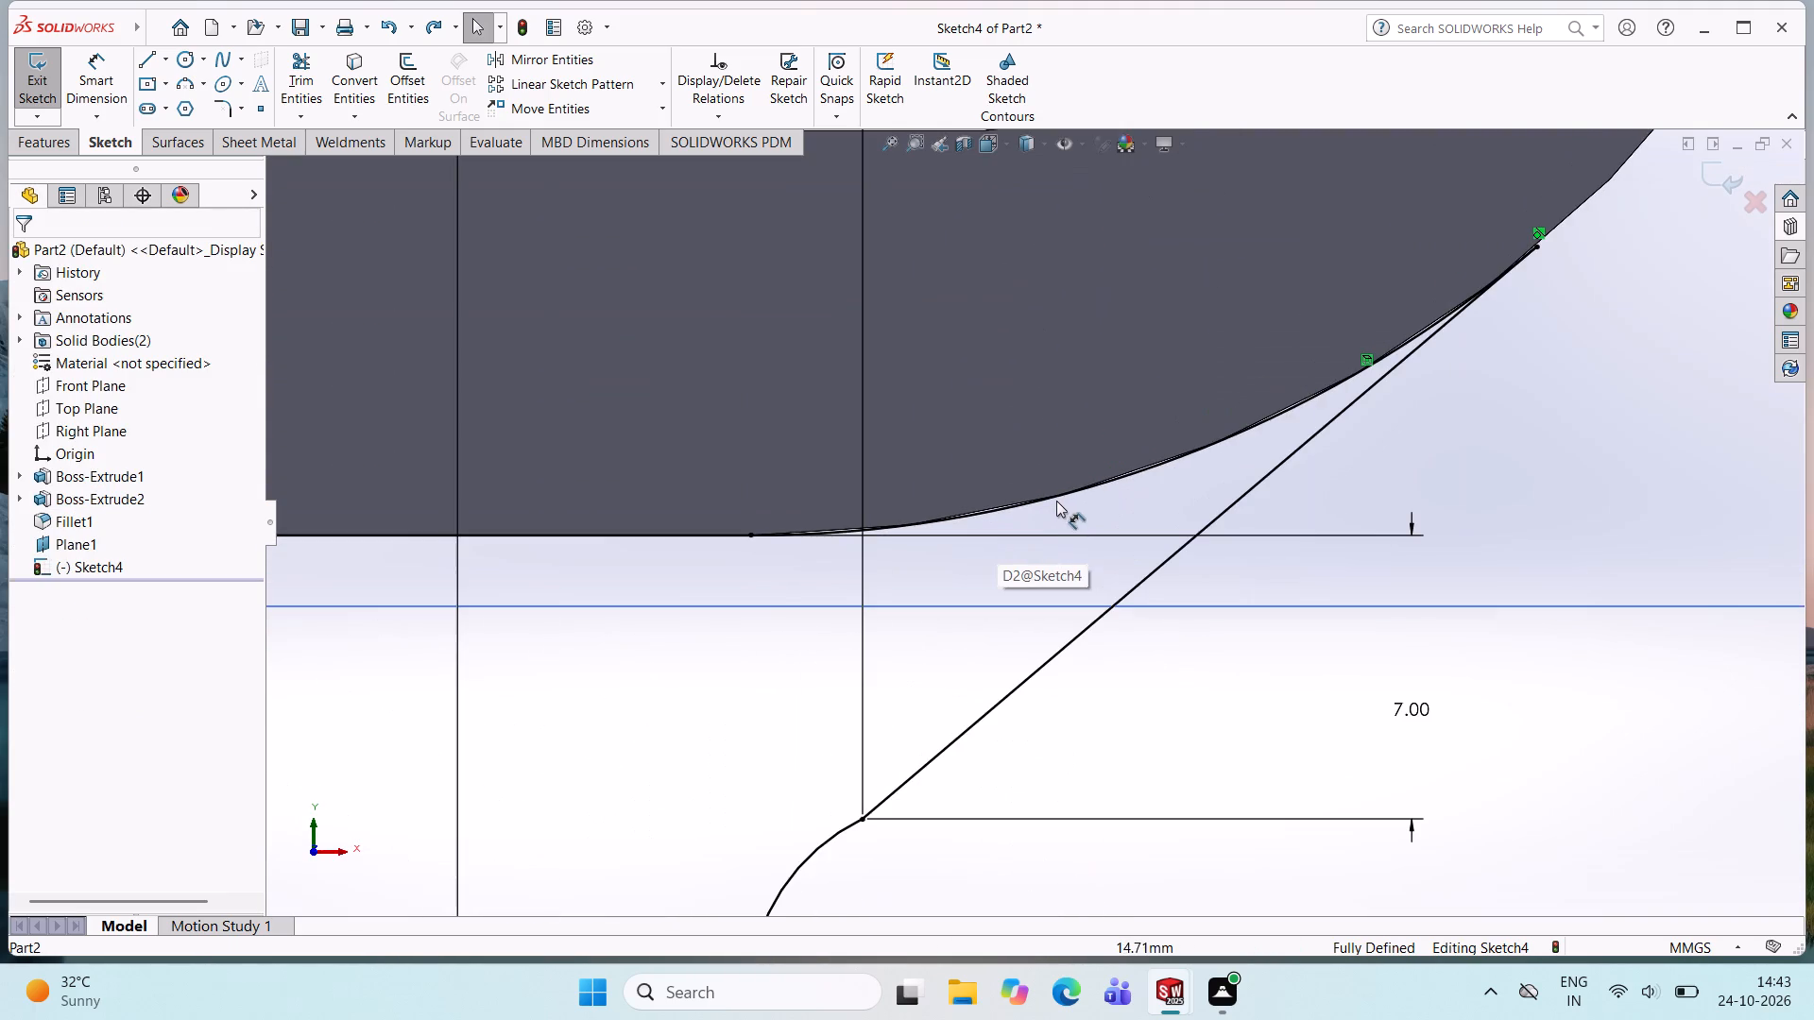
{"action": "scroll", "coordinate": [1074, 496], "scroll_direction": "down", "scroll_amount": 4}
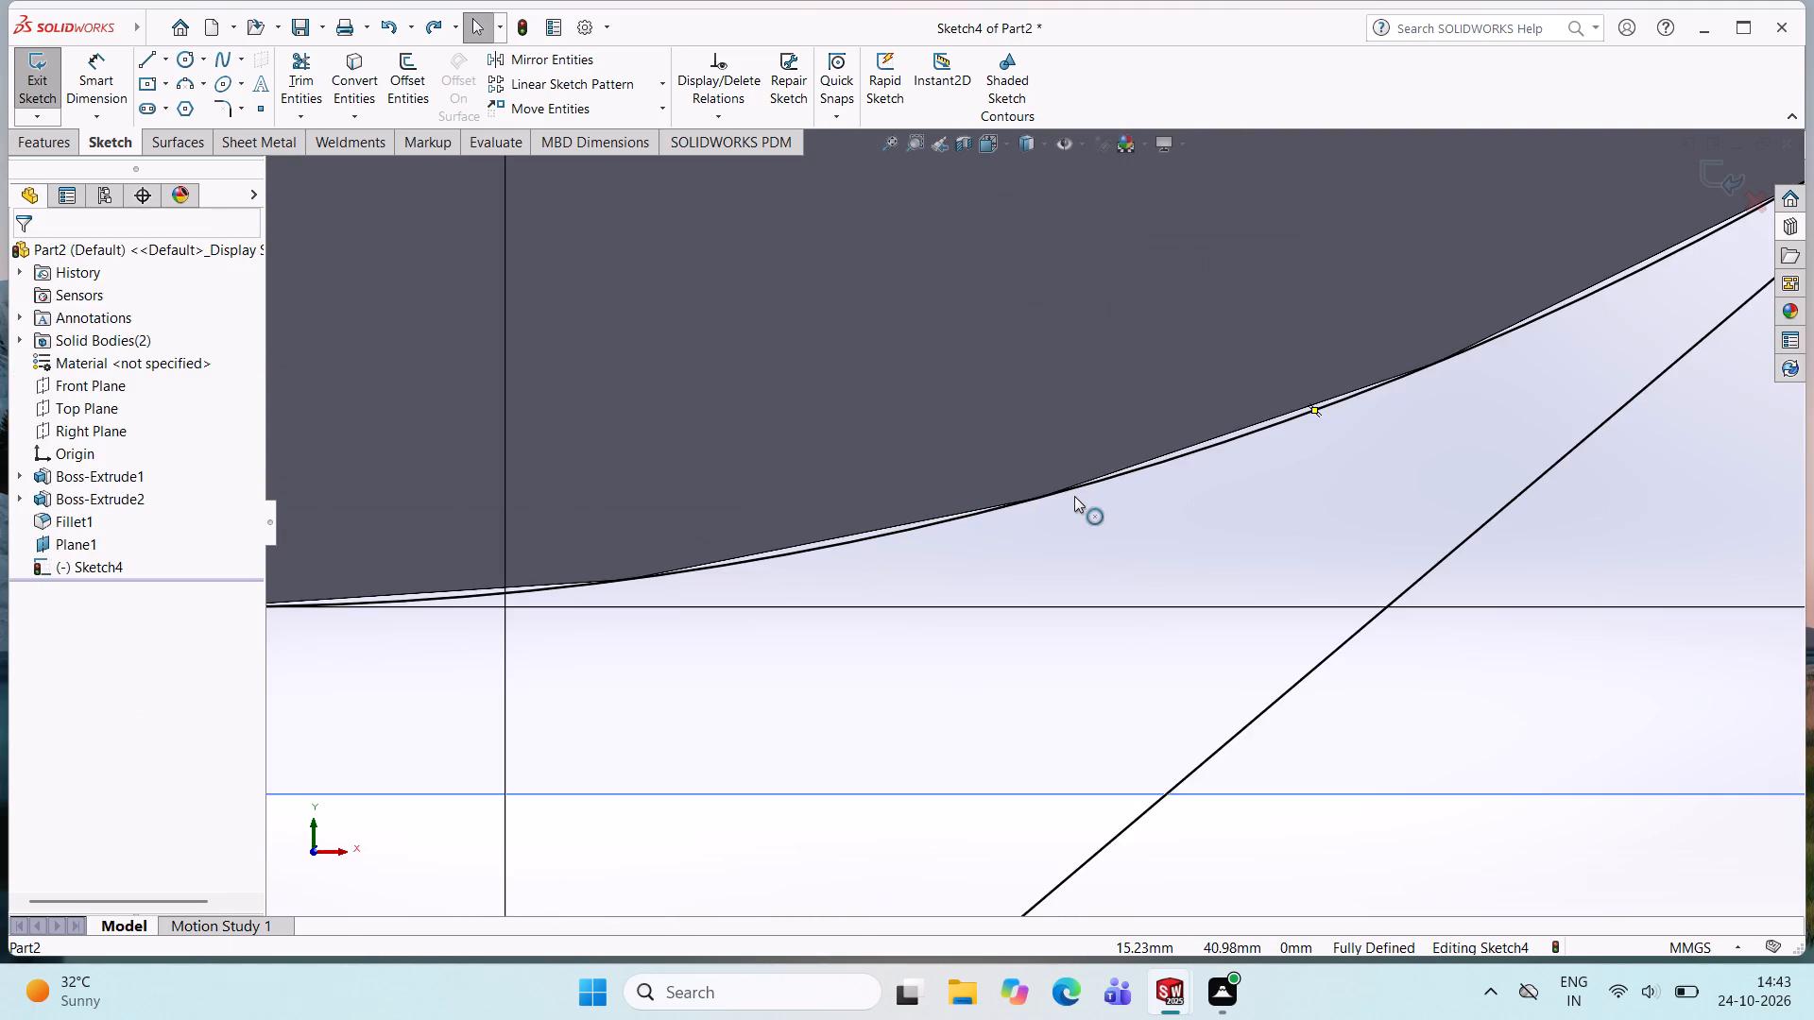
{"action": "scroll", "coordinate": [1074, 496], "scroll_direction": "up", "scroll_amount": 12}
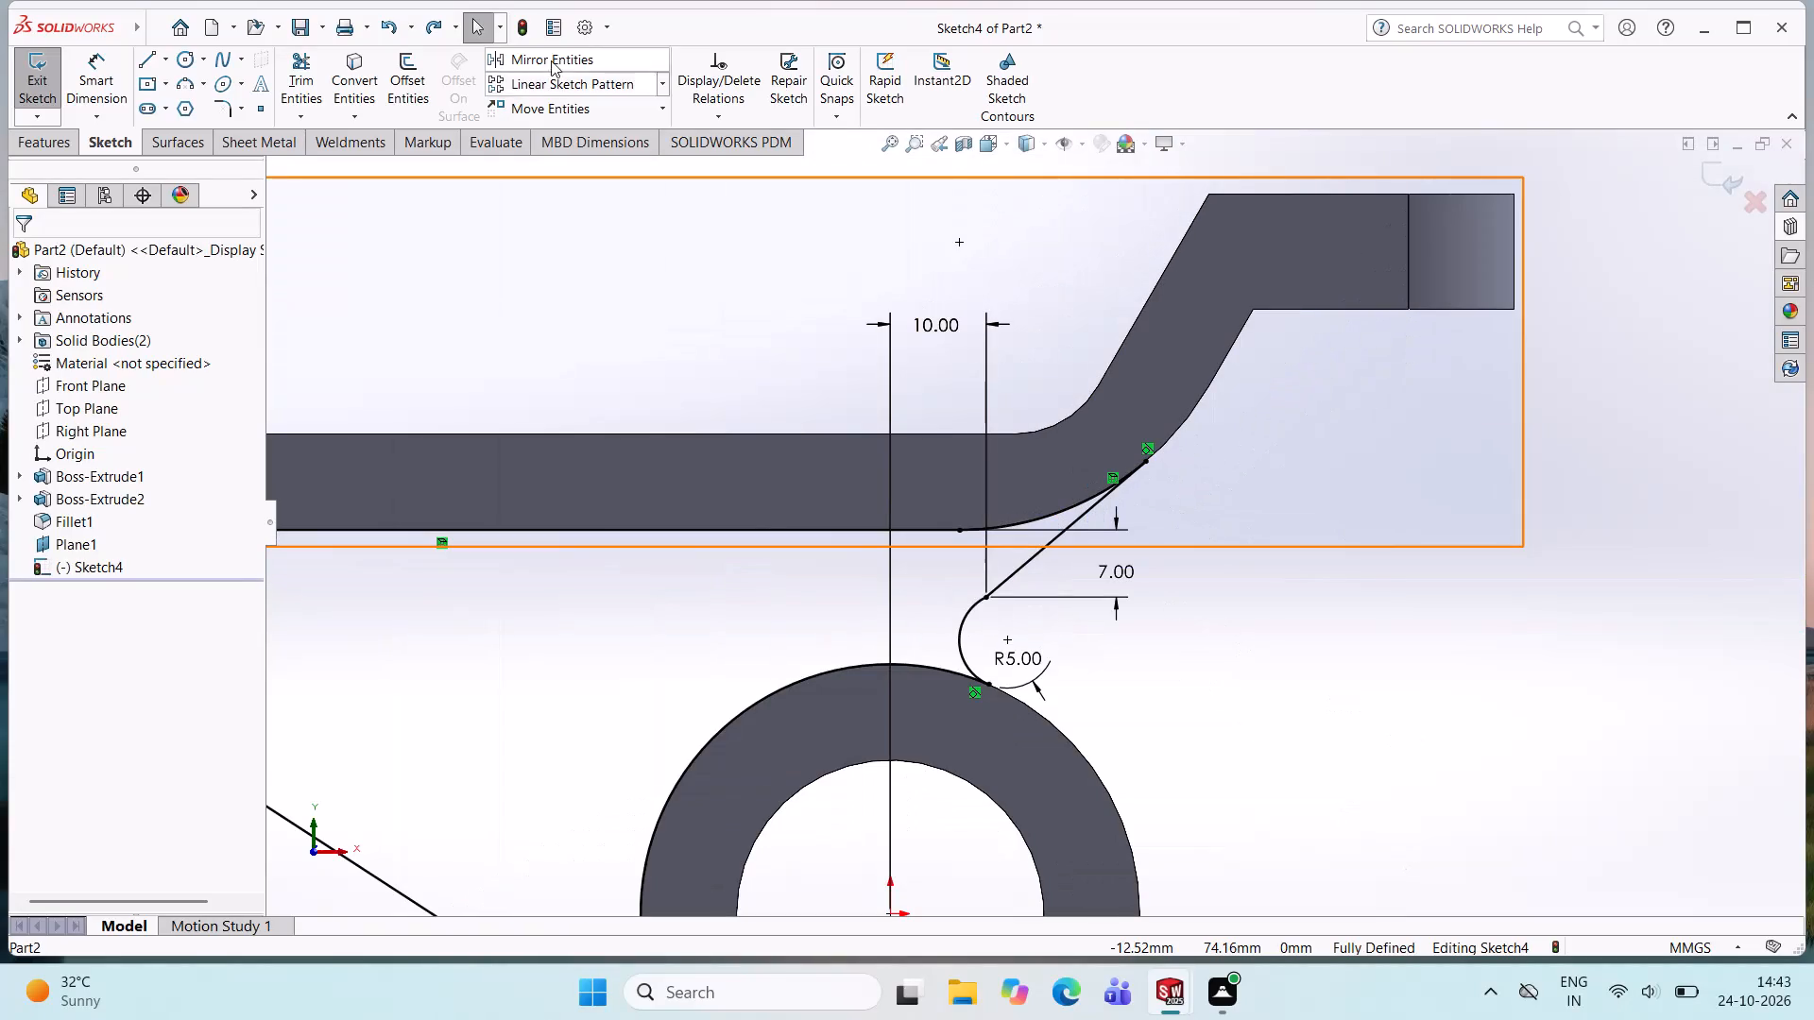
Trim away the short sloped line and the sketch arc along the plate's lower bend.
{"action": "left_click", "coordinate": [310, 63]}
{"action": "scroll", "coordinate": [1055, 435], "scroll_direction": "down", "scroll_amount": 5}
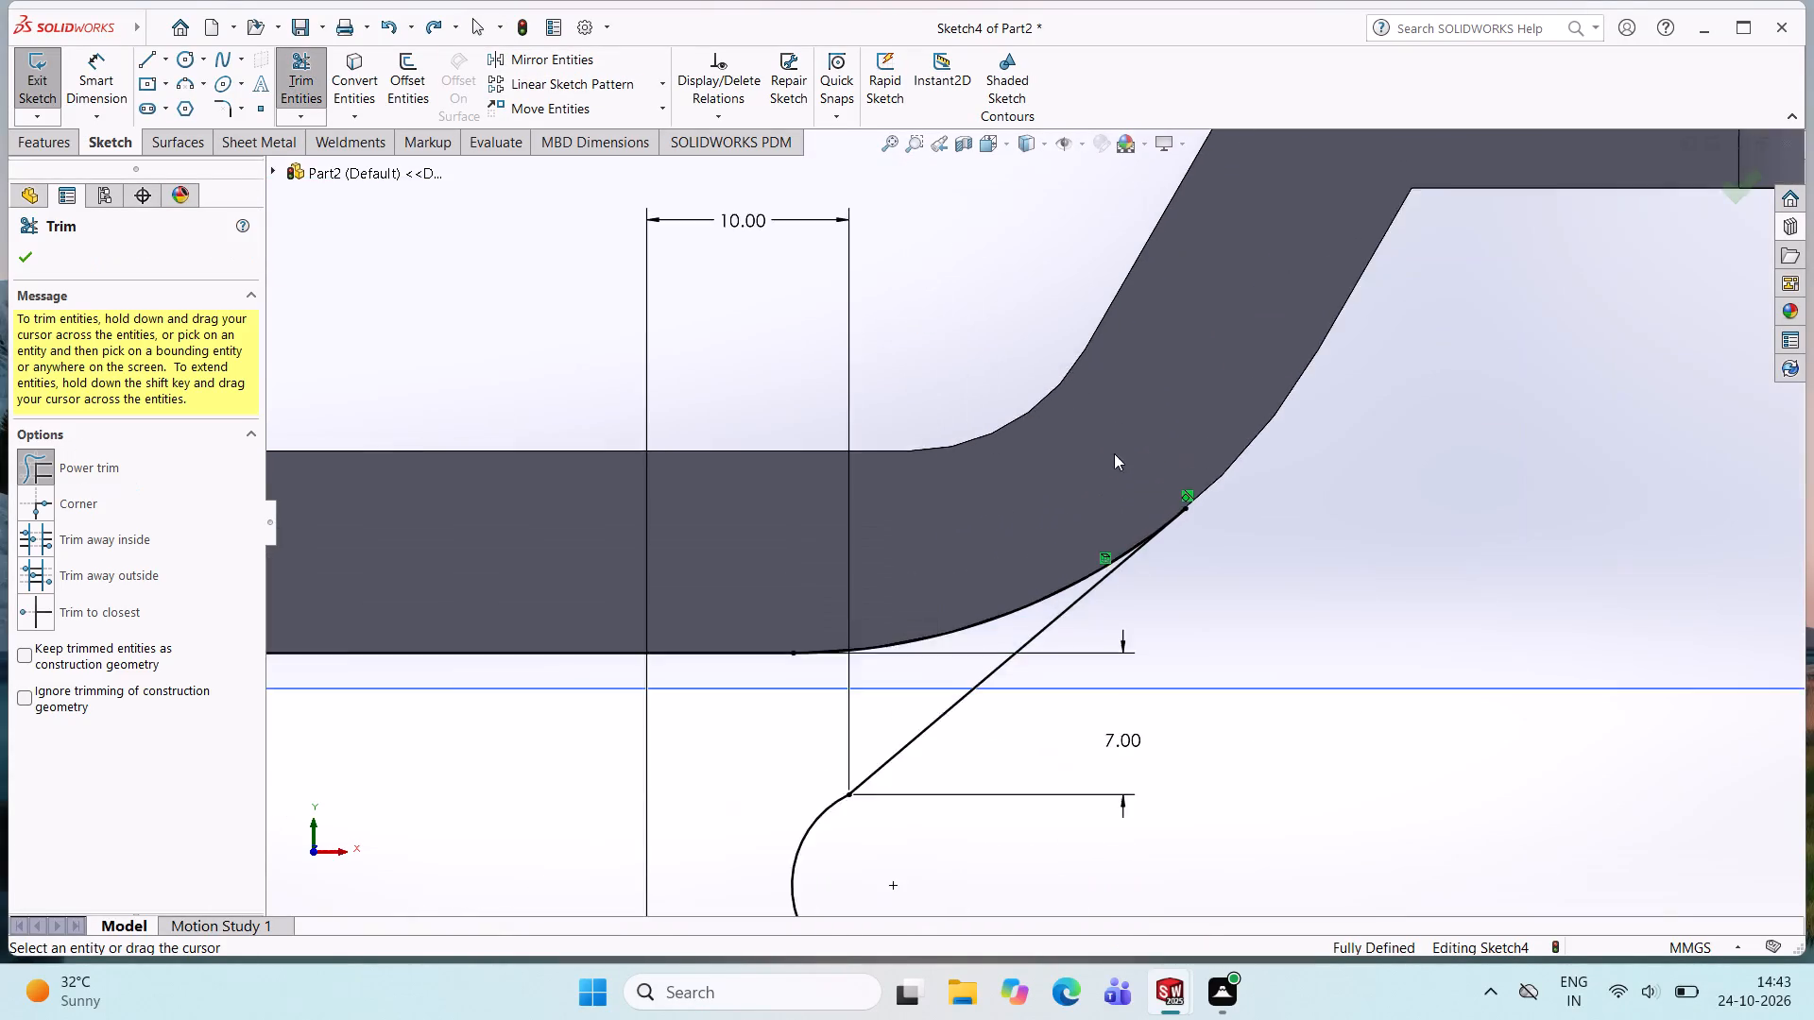
{"action": "scroll", "coordinate": [1114, 453], "scroll_direction": "down", "scroll_amount": 15}
{"action": "left_click_drag", "start_coordinate": [980, 474], "coordinate": [945, 364]}
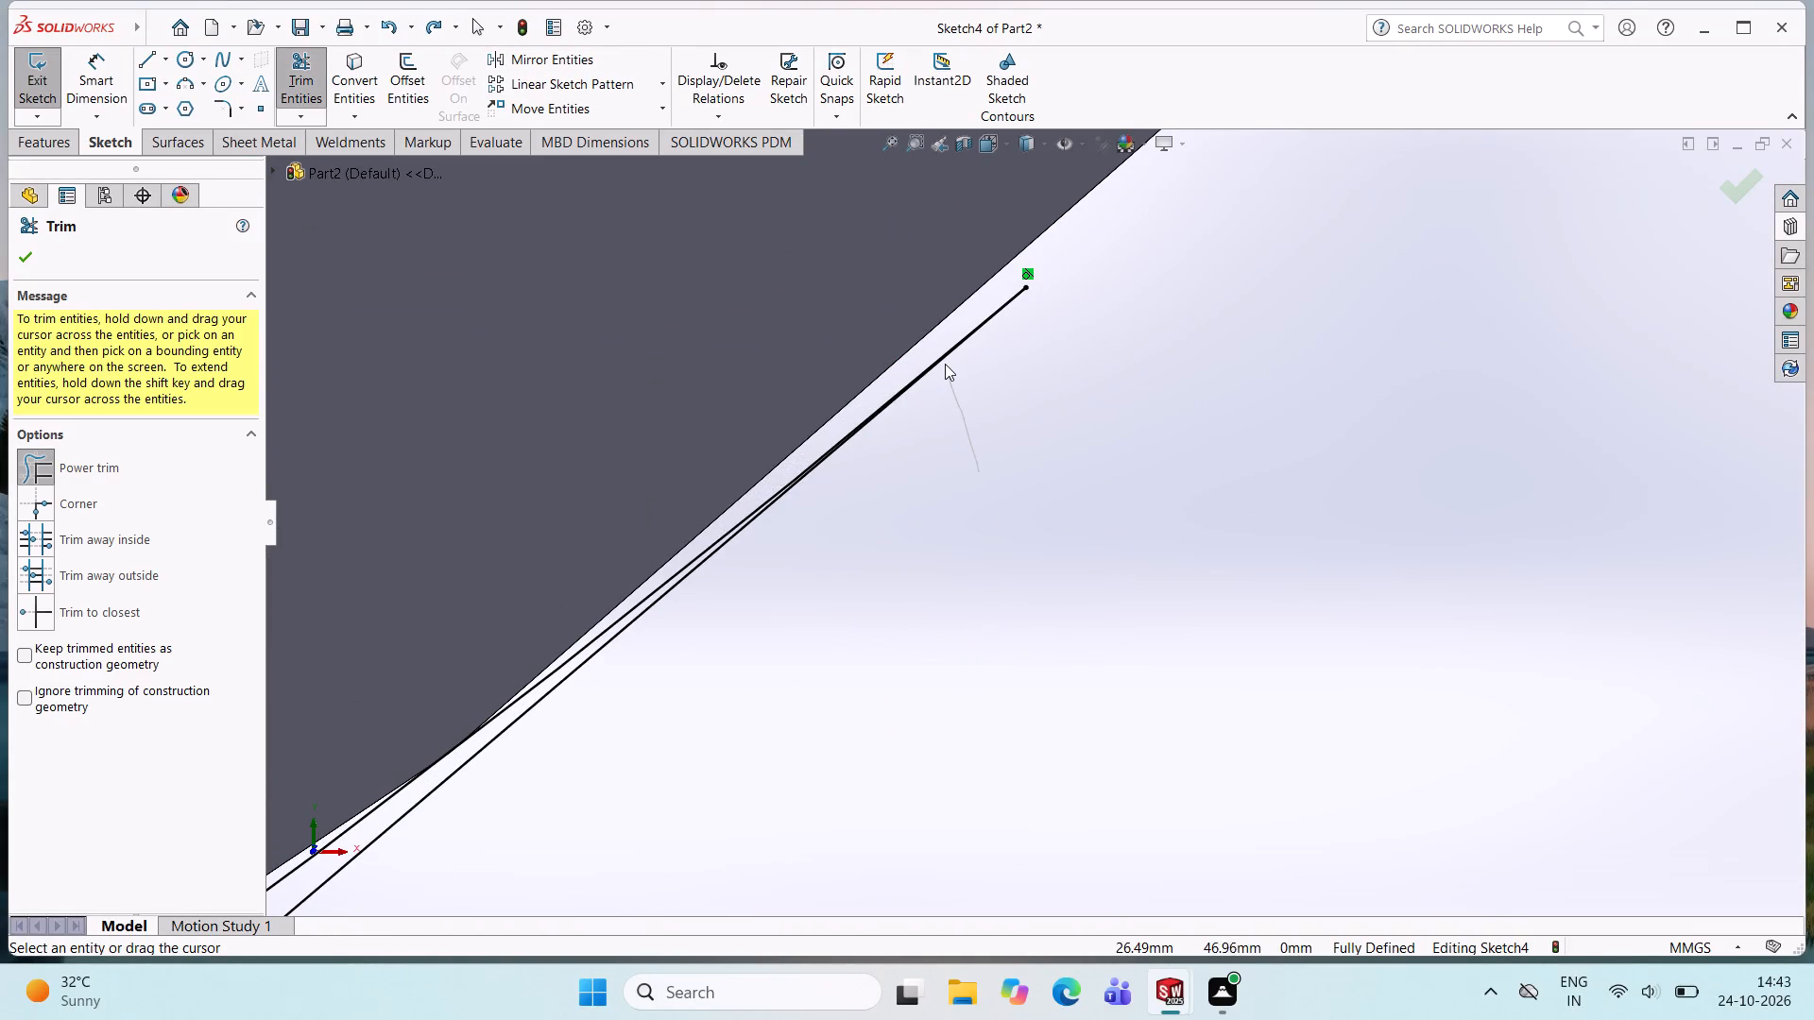
{"action": "left_click_drag", "start_coordinate": [945, 364], "coordinate": [942, 348]}
{"action": "scroll", "coordinate": [1135, 349], "scroll_direction": "up", "scroll_amount": 10}
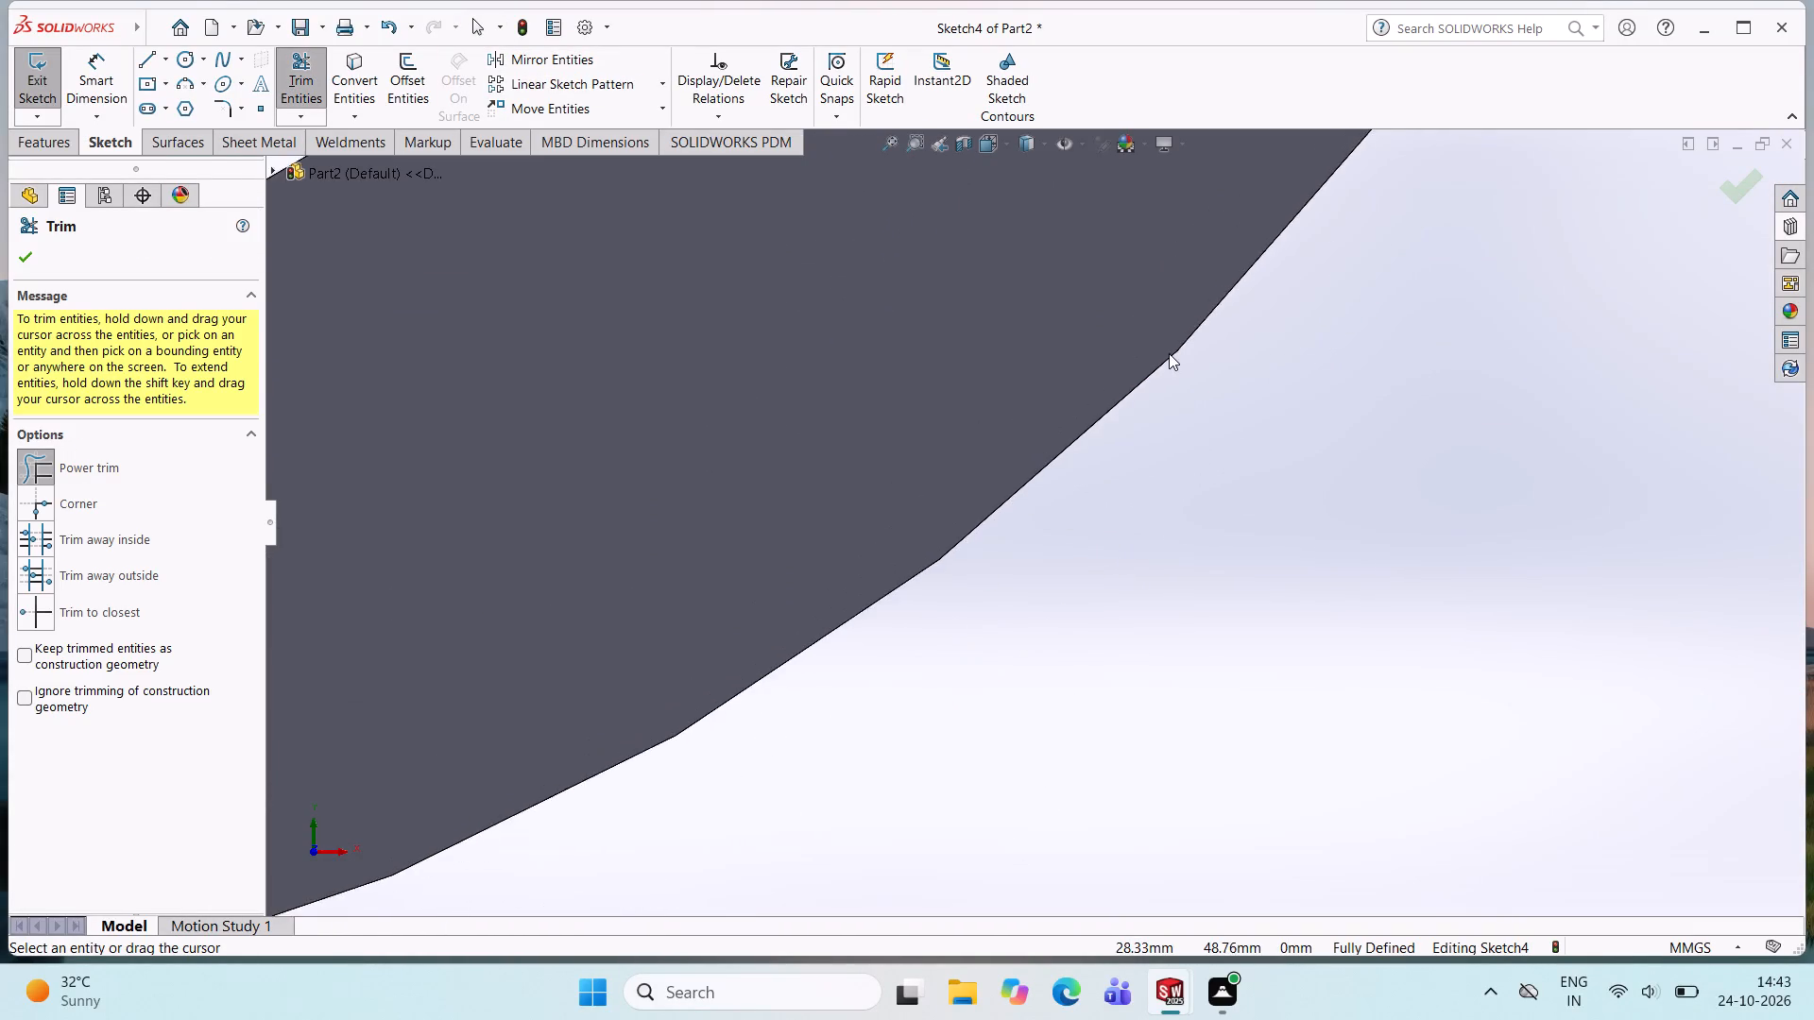
{"action": "scroll", "coordinate": [1169, 353], "scroll_direction": "up", "scroll_amount": 13}
{"action": "scroll", "coordinate": [839, 633], "scroll_direction": "down", "scroll_amount": 2}
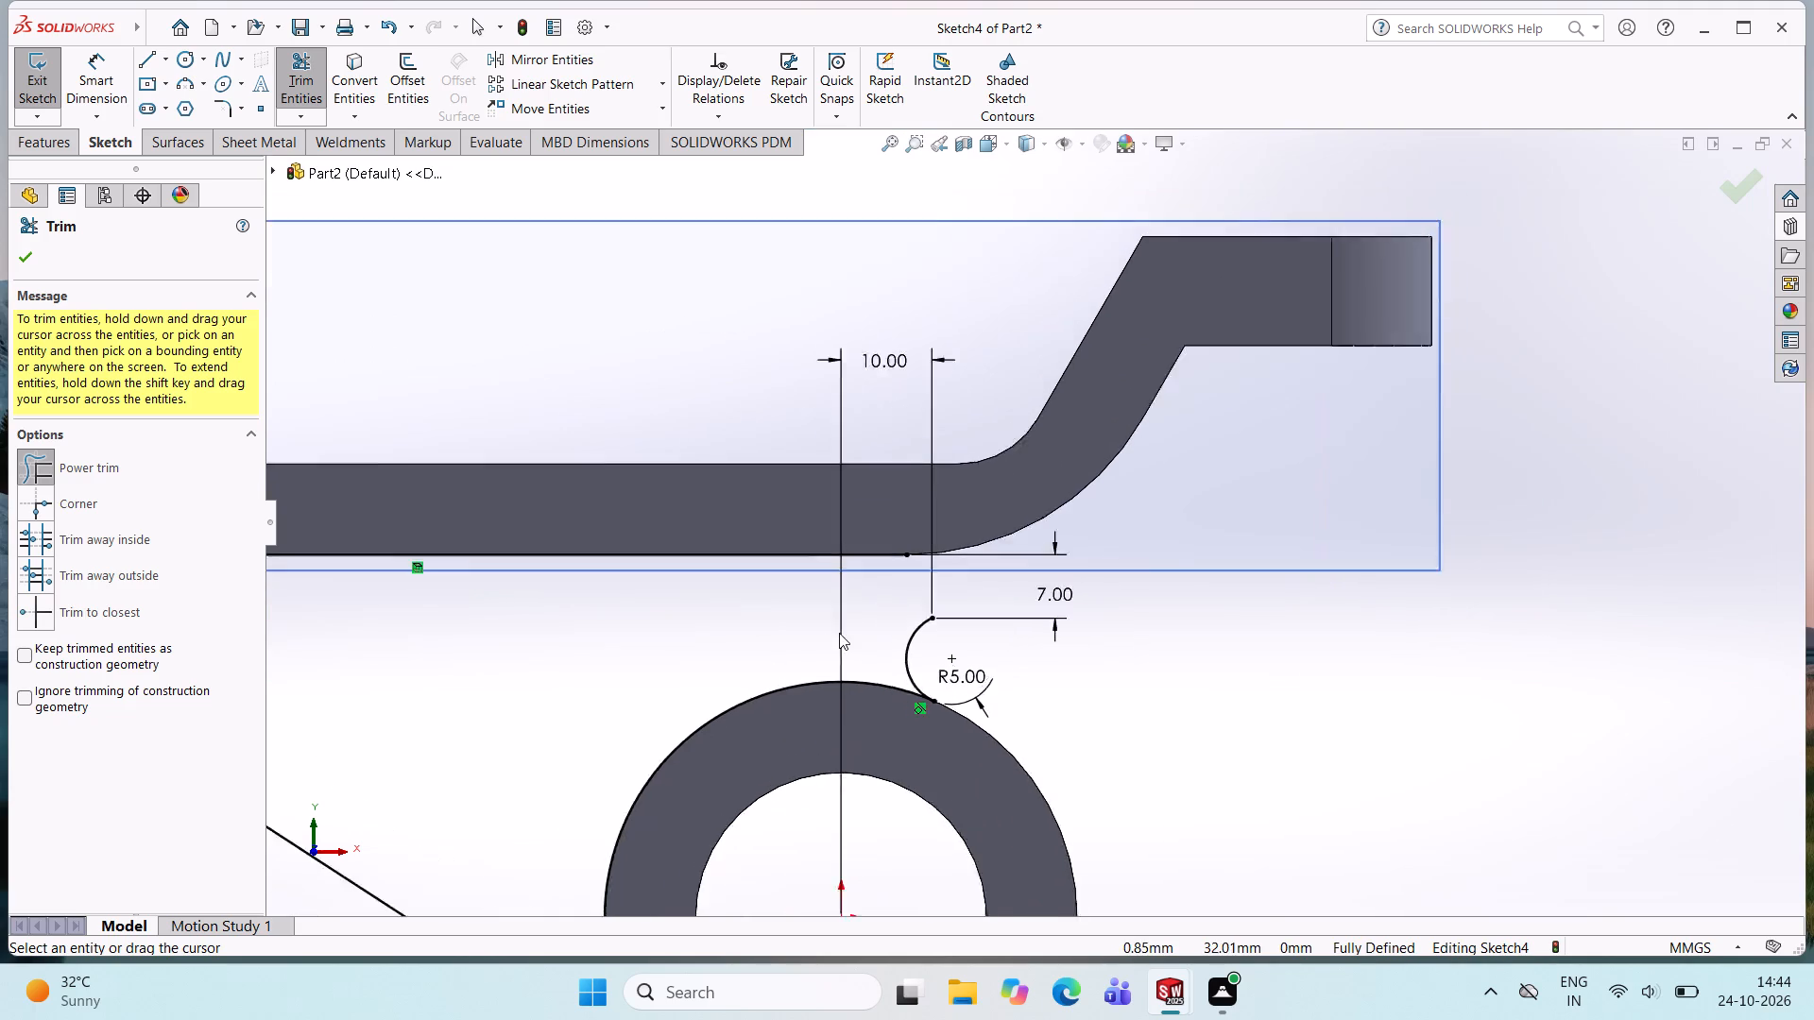
{"action": "scroll", "coordinate": [839, 633], "scroll_direction": "down", "scroll_amount": 6}
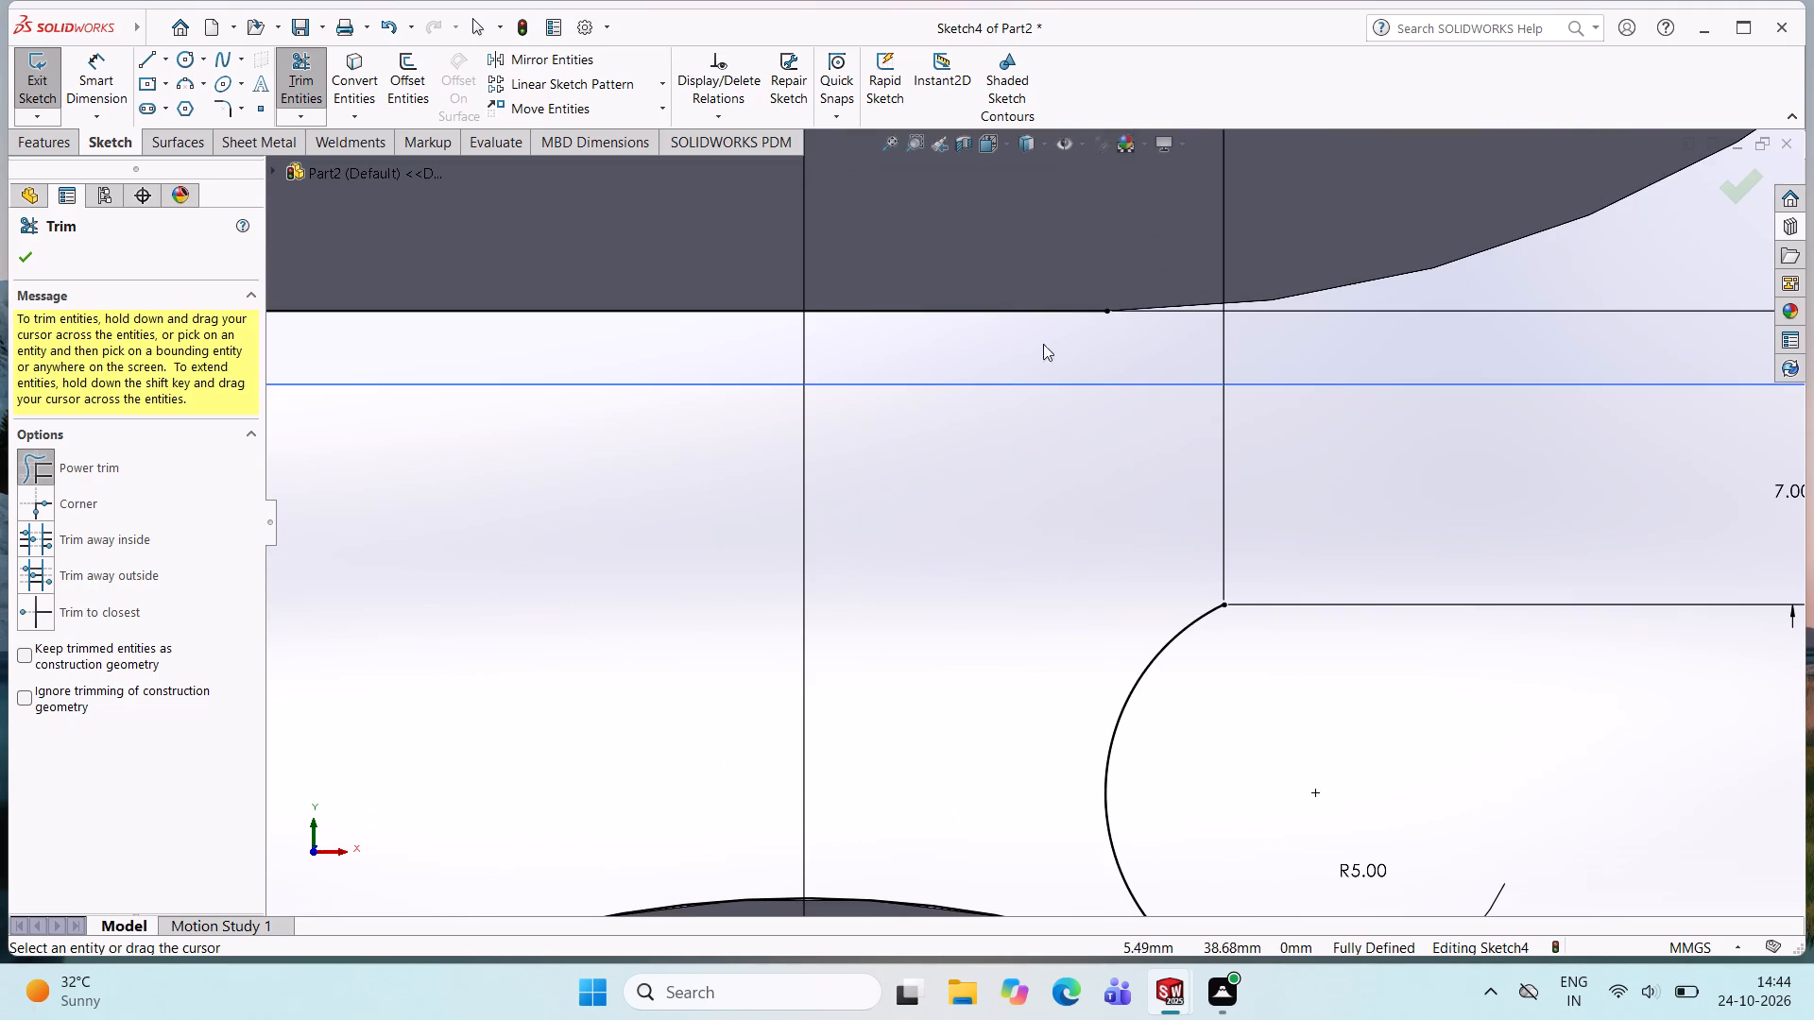
{"action": "key", "text": "Escape"}
{"action": "key", "text": "Escape"}
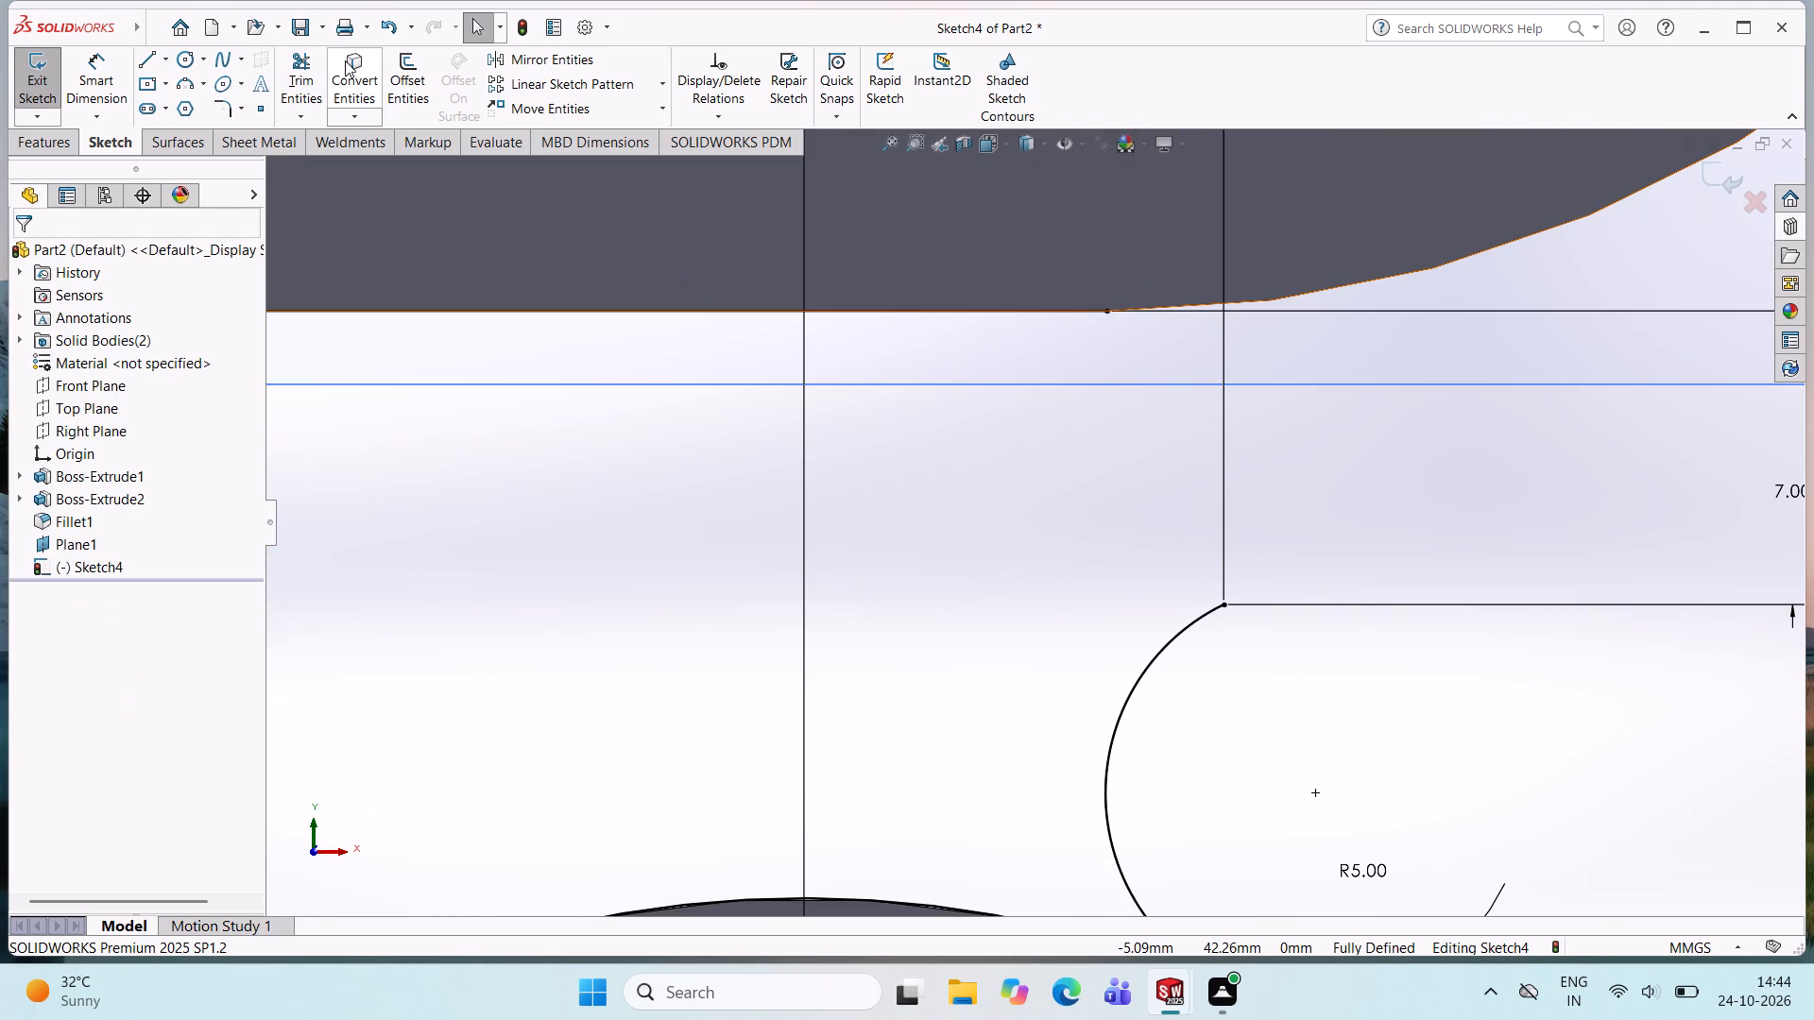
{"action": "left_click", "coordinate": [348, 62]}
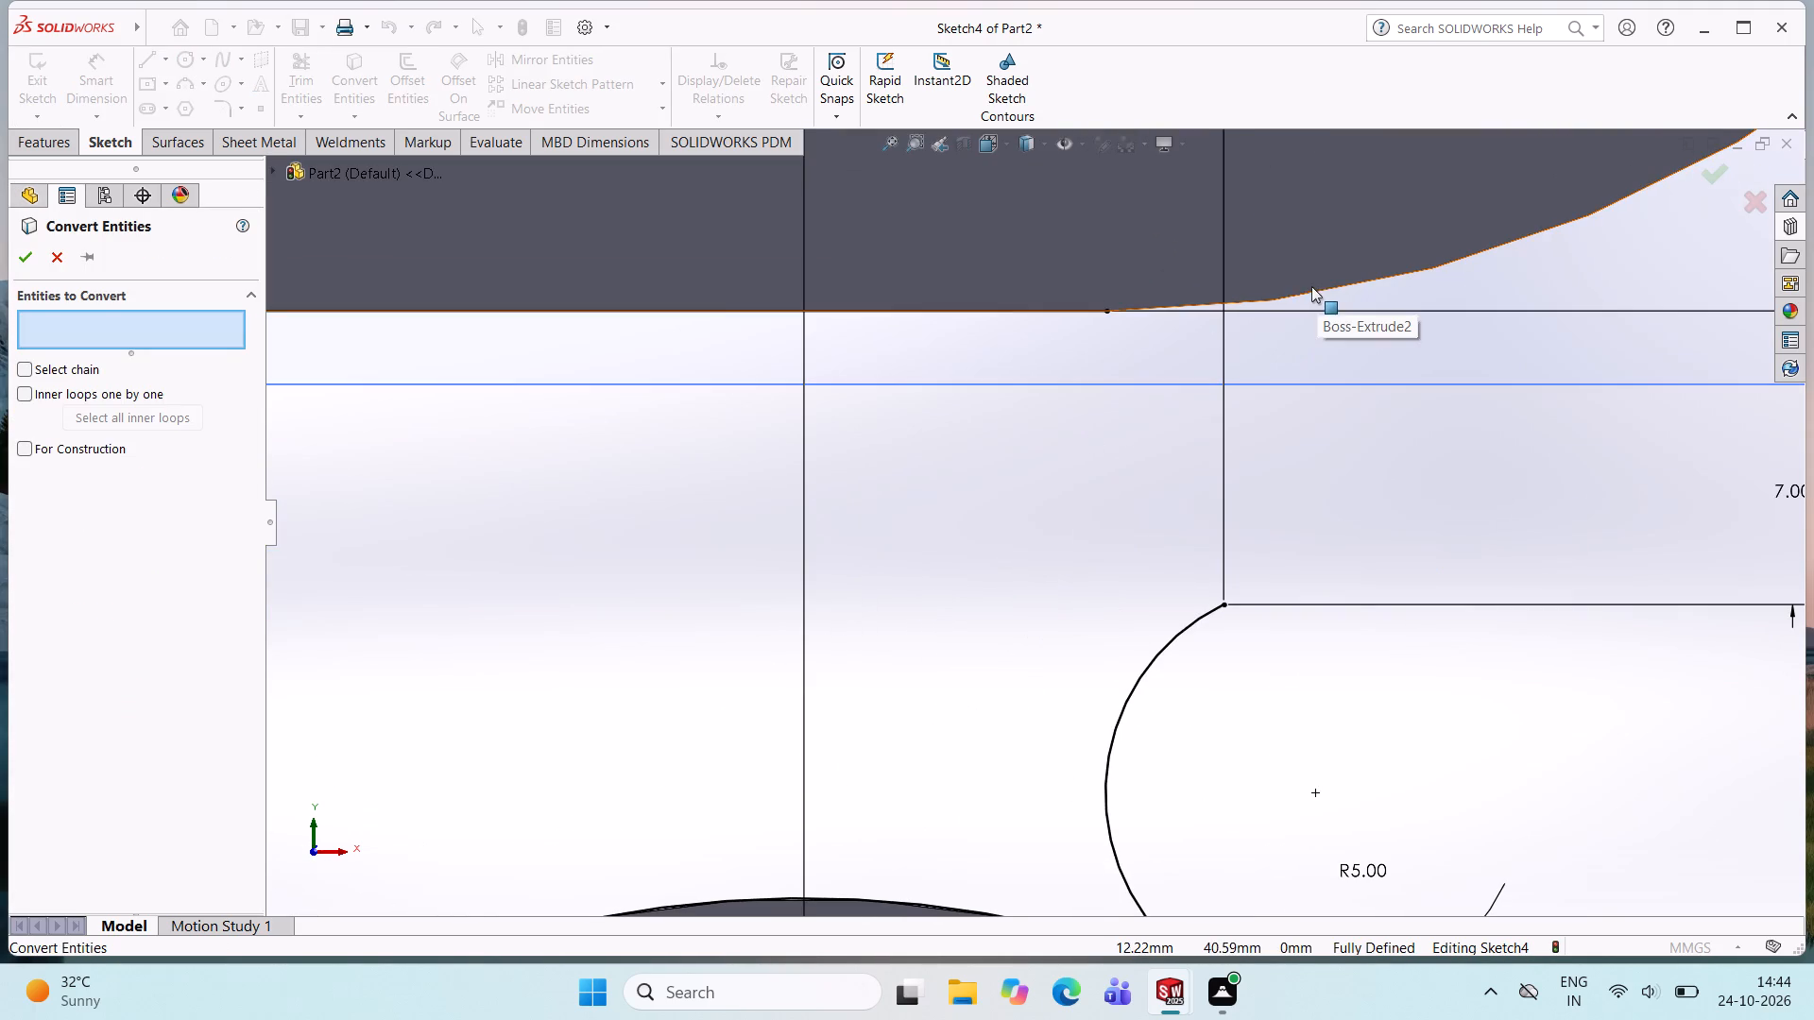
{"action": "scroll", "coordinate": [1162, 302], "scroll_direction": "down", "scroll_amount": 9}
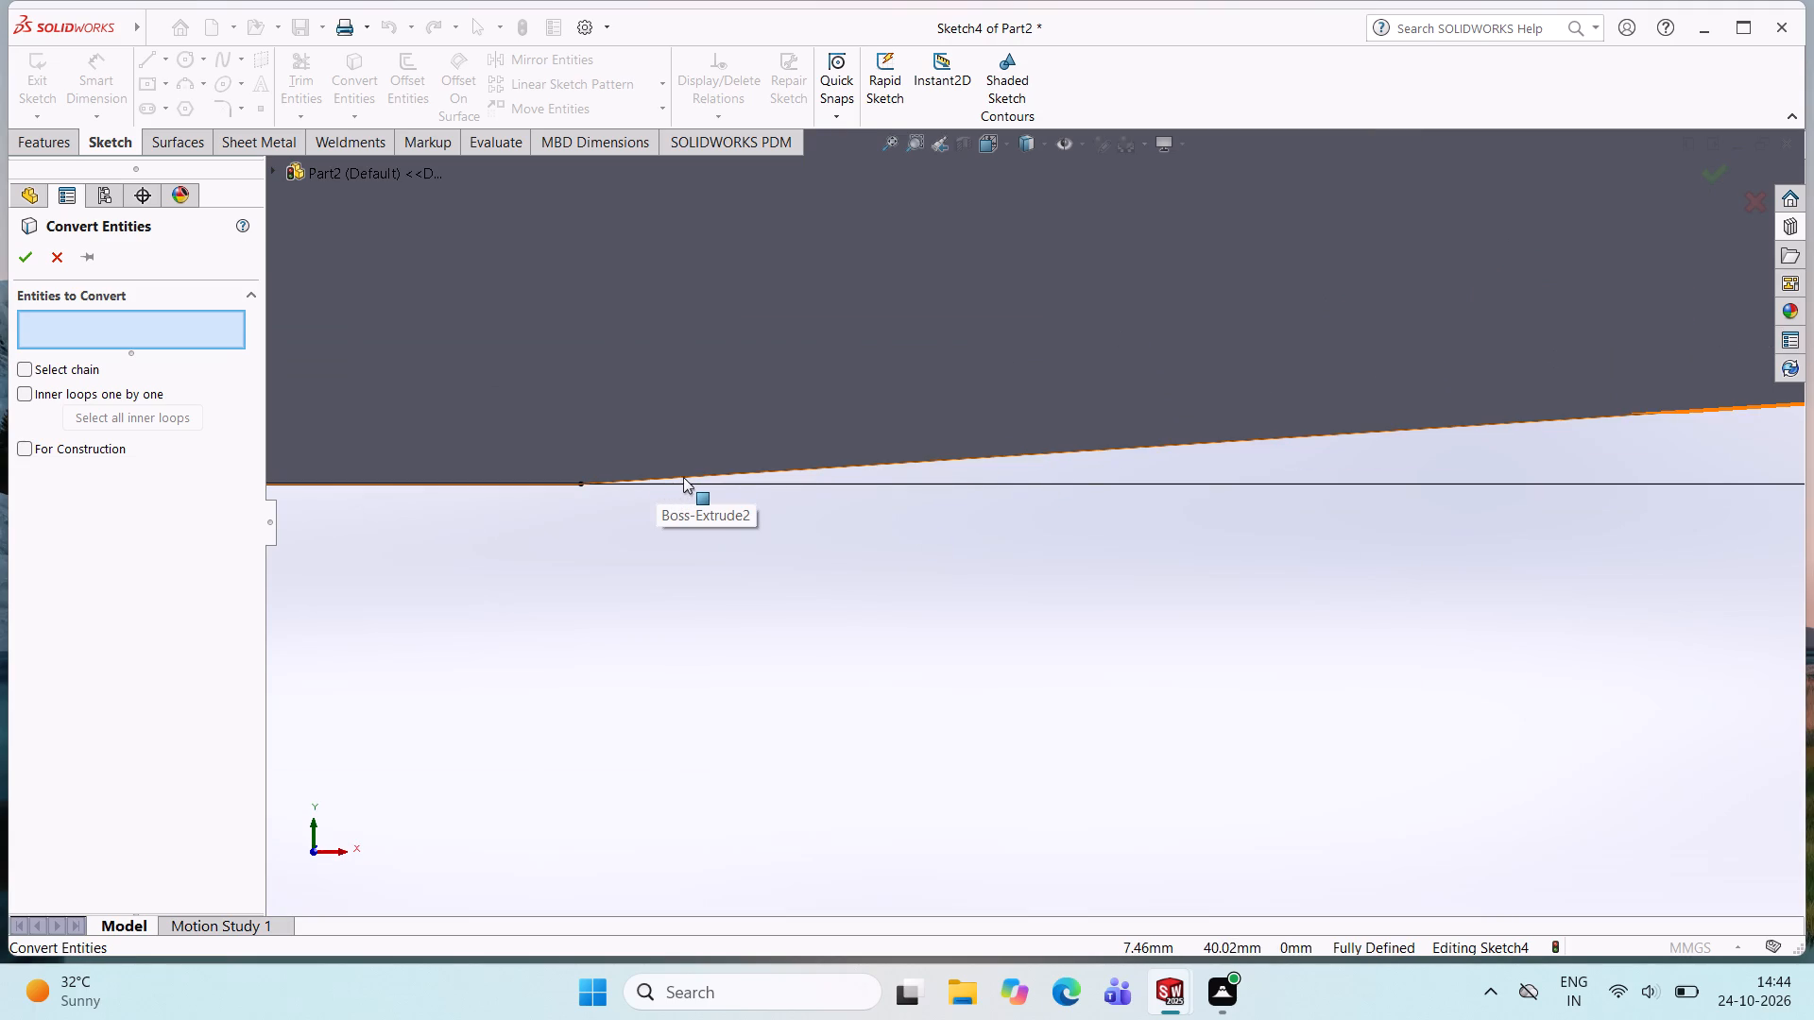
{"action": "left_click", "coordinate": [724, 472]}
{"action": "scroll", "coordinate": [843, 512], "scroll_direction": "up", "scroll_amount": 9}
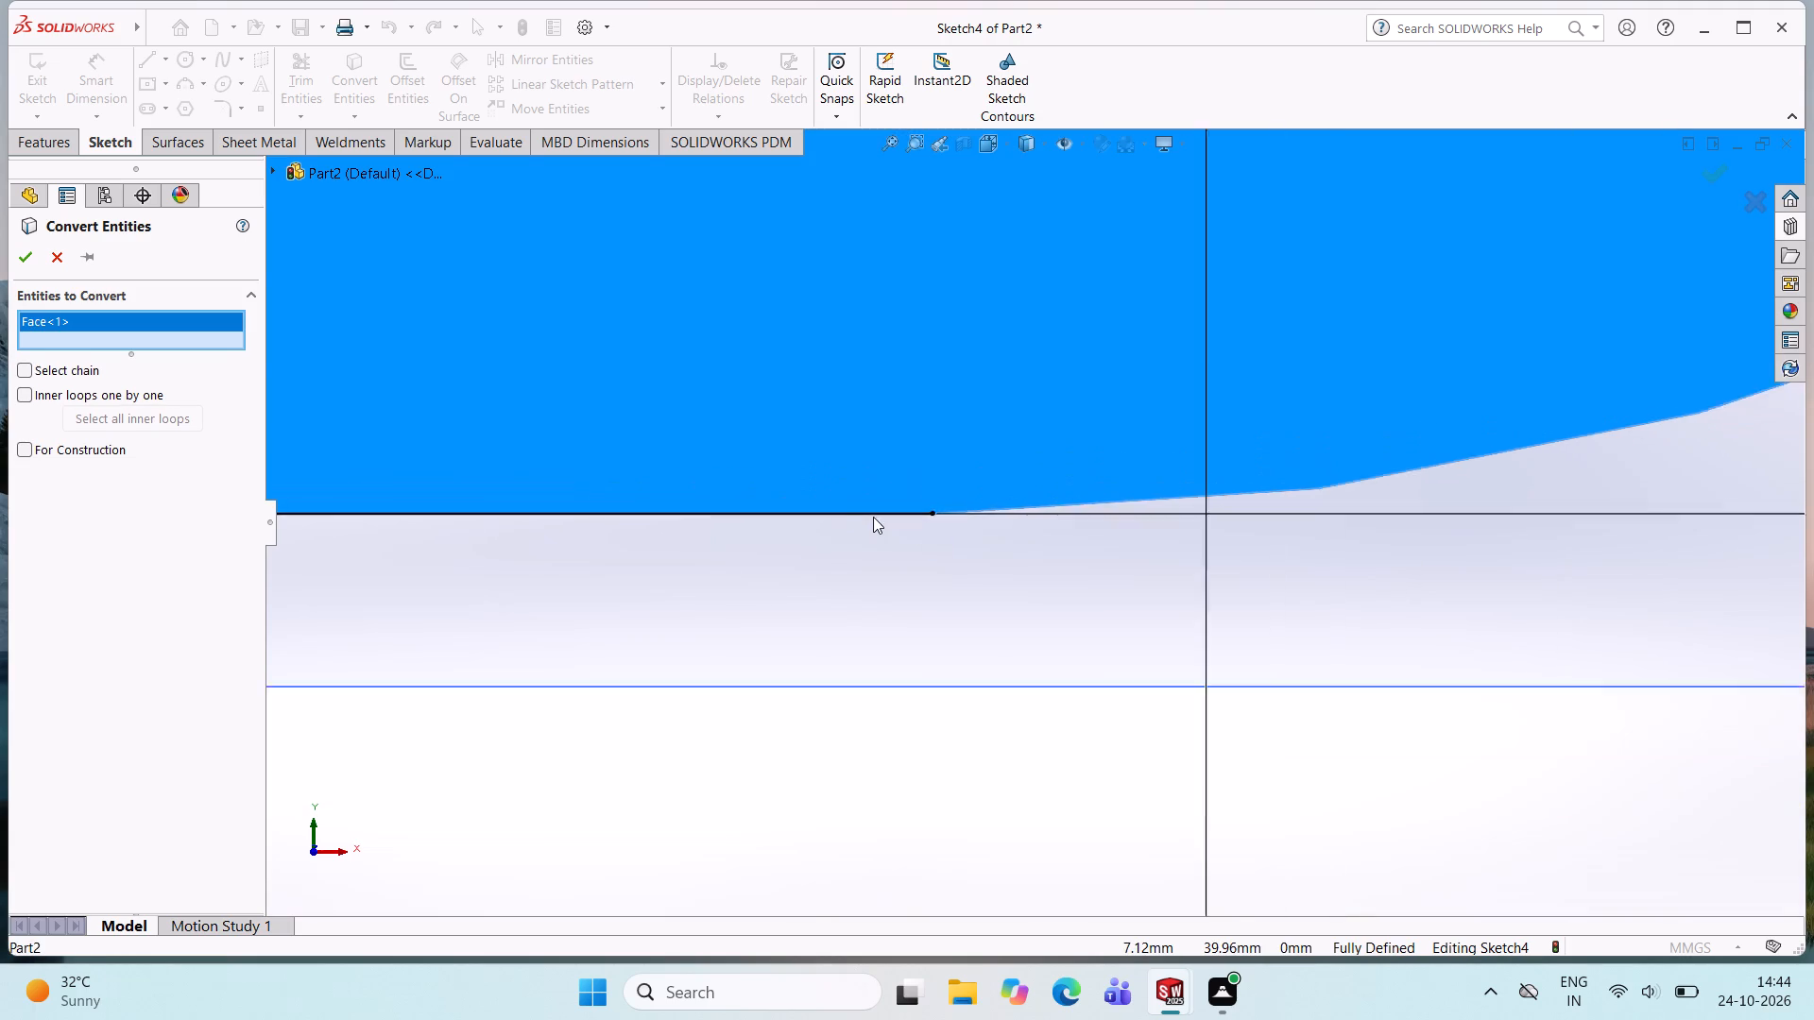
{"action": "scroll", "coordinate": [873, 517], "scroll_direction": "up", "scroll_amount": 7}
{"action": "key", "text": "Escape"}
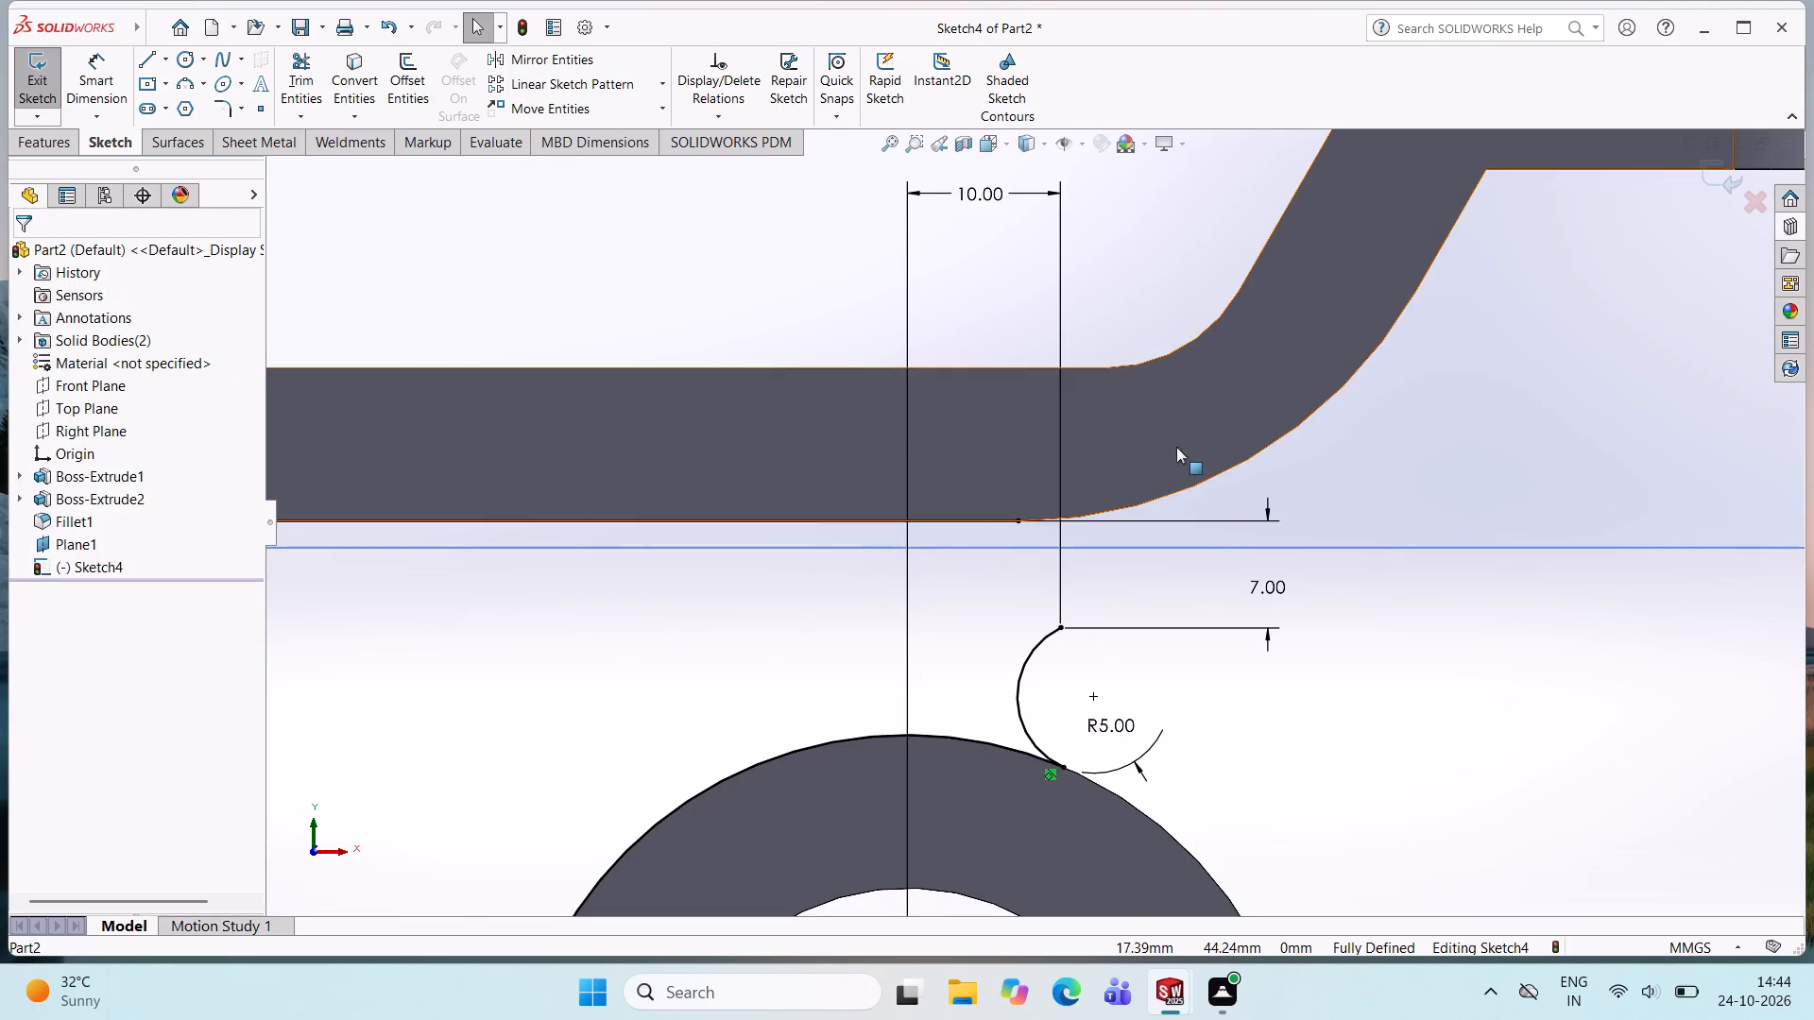
Convert the plate's 30 mm radius lower bend edge, on the side nearest the R5 arc, into a sketch arc.
{"action": "left_click", "coordinate": [1222, 471]}
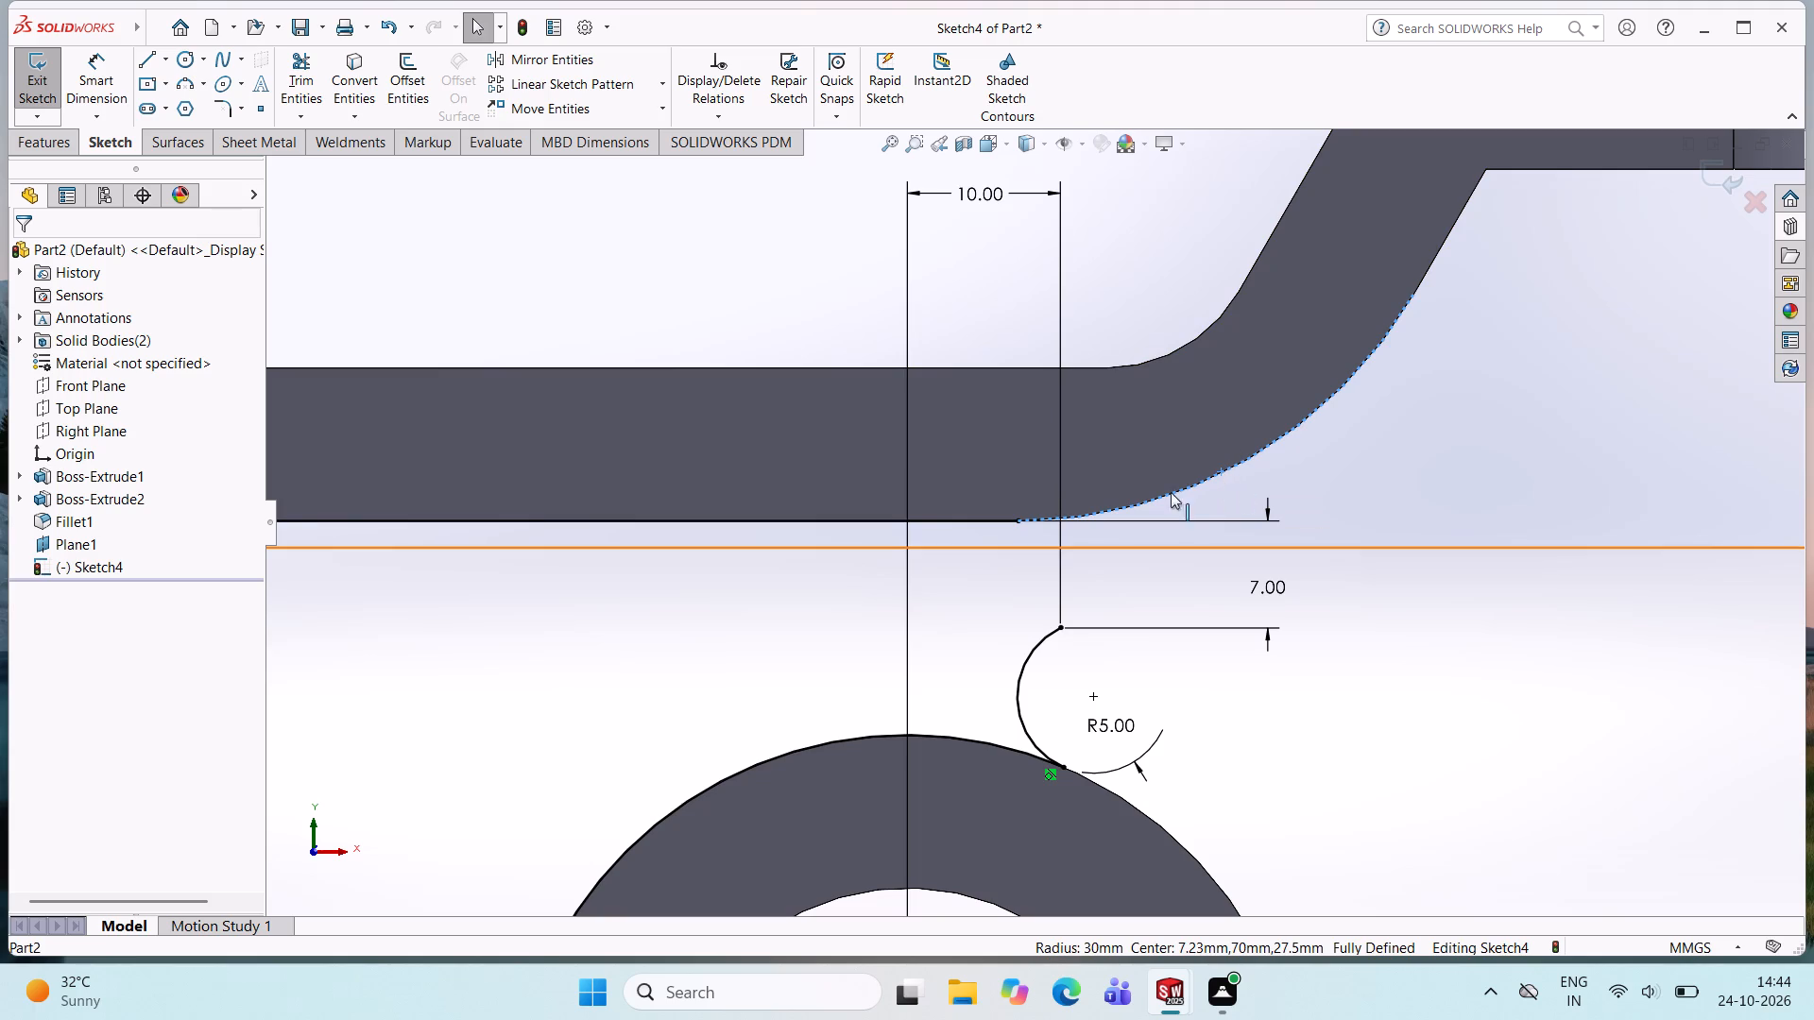
{"action": "left_click", "coordinate": [350, 87]}
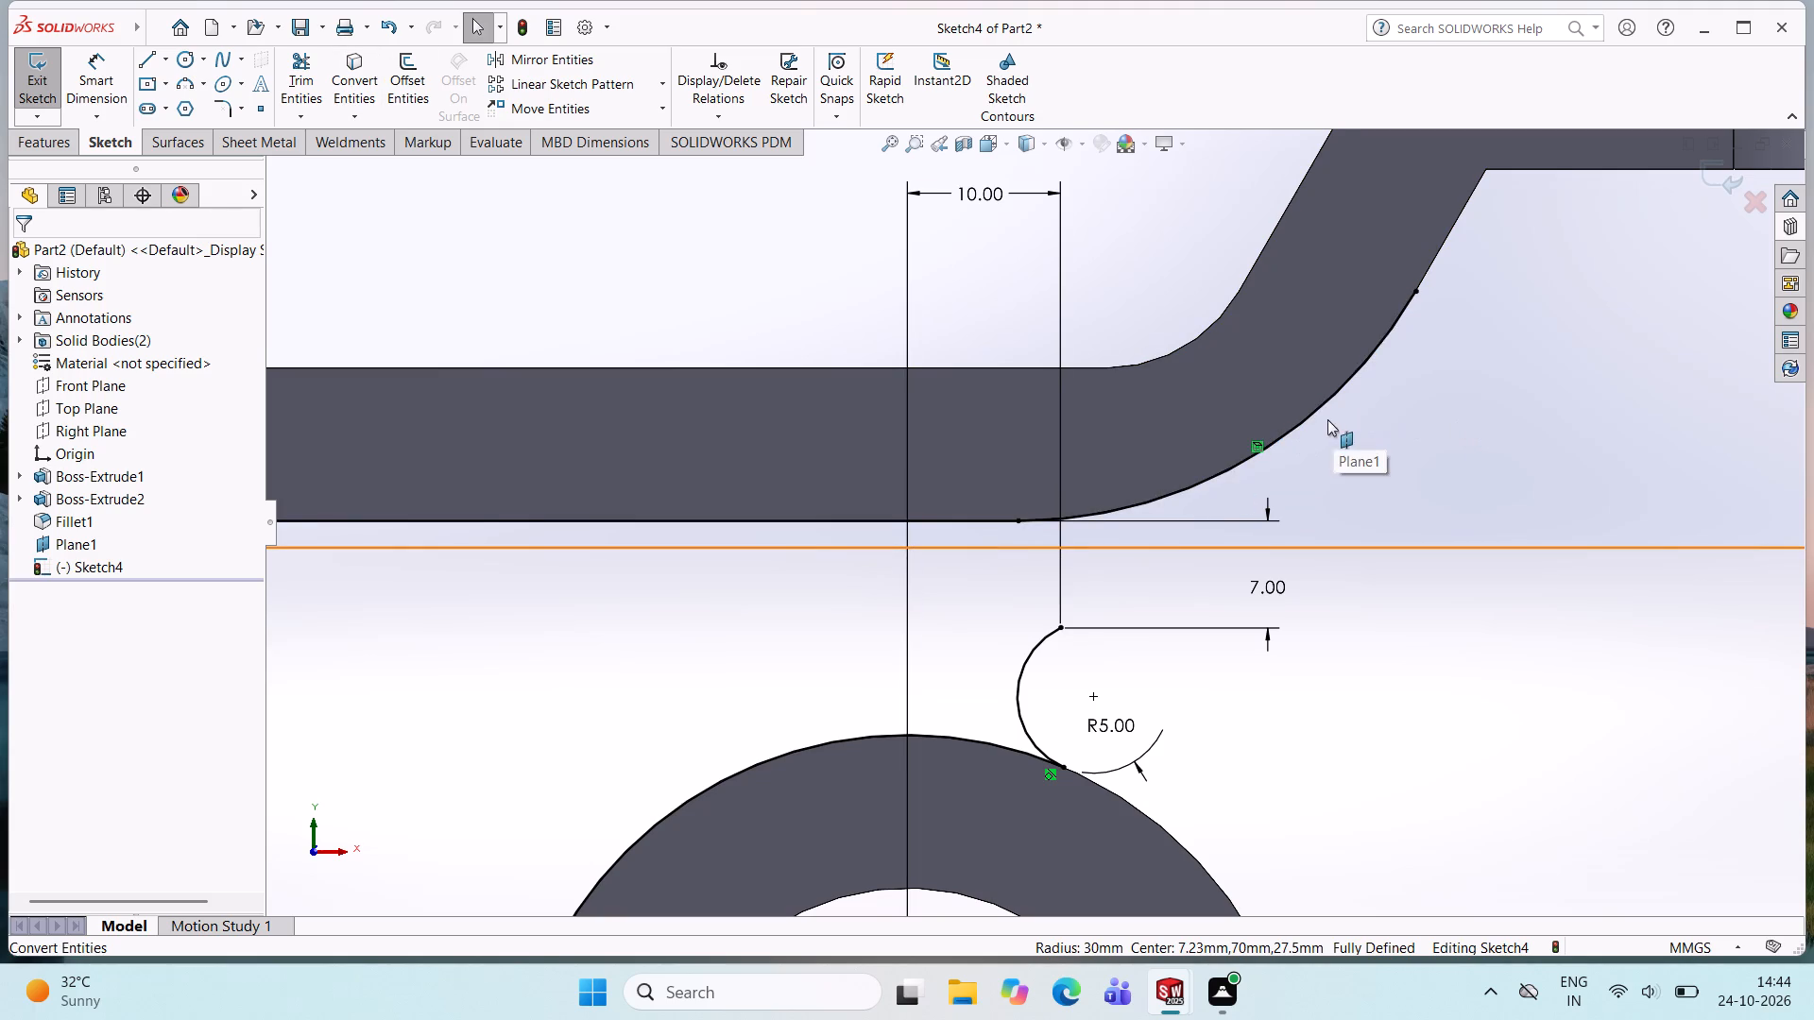
{"action": "left_click", "coordinate": [1424, 428]}
{"action": "key", "text": "Escape"}
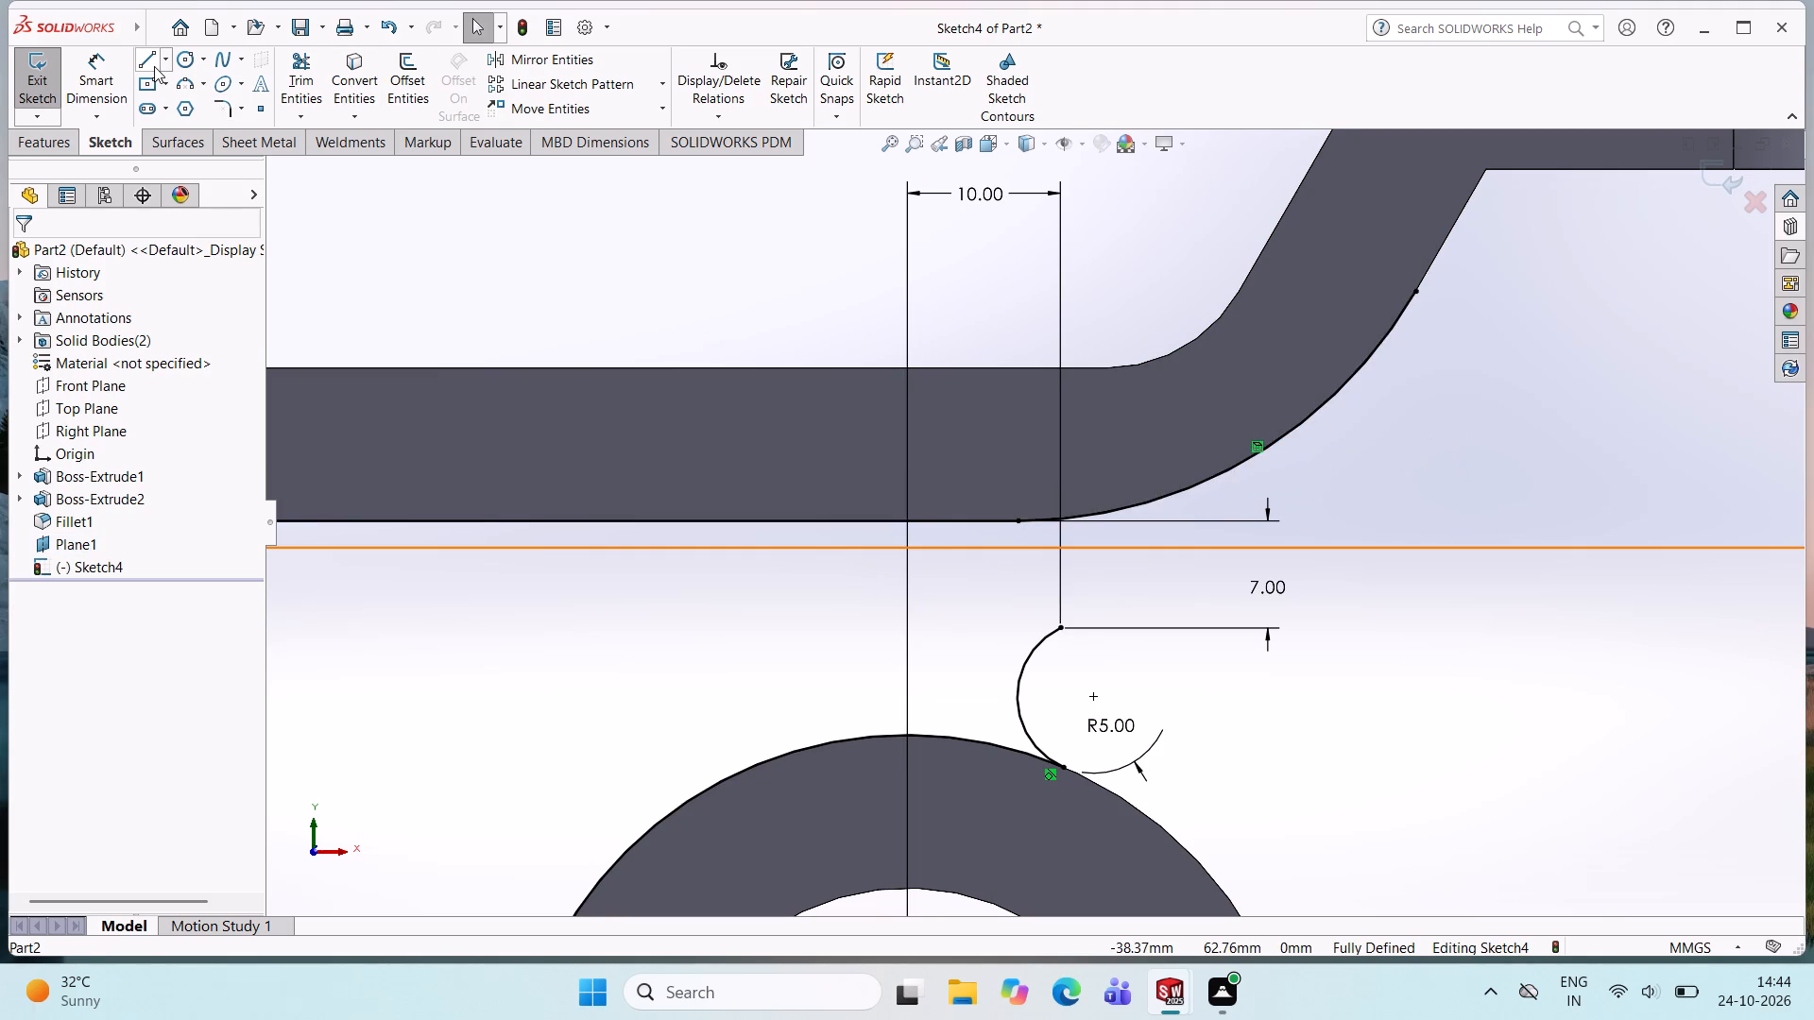
Sketch a sloped line about 23.7 mm long from the R5 arc's upper endpoint to the converted bend arc.
{"action": "left_click", "coordinate": [152, 62]}
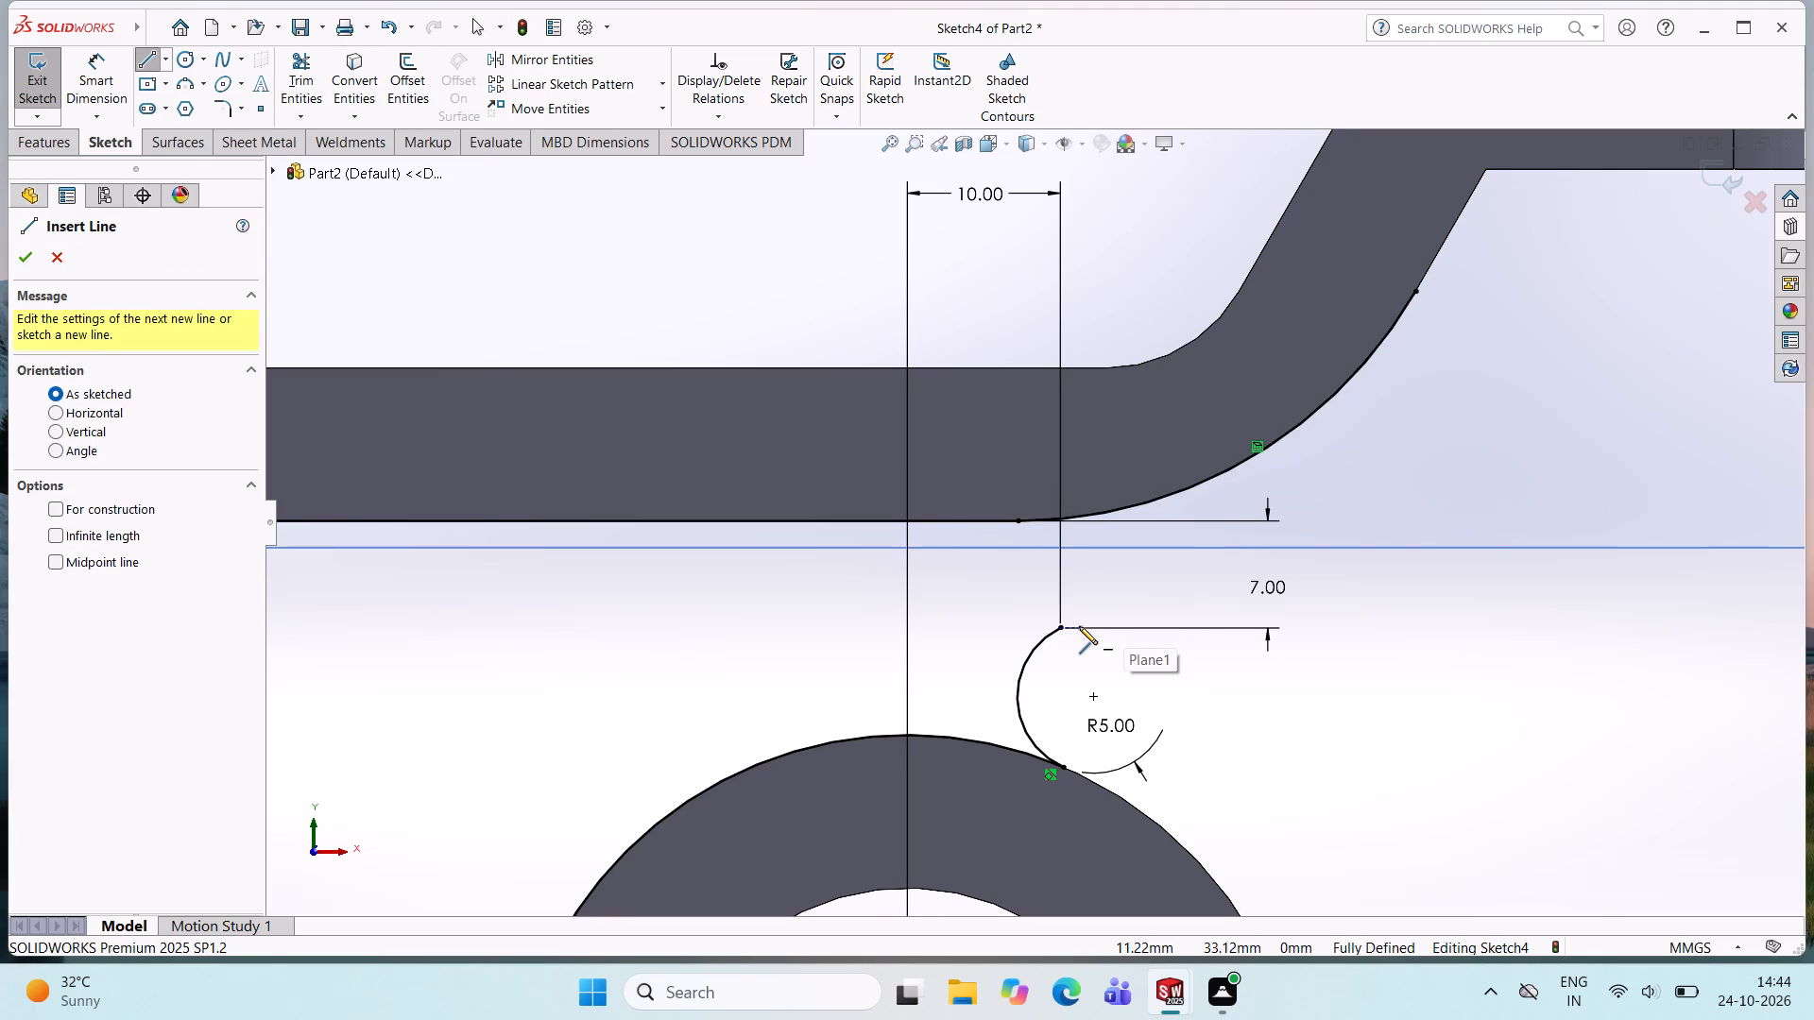
{"action": "left_click", "coordinate": [1060, 625]}
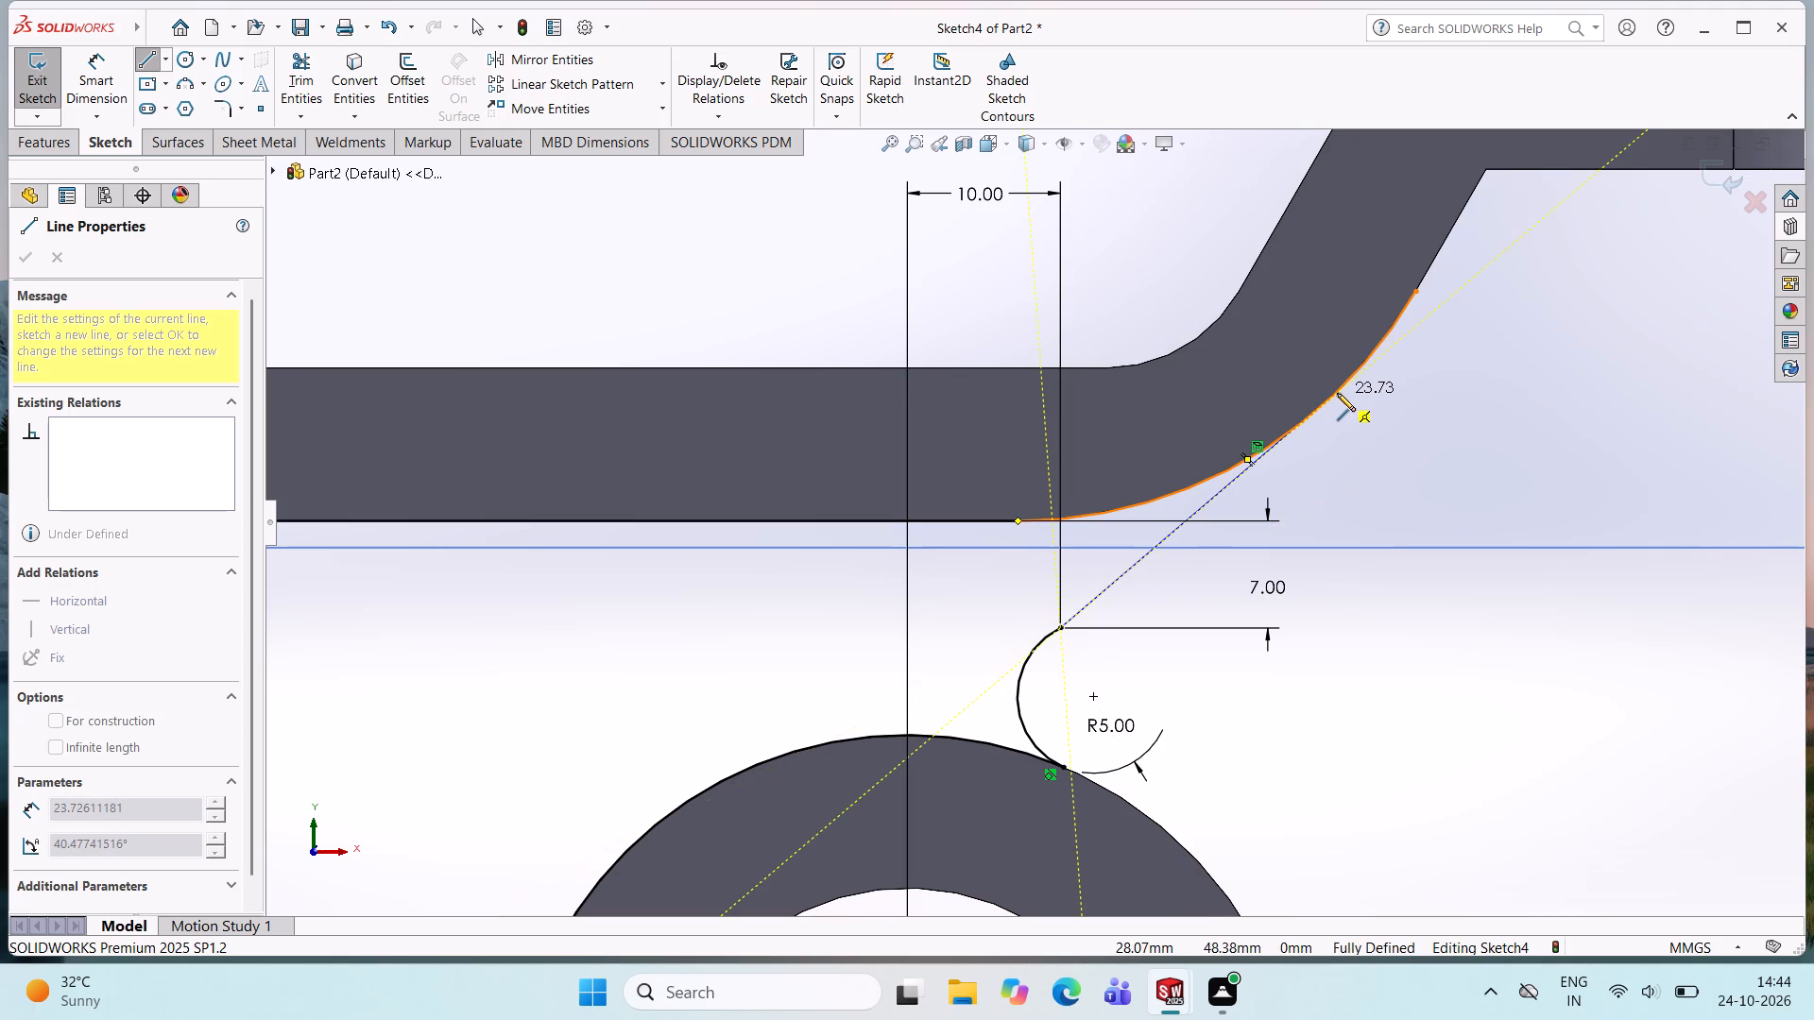
{"action": "left_click", "coordinate": [1337, 393]}
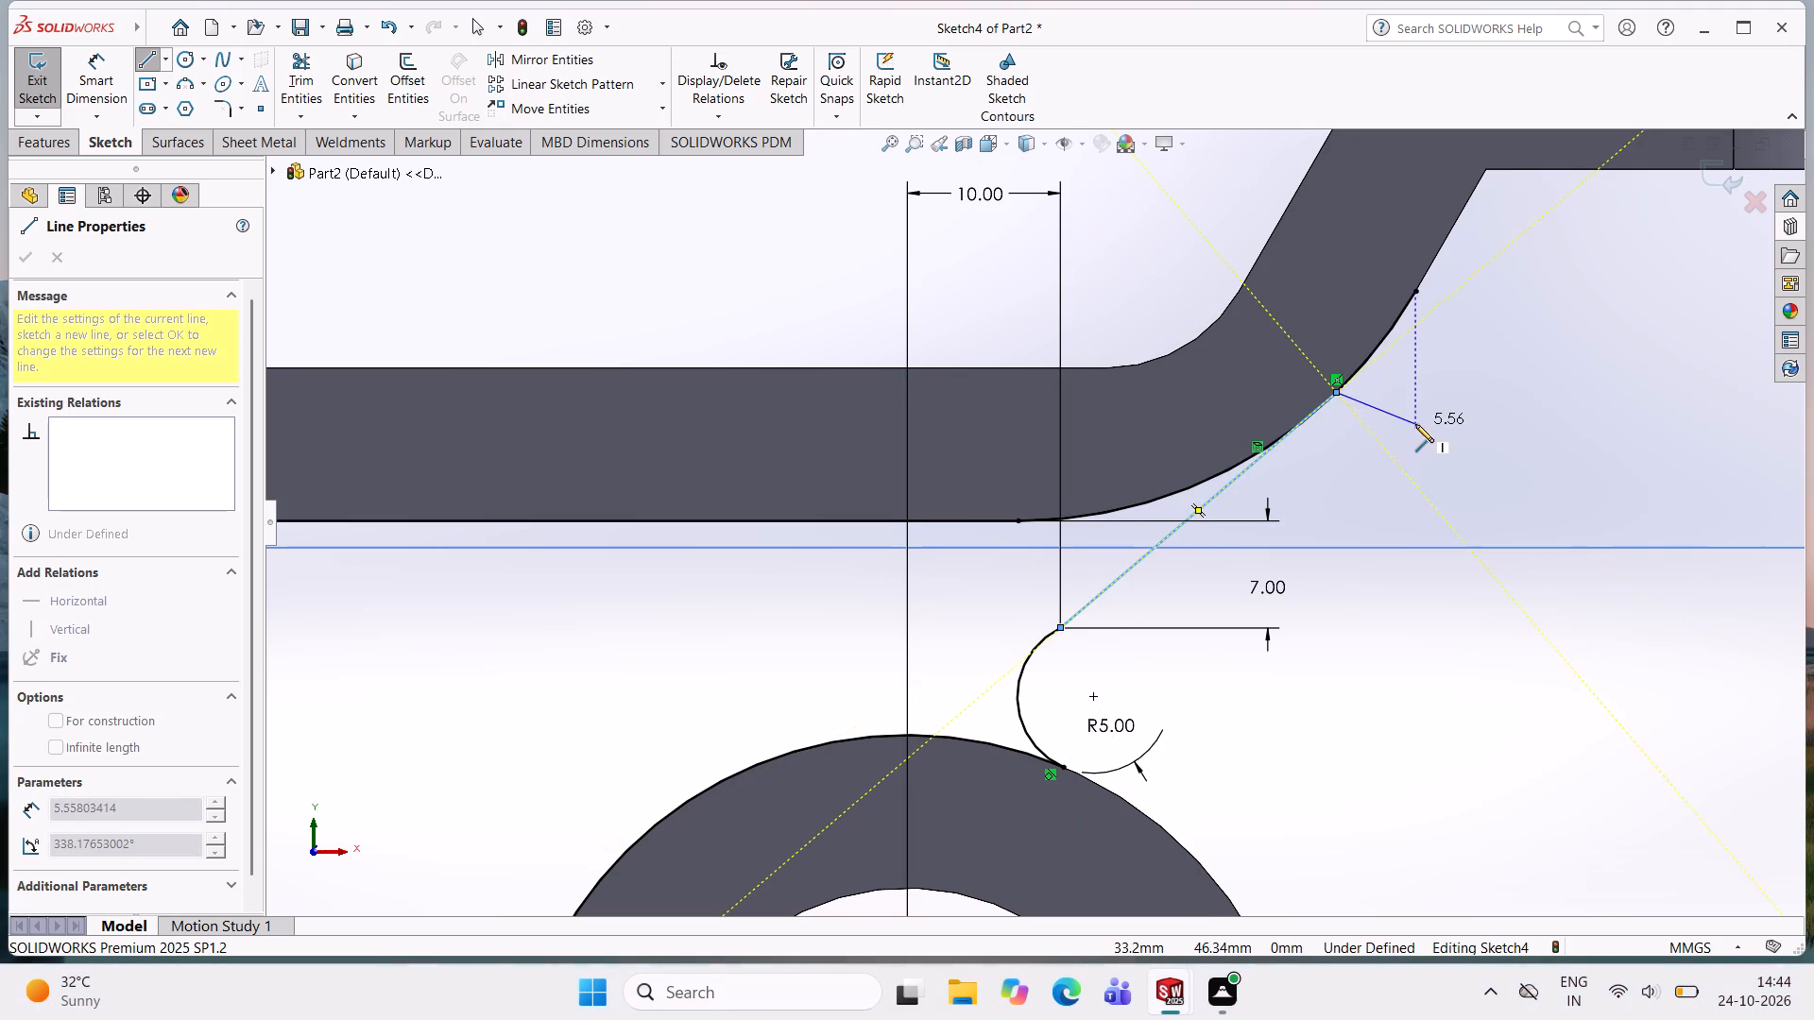
{"action": "key", "text": "Escape"}
{"action": "key", "text": "Escape"}
{"action": "key", "text": "Escape"}
{"action": "key", "text": "Escape"}
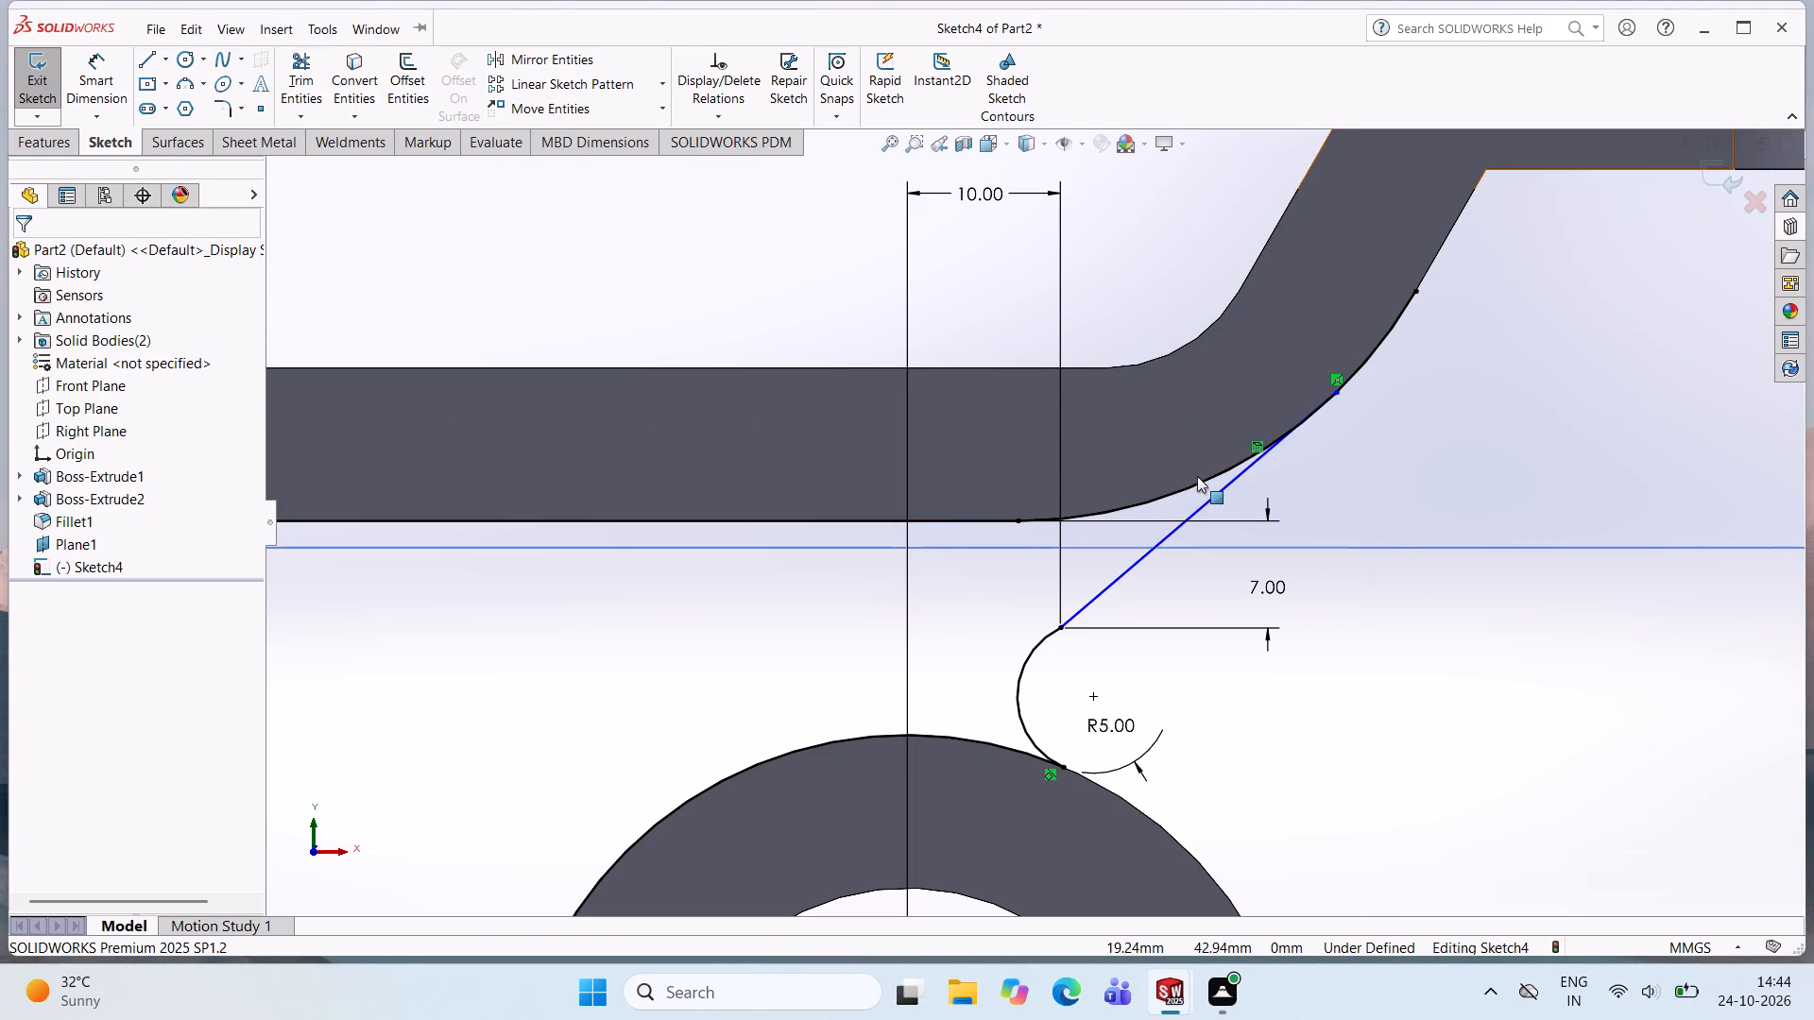
Apply a tangent relation between the new sloped line and the converted bend arc.
{"action": "left_click", "coordinate": [1222, 490]}
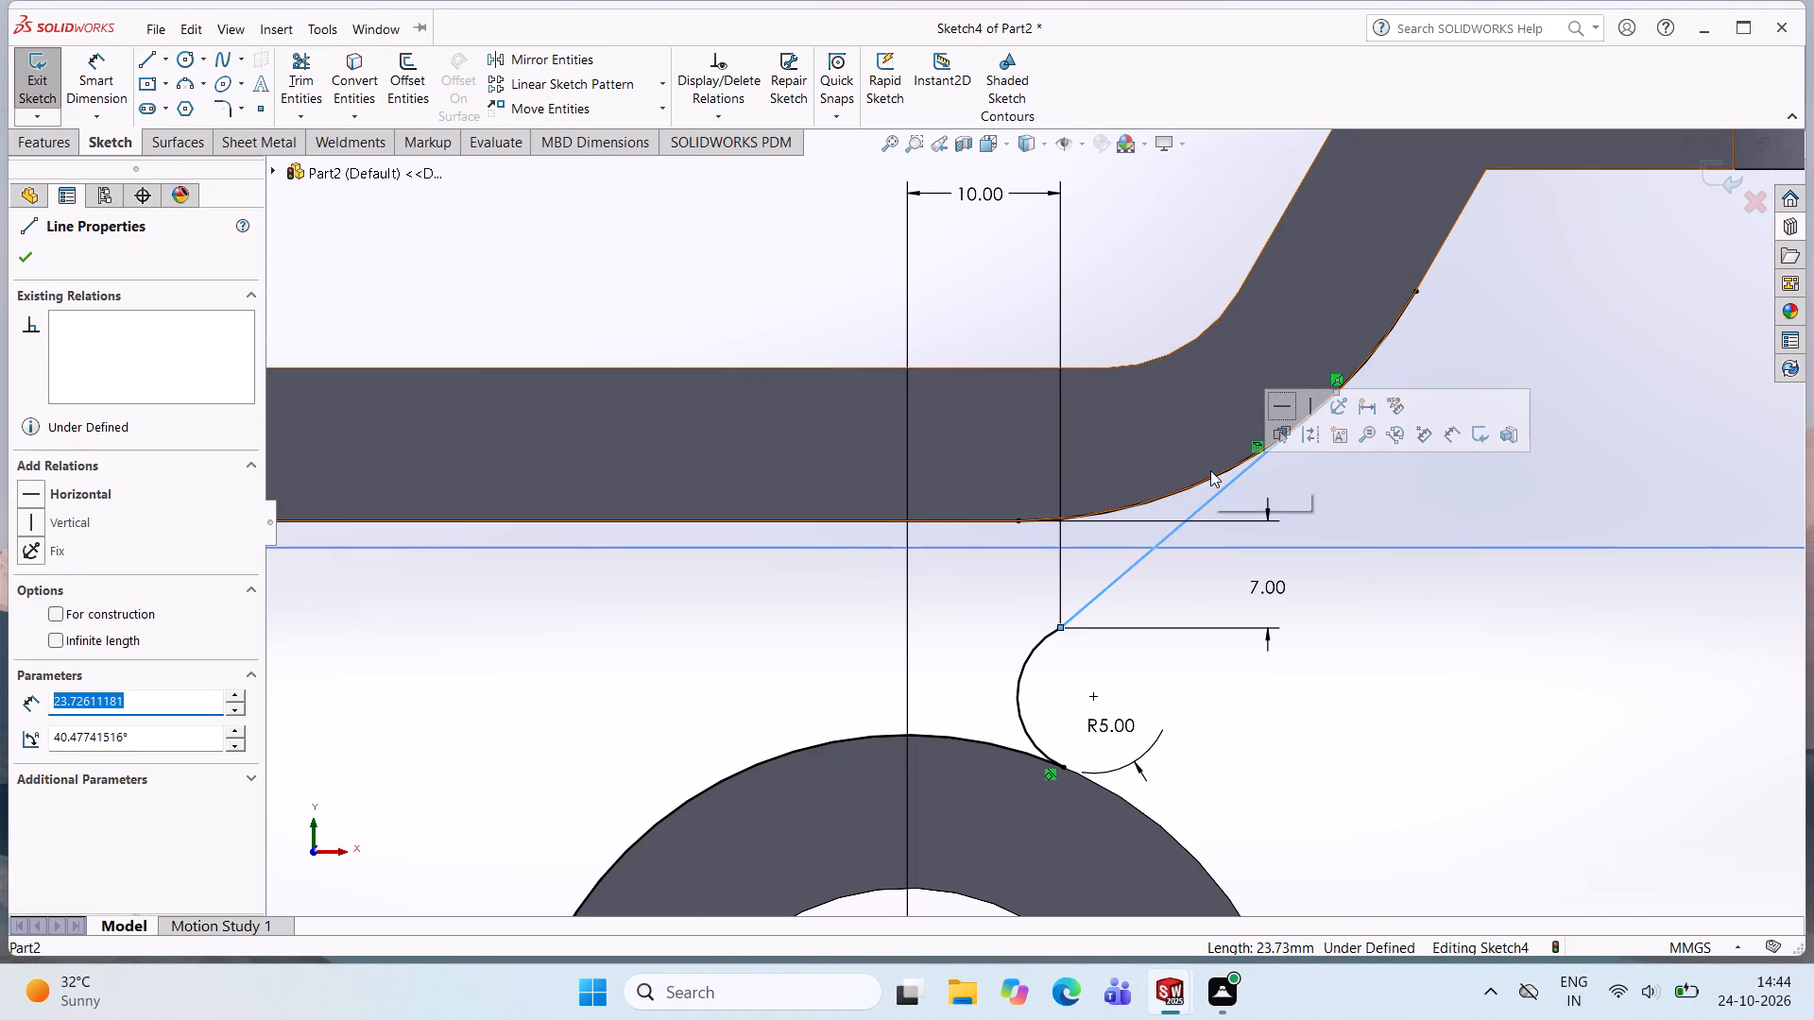
{"action": "left_click", "coordinate": [1210, 475], "text": "ctrl"}
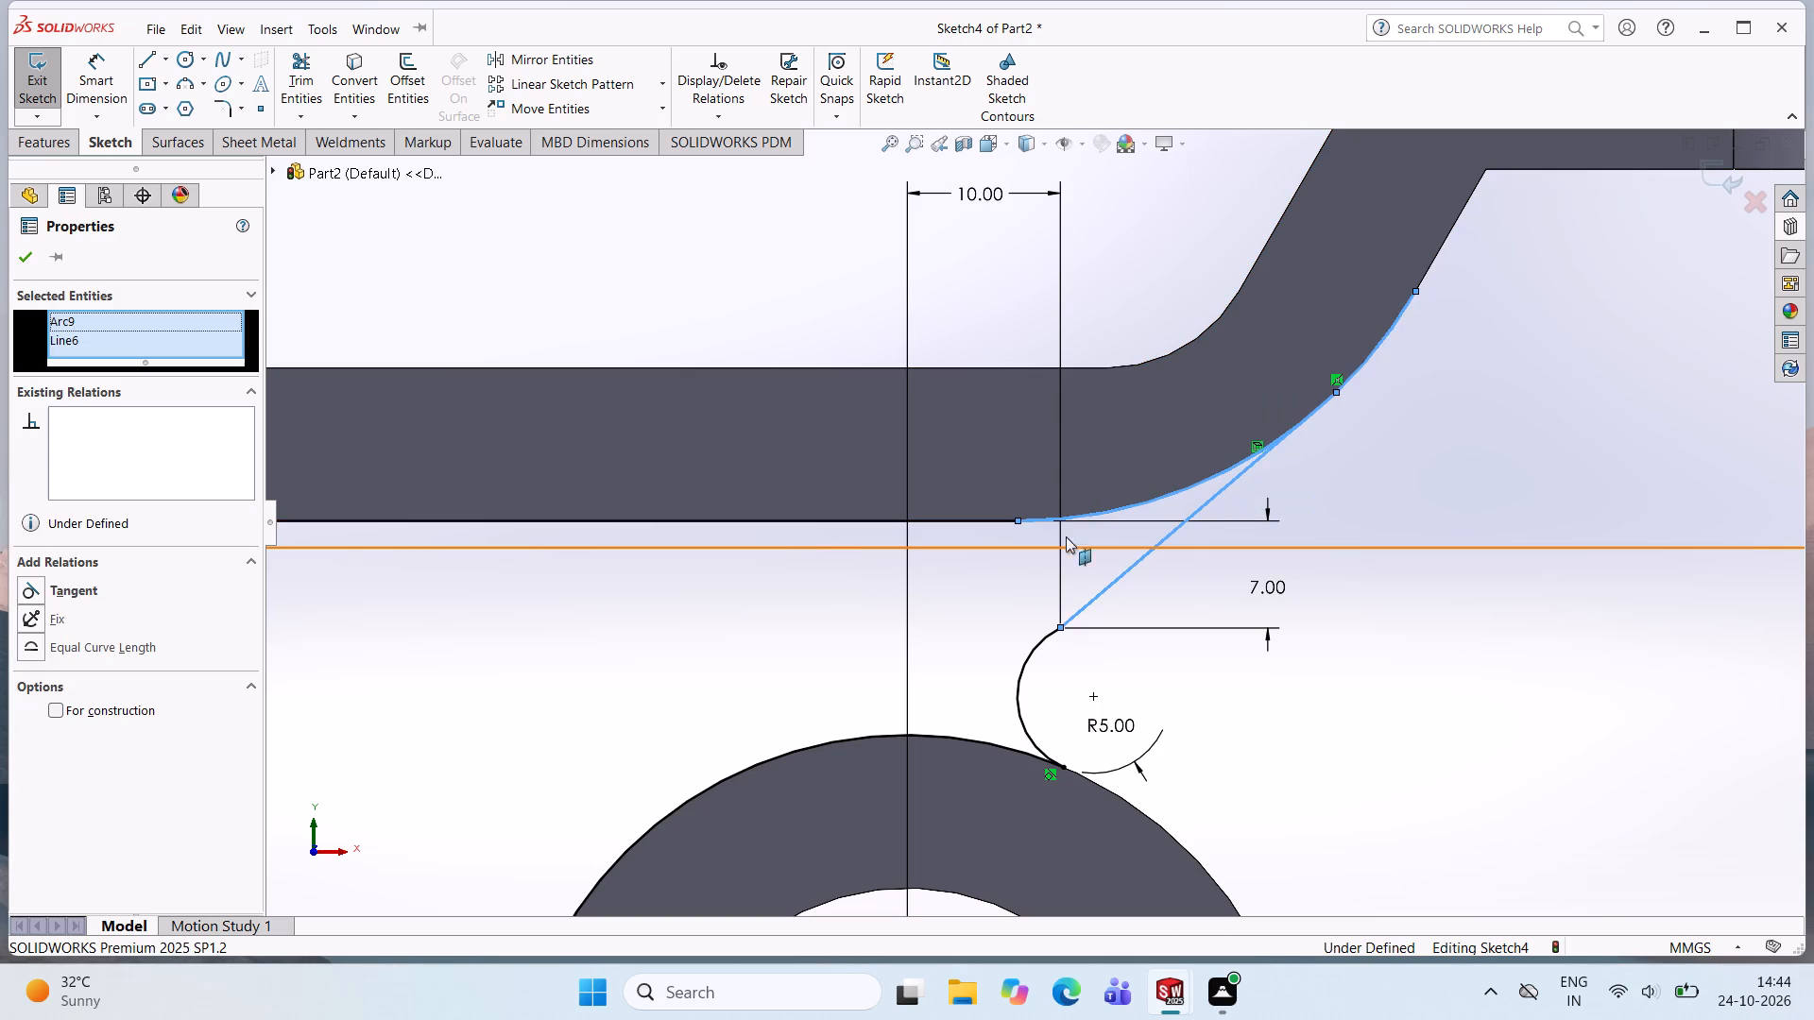
{"action": "left_click", "coordinate": [102, 589]}
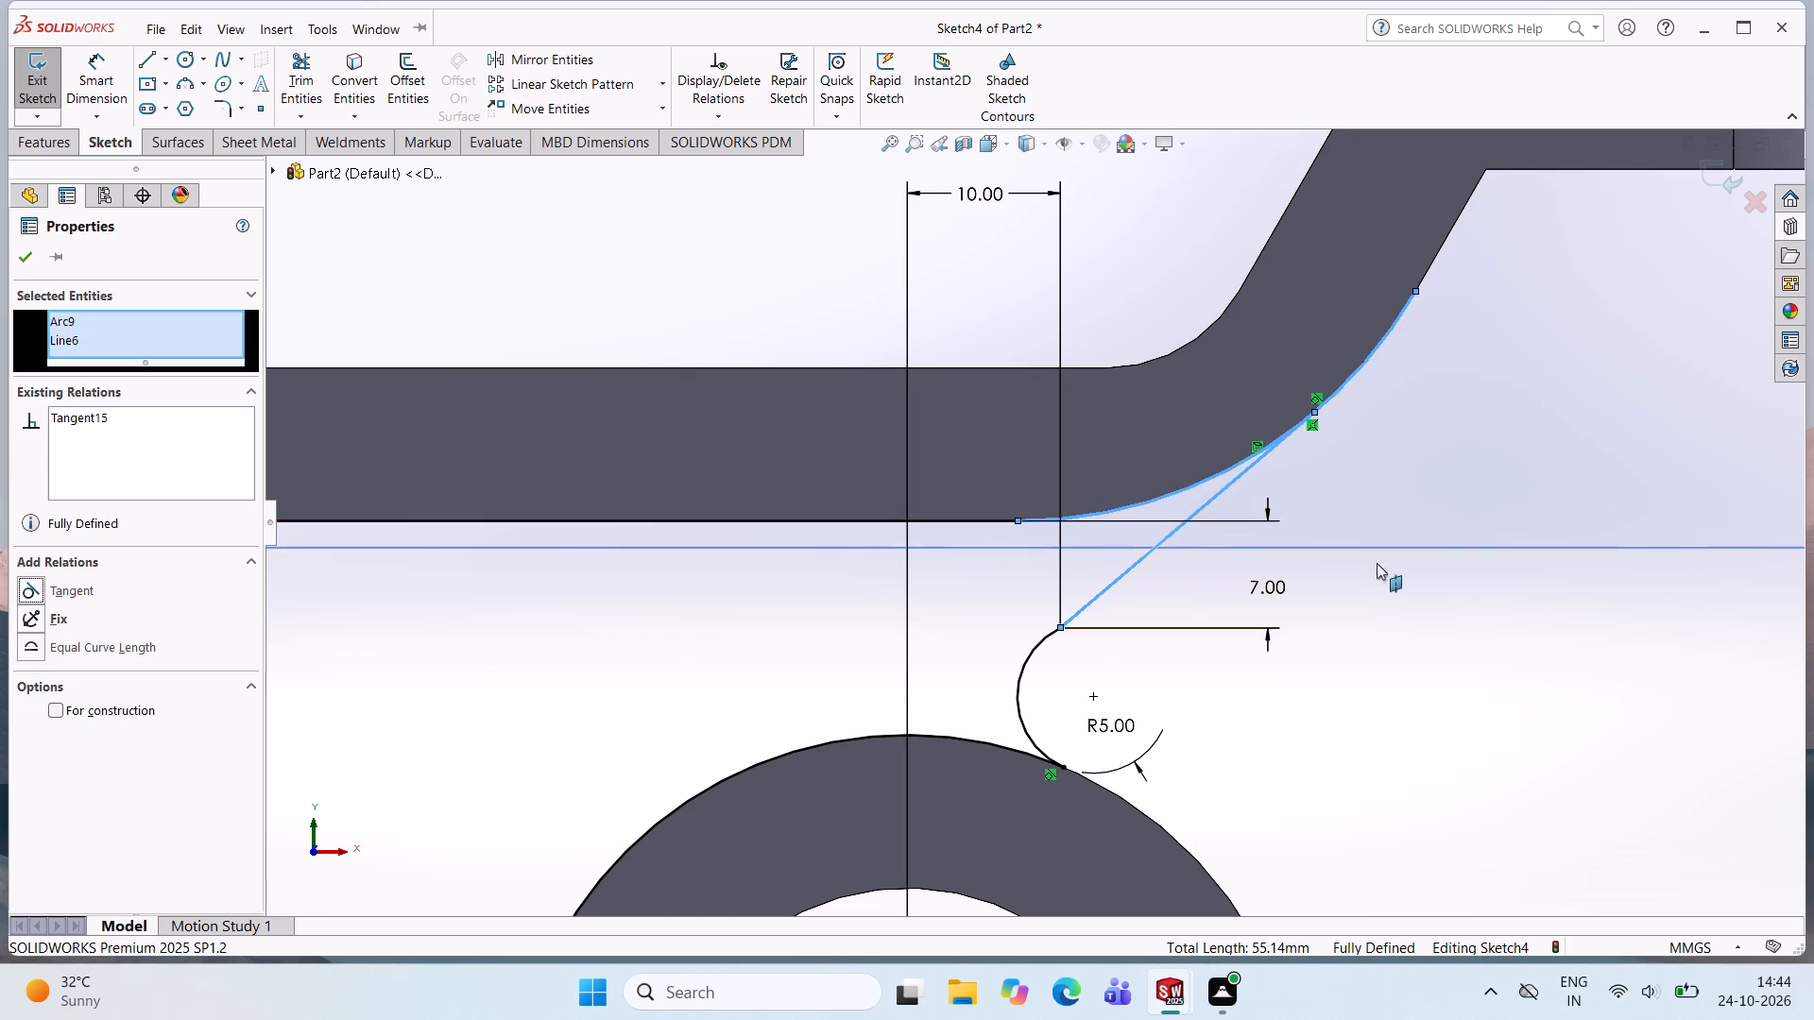
{"action": "left_click", "coordinate": [21, 258]}
Trim away the part of the converted bend arc that extends up beyond its tangent point with the short sloped line.
{"action": "left_click", "coordinate": [303, 70]}
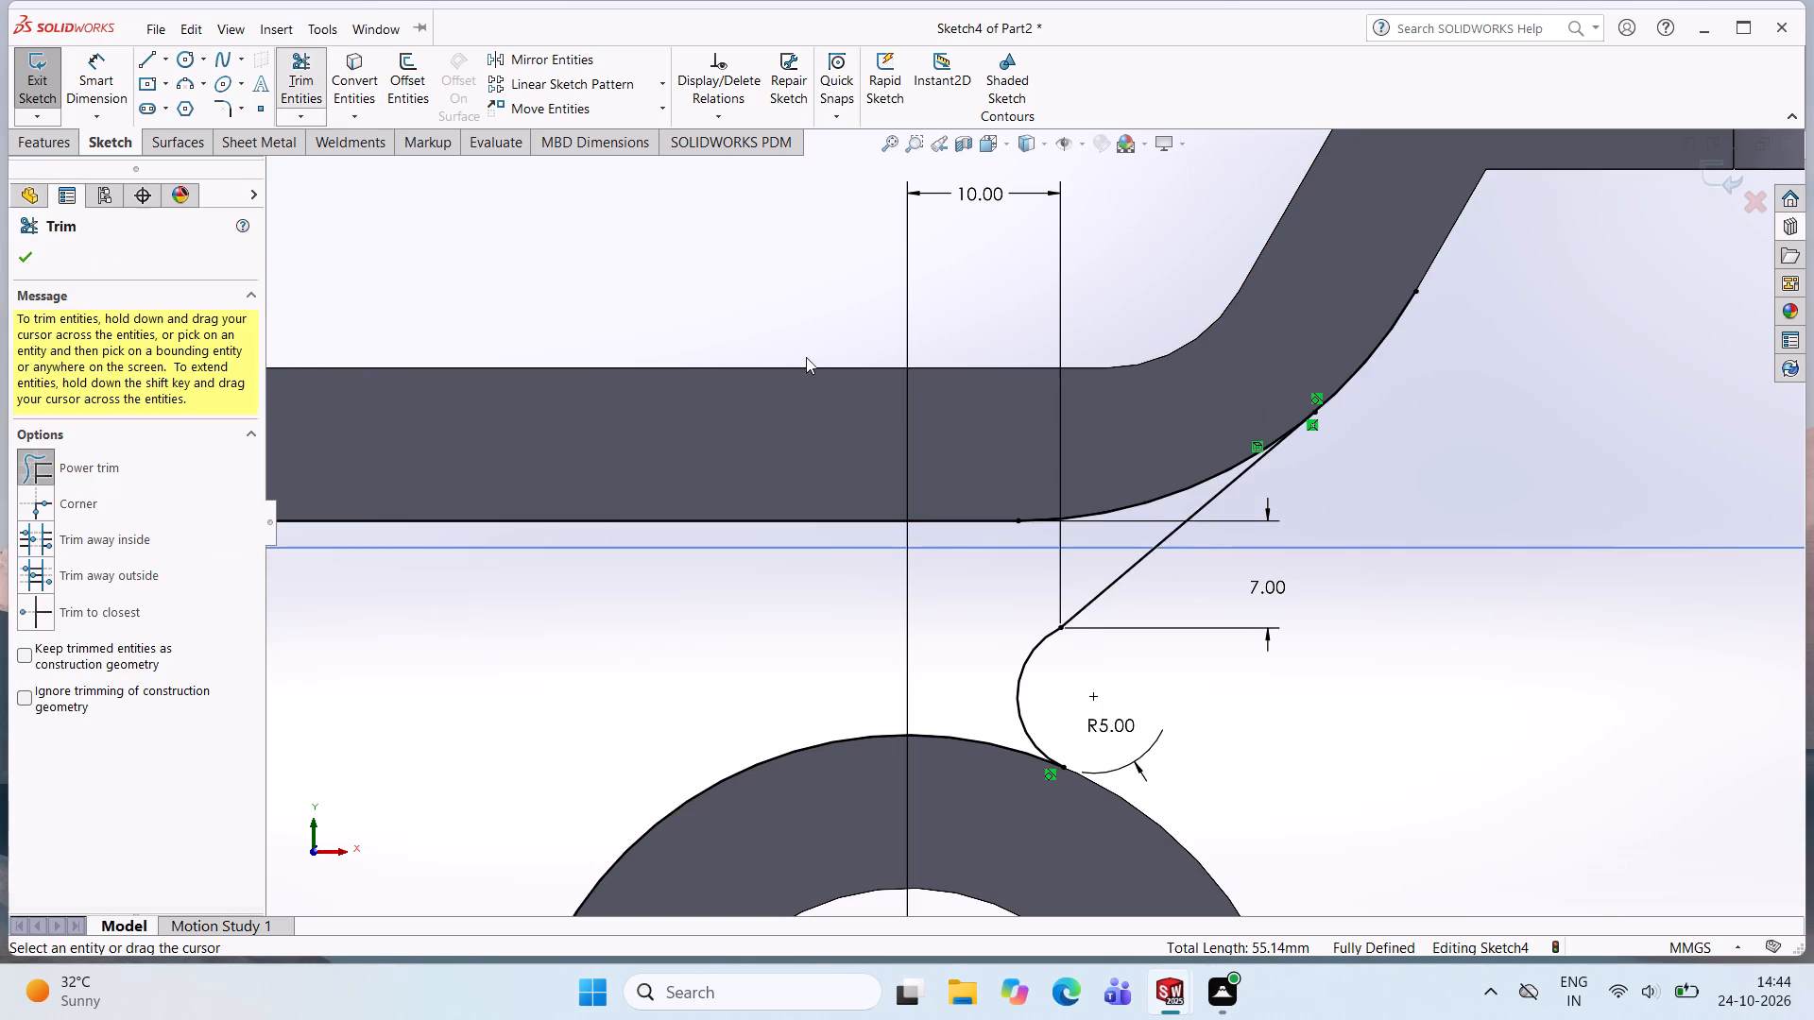
{"action": "scroll", "coordinate": [1363, 403], "scroll_direction": "down", "scroll_amount": 3}
{"action": "left_click_drag", "start_coordinate": [1355, 370], "coordinate": [1316, 270]}
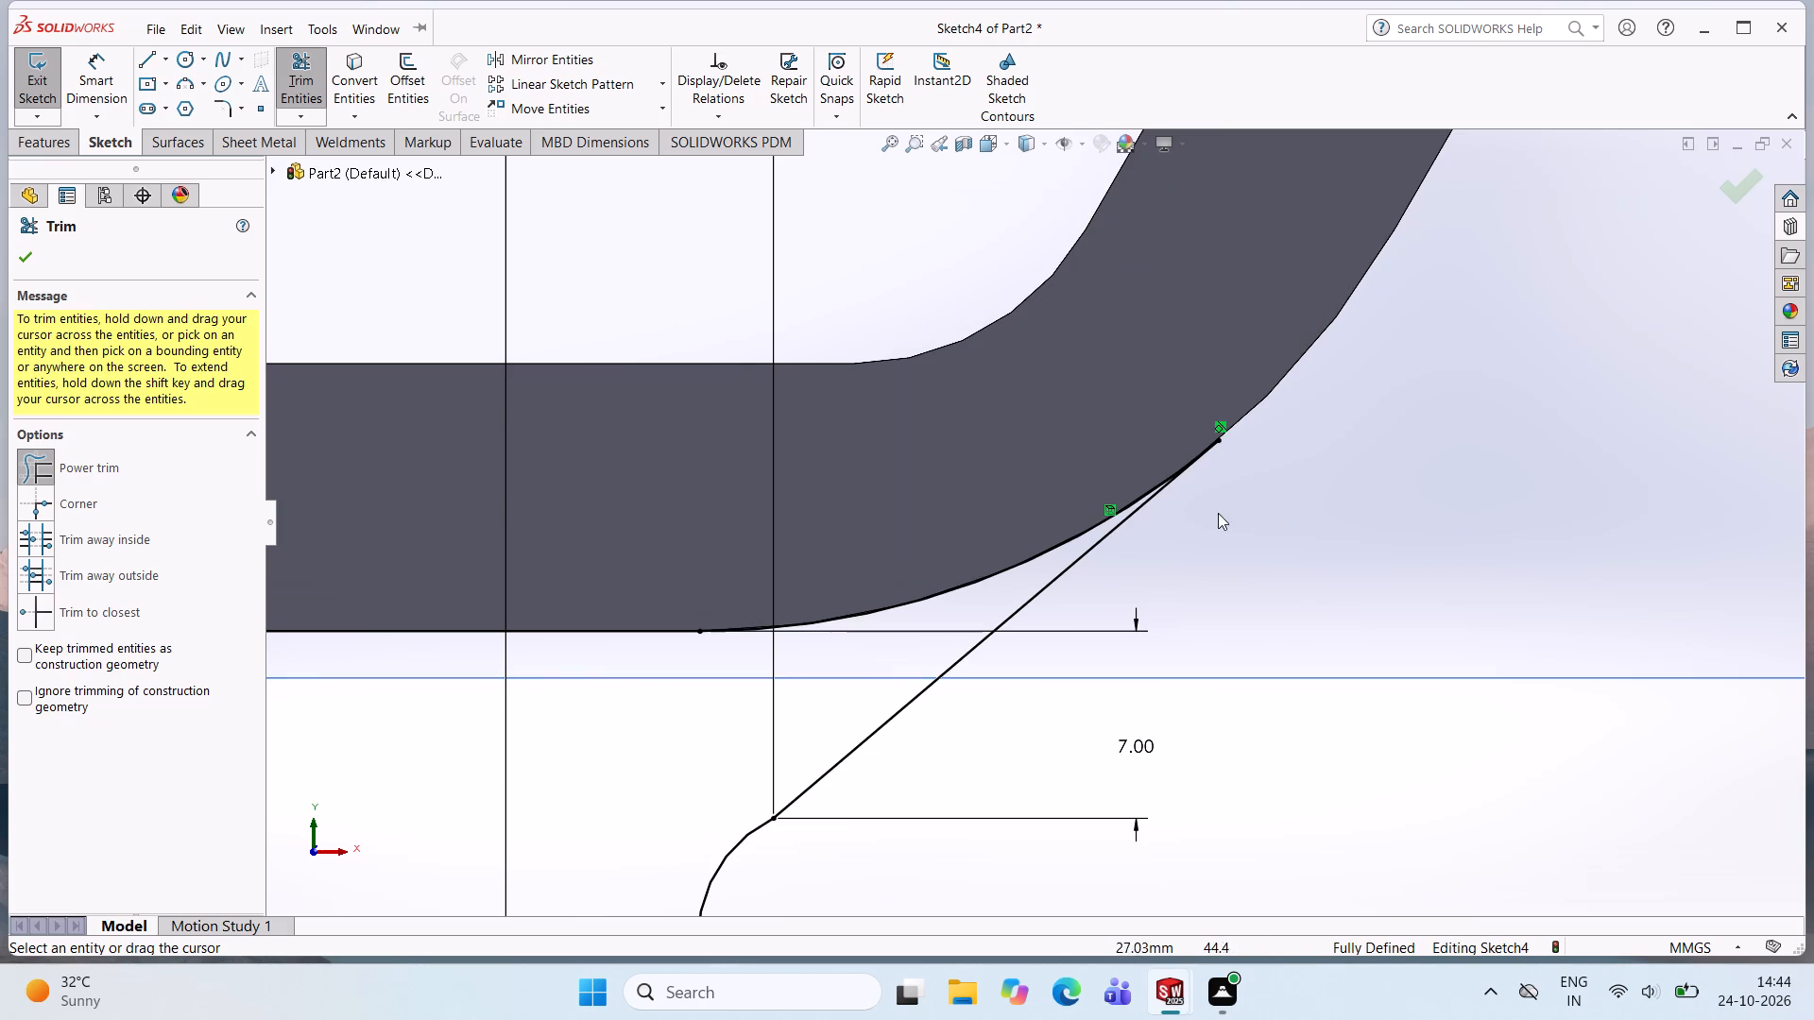
{"action": "scroll", "coordinate": [1352, 427], "scroll_direction": "up", "scroll_amount": 3}
{"action": "scroll", "coordinate": [1273, 464], "scroll_direction": "up", "scroll_amount": 5}
{"action": "scroll", "coordinate": [1230, 618], "scroll_direction": "up", "scroll_amount": 3}
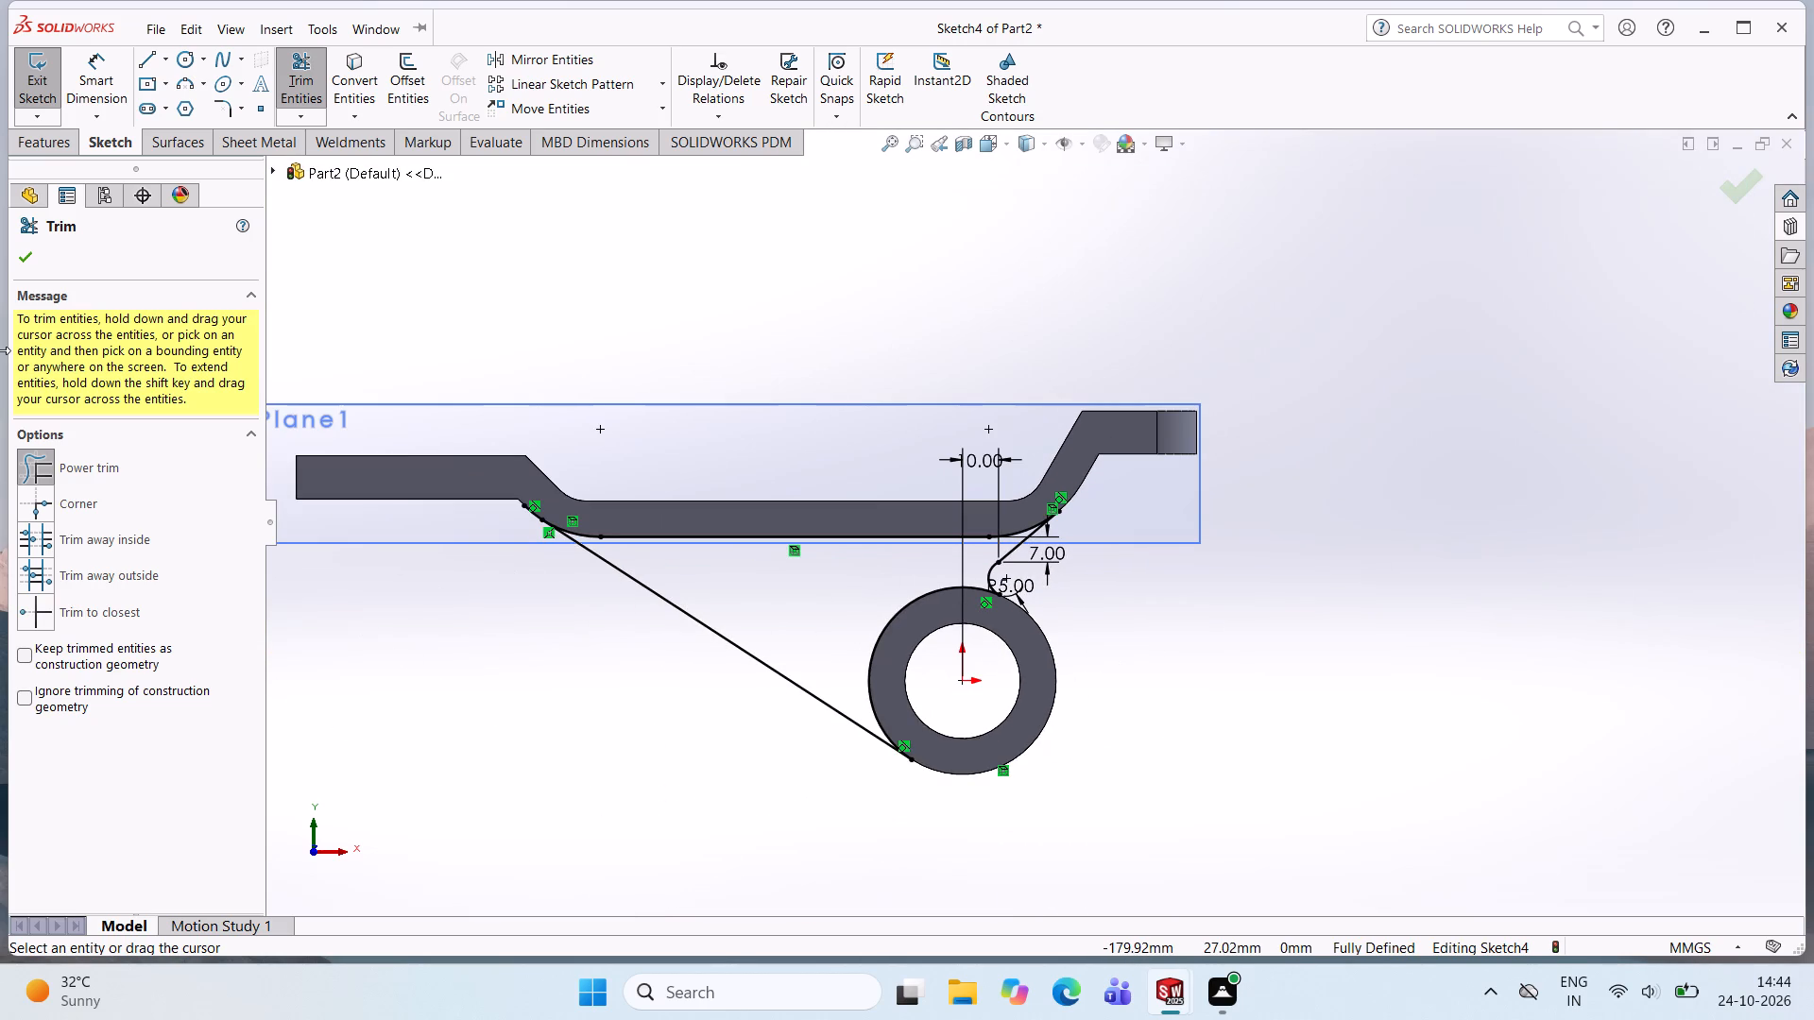
{"action": "left_click", "coordinate": [29, 253]}
{"action": "key", "text": "Escape"}
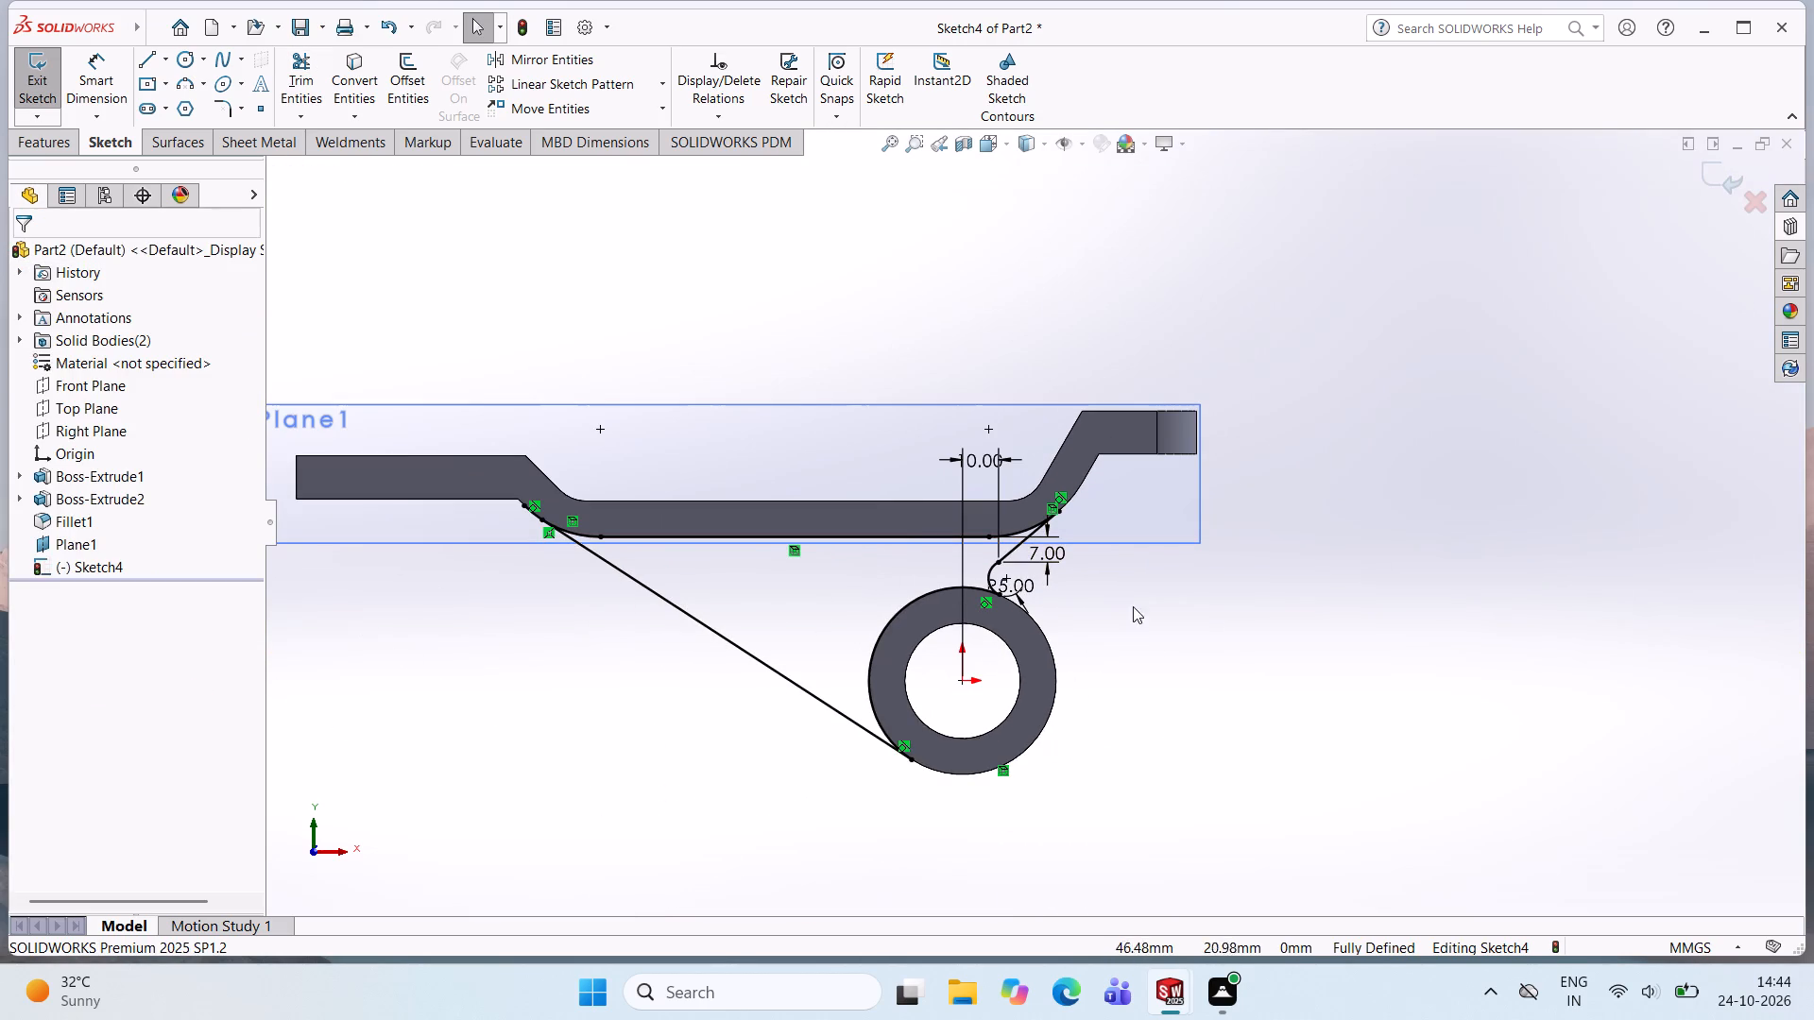
Trim away the excess arc beyond the long sloped line's tangent point at the plate's opposite lower bend.
{"action": "scroll", "coordinate": [1159, 580], "scroll_direction": "up", "scroll_amount": 4}
{"action": "scroll", "coordinate": [841, 584], "scroll_direction": "down", "scroll_amount": 6}
{"action": "key", "text": "Escape"}
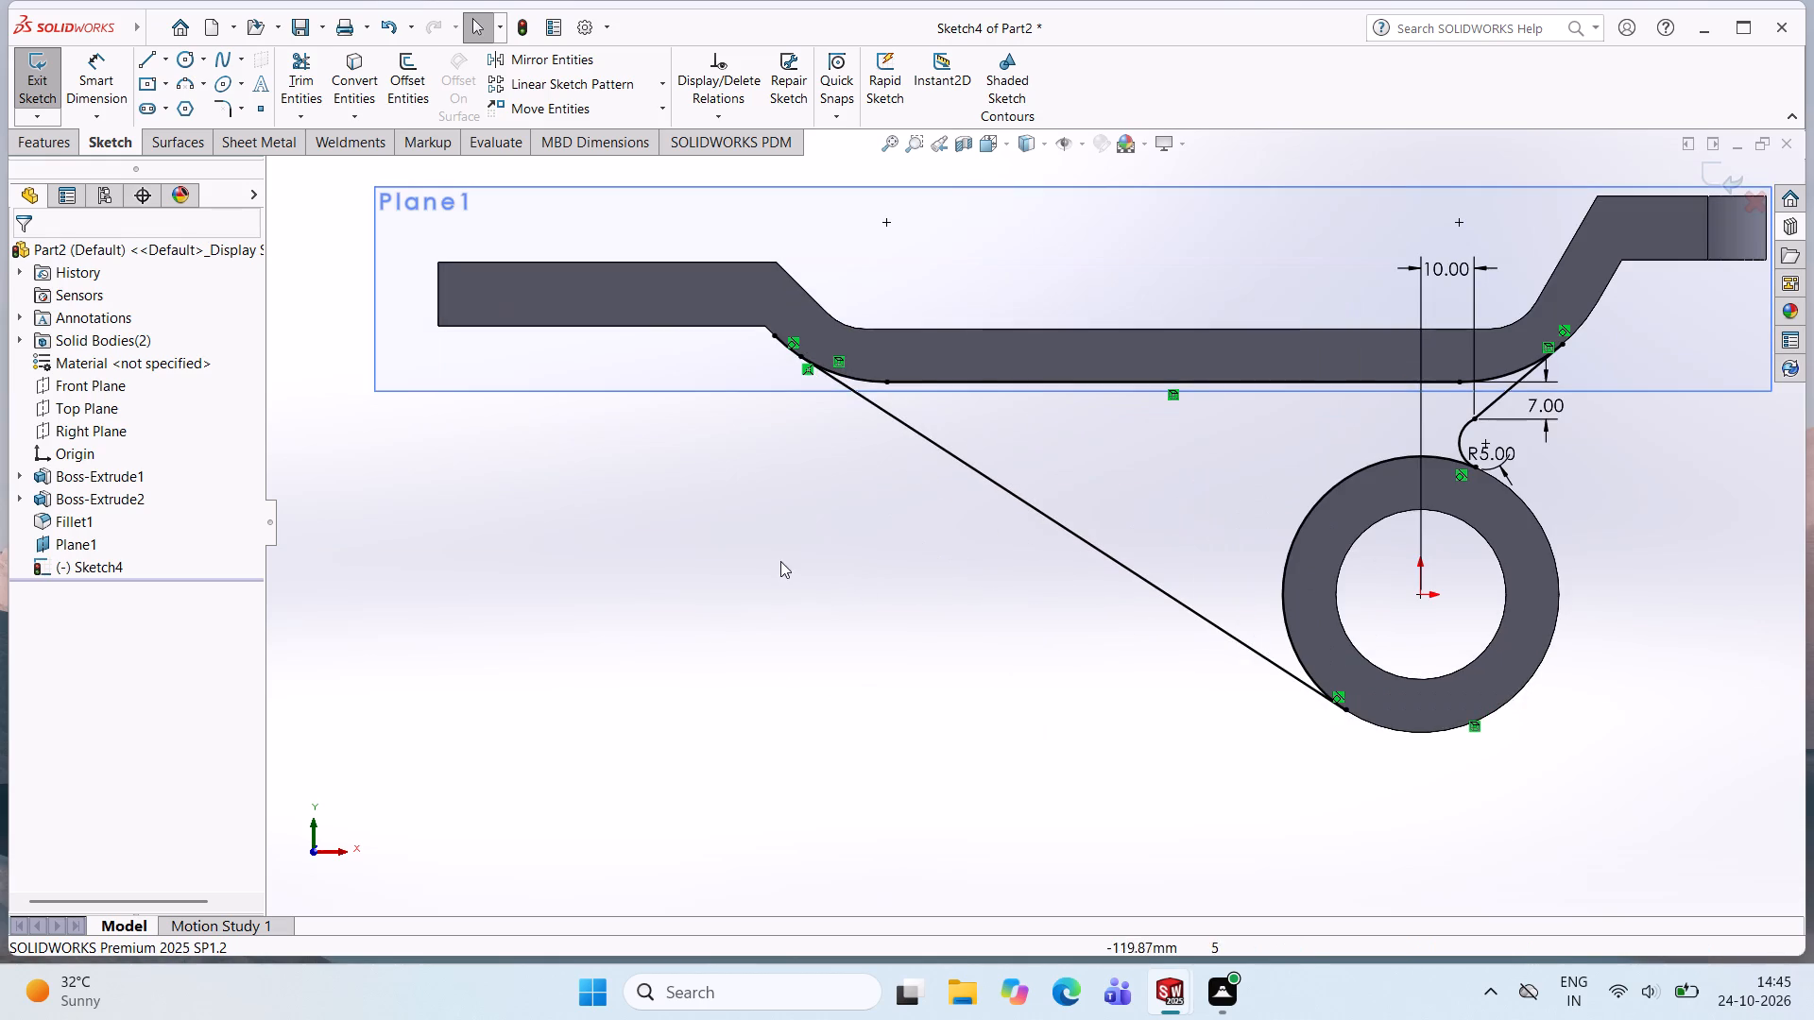
{"action": "scroll", "coordinate": [783, 412], "scroll_direction": "down", "scroll_amount": 15}
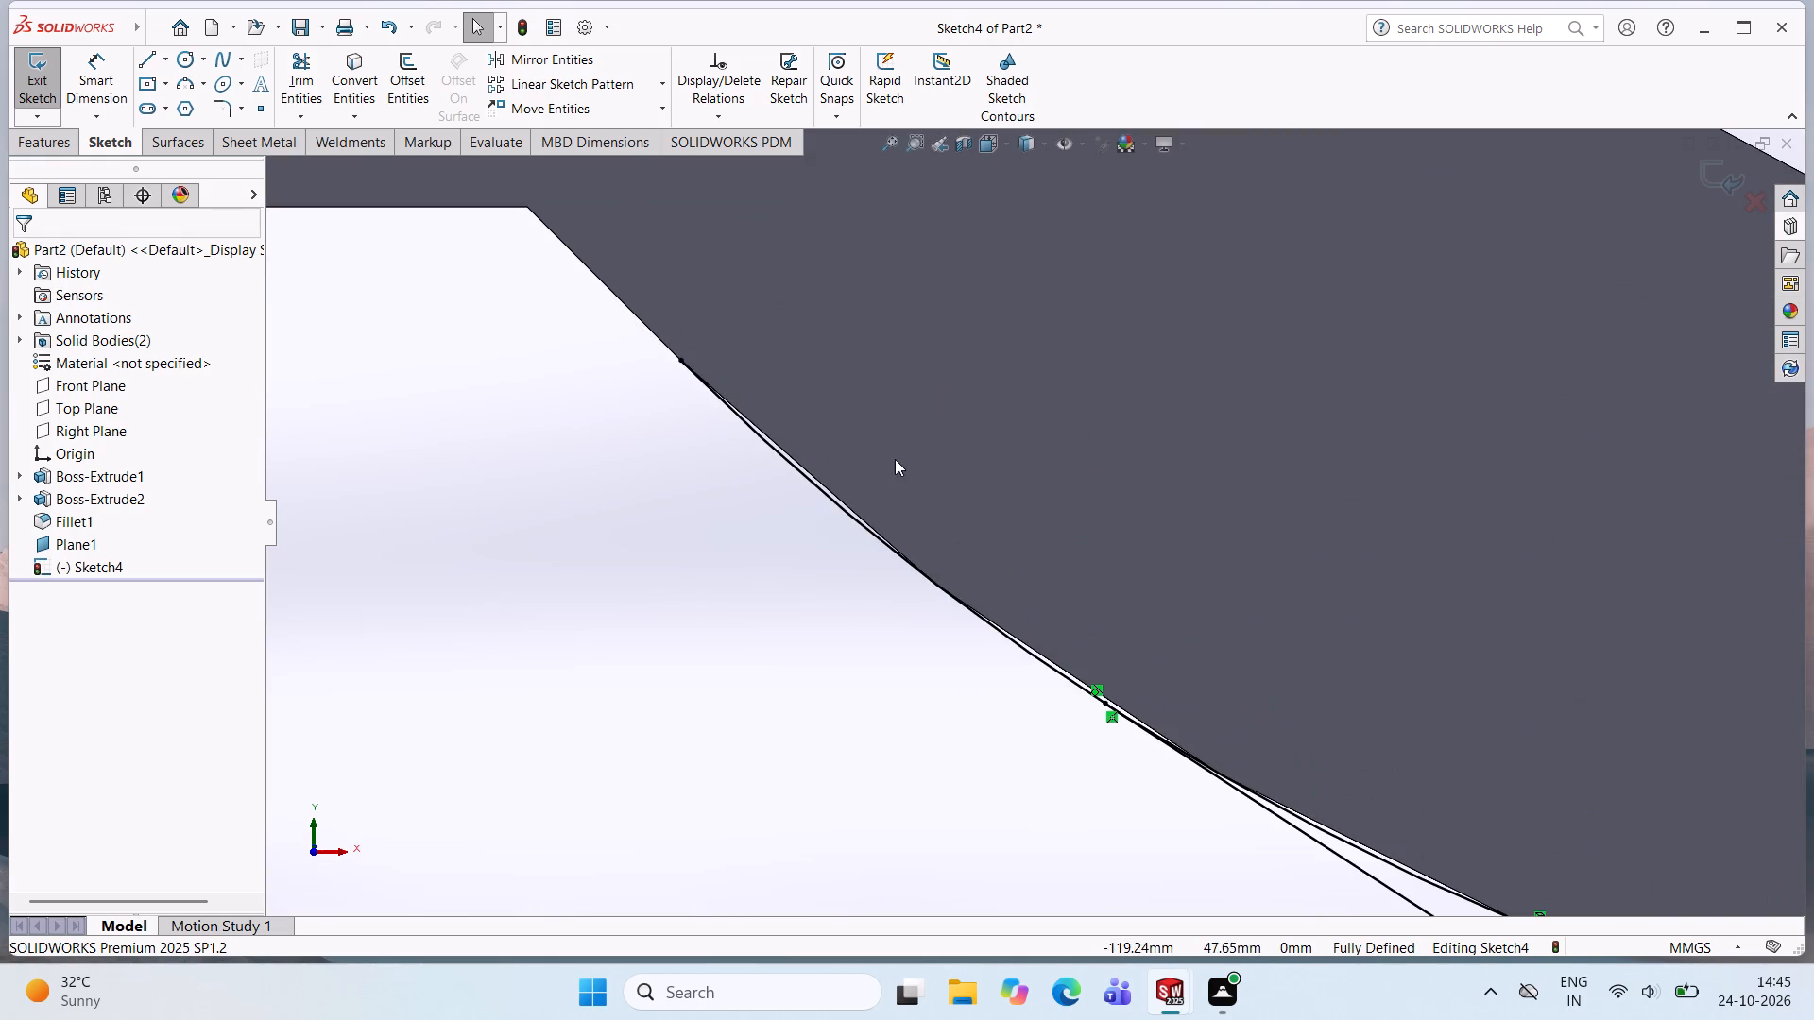
{"action": "left_click", "coordinate": [298, 75]}
{"action": "left_click_drag", "start_coordinate": [805, 465], "coordinate": [787, 501]}
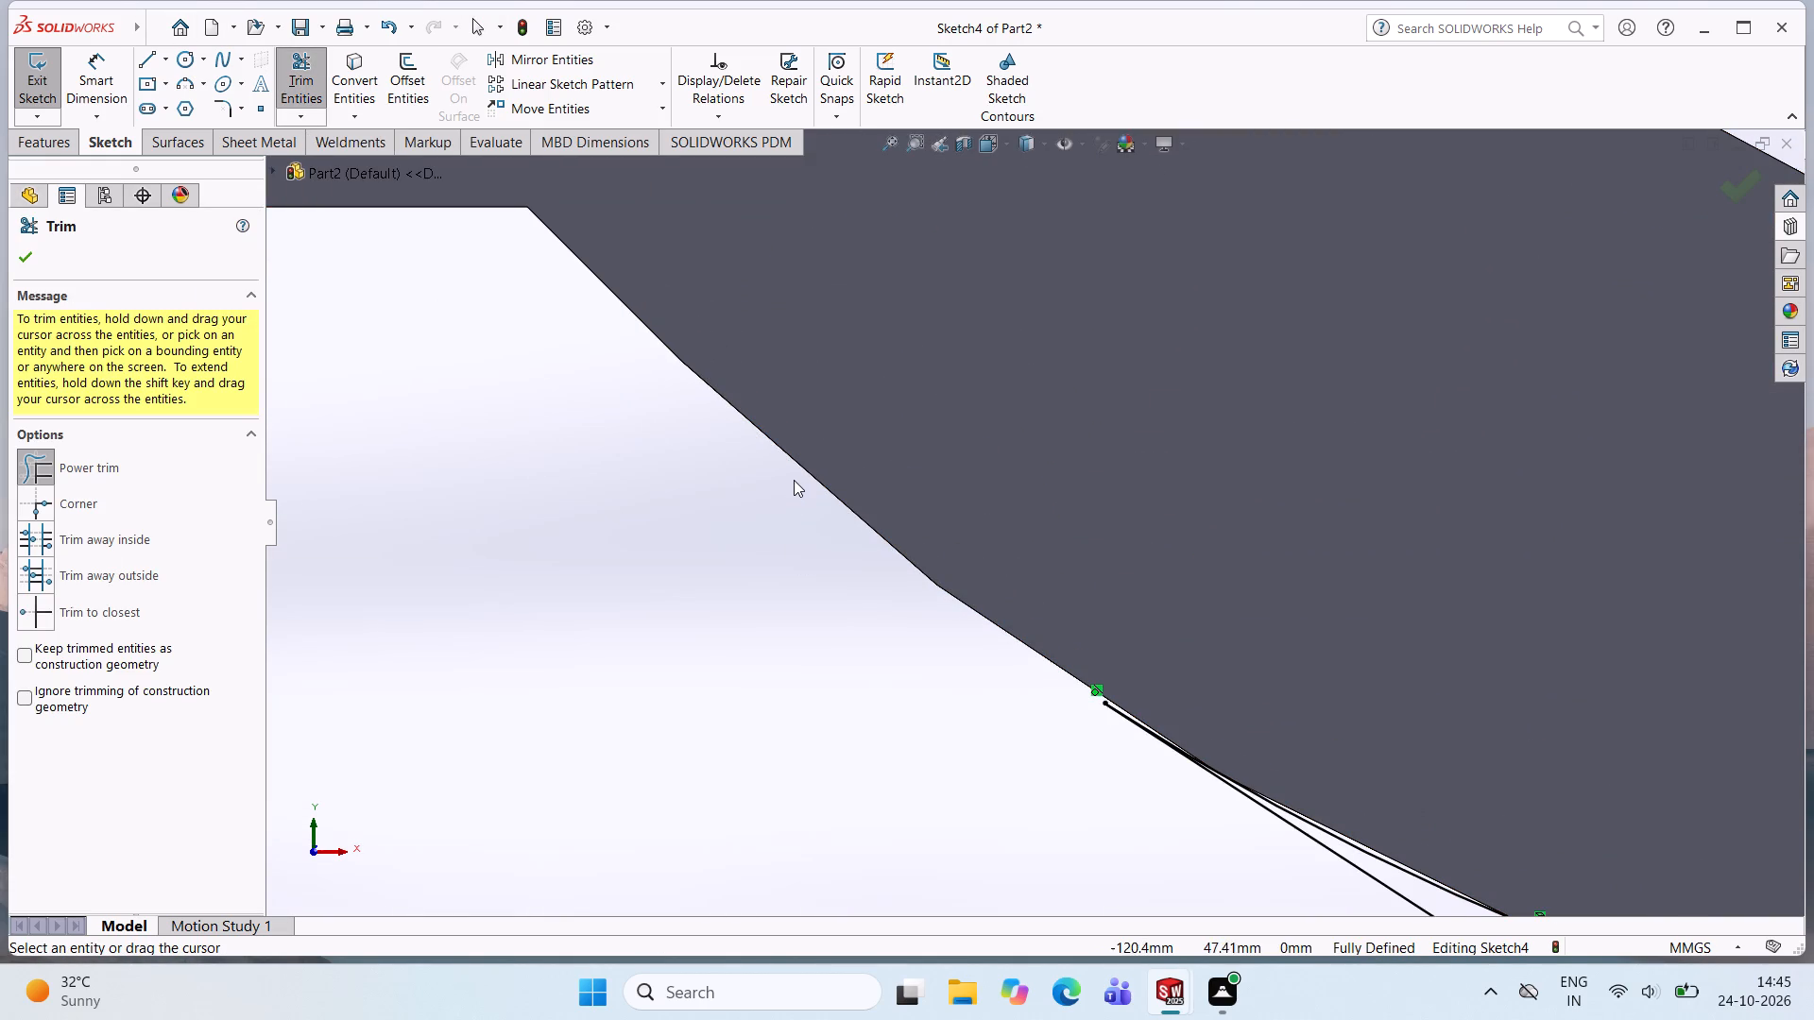
Examine the rib profile's junctions at both plate bends, the cylinder tangent point and the R5 arc for leftover segments.
{"action": "scroll", "coordinate": [794, 480], "scroll_direction": "up", "scroll_amount": 19}
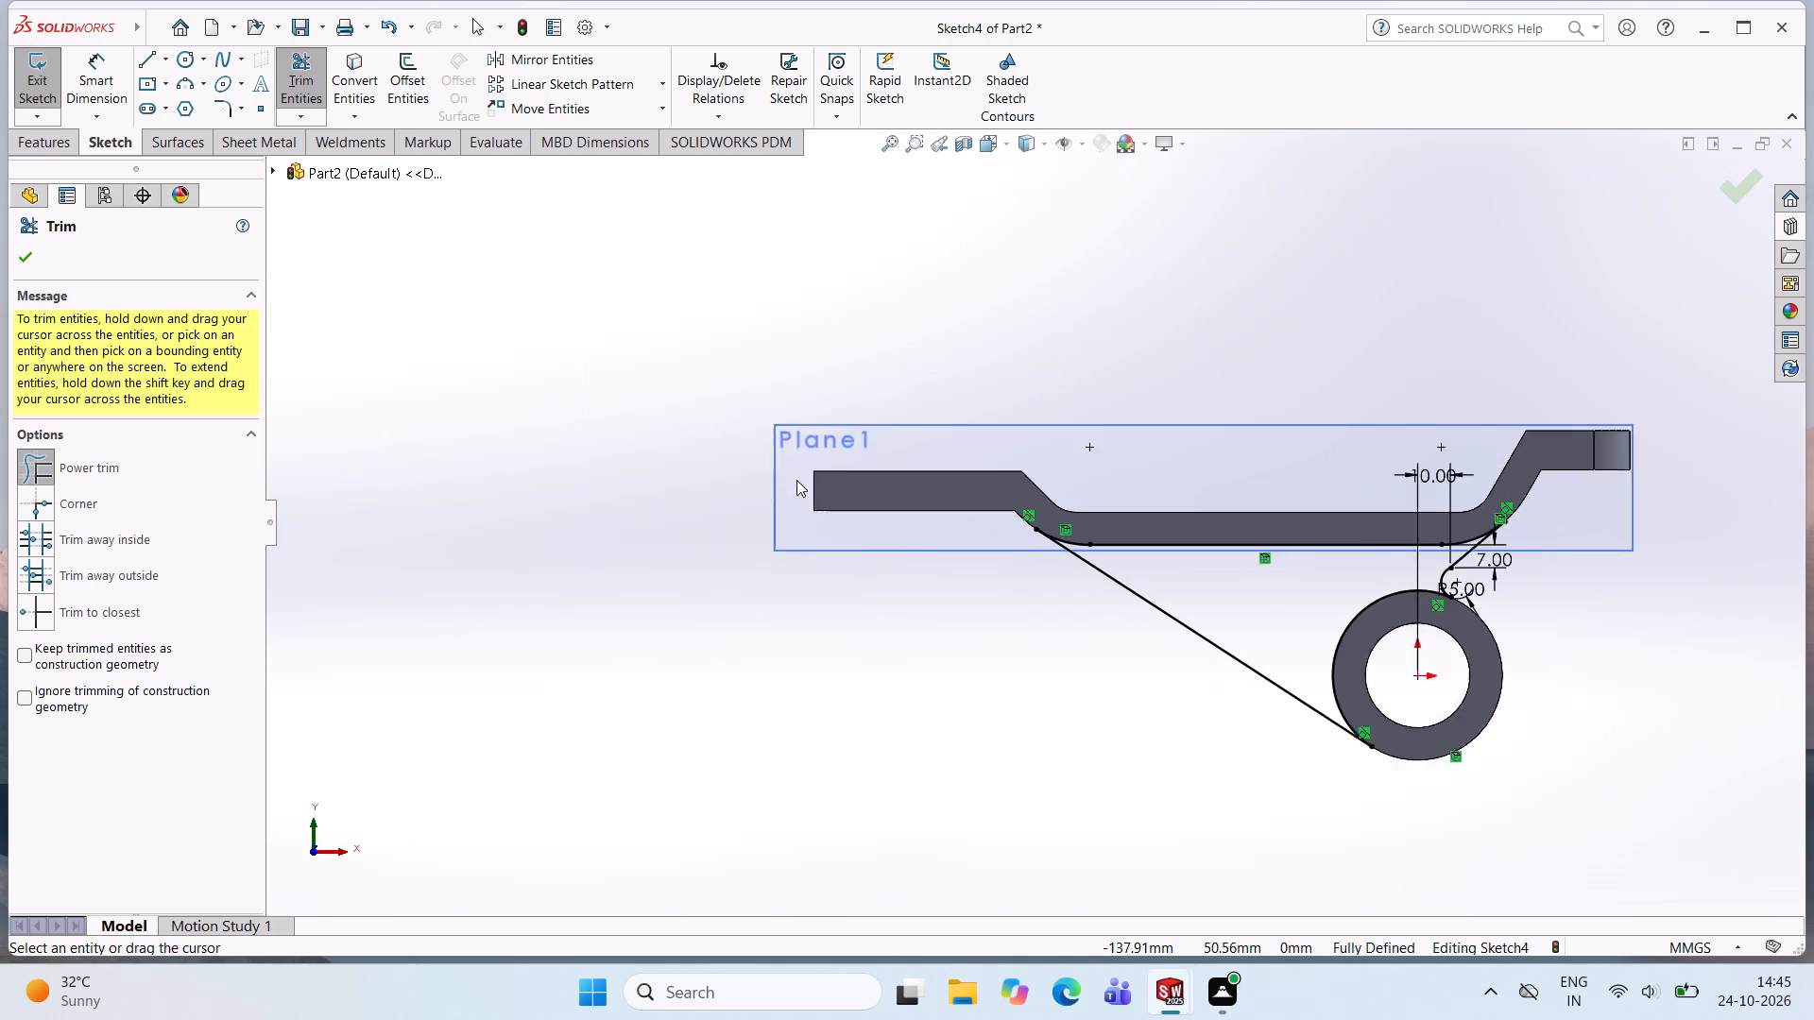
{"action": "scroll", "coordinate": [1103, 562], "scroll_direction": "down", "scroll_amount": 9}
{"action": "scroll", "coordinate": [782, 372], "scroll_direction": "down", "scroll_amount": 1}
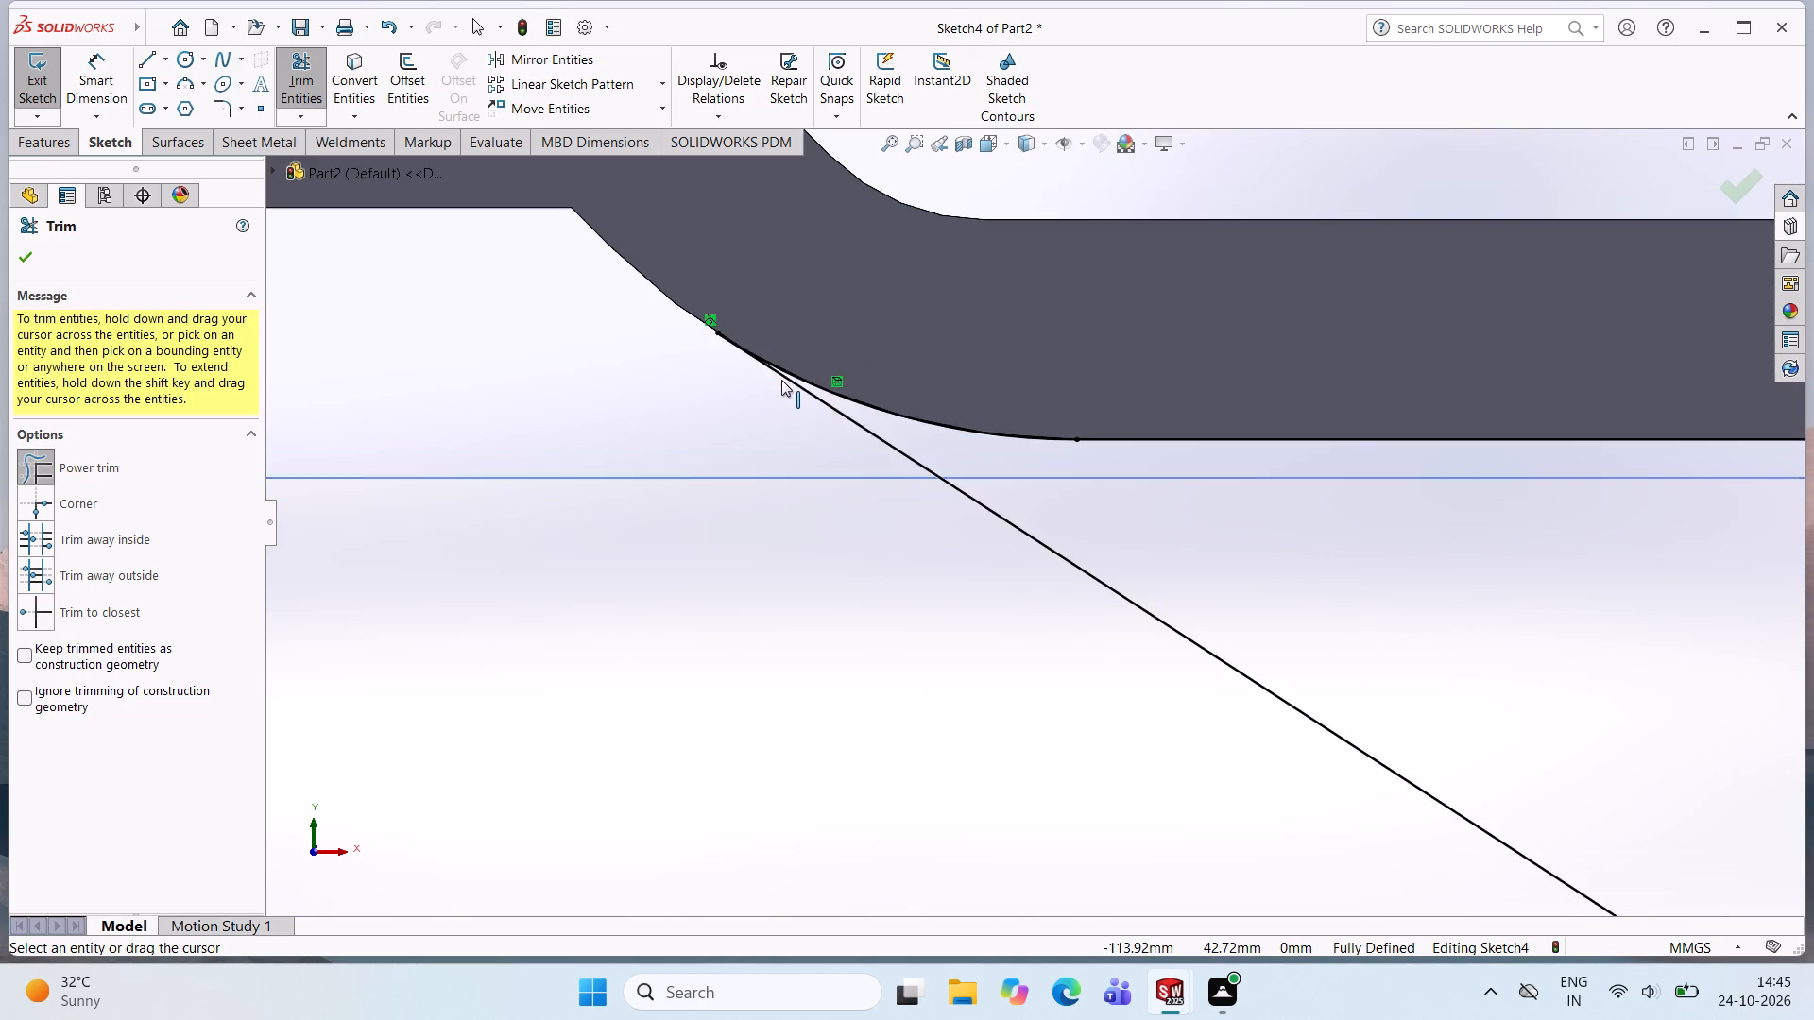
{"action": "scroll", "coordinate": [781, 380], "scroll_direction": "up", "scroll_amount": 8}
{"action": "scroll", "coordinate": [1401, 793], "scroll_direction": "down", "scroll_amount": 9}
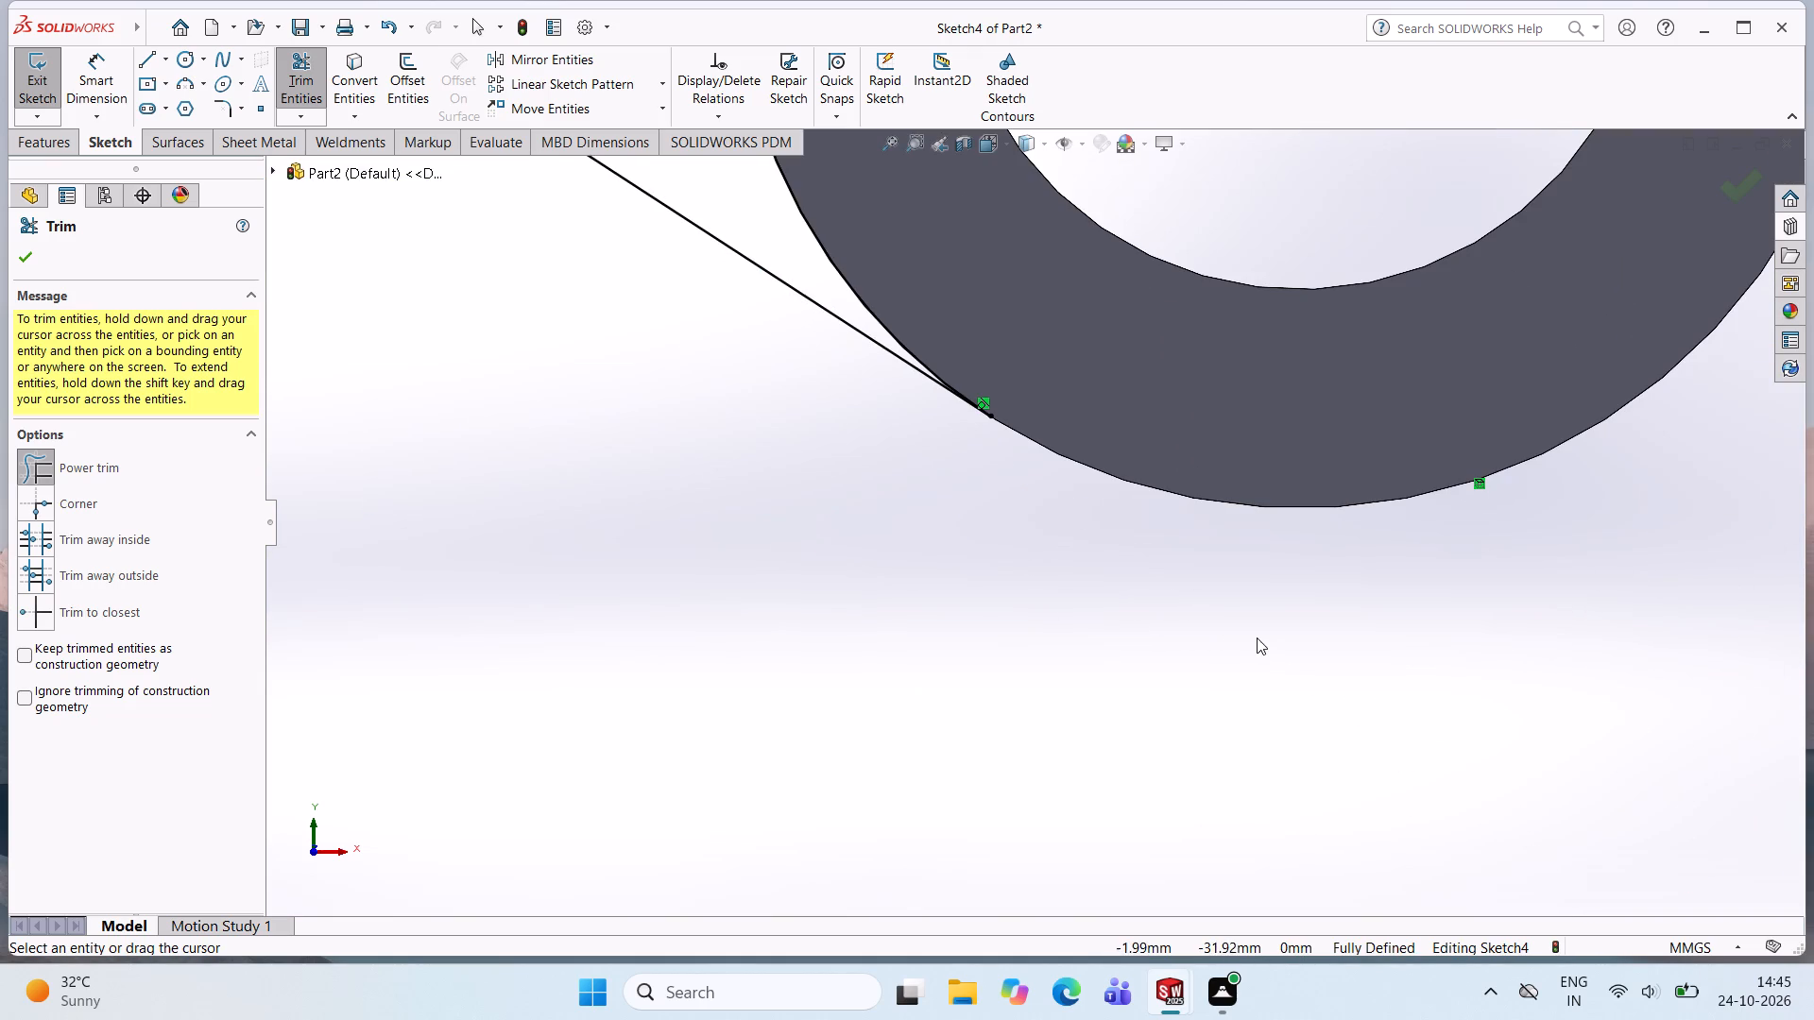
{"action": "scroll", "coordinate": [1021, 452], "scroll_direction": "down", "scroll_amount": 7}
{"action": "scroll", "coordinate": [959, 391], "scroll_direction": "down", "scroll_amount": 3}
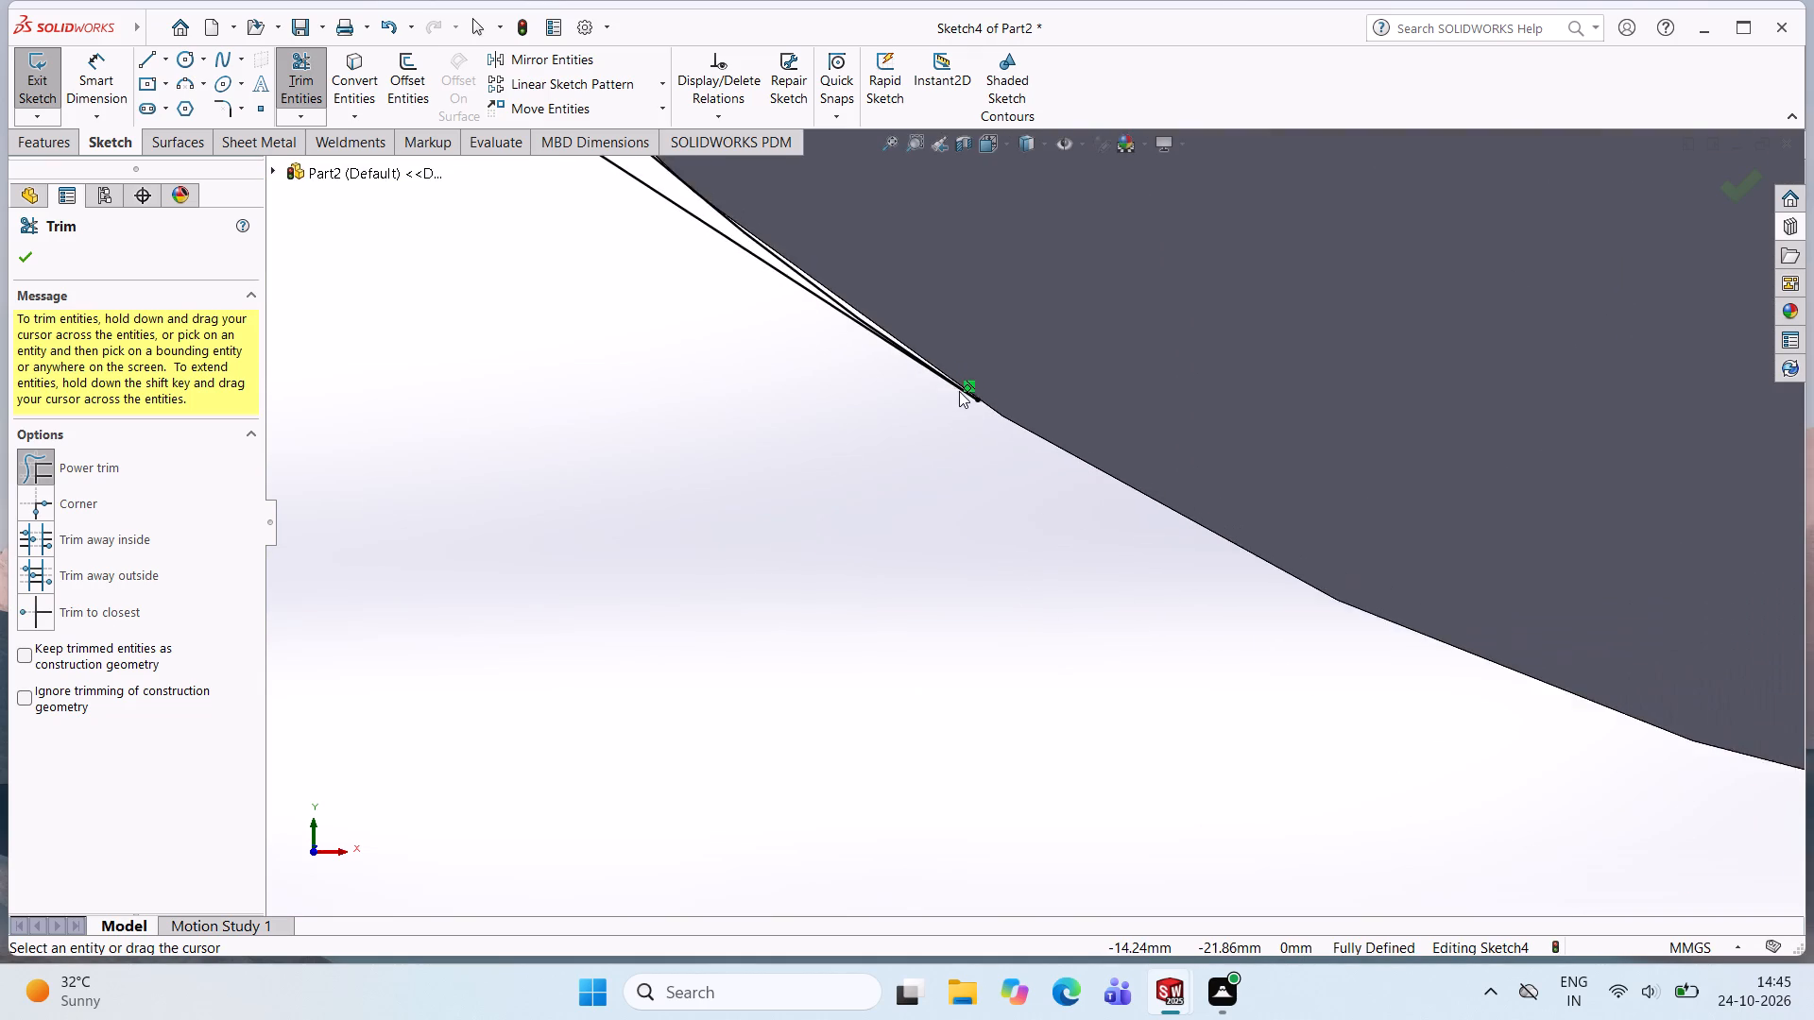
{"action": "scroll", "coordinate": [1042, 649], "scroll_direction": "up", "scroll_amount": 19}
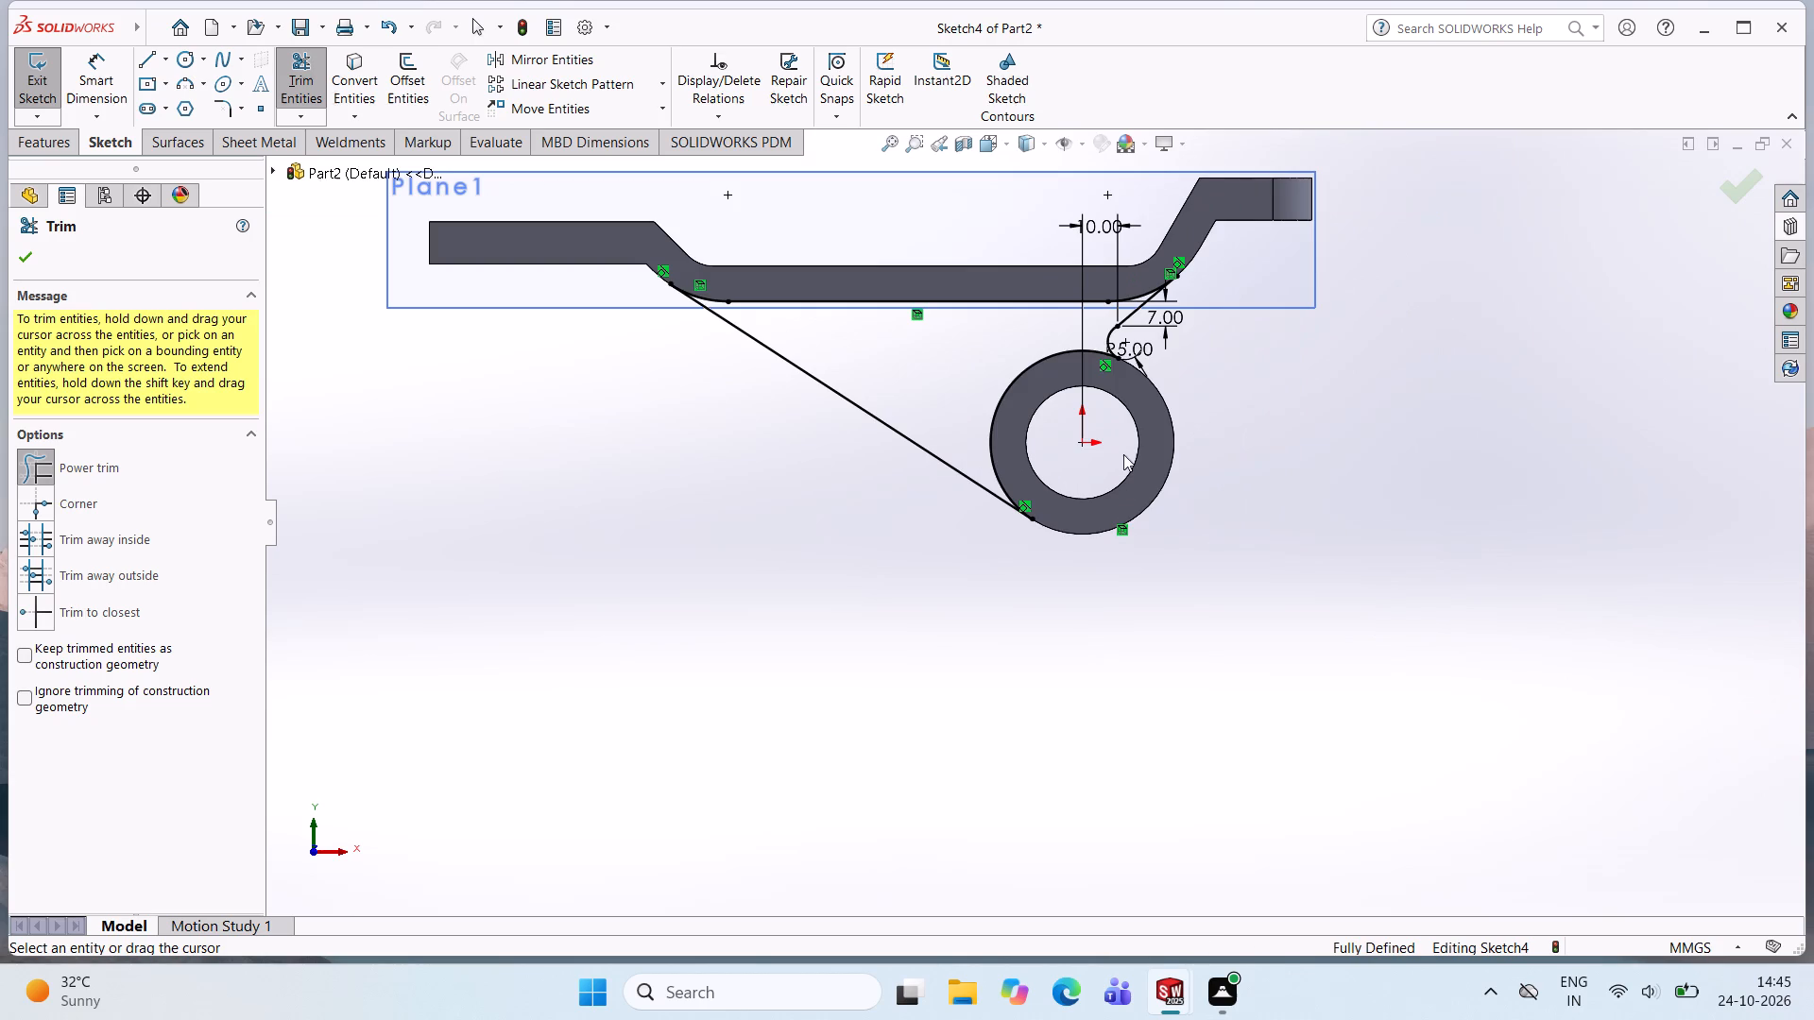
{"action": "scroll", "coordinate": [1123, 346], "scroll_direction": "down", "scroll_amount": 5}
{"action": "scroll", "coordinate": [1171, 284], "scroll_direction": "down", "scroll_amount": 4}
{"action": "scroll", "coordinate": [1271, 436], "scroll_direction": "up", "scroll_amount": 5}
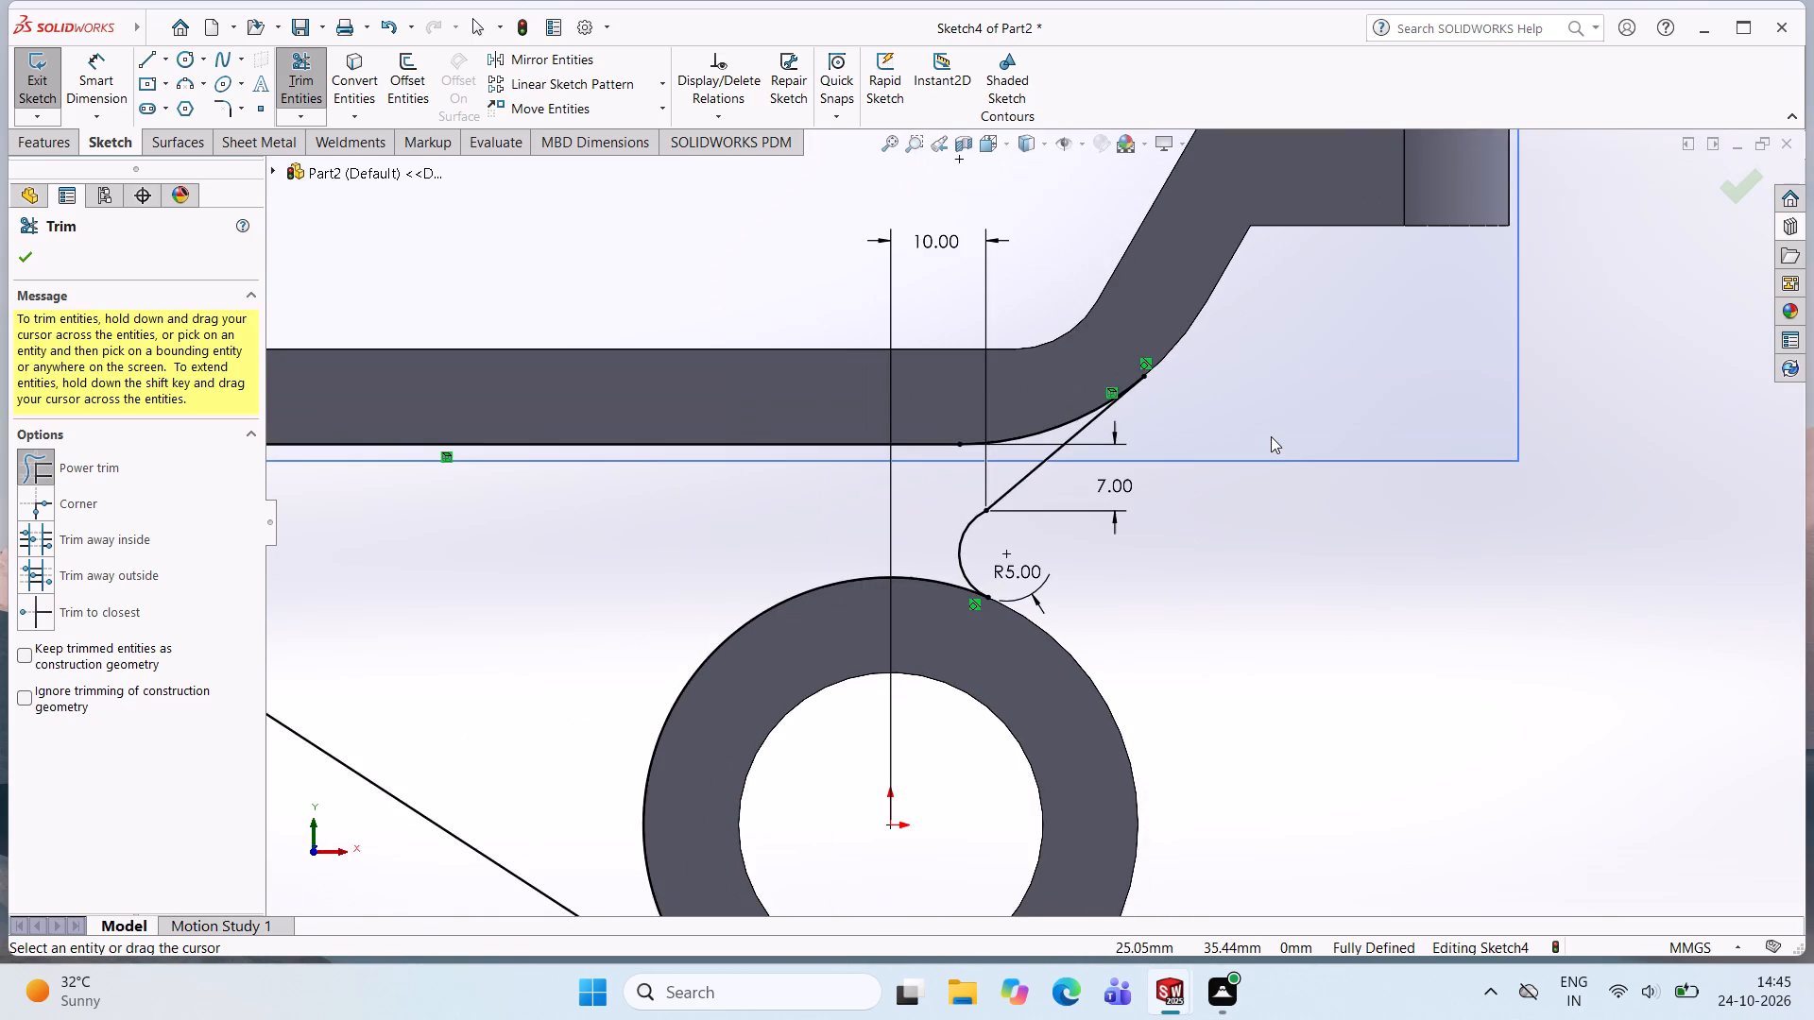
{"action": "left_click", "coordinate": [34, 263]}
{"action": "scroll", "coordinate": [1300, 601], "scroll_direction": "up", "scroll_amount": 5}
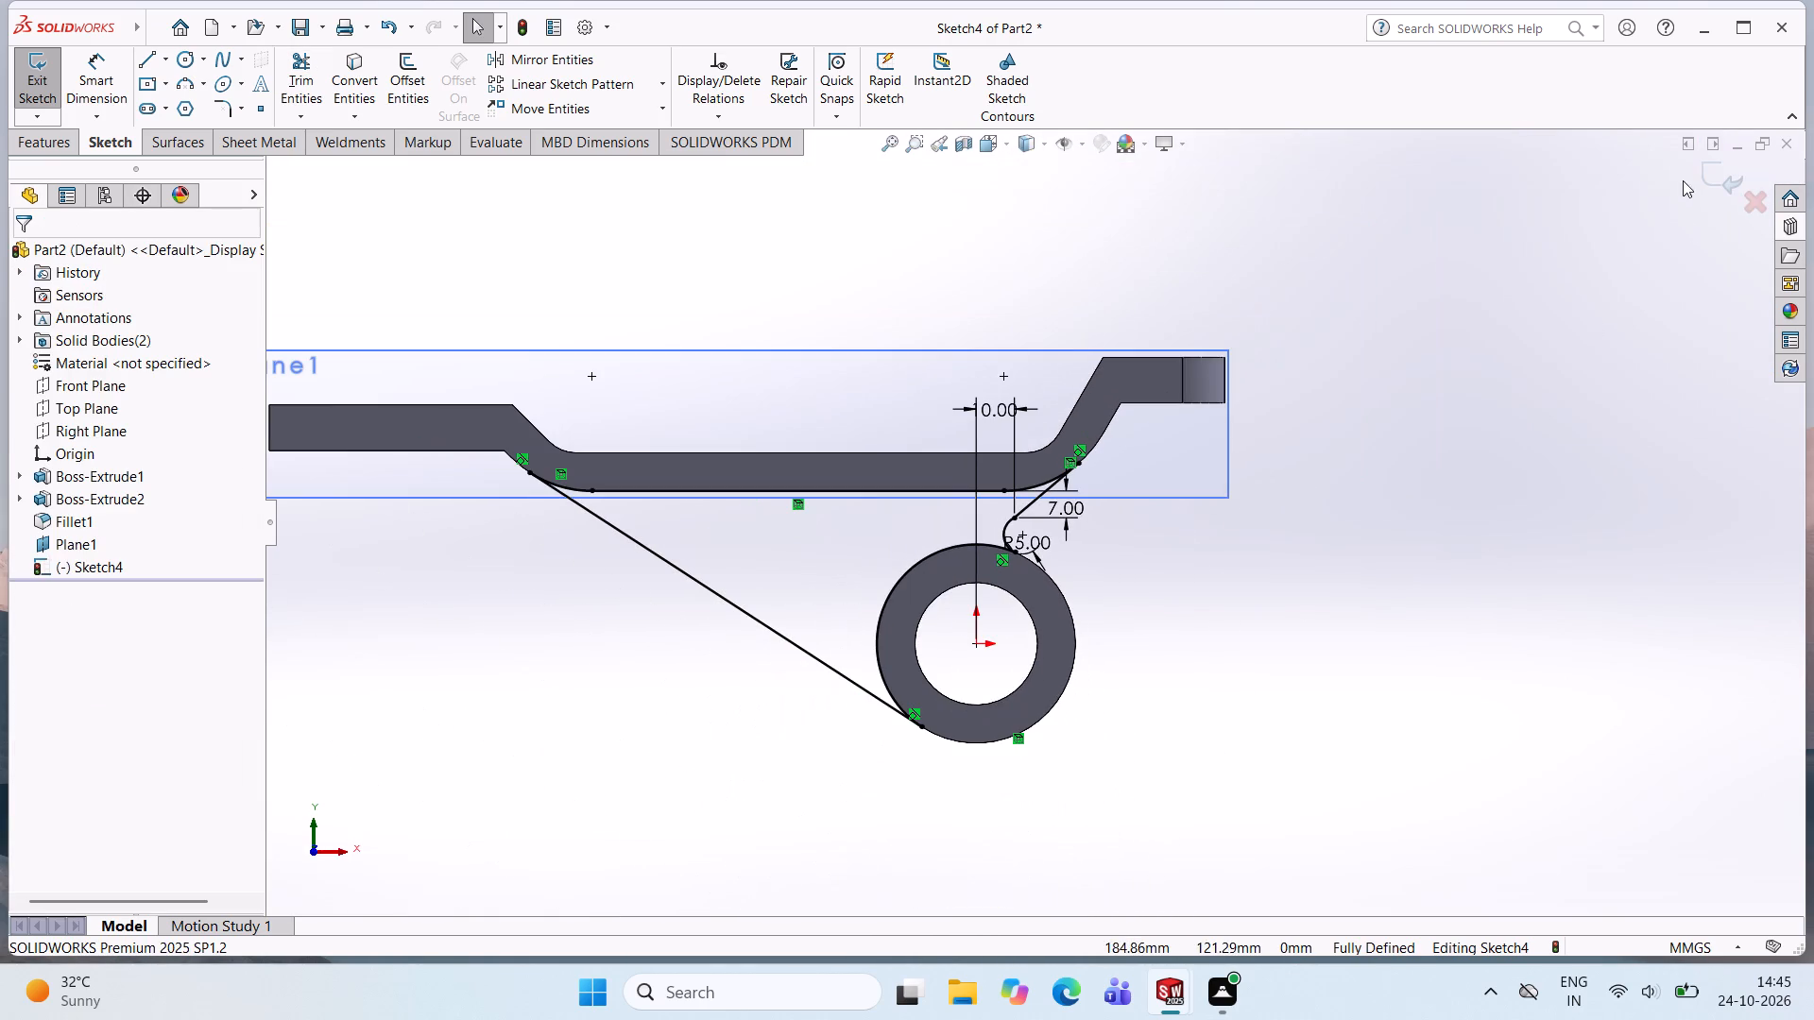
Close the rib profile sketch and extrude it as a boss, Mid Plane, 10 mm deep, merged with the plate and cylinder.
{"action": "left_click", "coordinate": [1714, 177]}
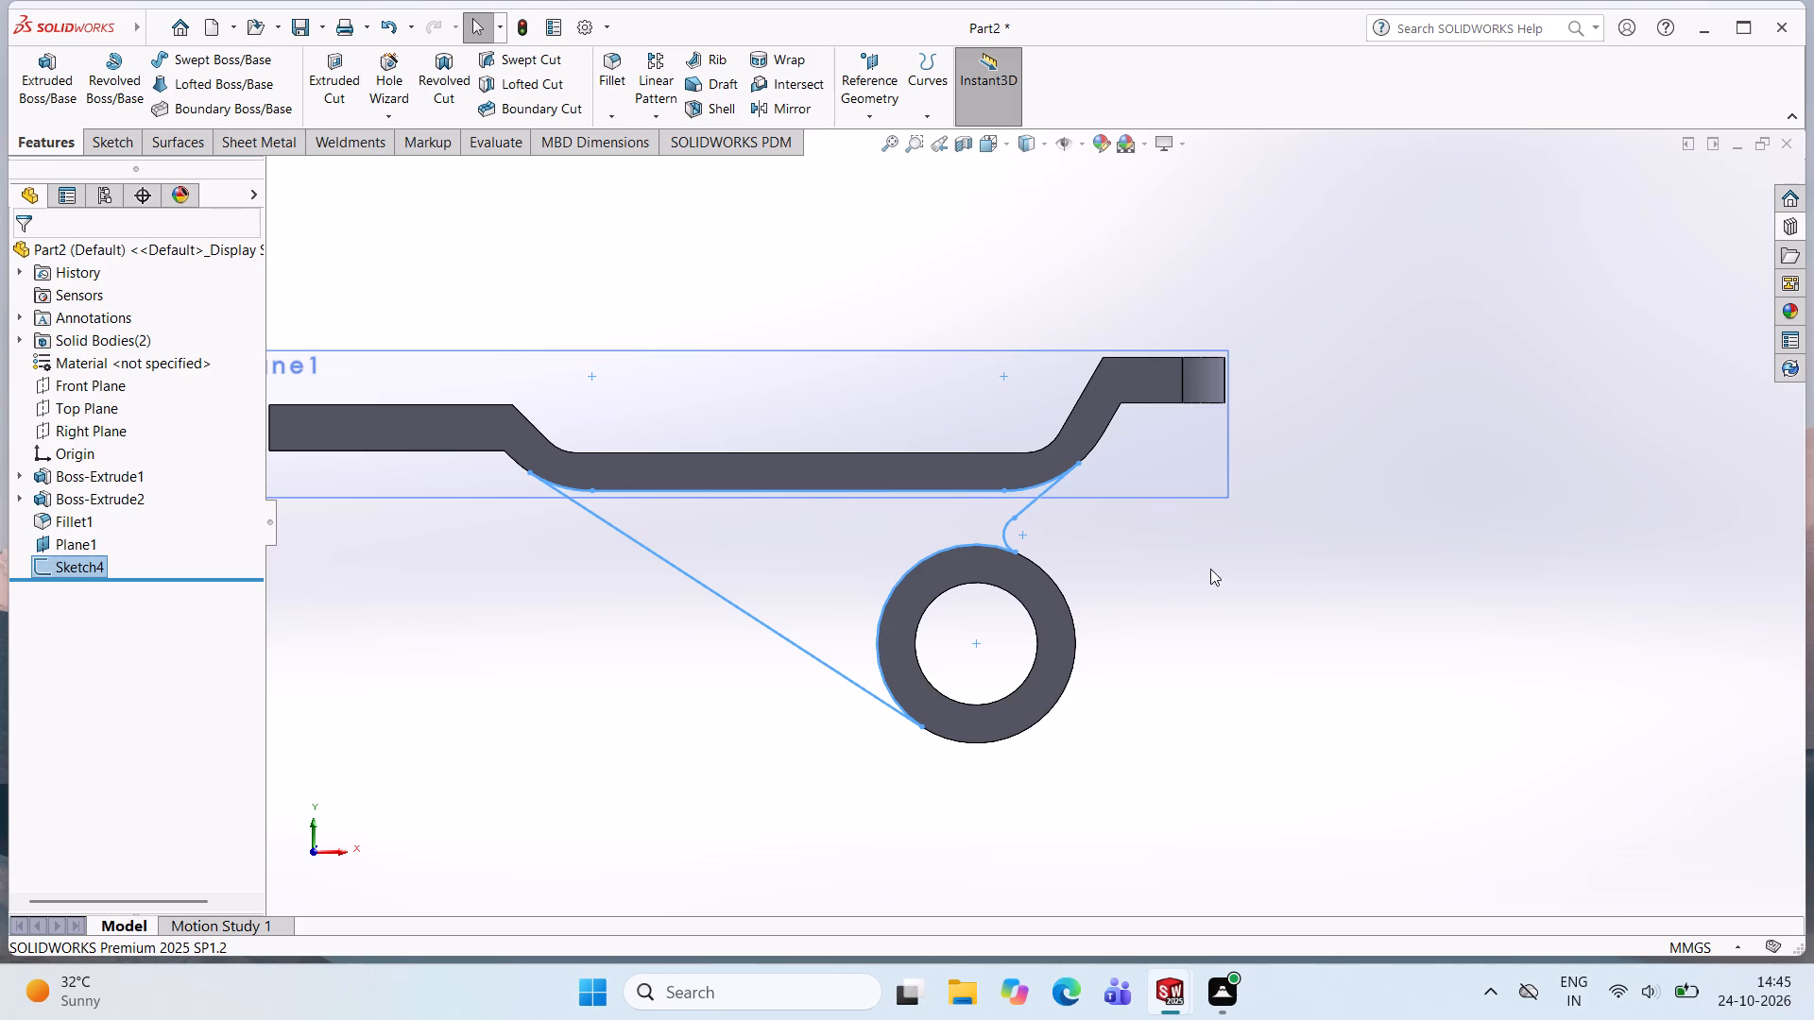
{"action": "middle_click_drag", "start_coordinate": [1157, 589], "coordinate": [1241, 611]}
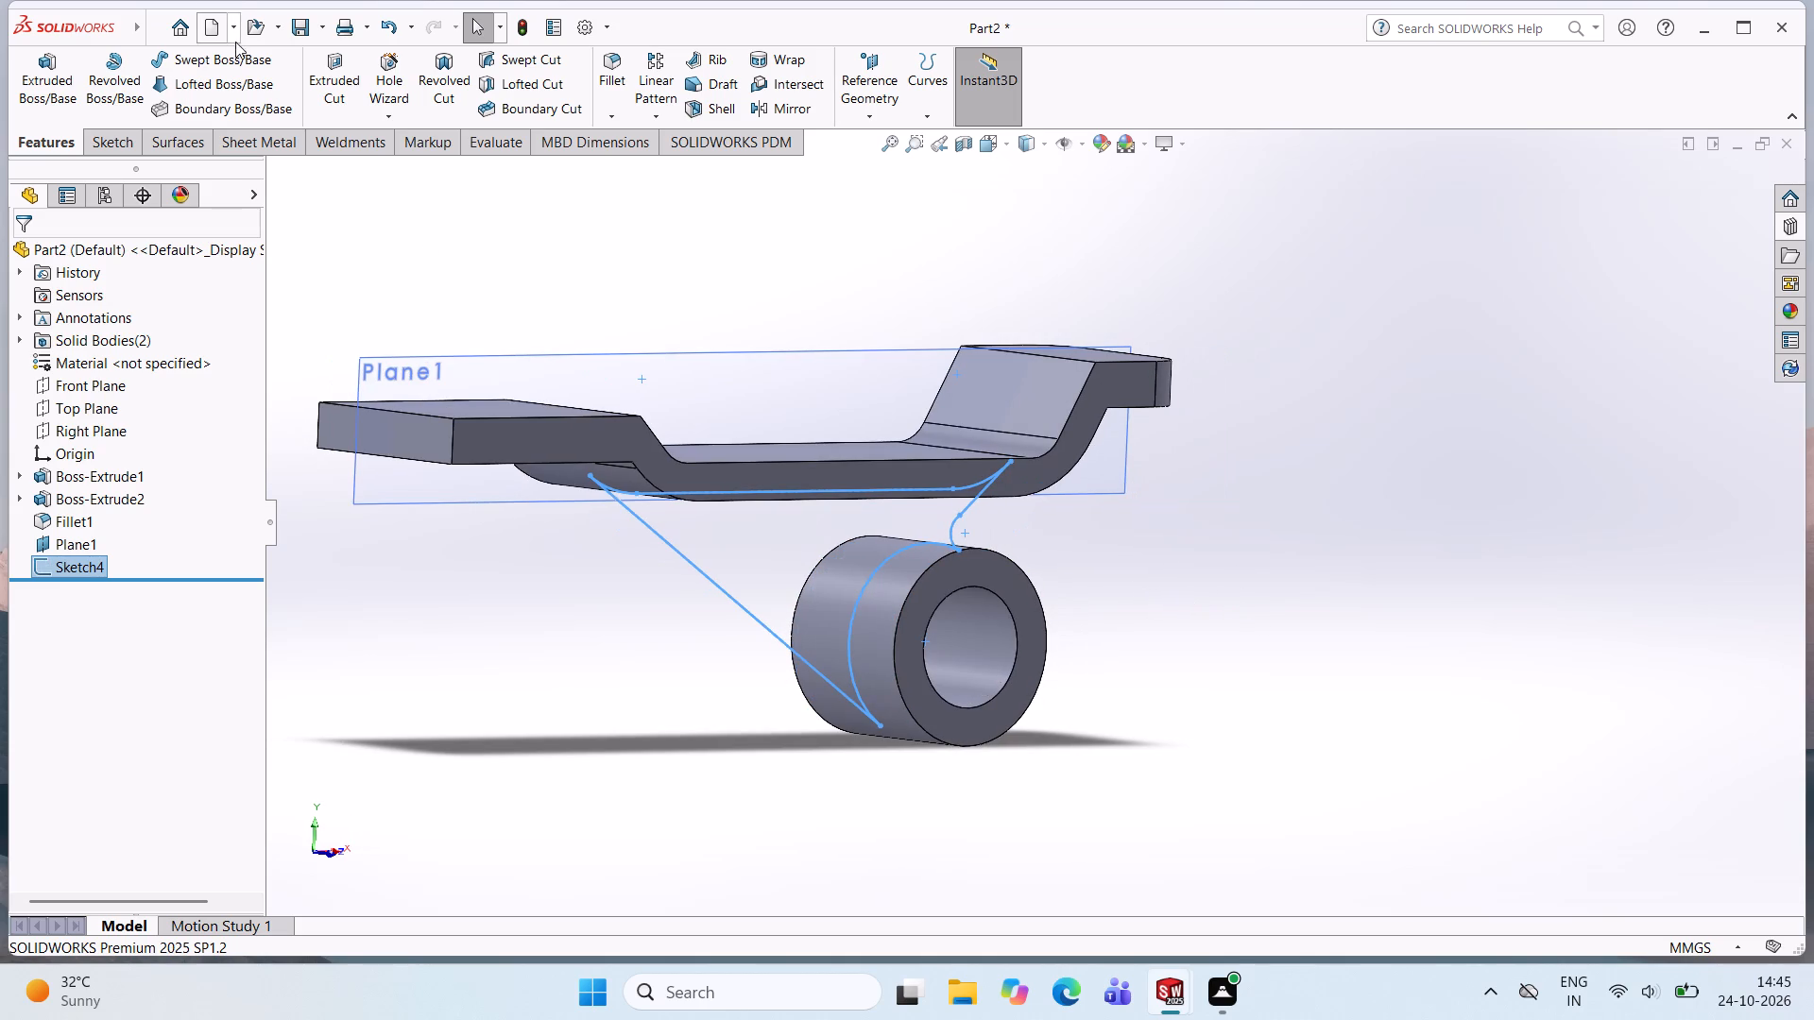
{"action": "left_click", "coordinate": [49, 81]}
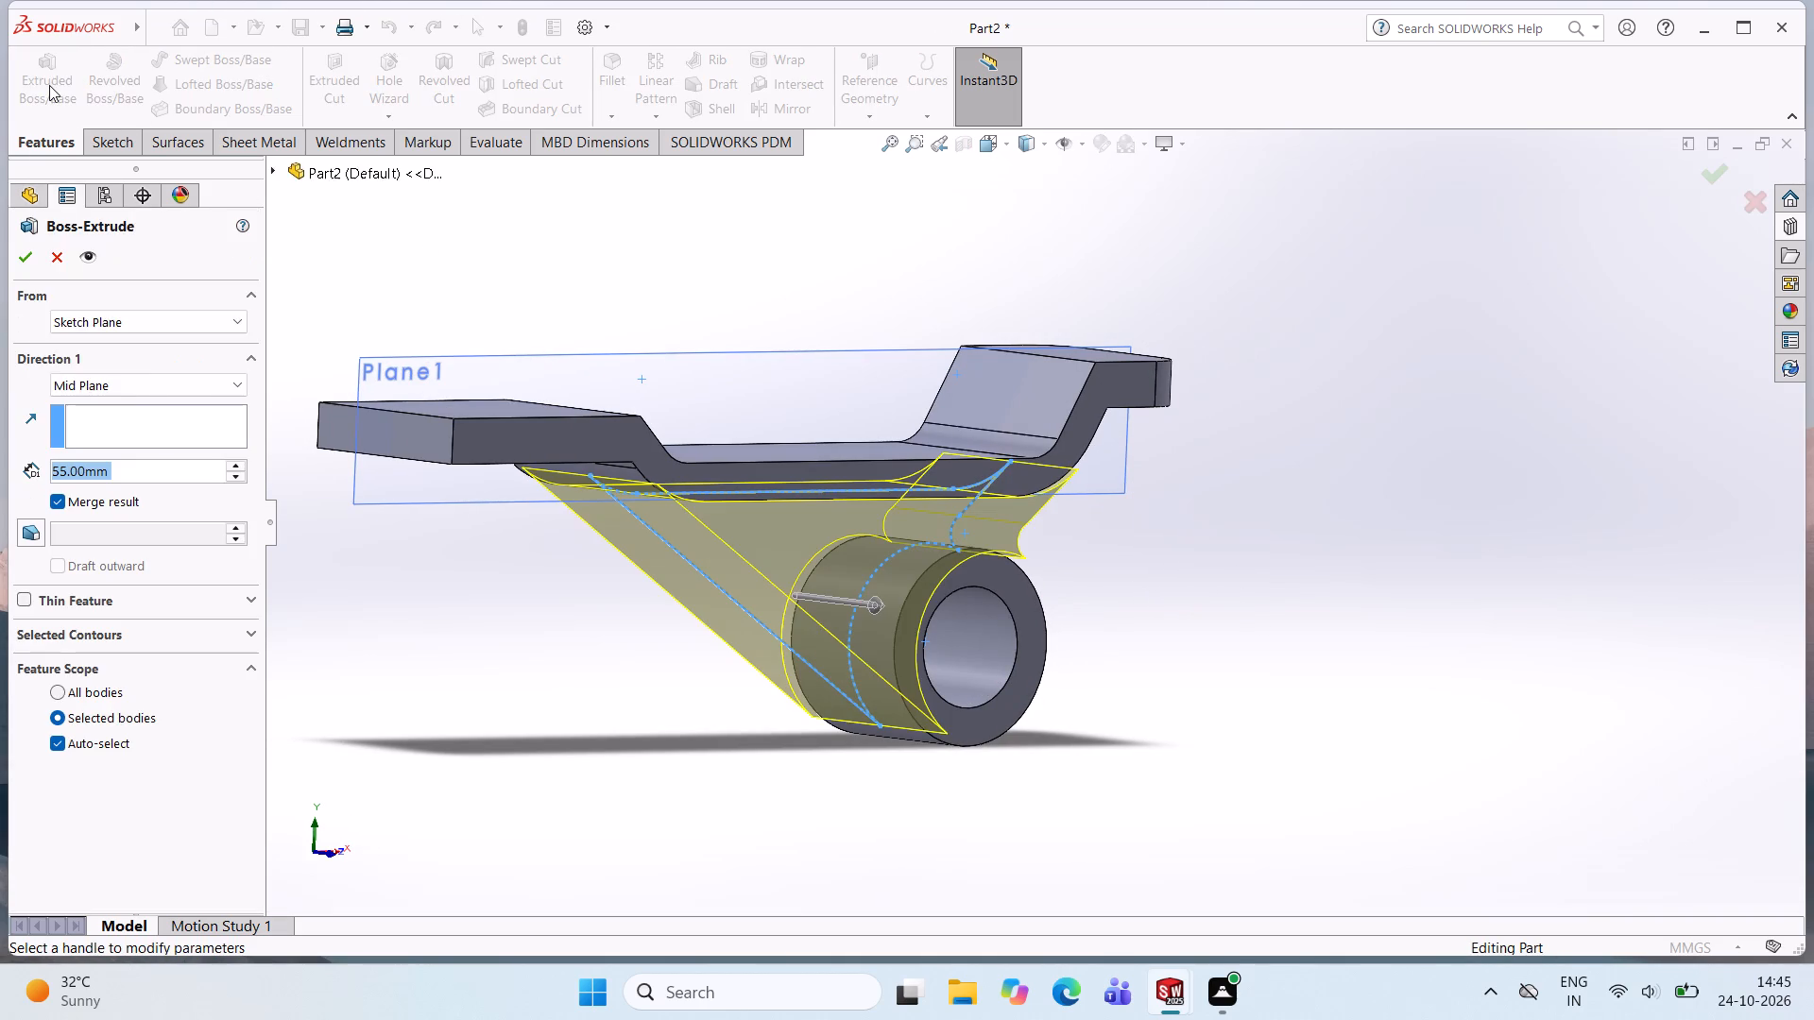
{"action": "scroll", "coordinate": [971, 690], "scroll_direction": "up", "scroll_amount": 1}
{"action": "middle_click_drag", "start_coordinate": [967, 676], "coordinate": [889, 675]}
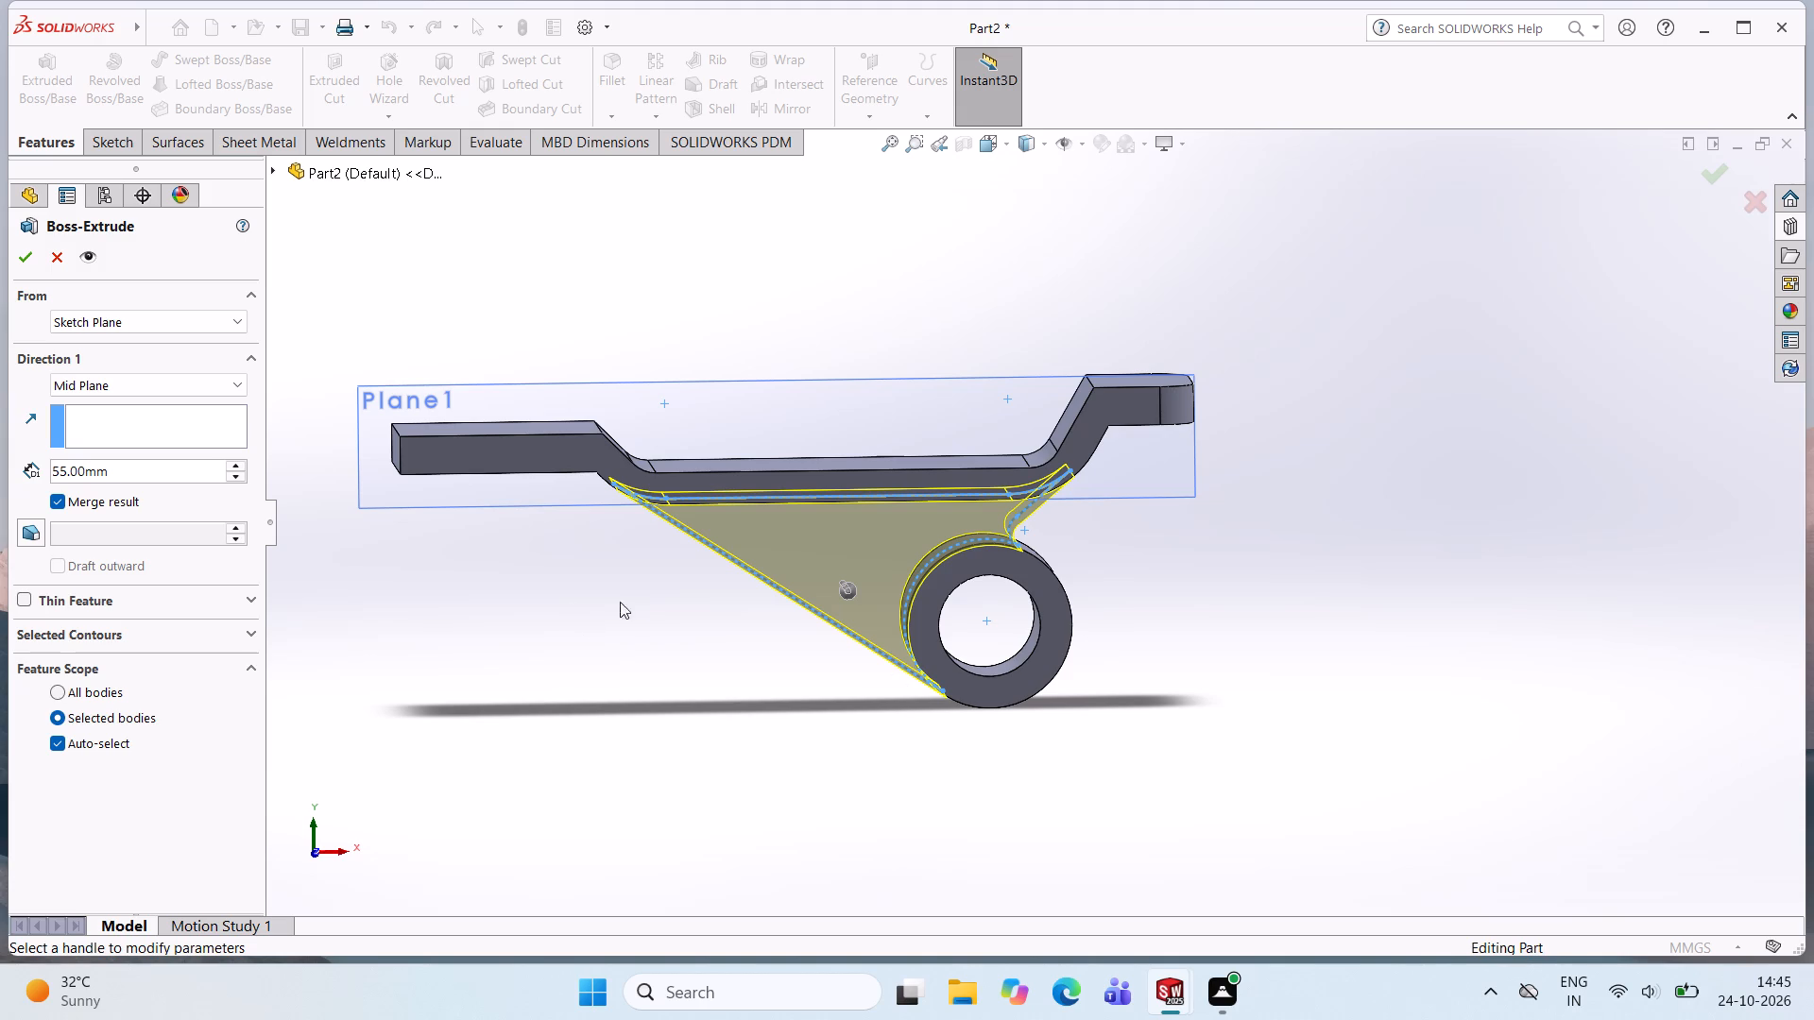
{"action": "middle_click", "coordinate": [674, 584]}
{"action": "middle_click_drag", "start_coordinate": [432, 600], "coordinate": [545, 591]}
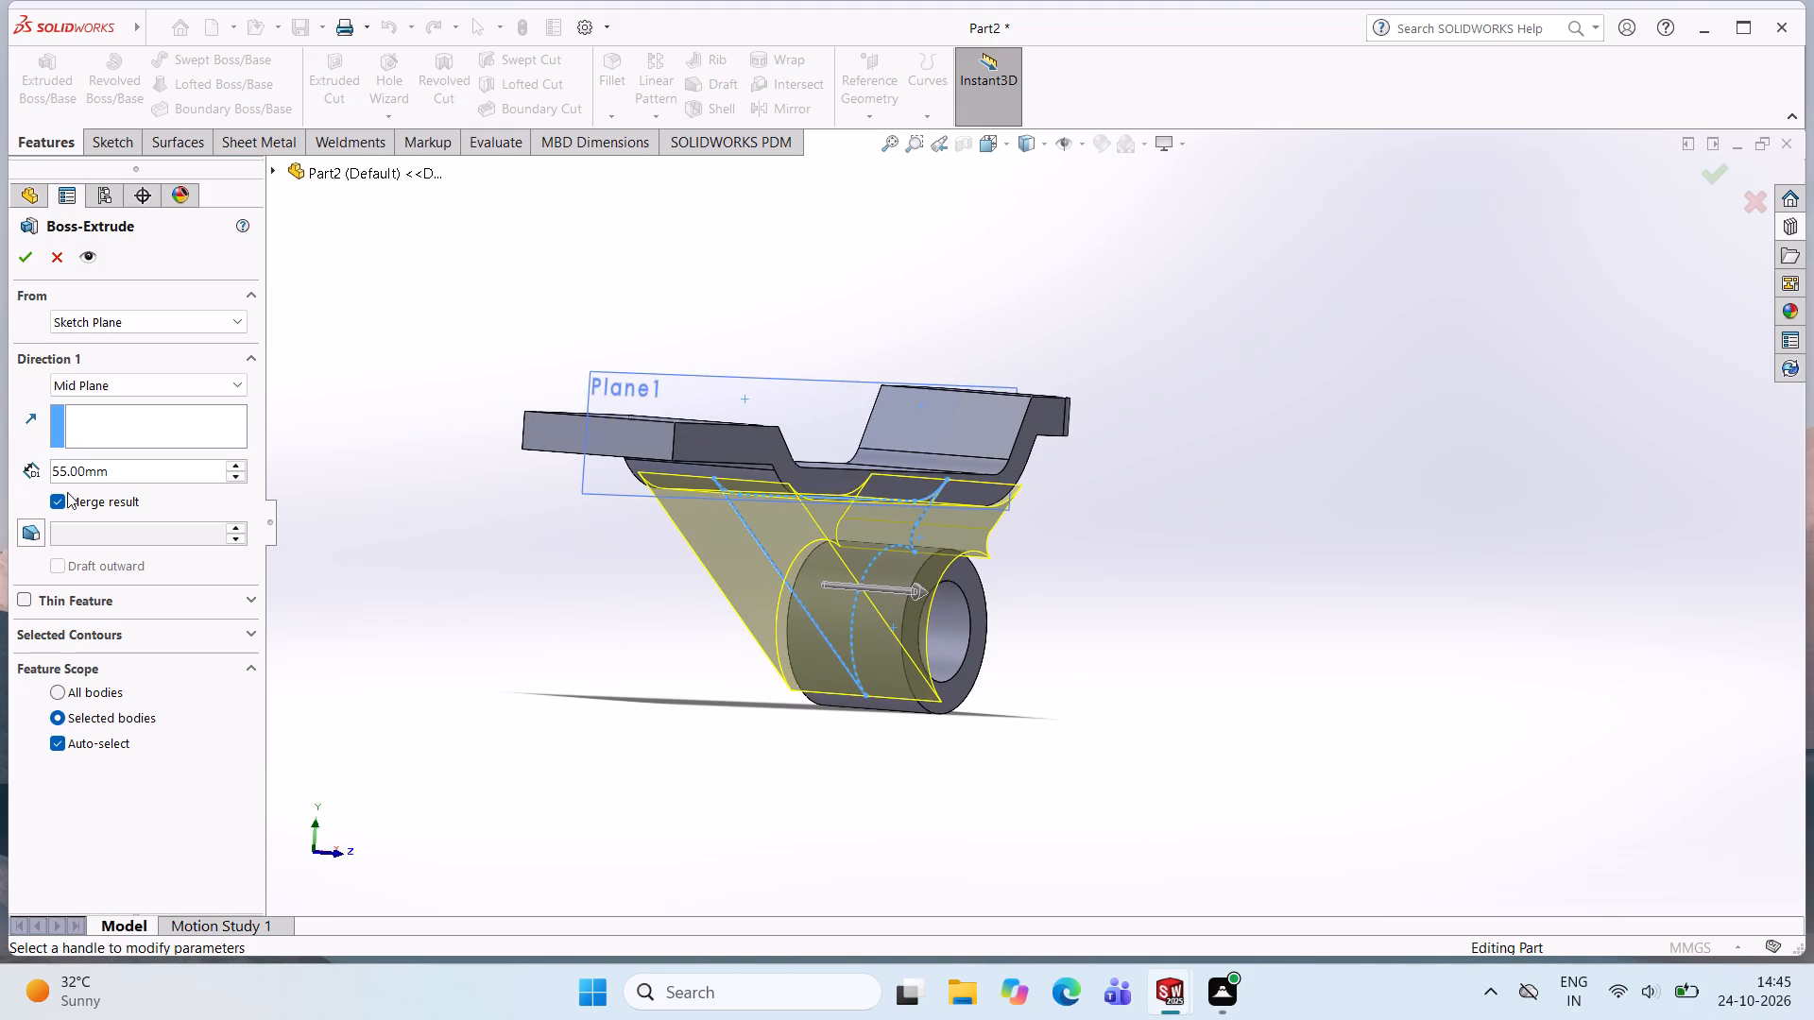
{"action": "left_click", "coordinate": [114, 482]}
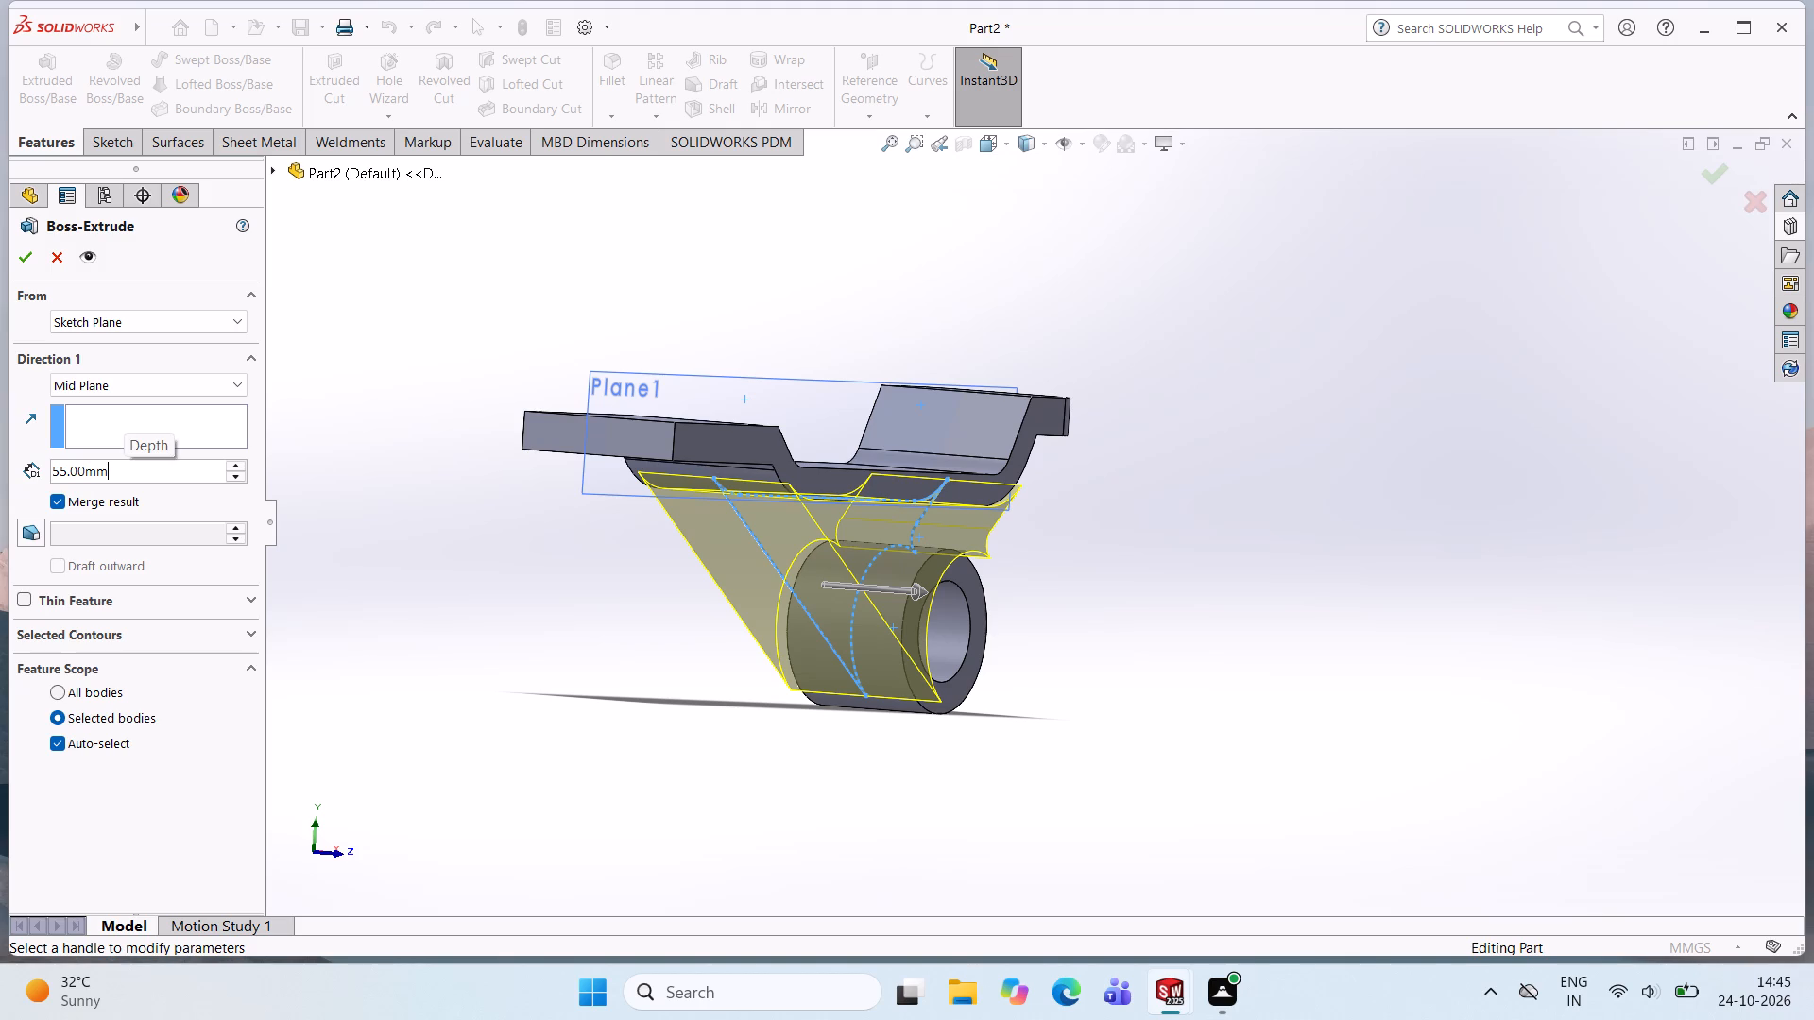
{"action": "left_click", "coordinate": [114, 482]}
{"action": "key", "text": "BackSpace"}
{"action": "key", "text": "BackSpace"}
{"action": "key", "text": "BackSpace"}
{"action": "key", "text": "BackSpace"}
{"action": "key", "text": "BackSpace"}
{"action": "key", "text": "BackSpace"}
{"action": "key", "text": "BackSpace"}
{"action": "key", "text": "BackSpace"}
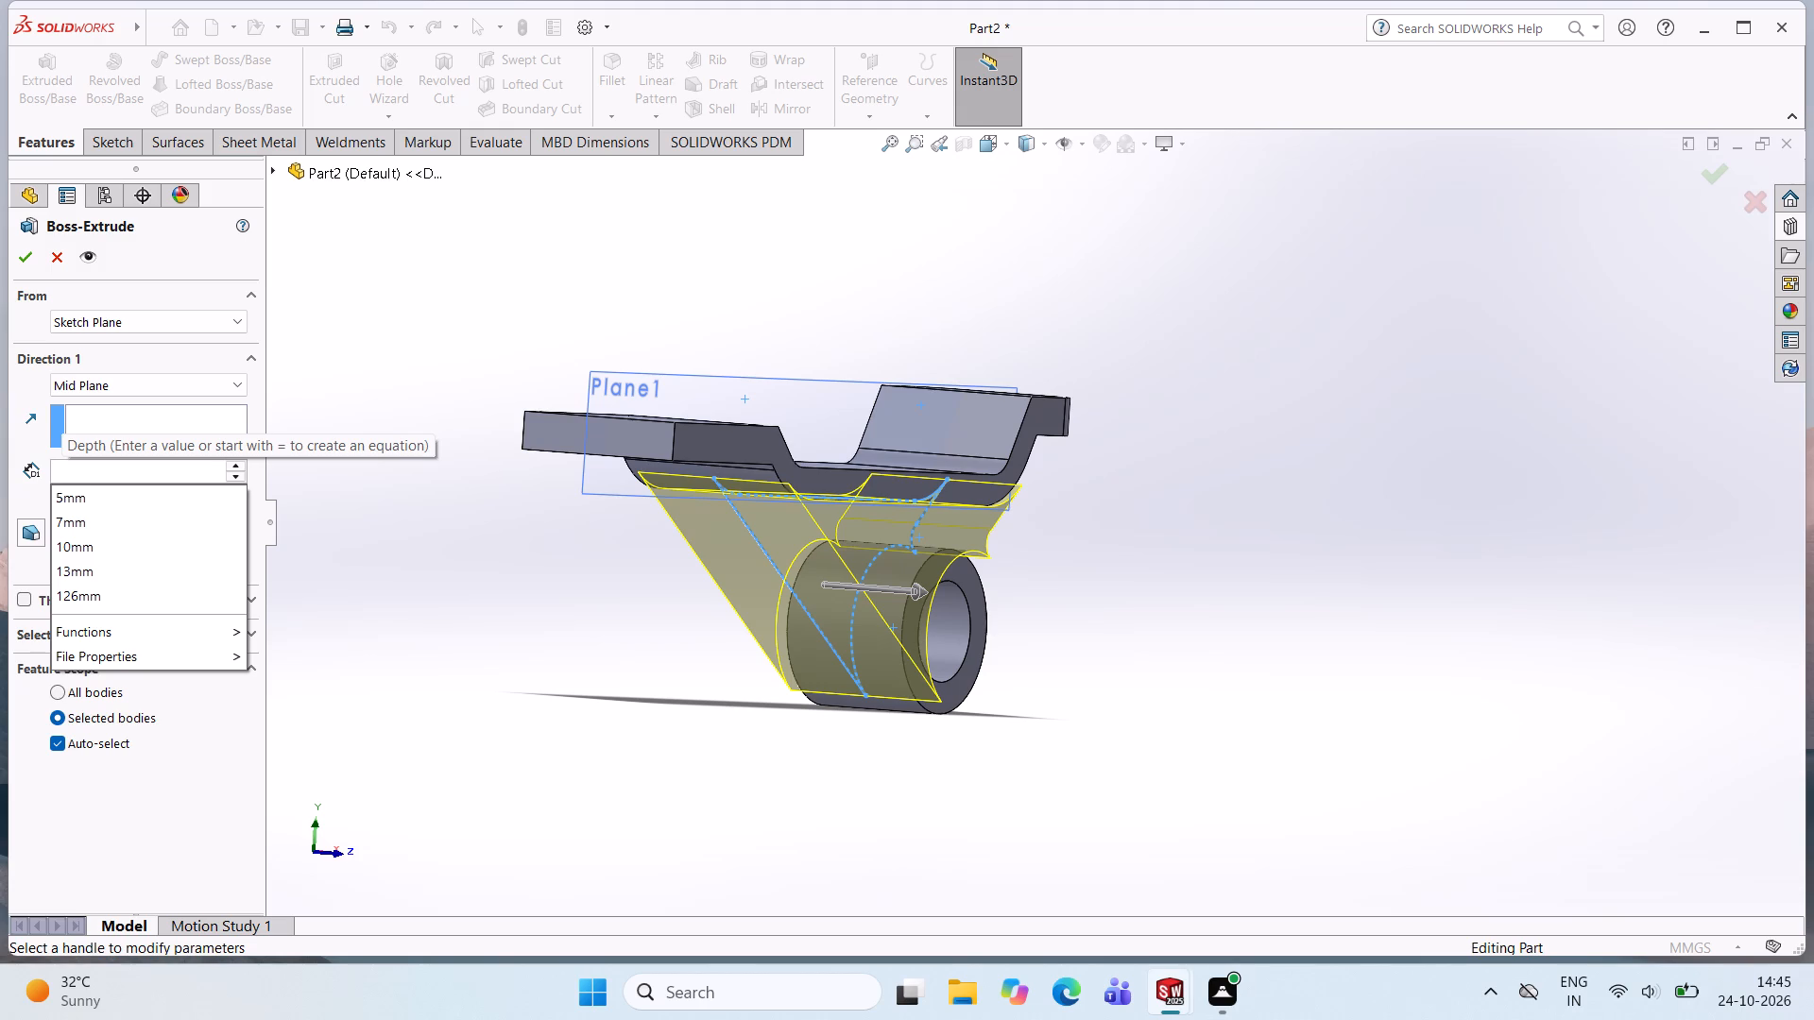
{"action": "type", "text": "10"}
{"action": "key", "text": "Return"}
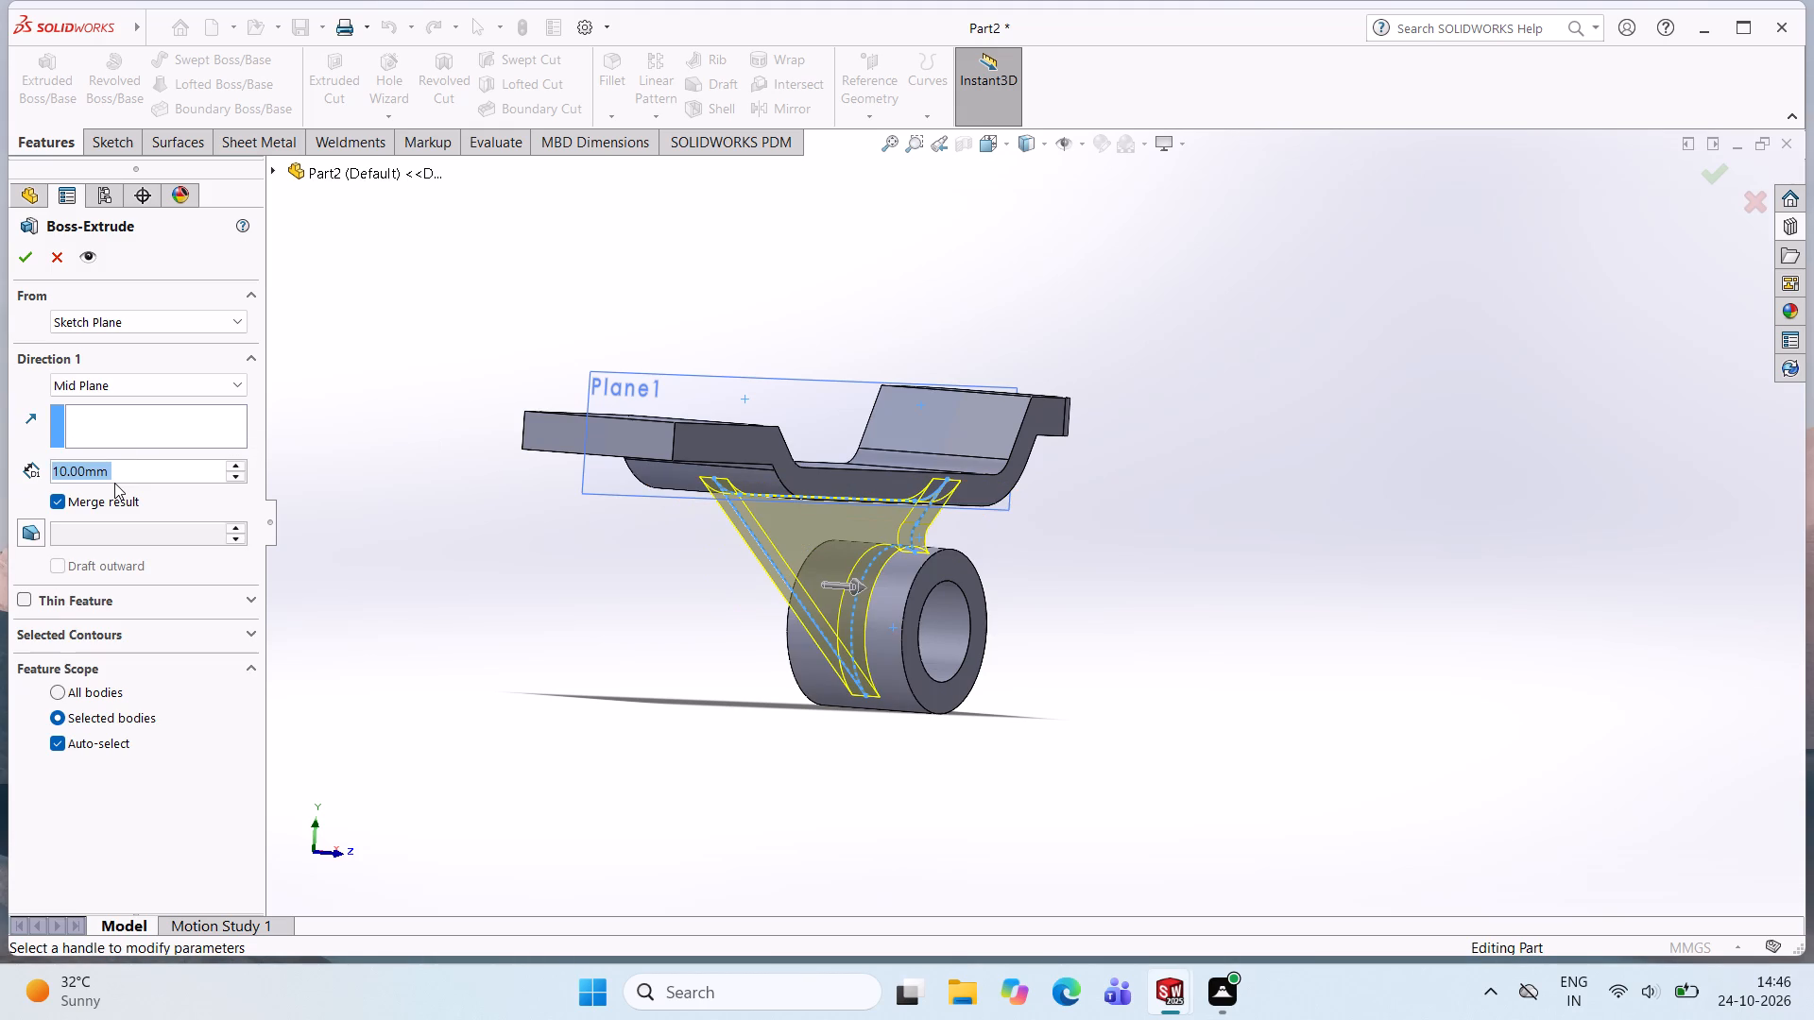
{"action": "left_click", "coordinate": [27, 263]}
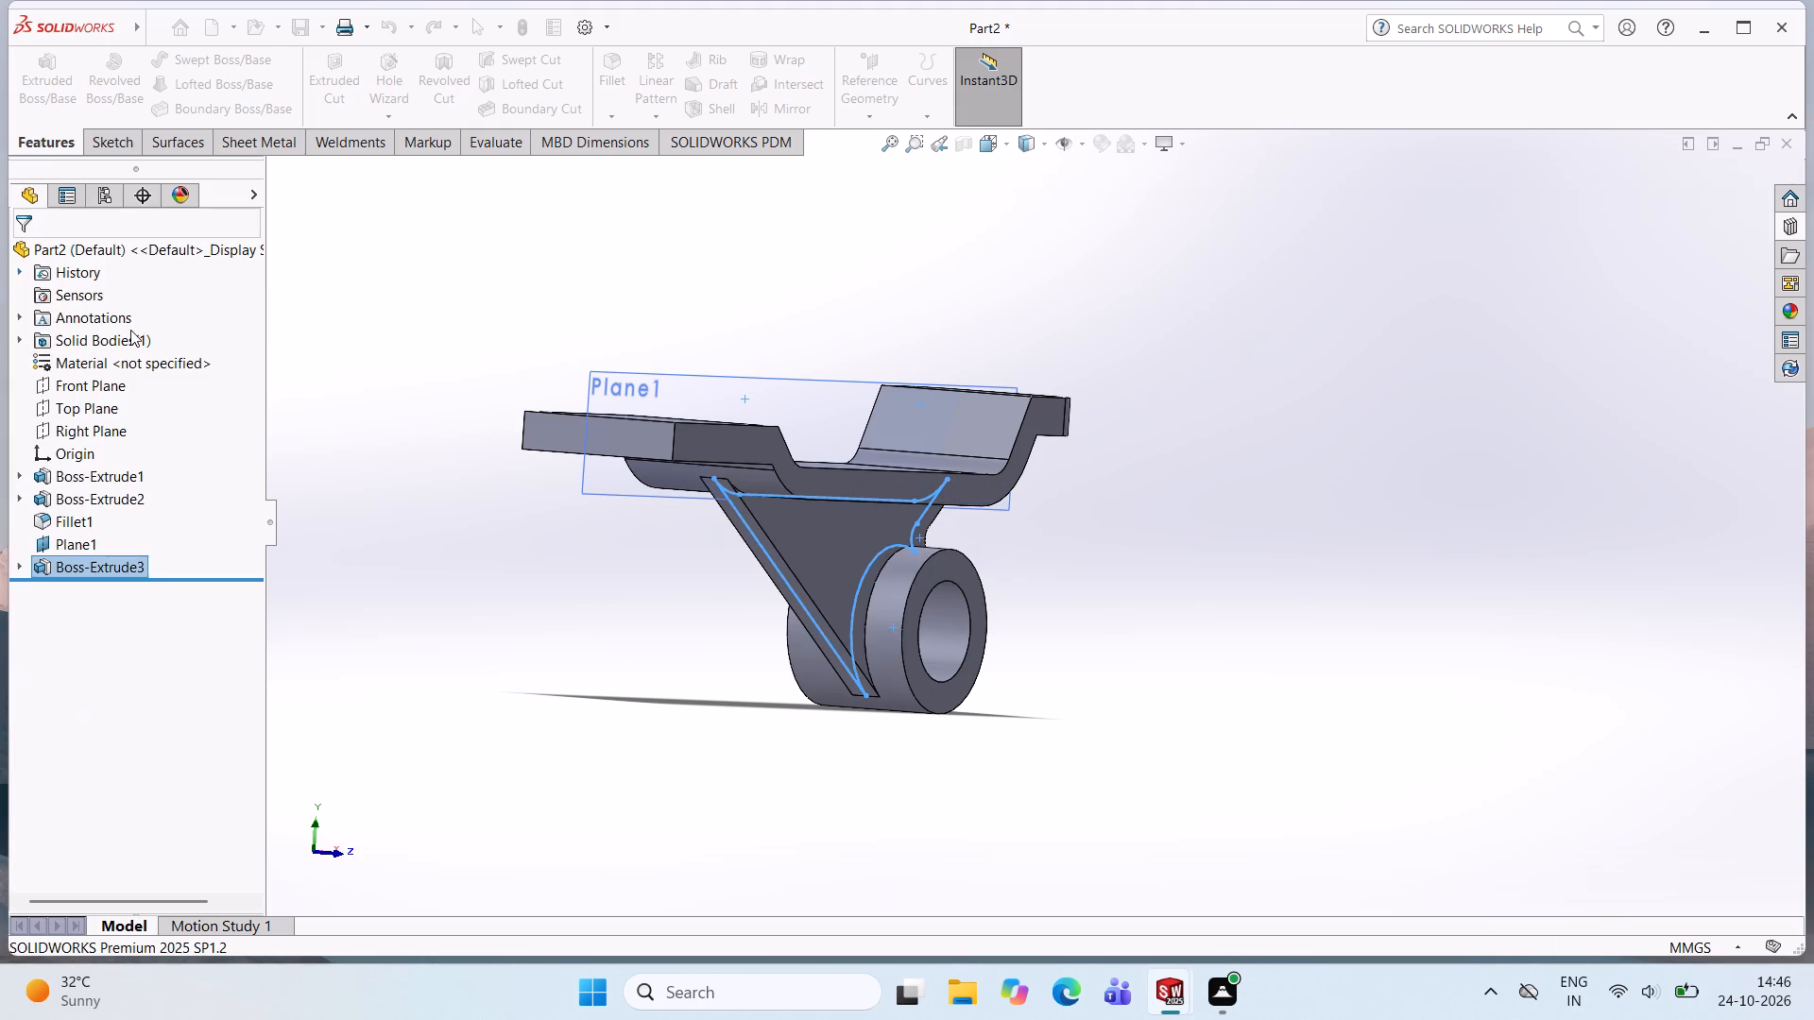
Hide the offset reference plane Plane1.
{"action": "middle_click_drag", "start_coordinate": [984, 586], "coordinate": [849, 606]}
{"action": "left_click", "coordinate": [1374, 579]}
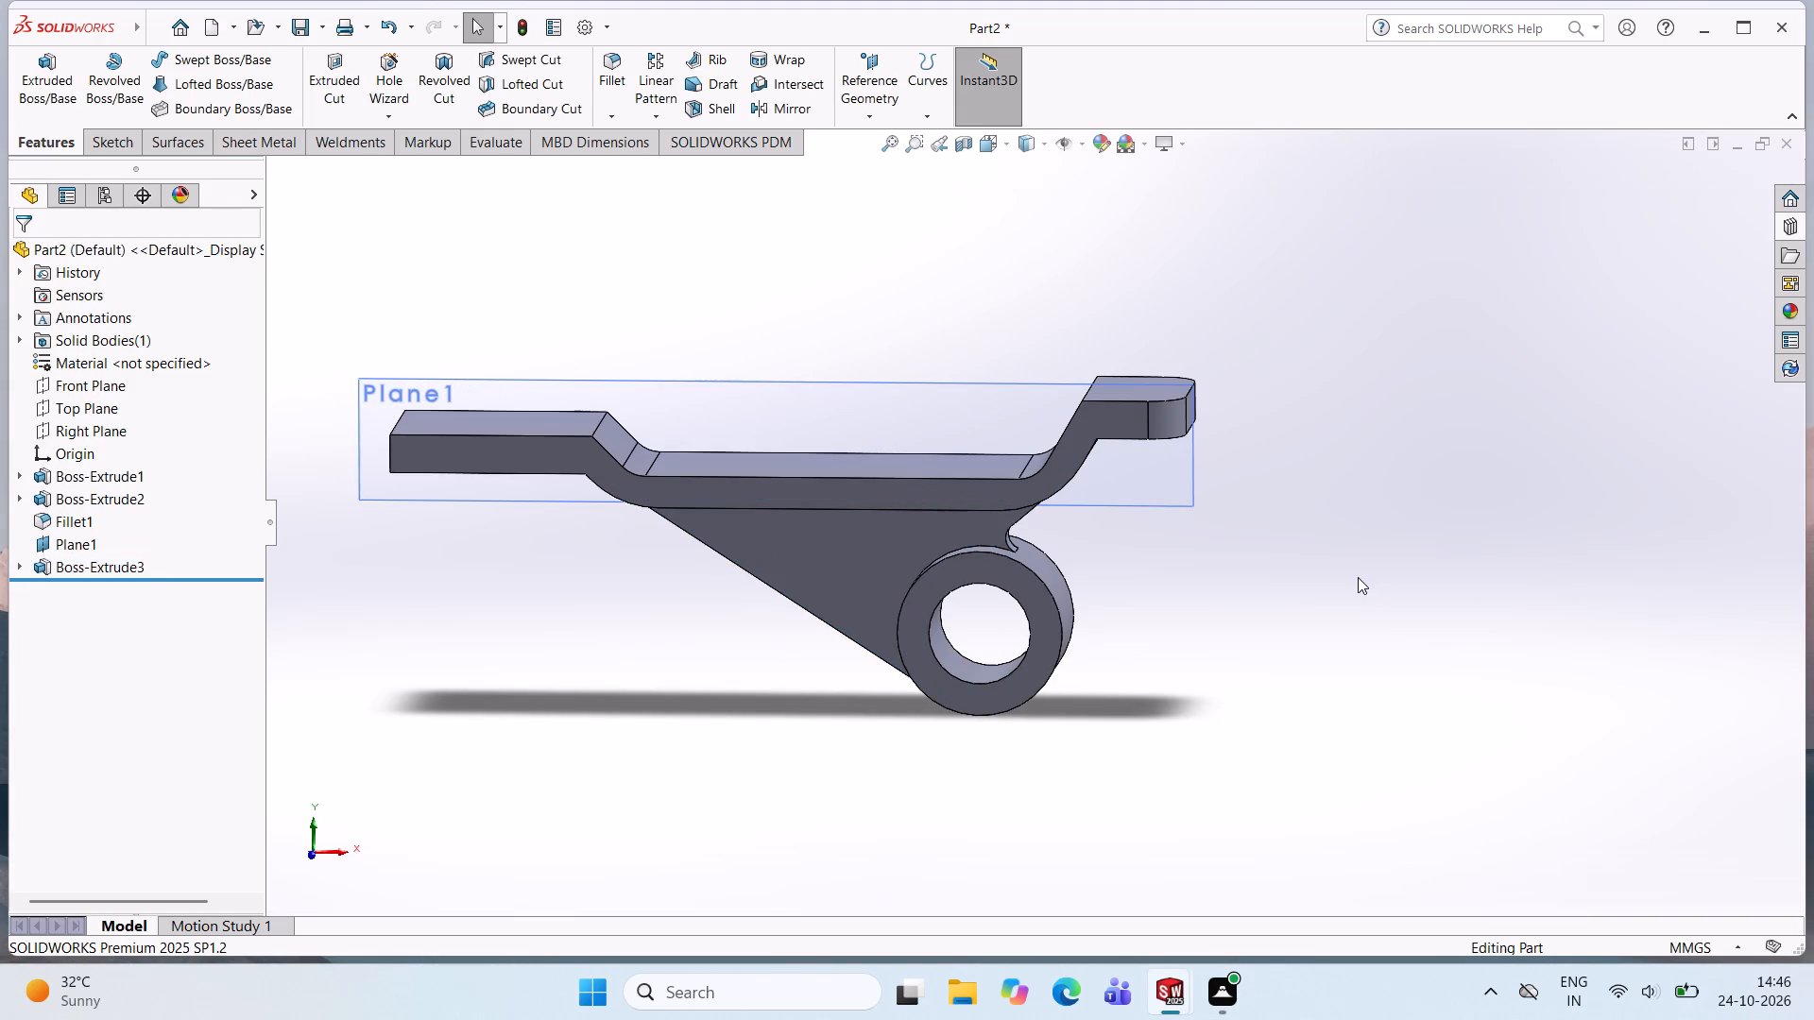
{"action": "left_click", "coordinate": [1195, 503]}
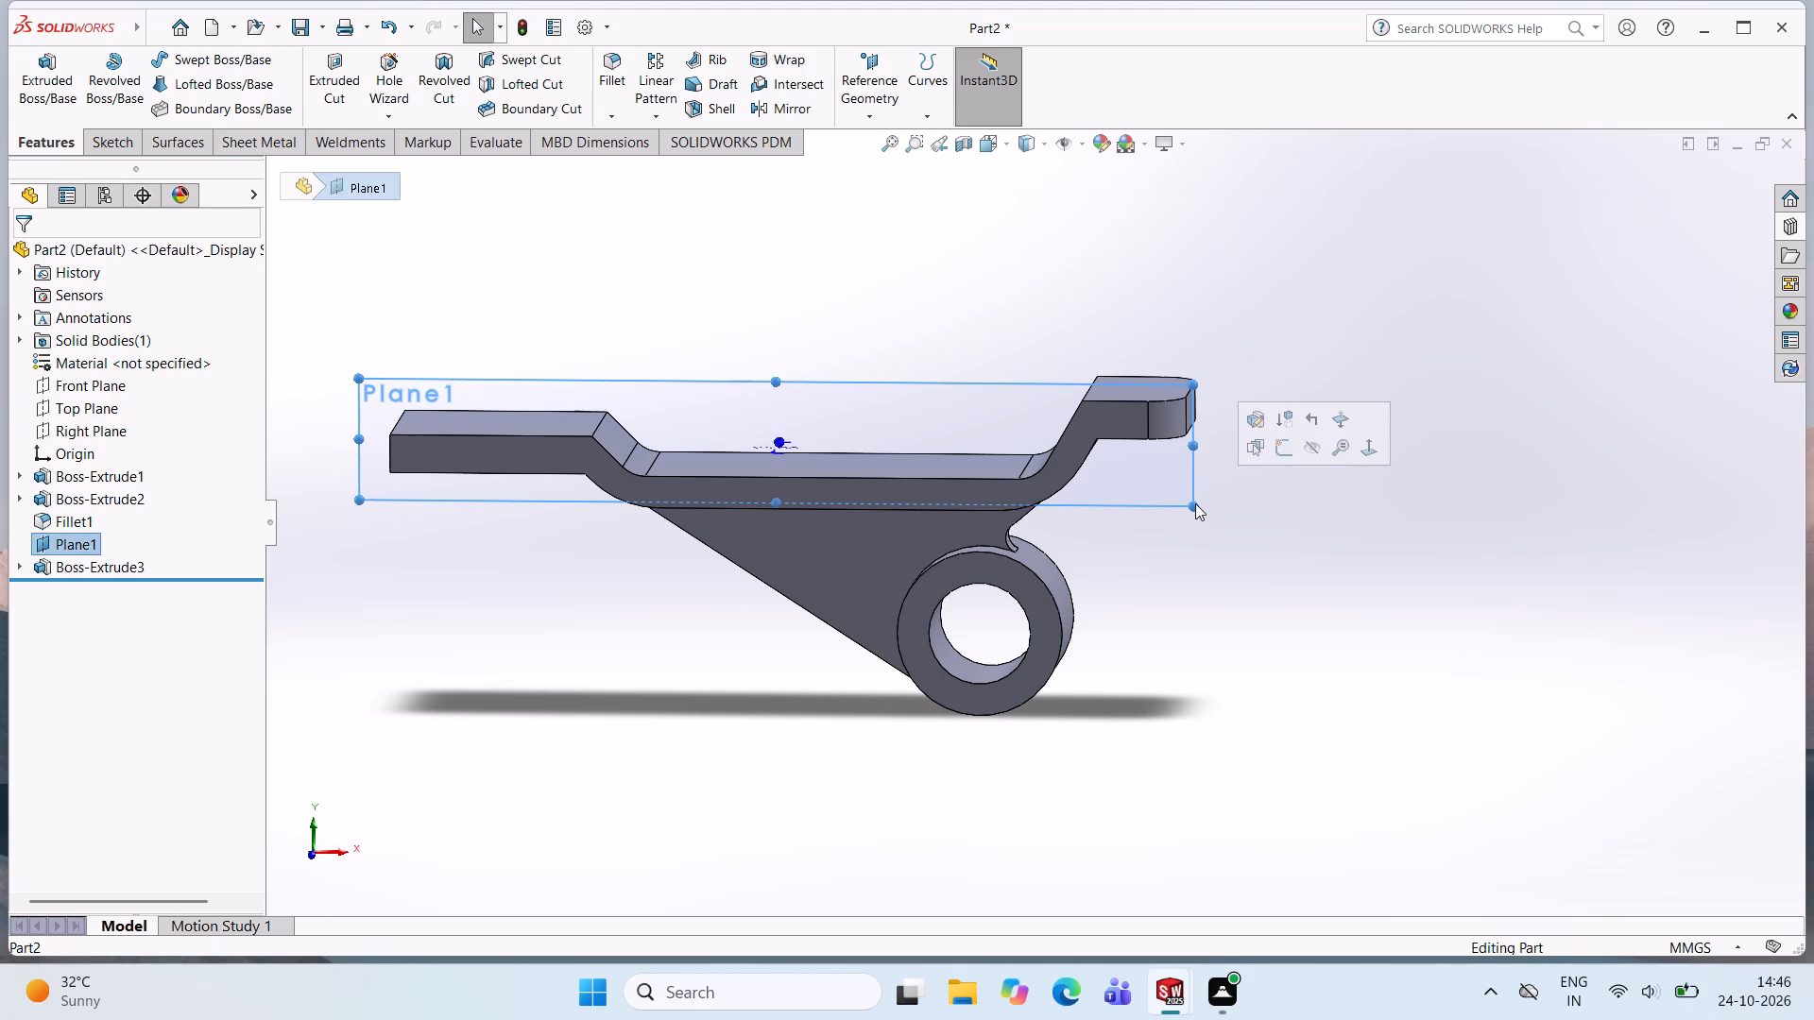
{"action": "right_click", "coordinate": [1195, 503]}
{"action": "left_click", "coordinate": [1267, 477]}
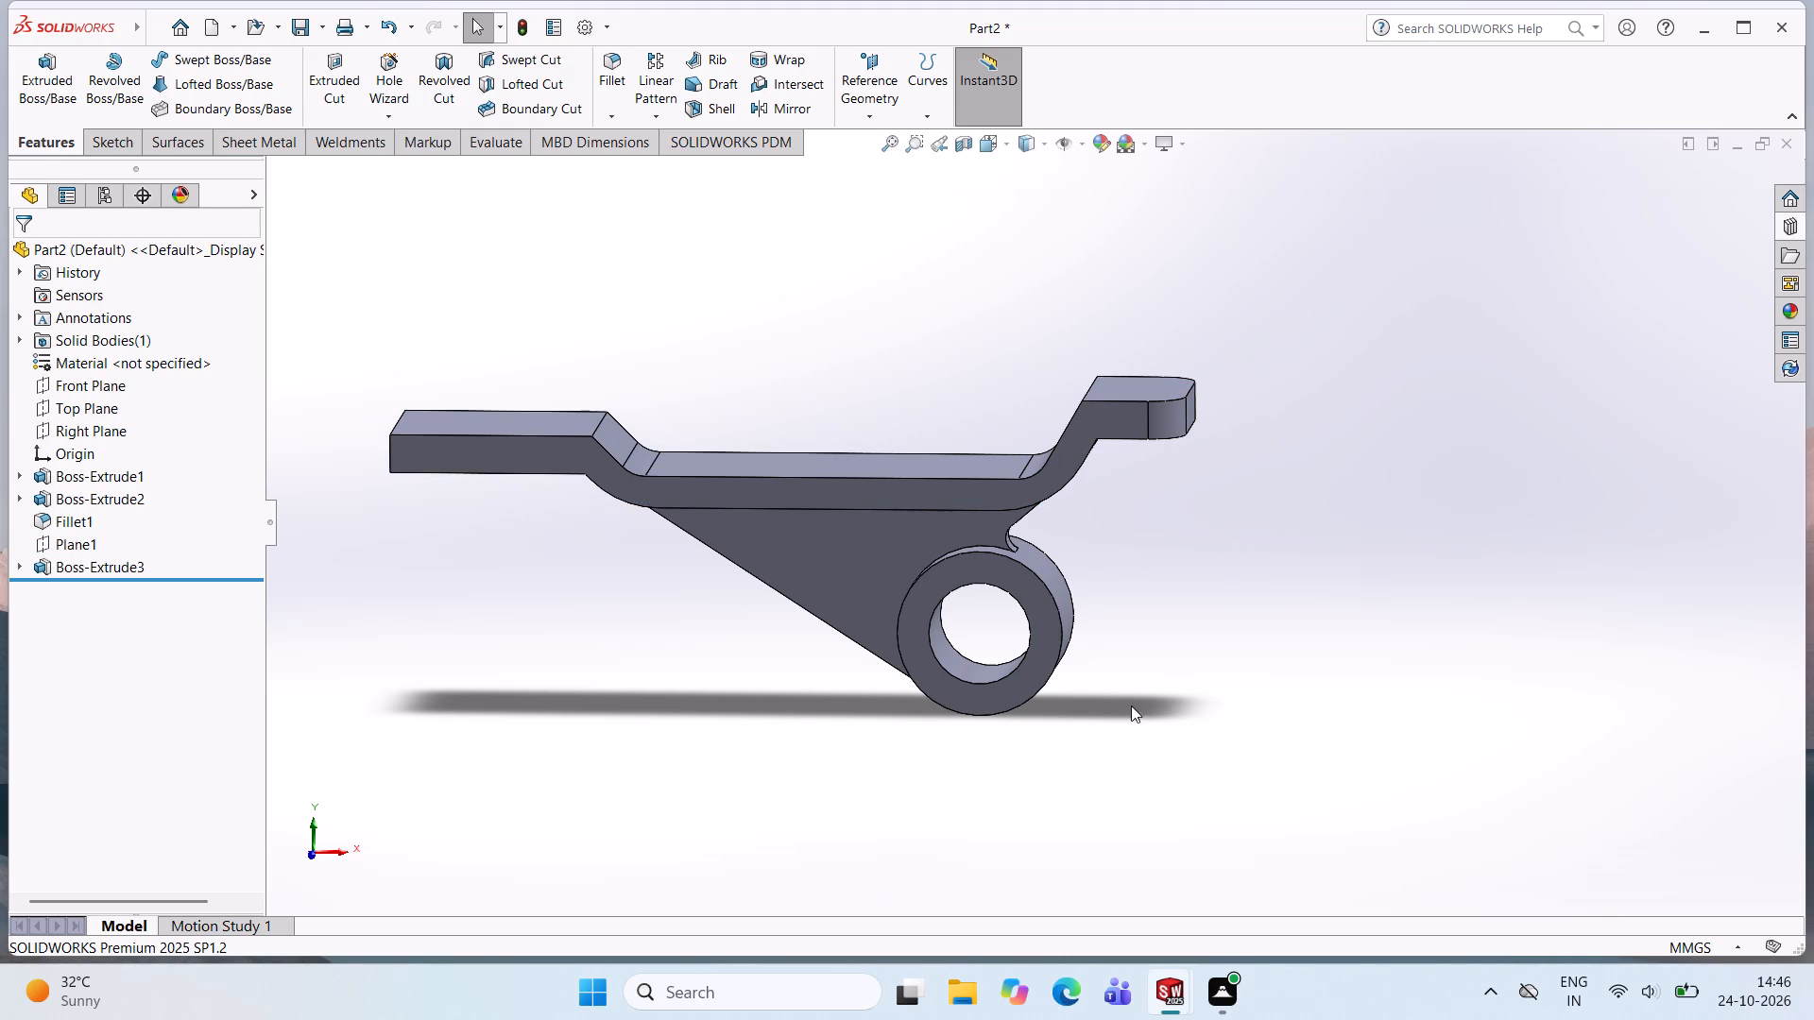
Examine the joined plate, rib and cylinder from above, below and both ends.
{"action": "middle_click_drag", "start_coordinate": [1014, 496], "coordinate": [943, 438]}
{"action": "scroll", "coordinate": [1085, 491], "scroll_direction": "up", "scroll_amount": 1}
{"action": "middle_click_drag", "start_coordinate": [1092, 495], "coordinate": [1241, 453]}
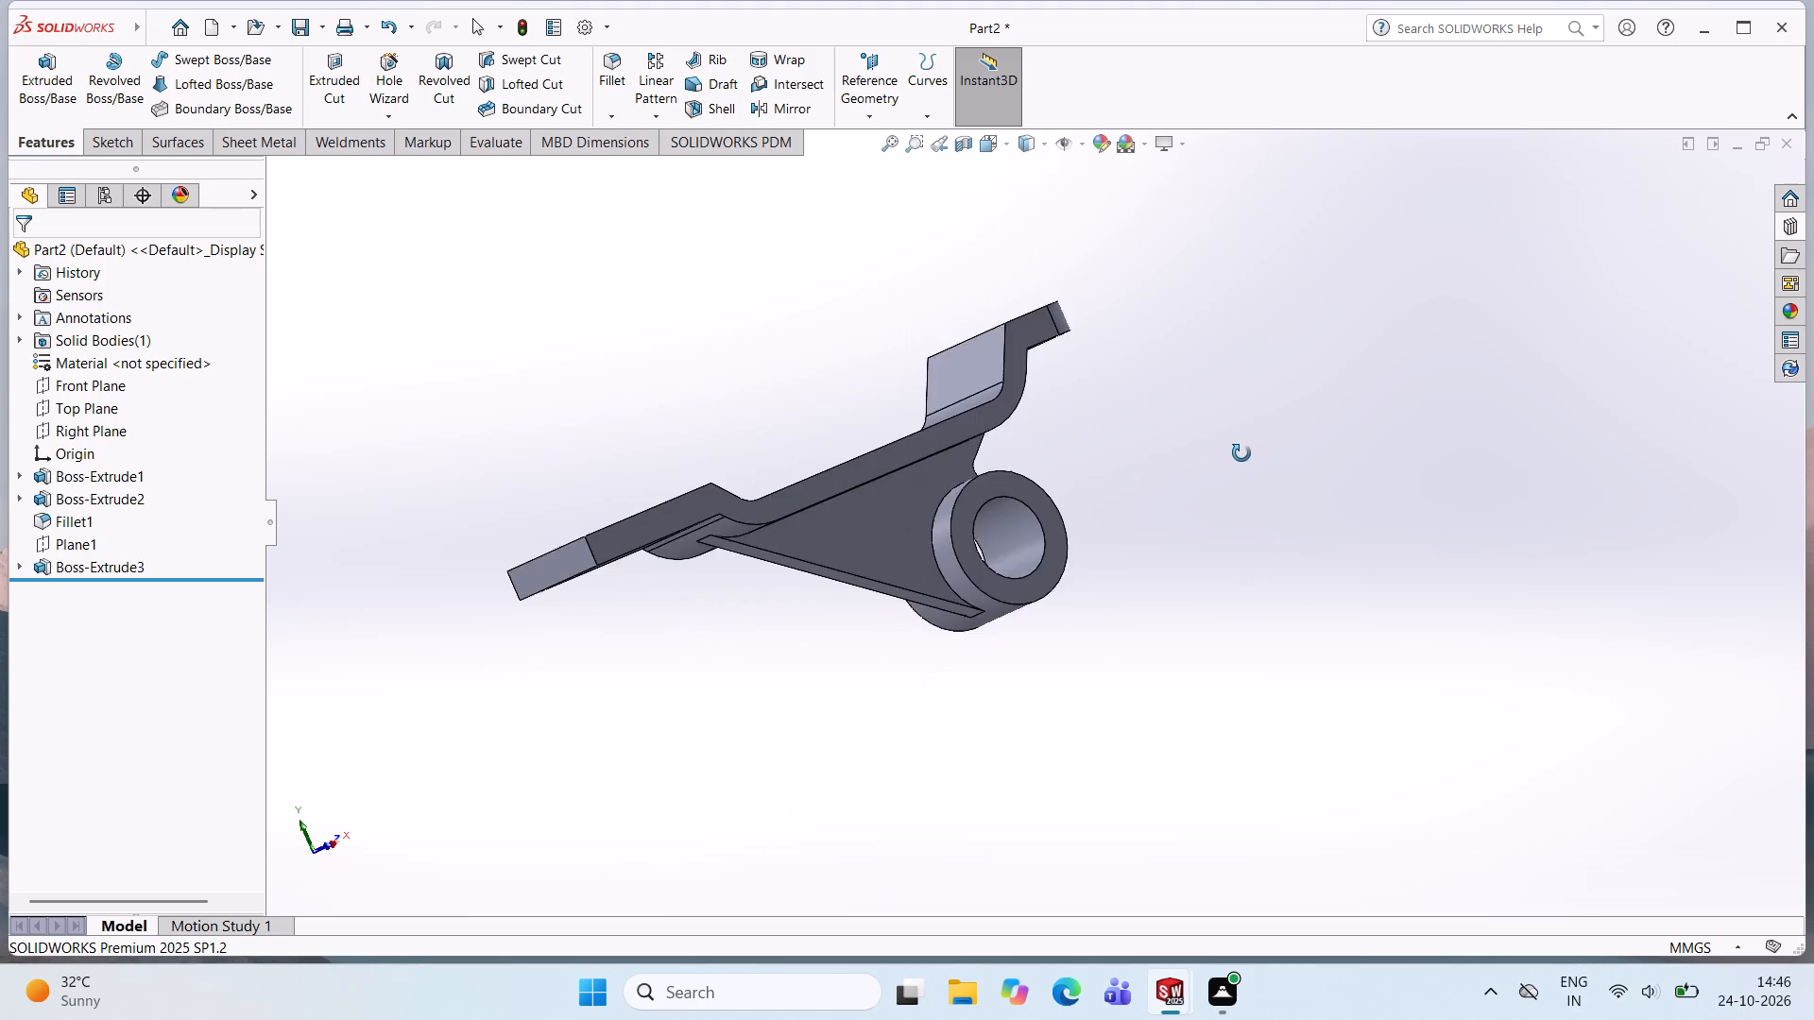
{"action": "middle_click_drag", "start_coordinate": [1241, 453], "coordinate": [1199, 659]}
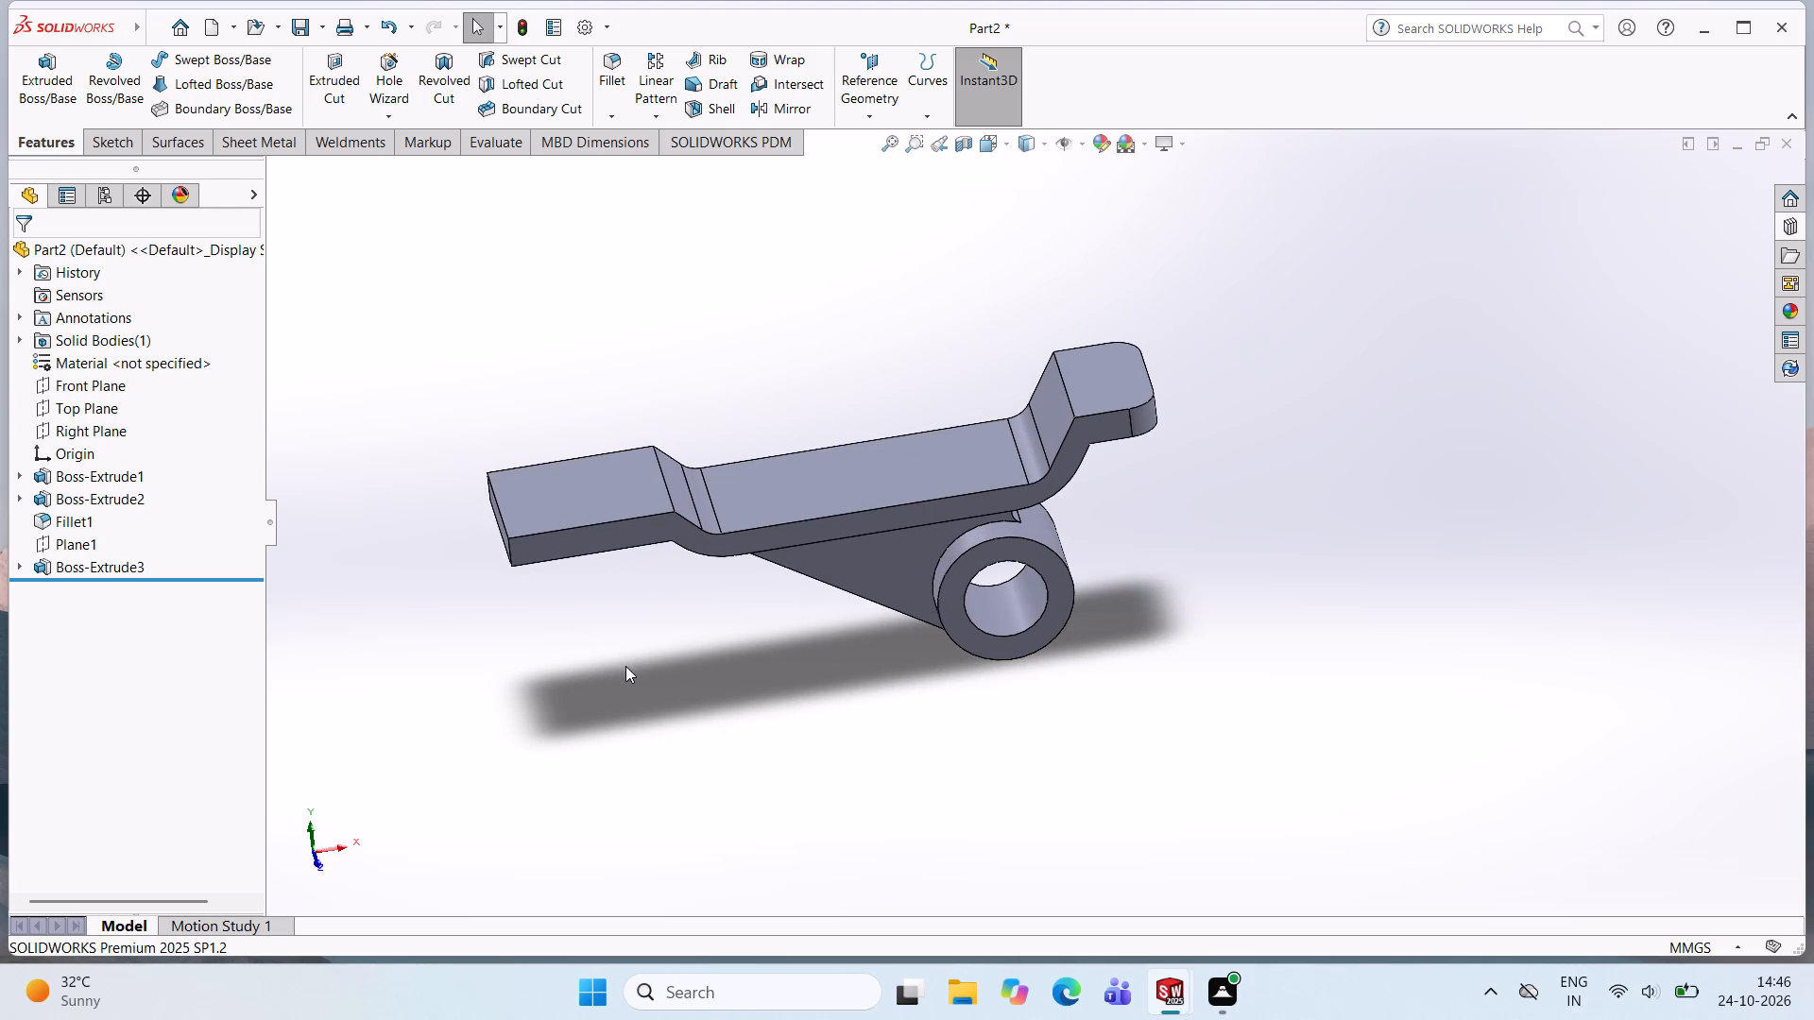
{"action": "middle_click_drag", "start_coordinate": [625, 666], "coordinate": [608, 699]}
{"action": "middle_click_drag", "start_coordinate": [608, 707], "coordinate": [679, 611]}
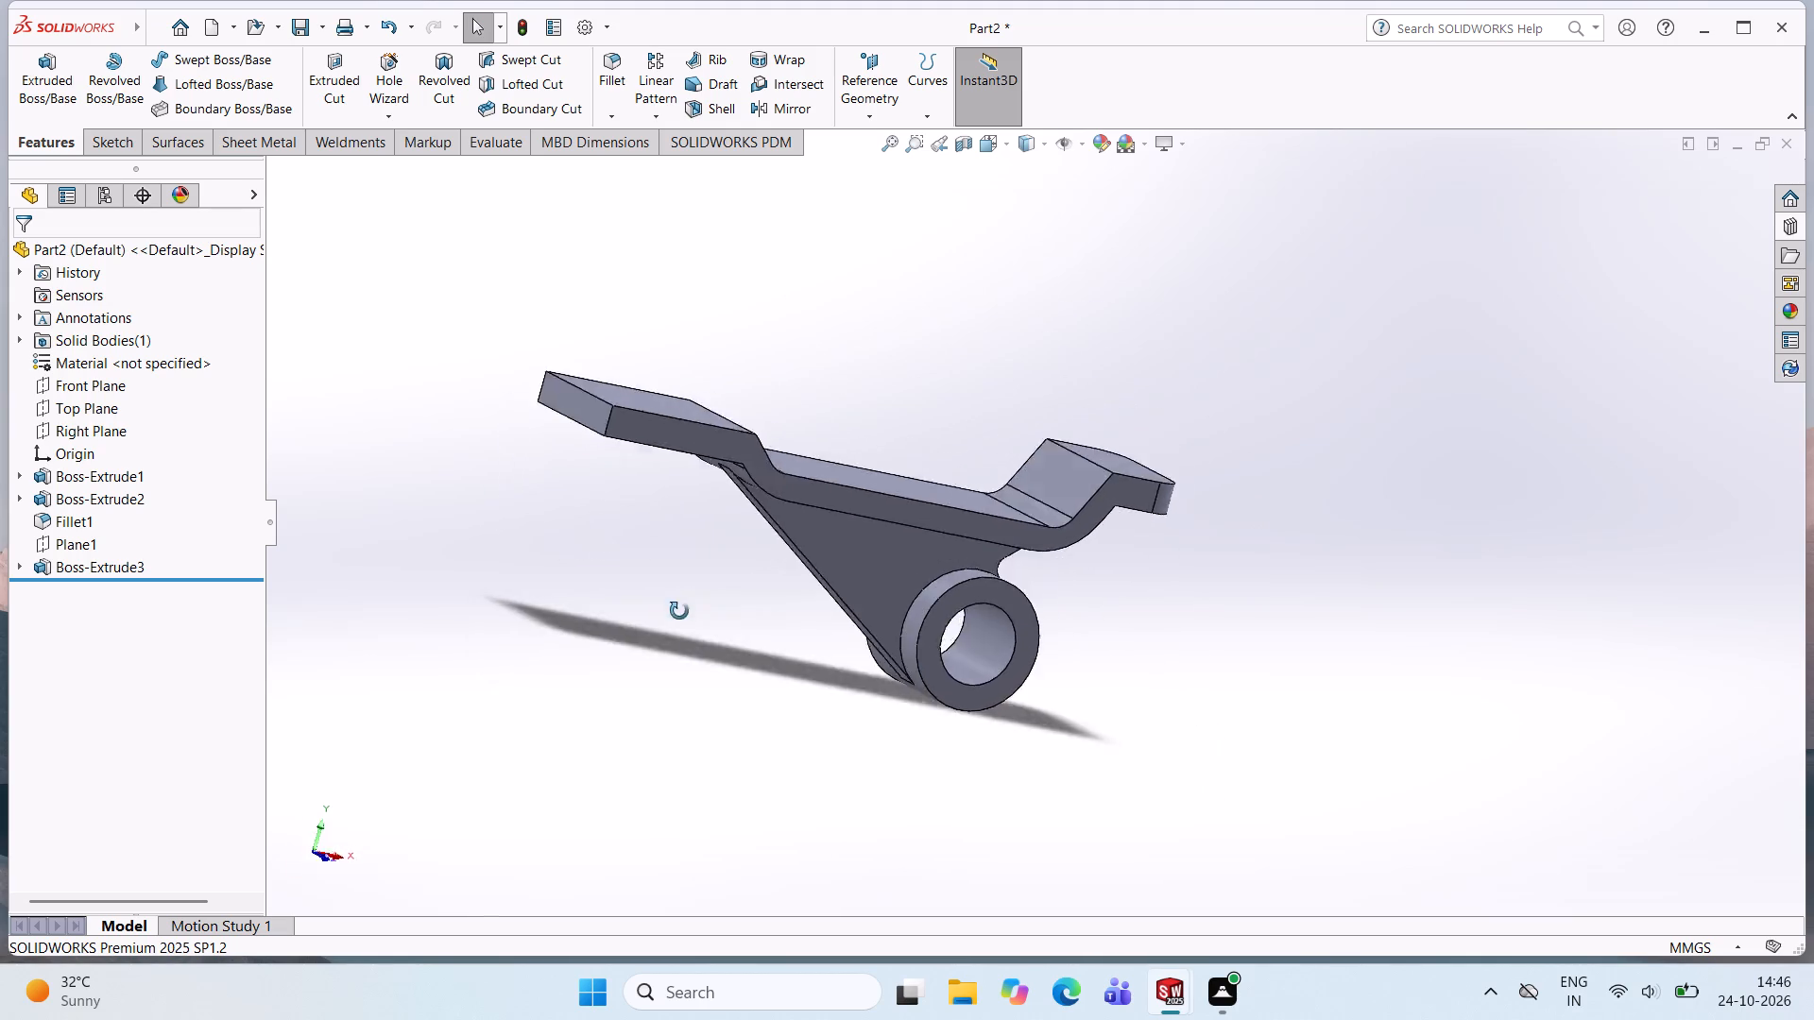
{"action": "middle_click_drag", "start_coordinate": [679, 611], "coordinate": [523, 581]}
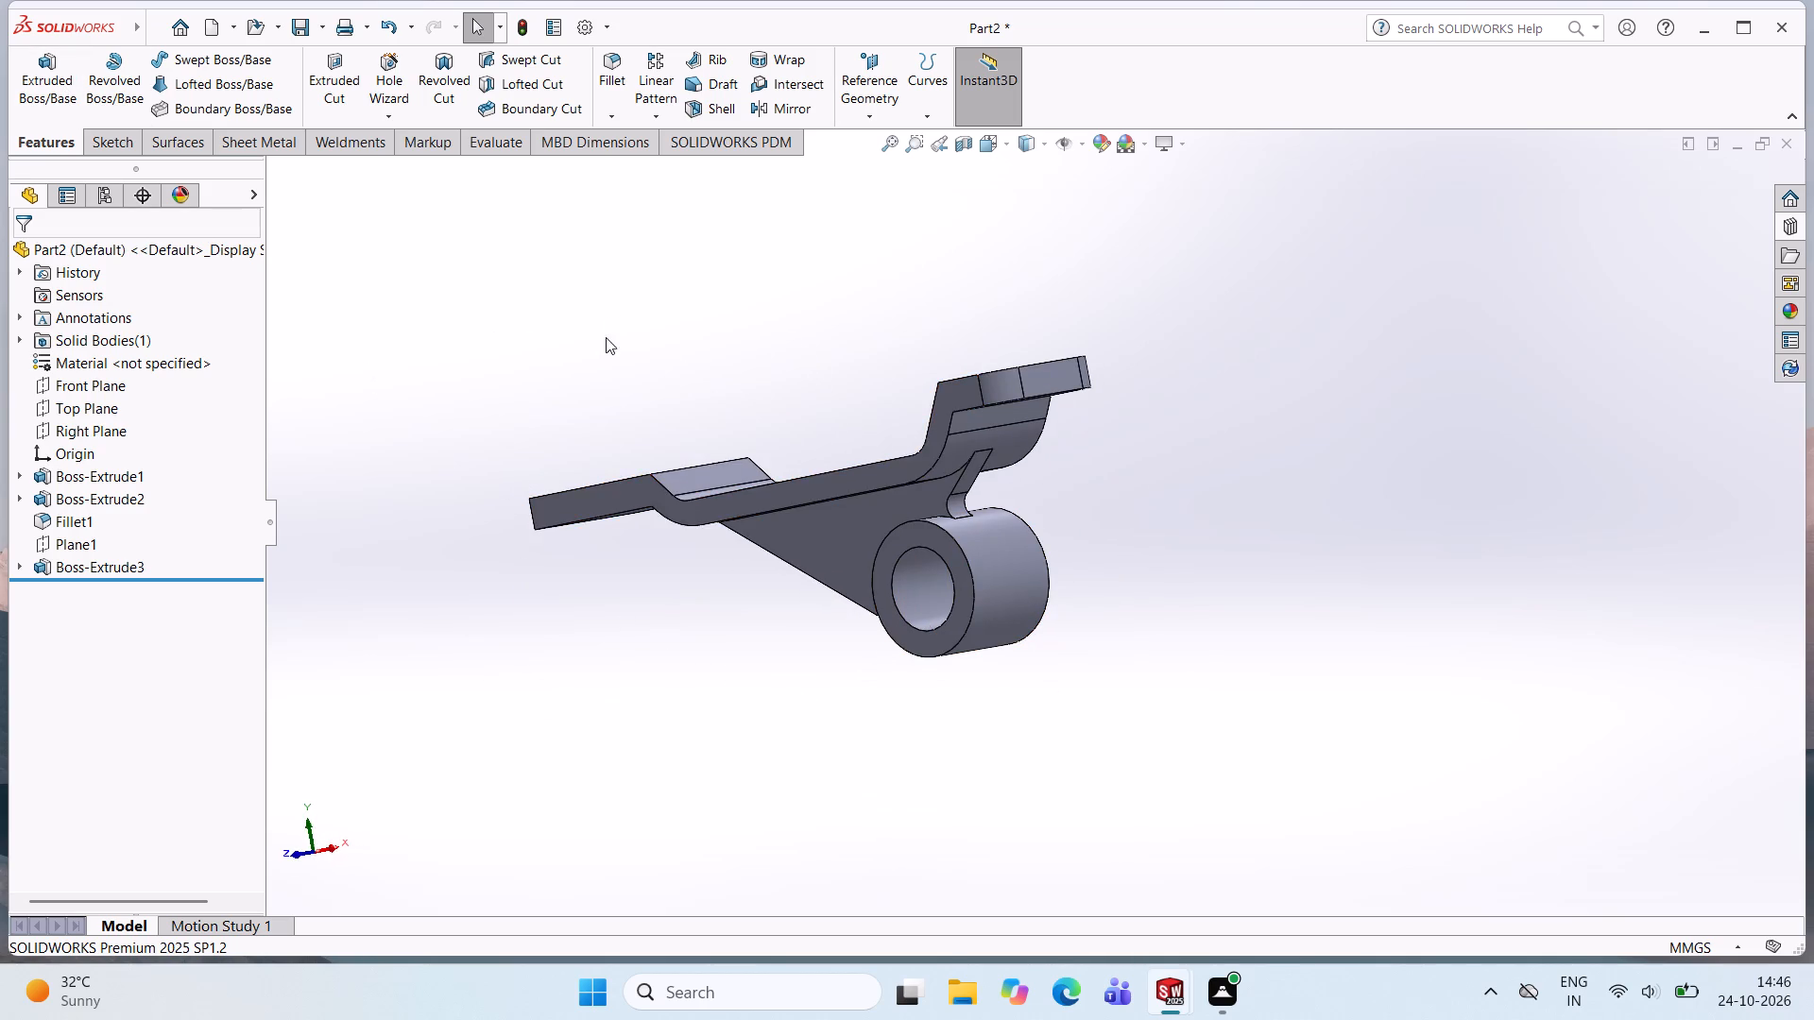
{"action": "middle_click_drag", "start_coordinate": [606, 336], "coordinate": [663, 478]}
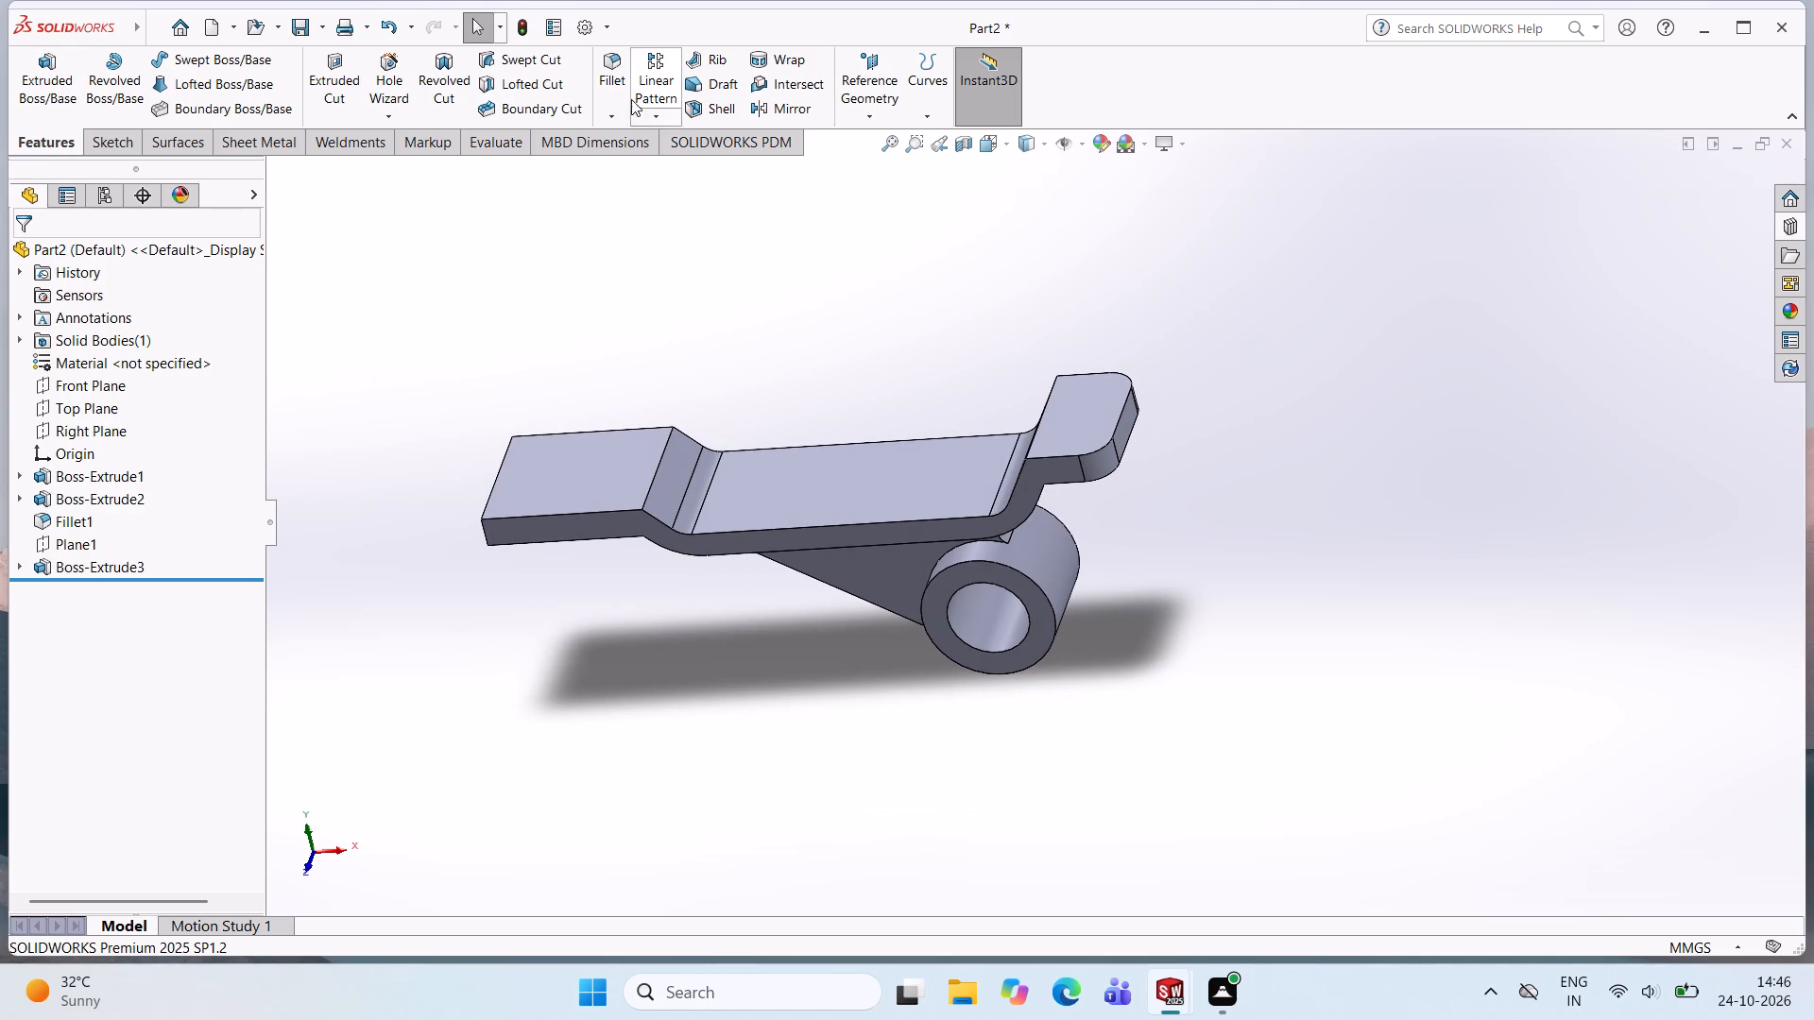
{"action": "left_click", "coordinate": [625, 78]}
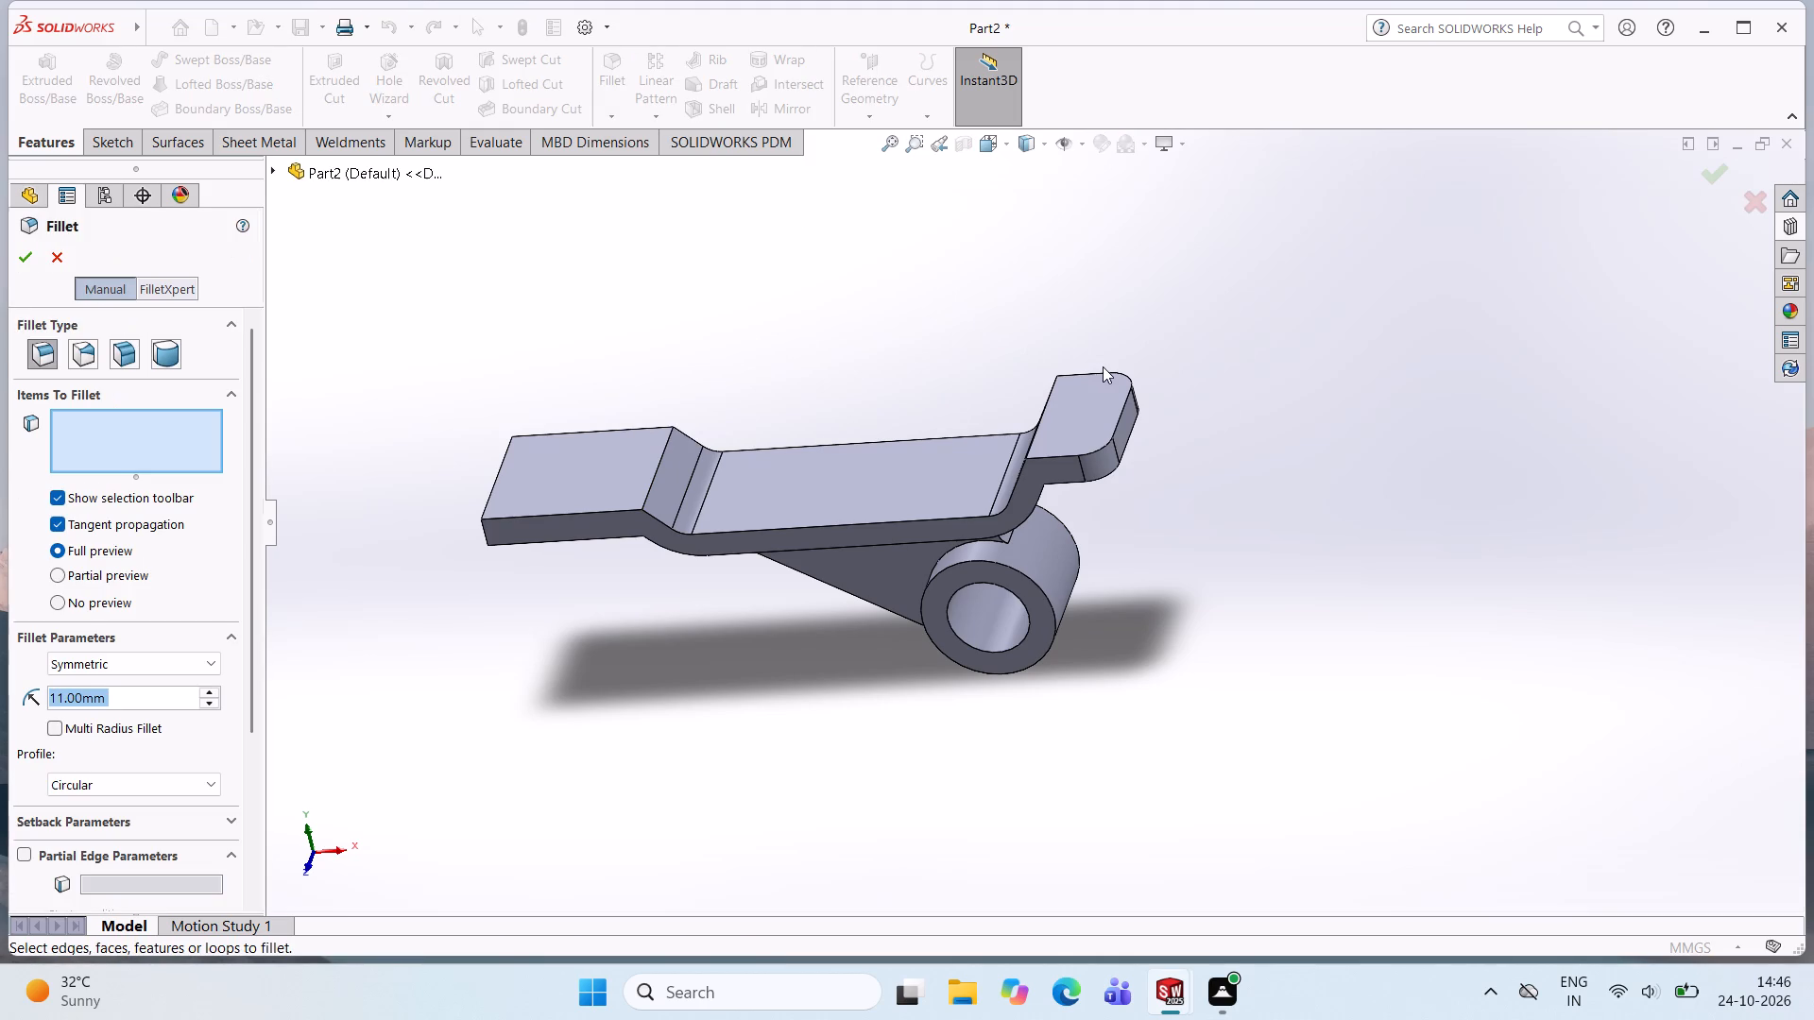
{"action": "left_click", "coordinate": [65, 257]}
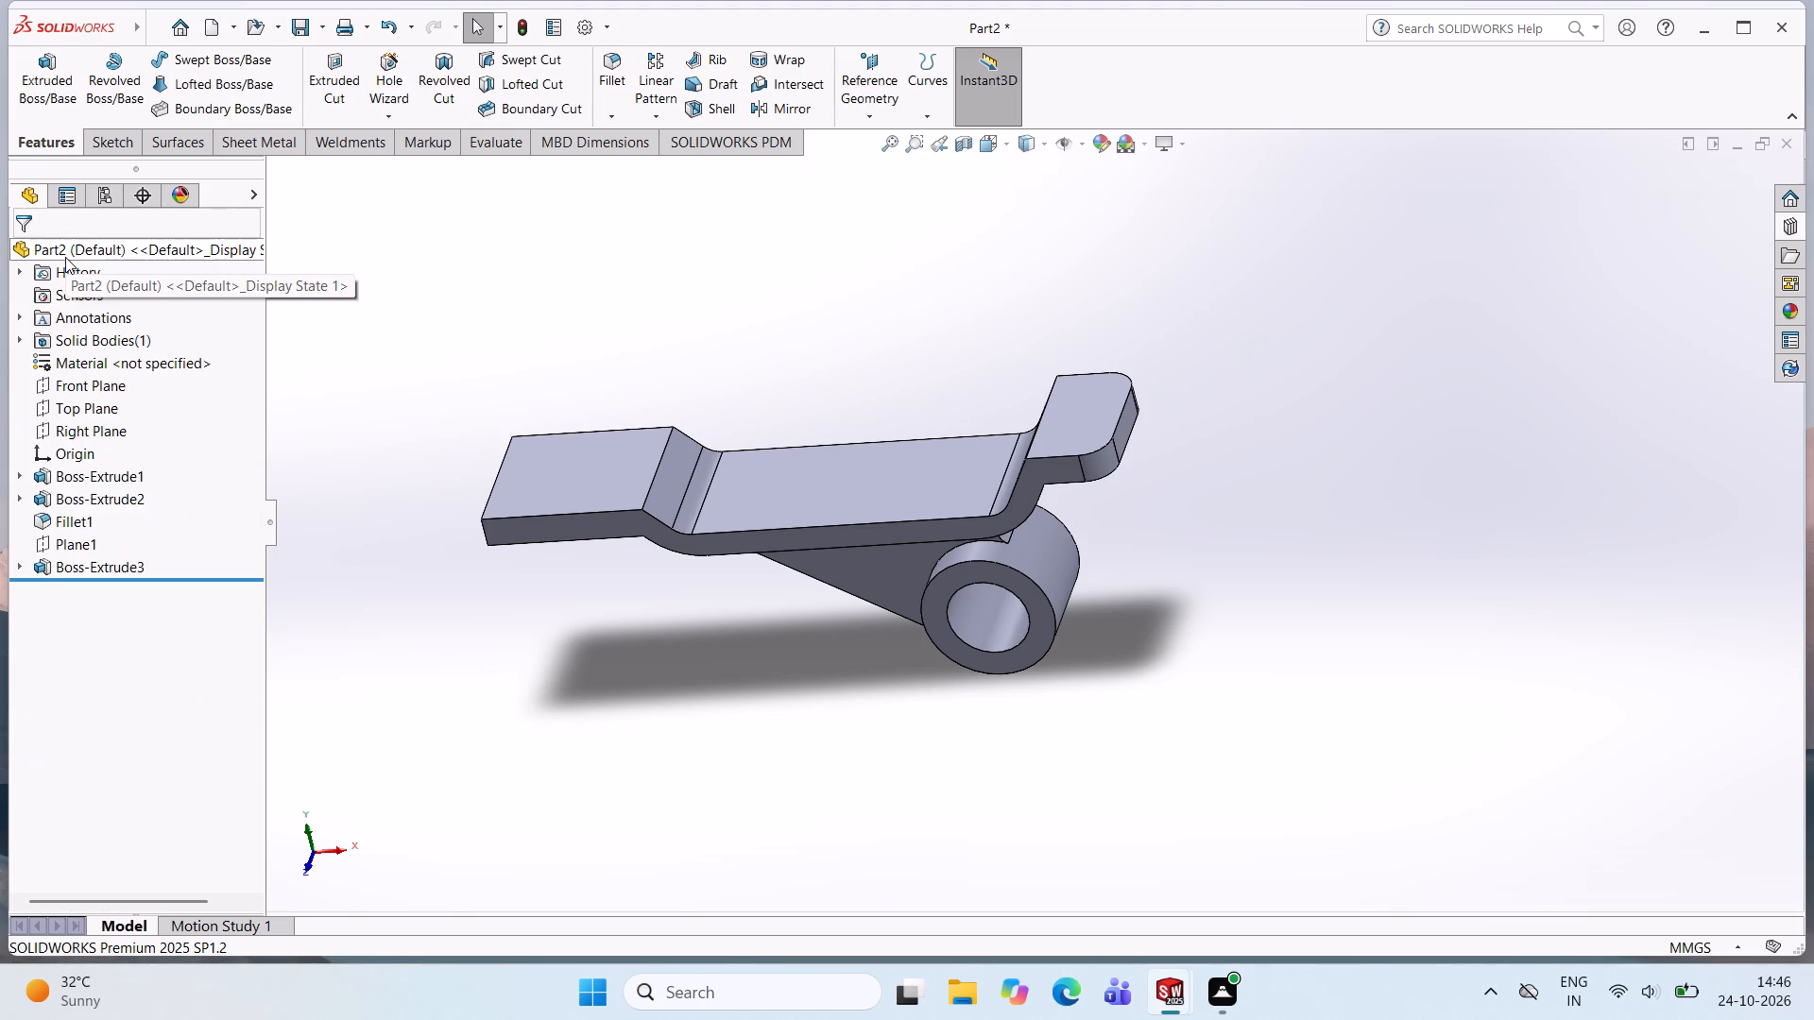
{"action": "middle_click", "coordinate": [744, 362]}
{"action": "middle_click_drag", "start_coordinate": [804, 402], "coordinate": [839, 286]}
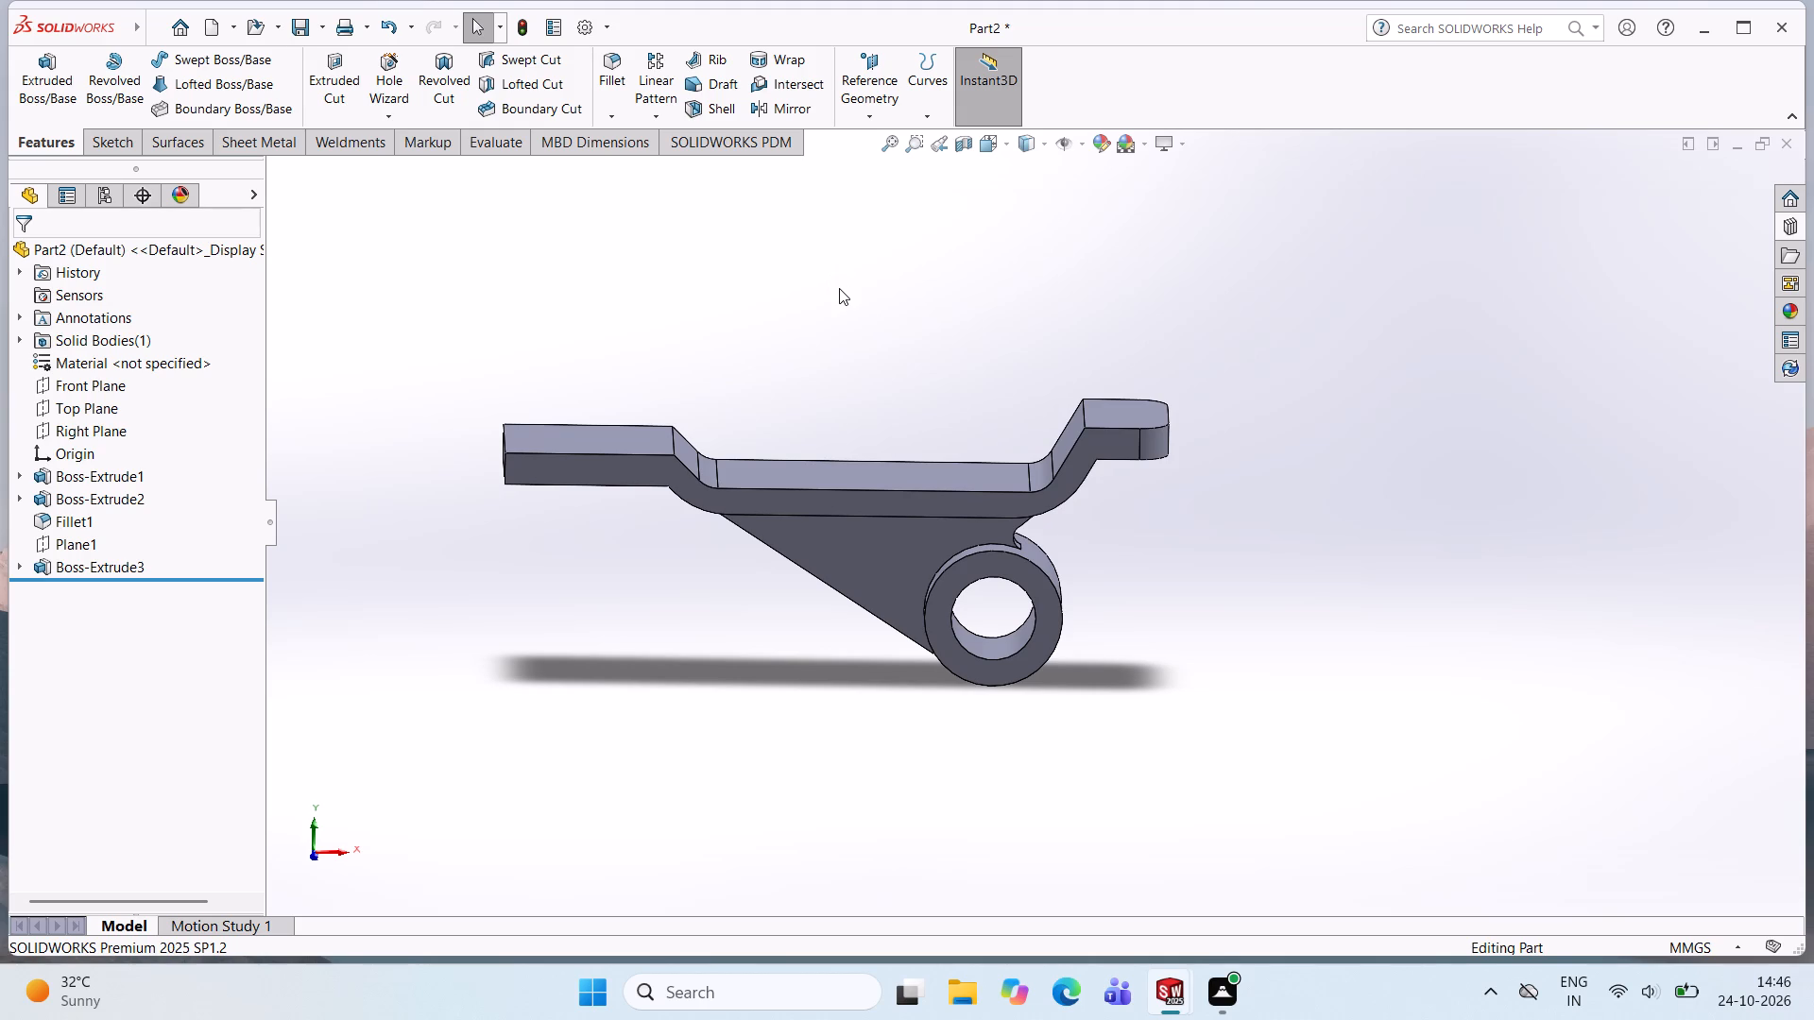
On Plane1, sketch a horizontal line about 36 mm long from the long end's sloped step face, then a line sloping down to the plate's upper face.
{"action": "left_click", "coordinate": [60, 548]}
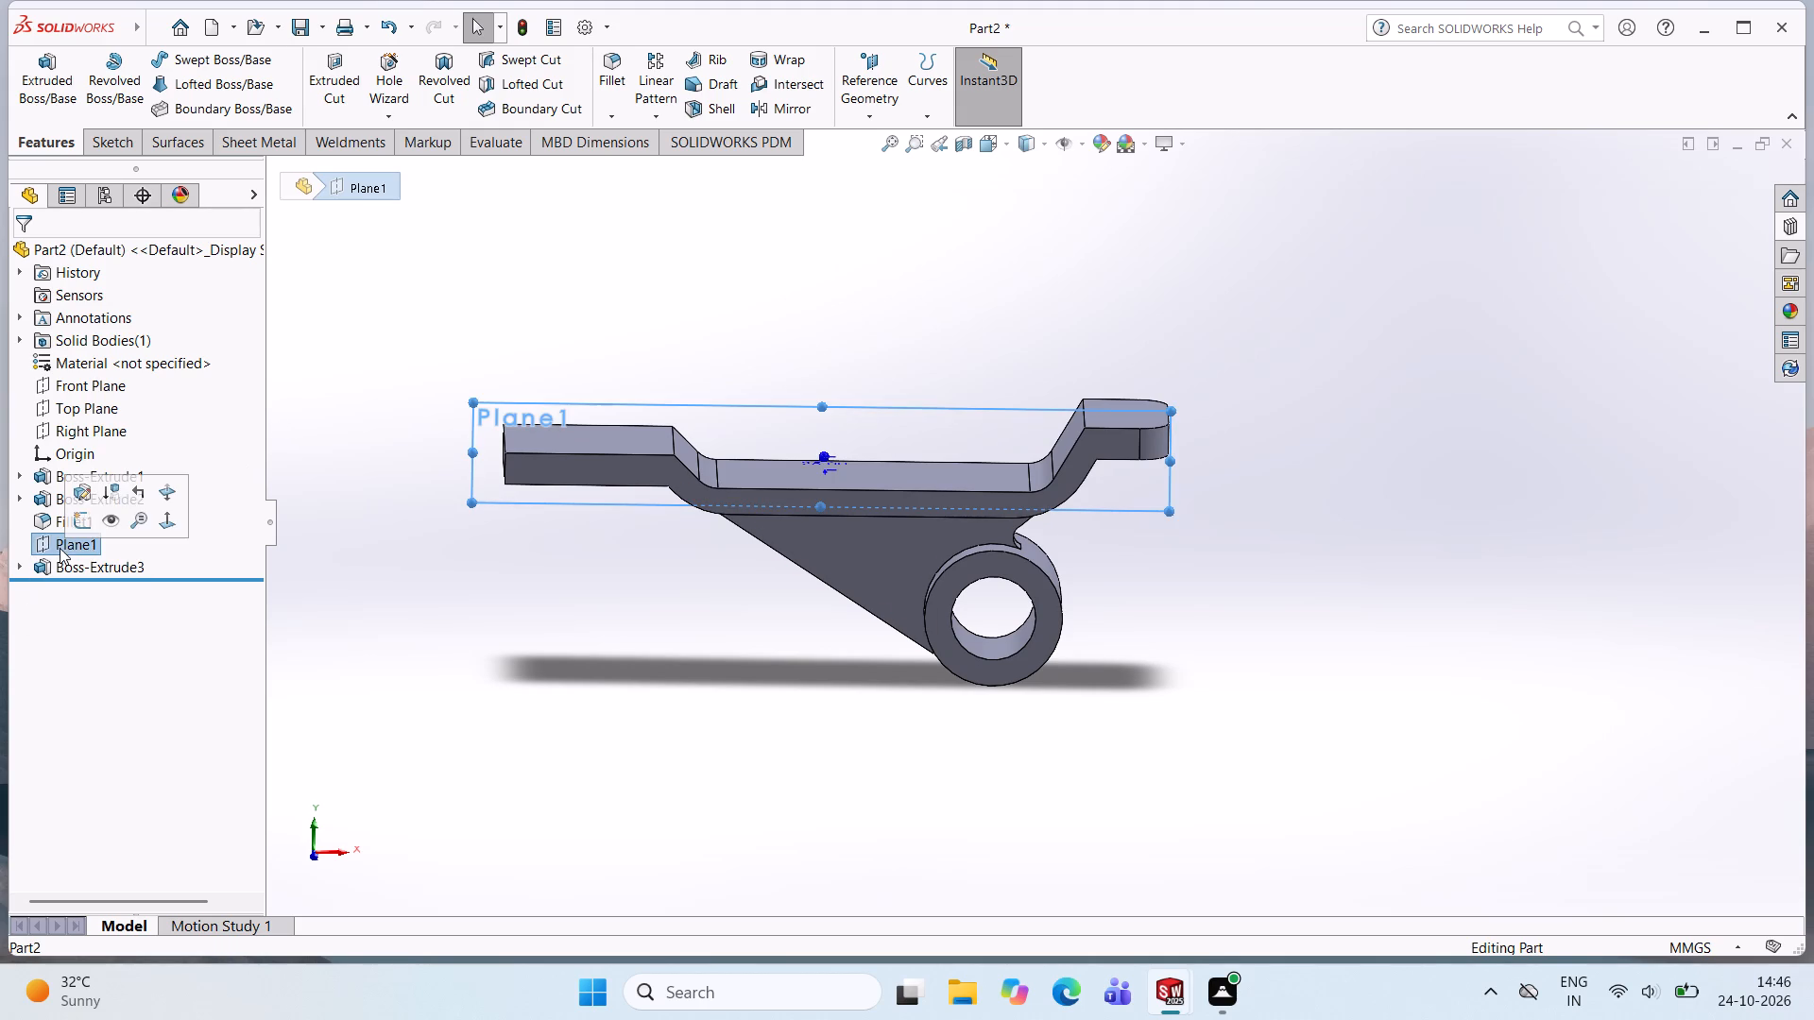
{"action": "left_click", "coordinate": [168, 524]}
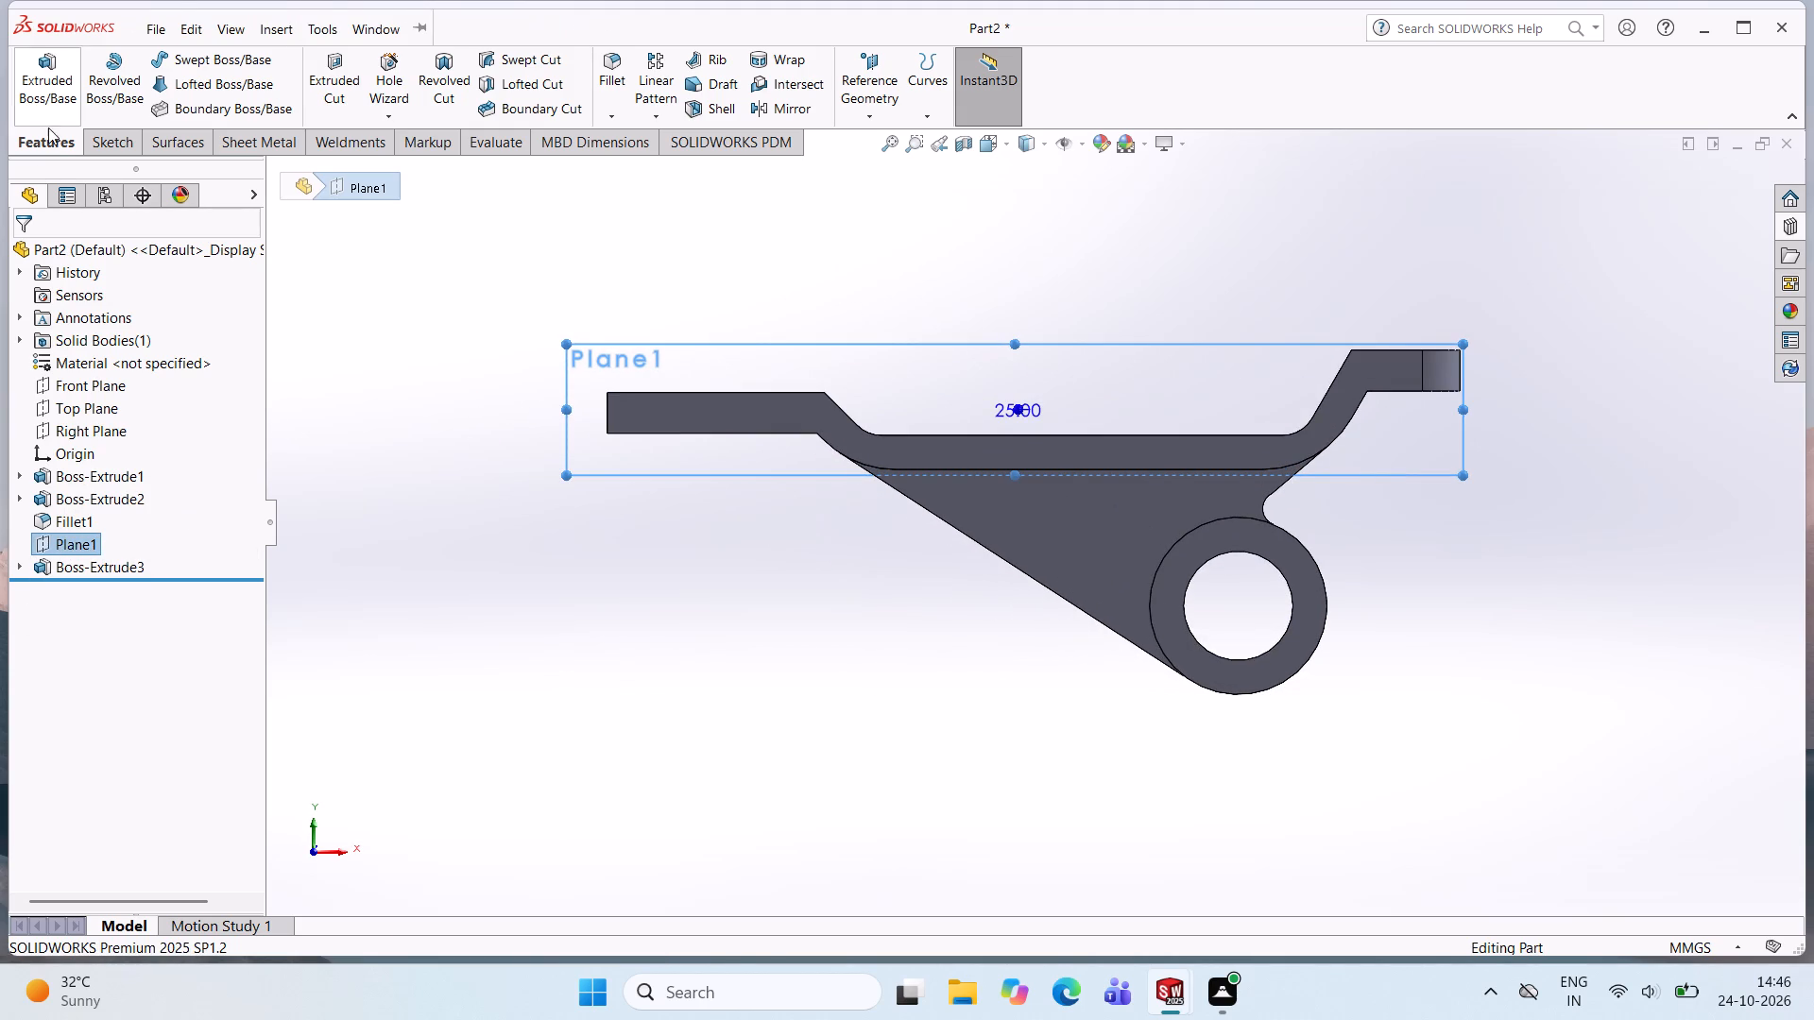
{"action": "left_click", "coordinate": [103, 142]}
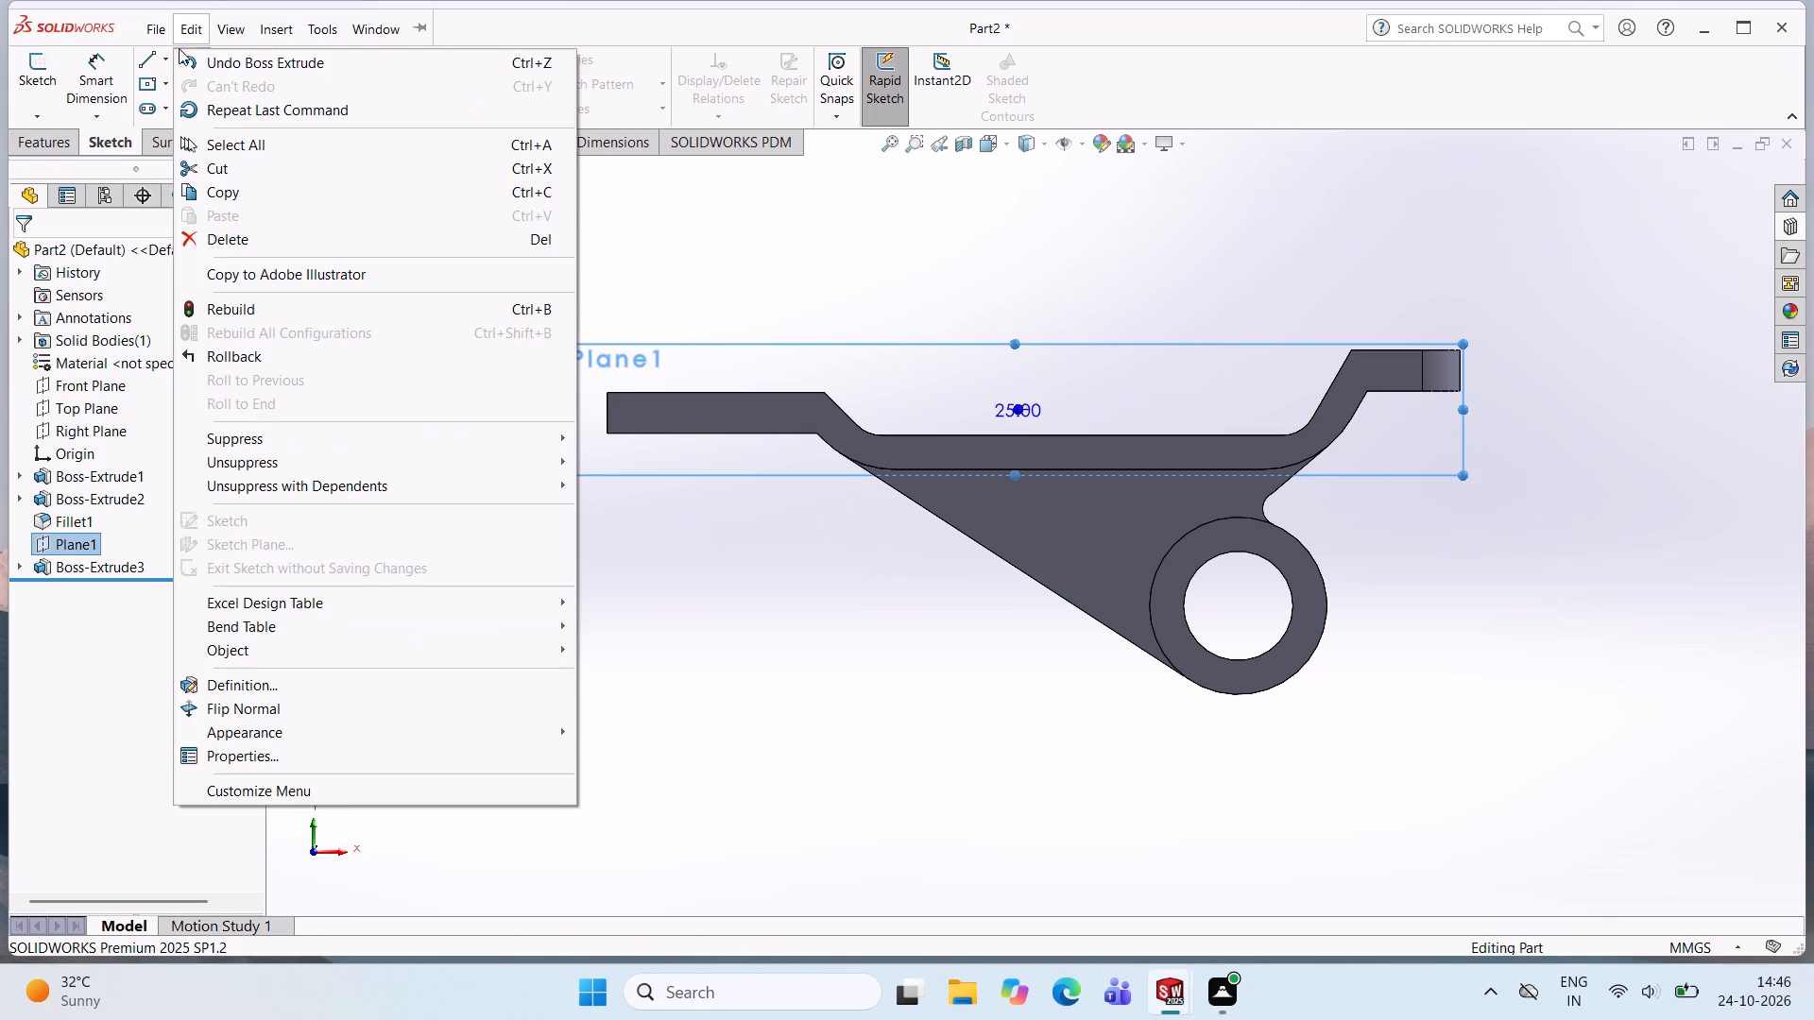
{"action": "left_click", "coordinate": [150, 55]}
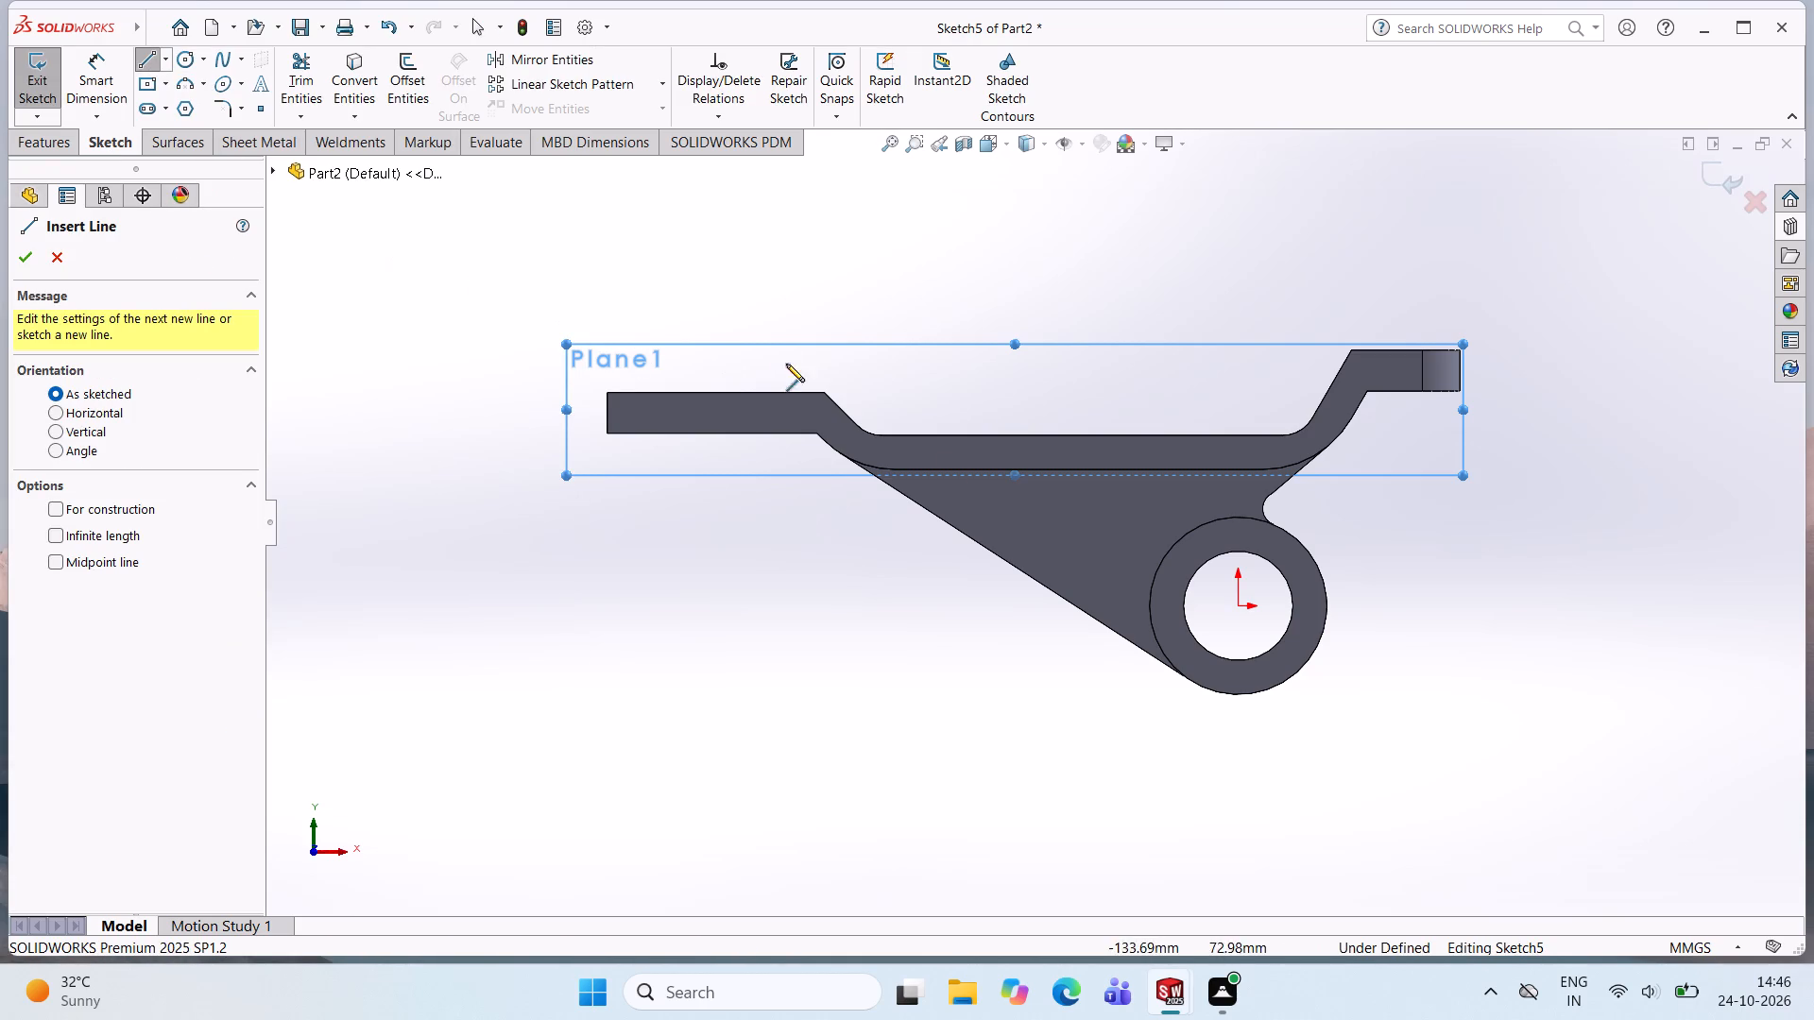
{"action": "left_click", "coordinate": [846, 410]}
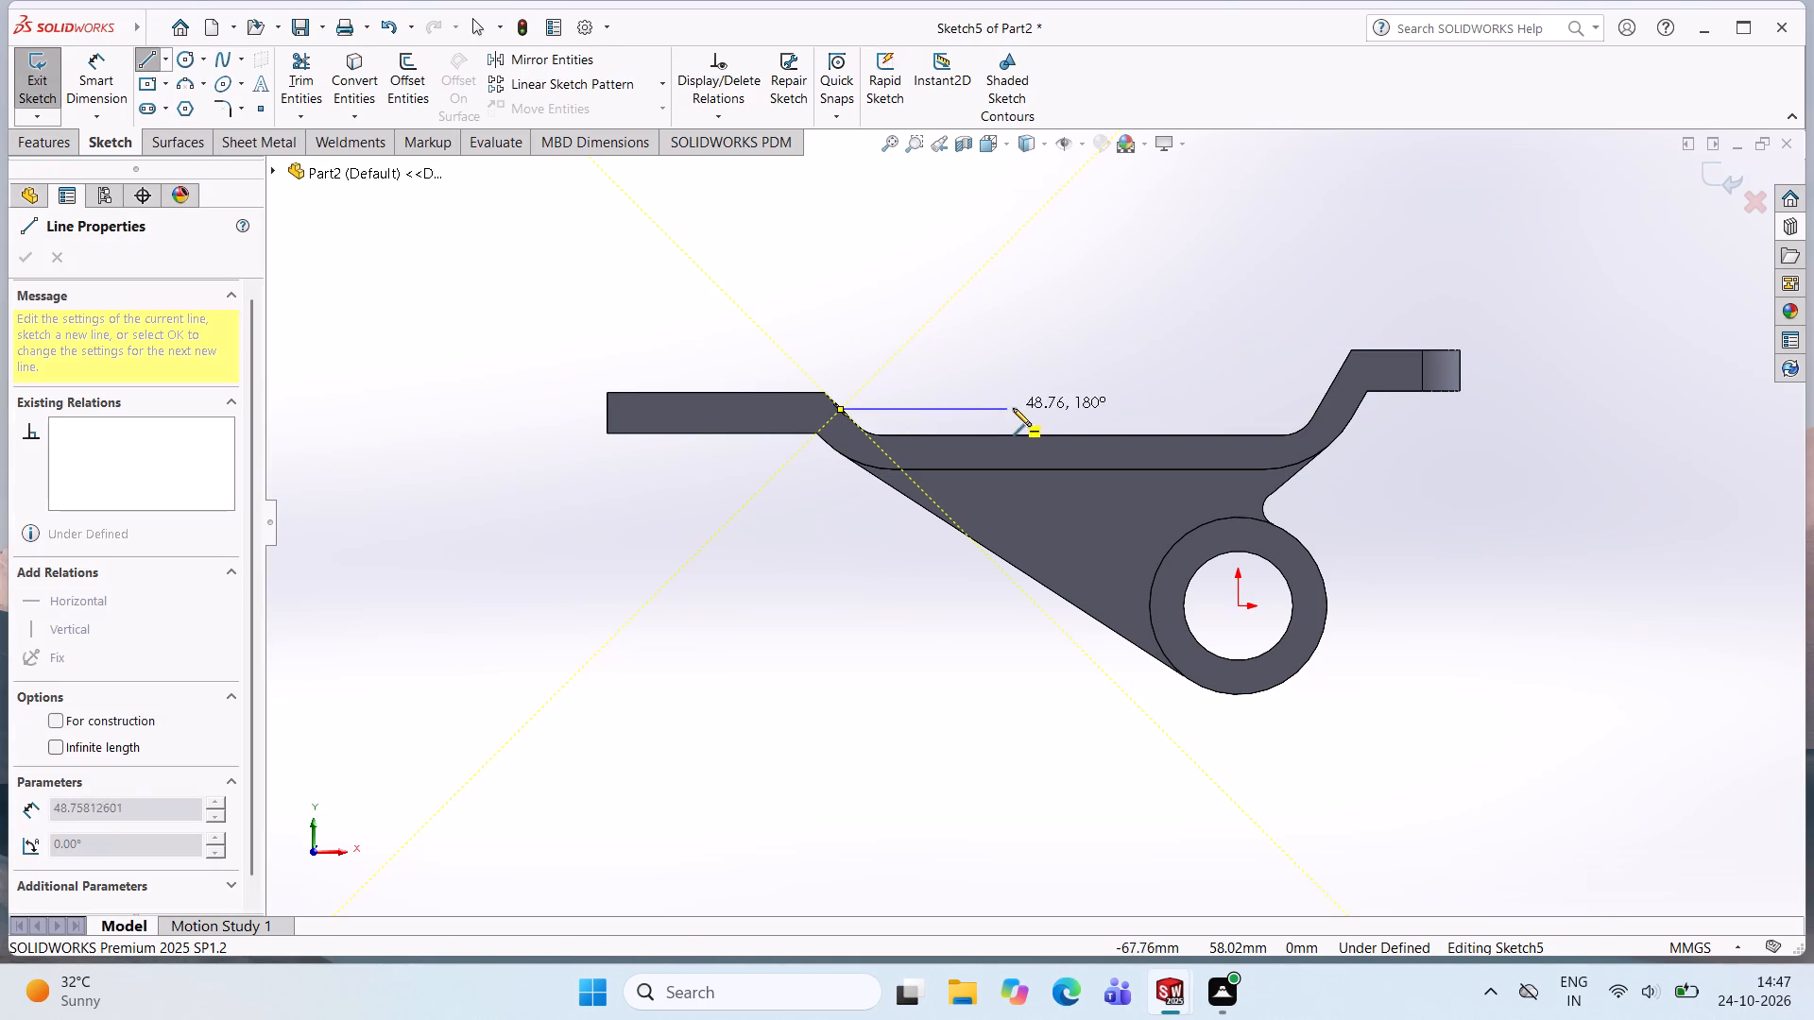
{"action": "left_click", "coordinate": [964, 413]}
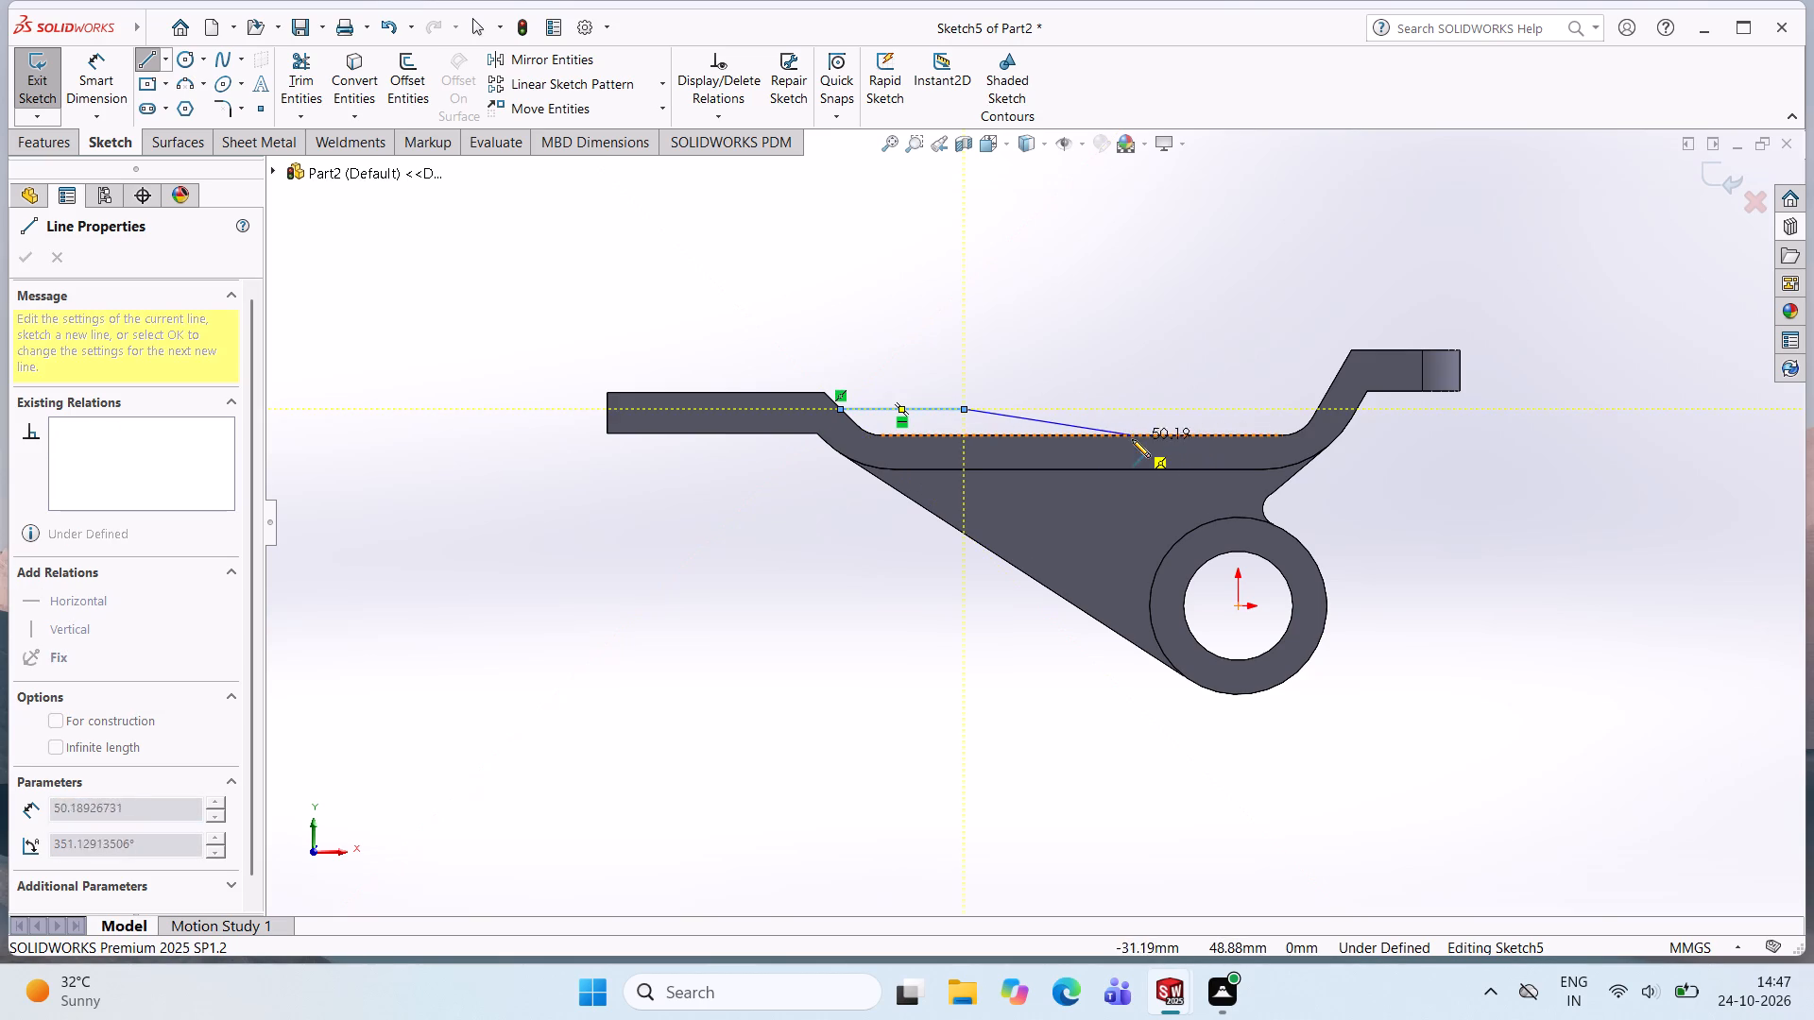
{"action": "left_click", "coordinate": [1114, 437]}
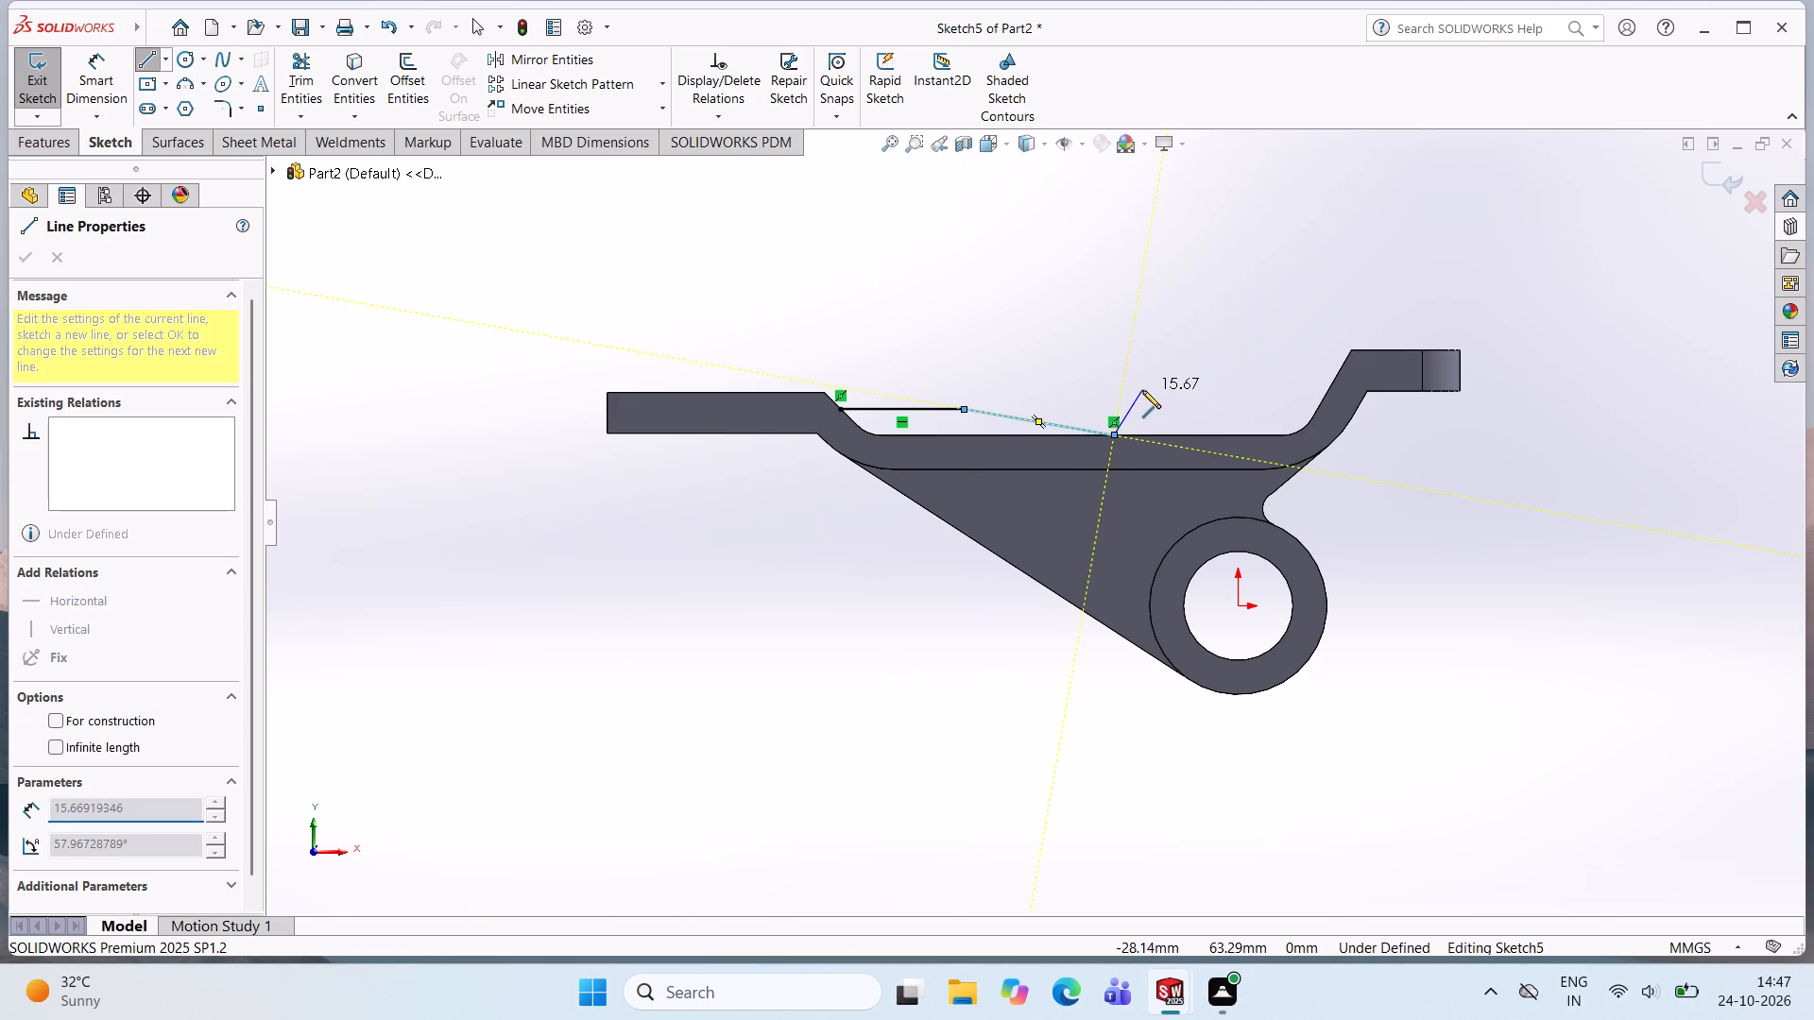
{"action": "key", "text": "Escape"}
{"action": "key", "text": "Escape"}
{"action": "key", "text": "Escape"}
{"action": "key", "text": "Escape"}
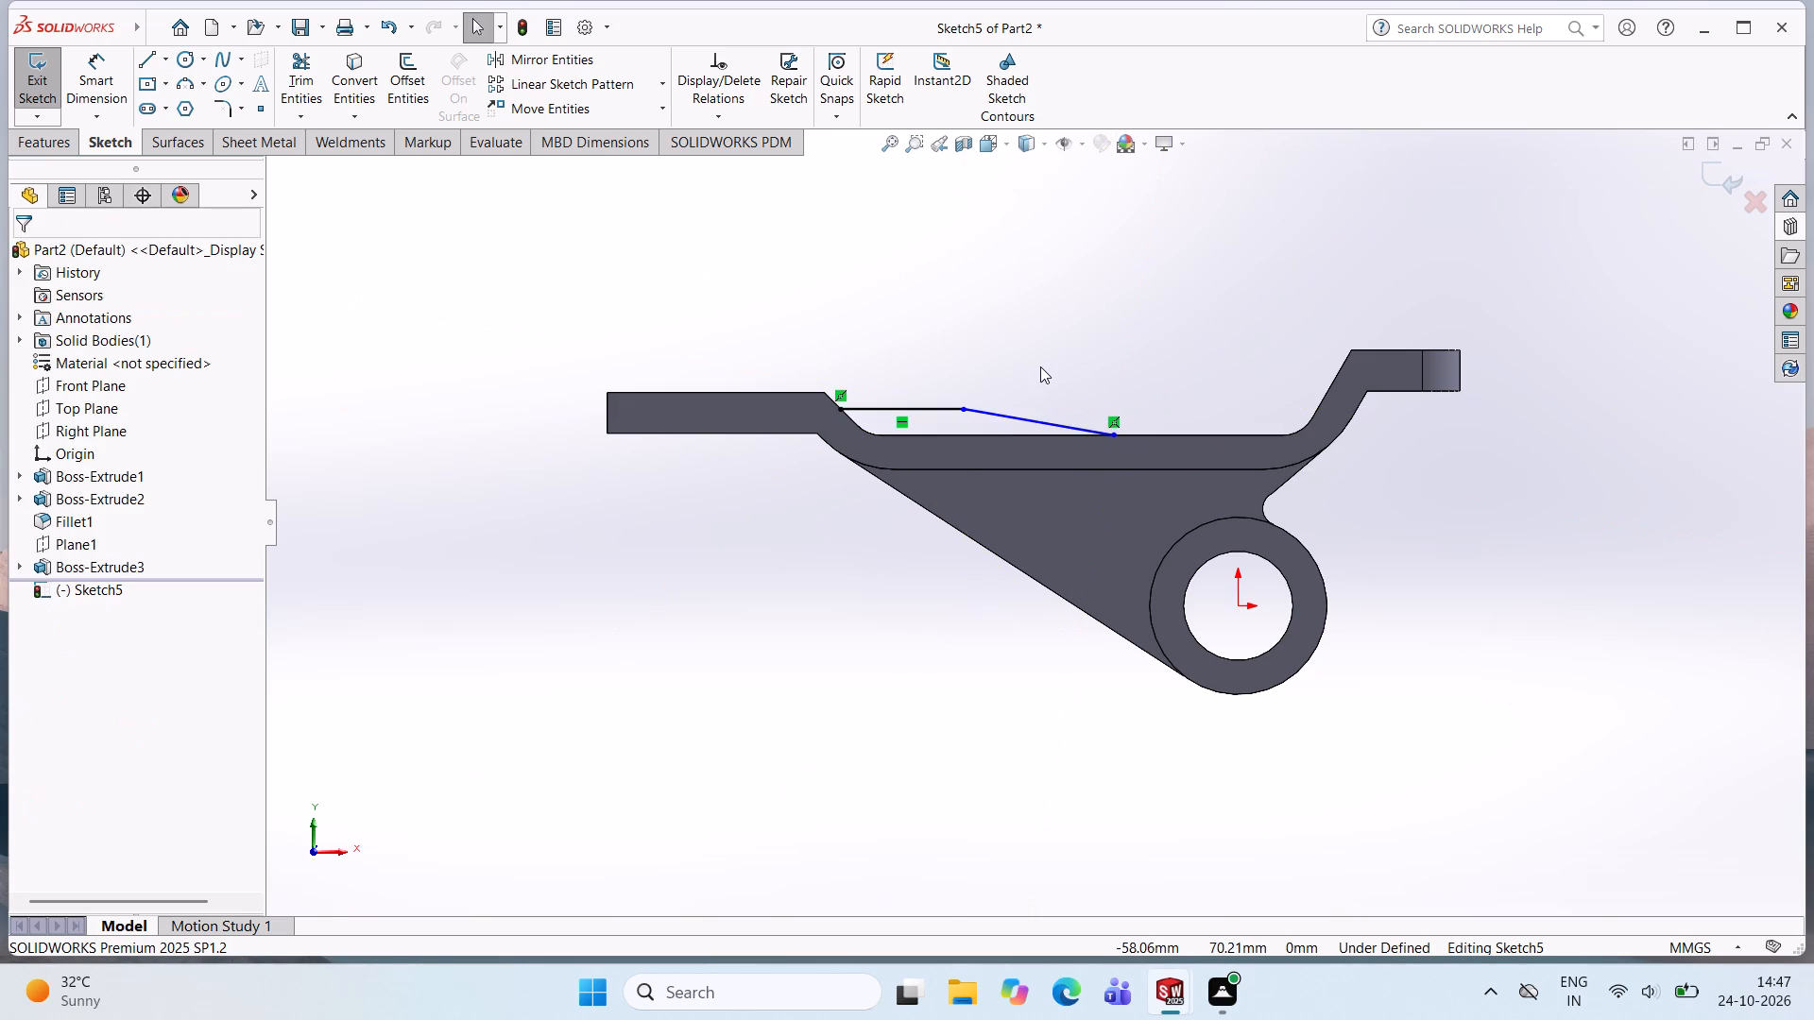
Dimension the length of the new horizontal line starting at the plate's sloped step face.
{"action": "scroll", "coordinate": [829, 399], "scroll_direction": "down", "scroll_amount": 4}
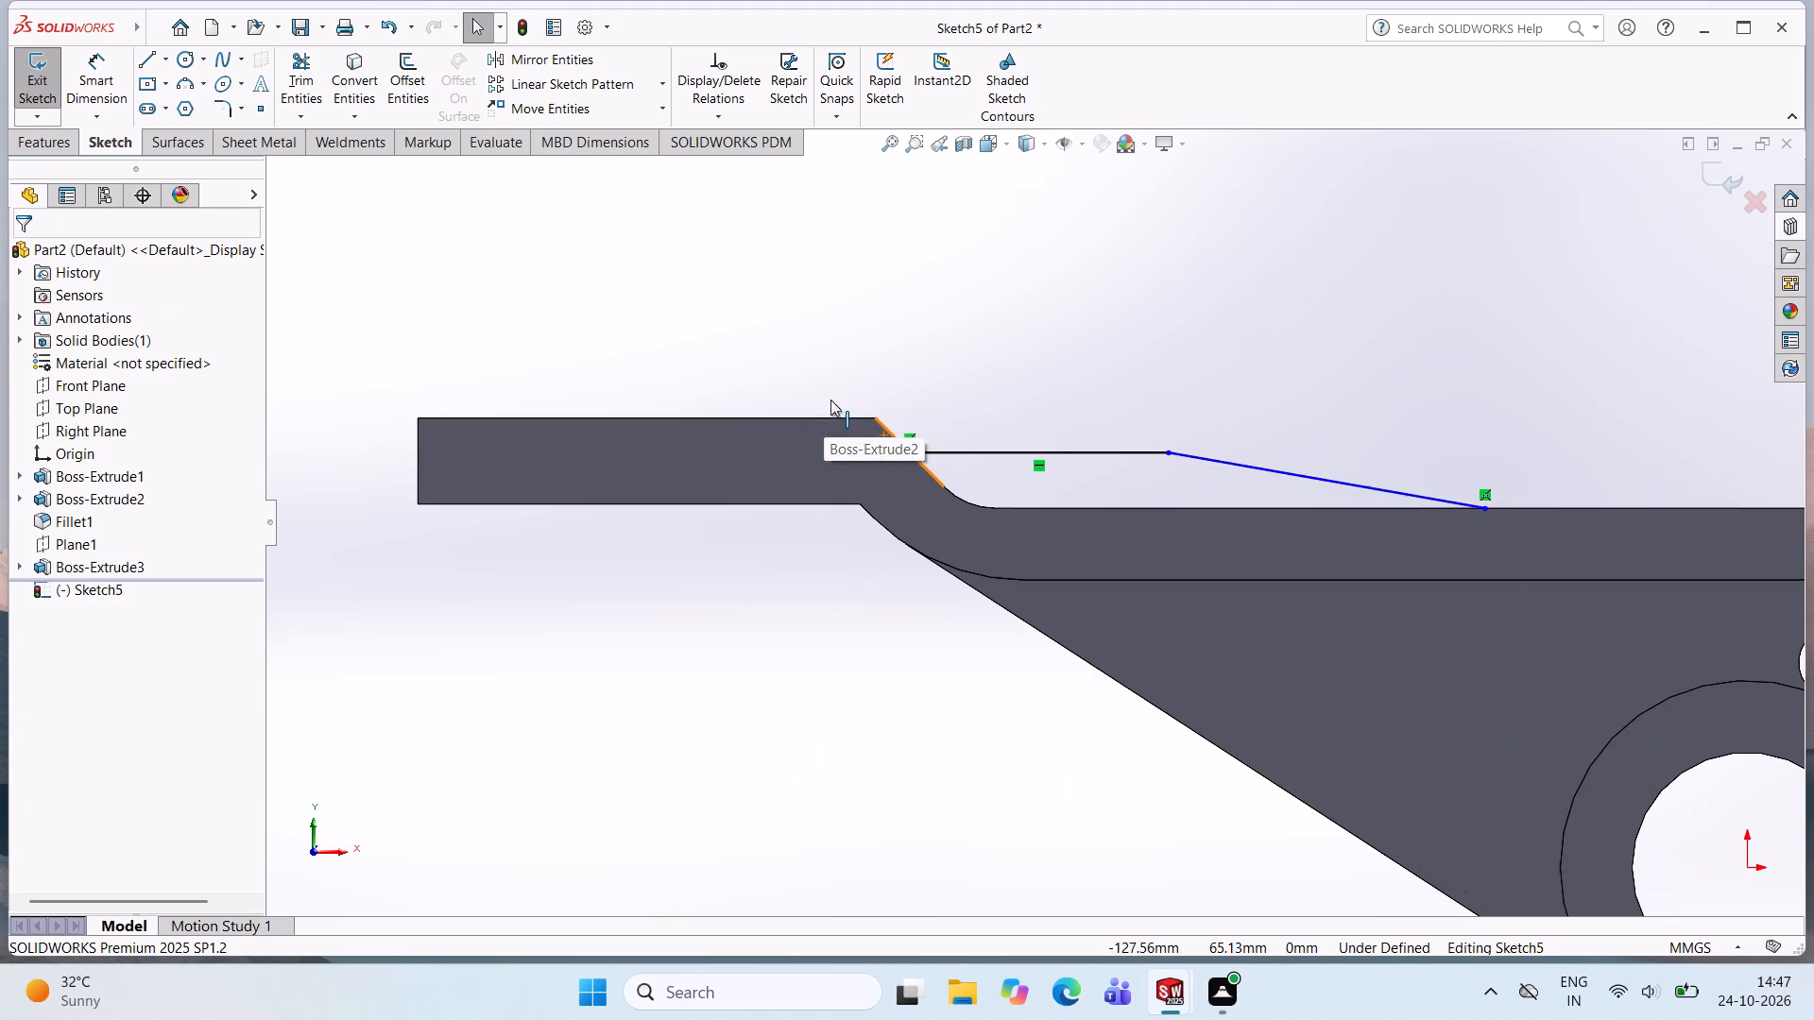
{"action": "left_click", "coordinate": [101, 96]}
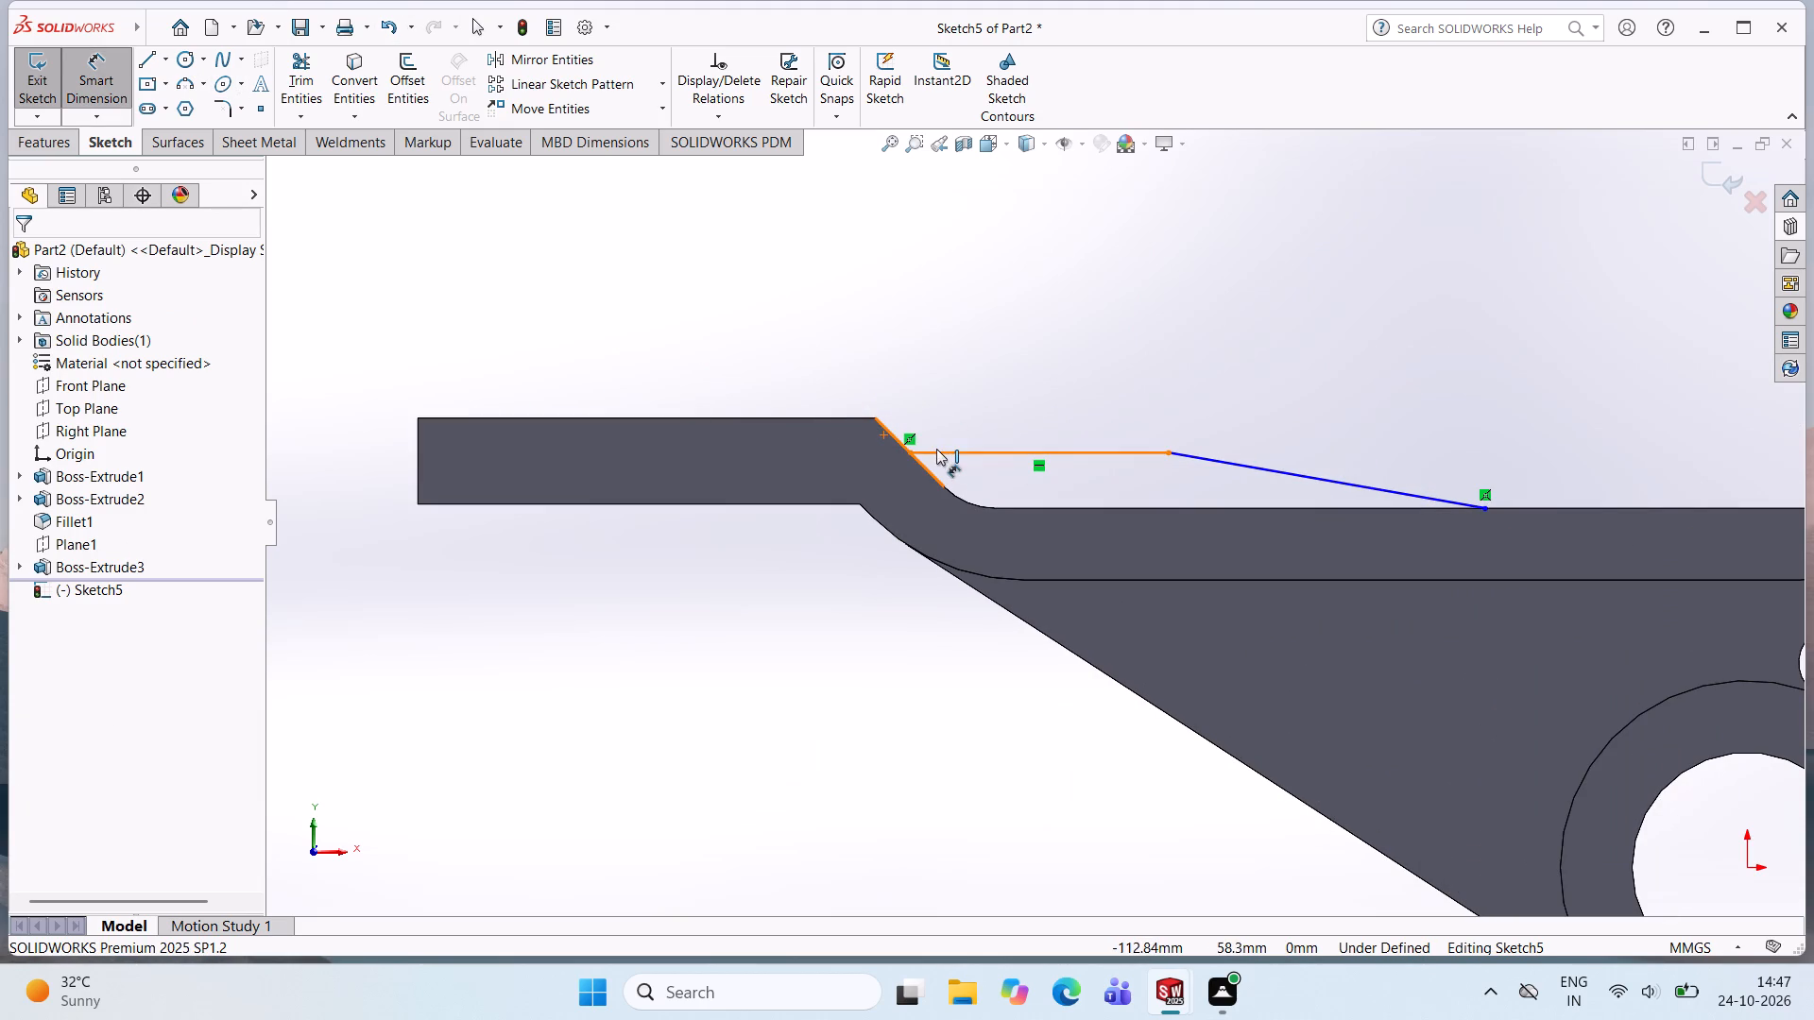
{"action": "left_click", "coordinate": [936, 449]}
{"action": "left_click", "coordinate": [875, 415]}
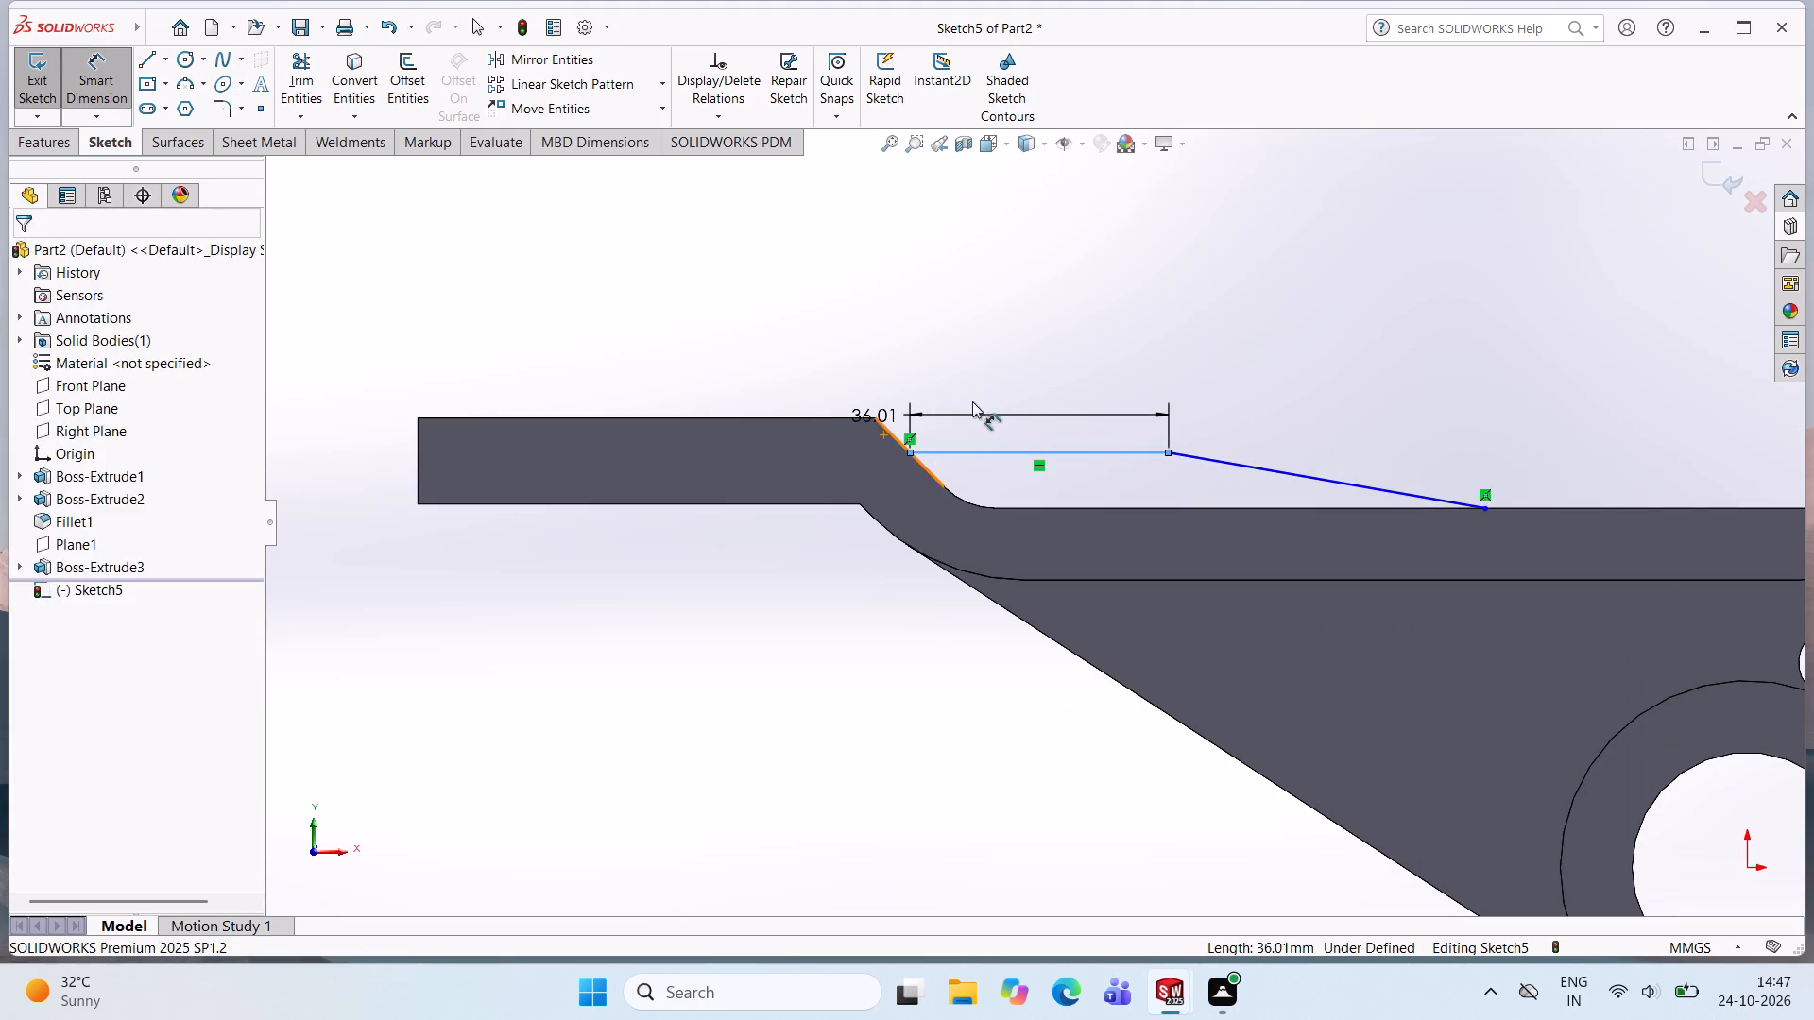
{"action": "left_click", "coordinate": [817, 394]}
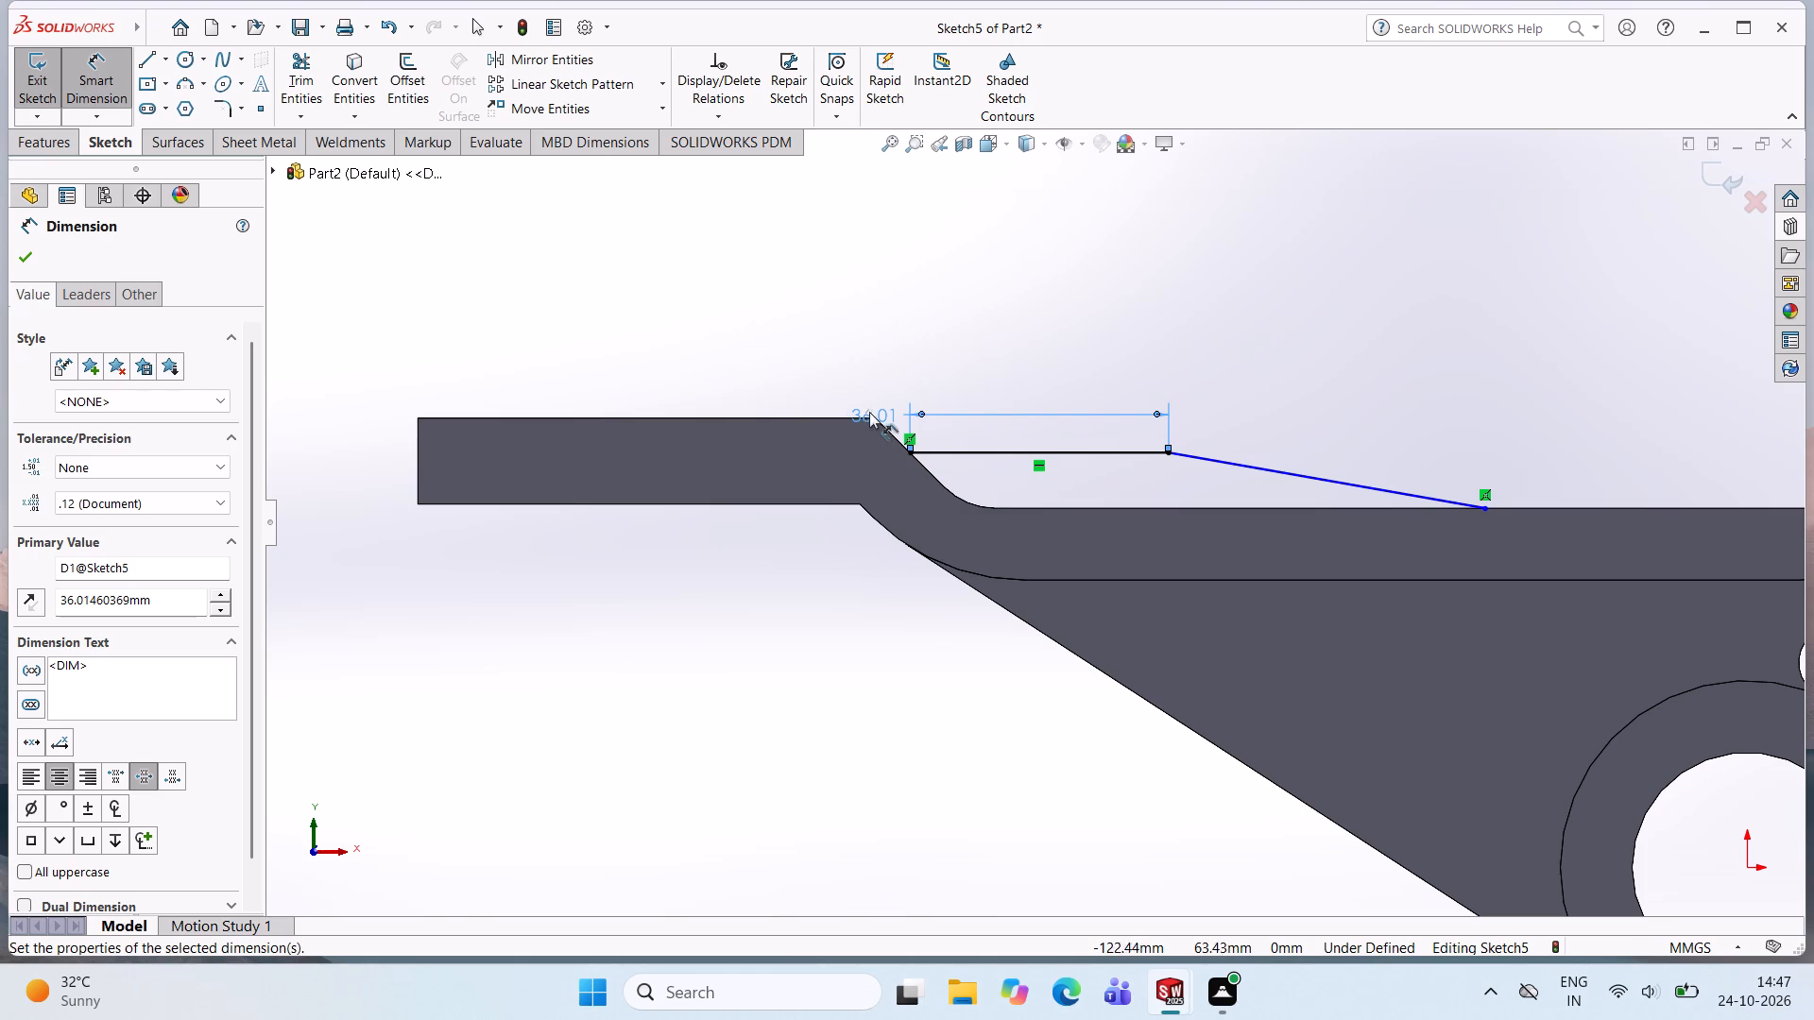
{"action": "left_click", "coordinate": [924, 414]}
{"action": "key", "text": "Escape"}
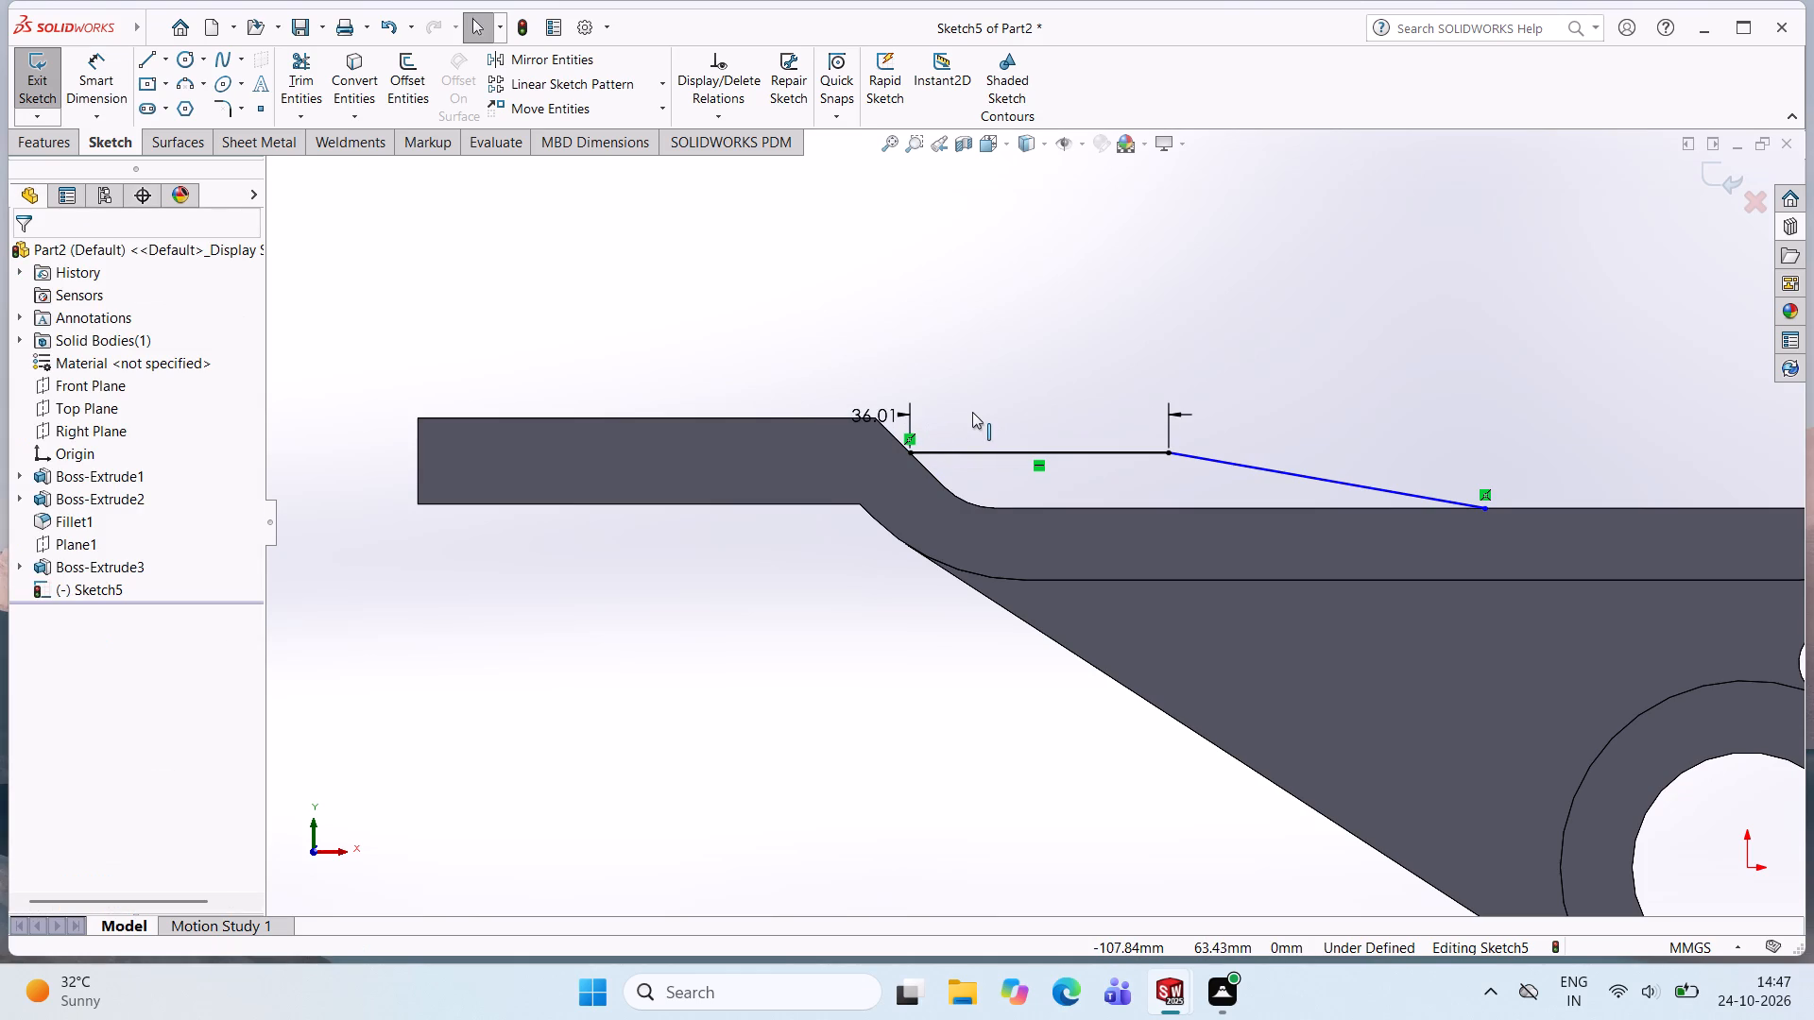
{"action": "key", "text": "Escape"}
Delete the length dimension of the horizontal line starting at the sloped step face.
{"action": "left_click", "coordinate": [893, 415]}
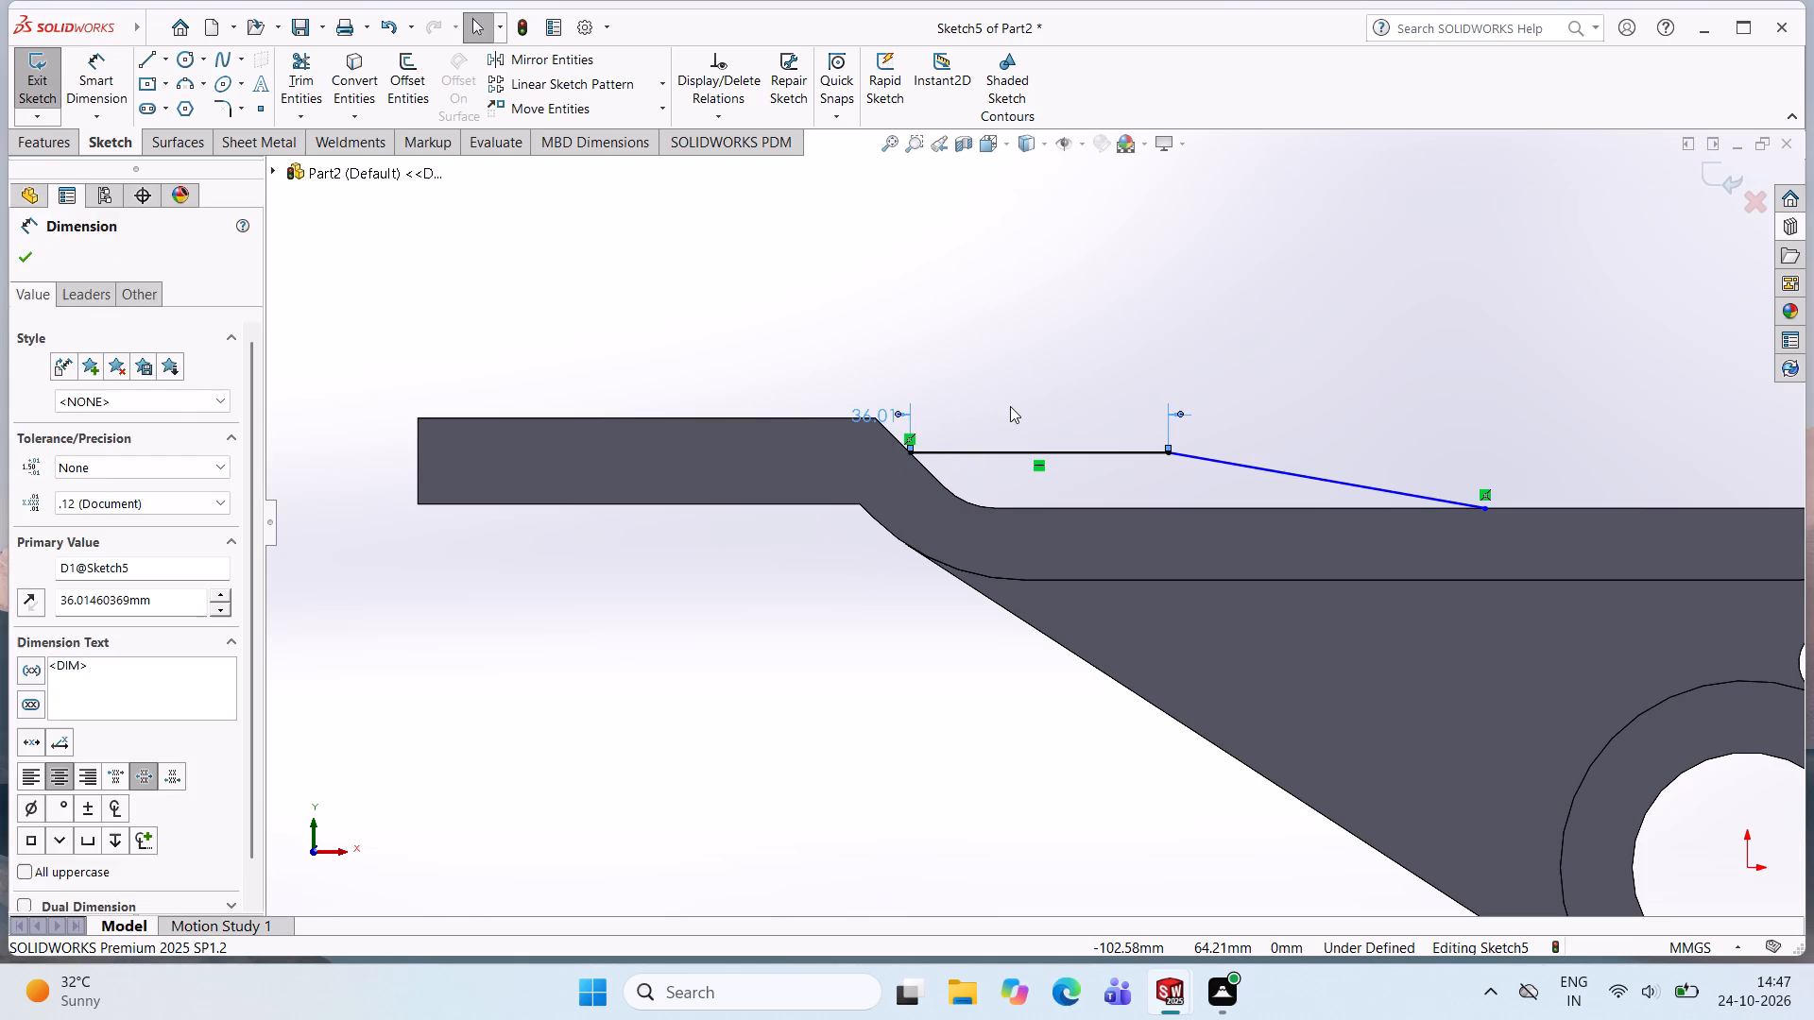
{"action": "key", "text": "Delete"}
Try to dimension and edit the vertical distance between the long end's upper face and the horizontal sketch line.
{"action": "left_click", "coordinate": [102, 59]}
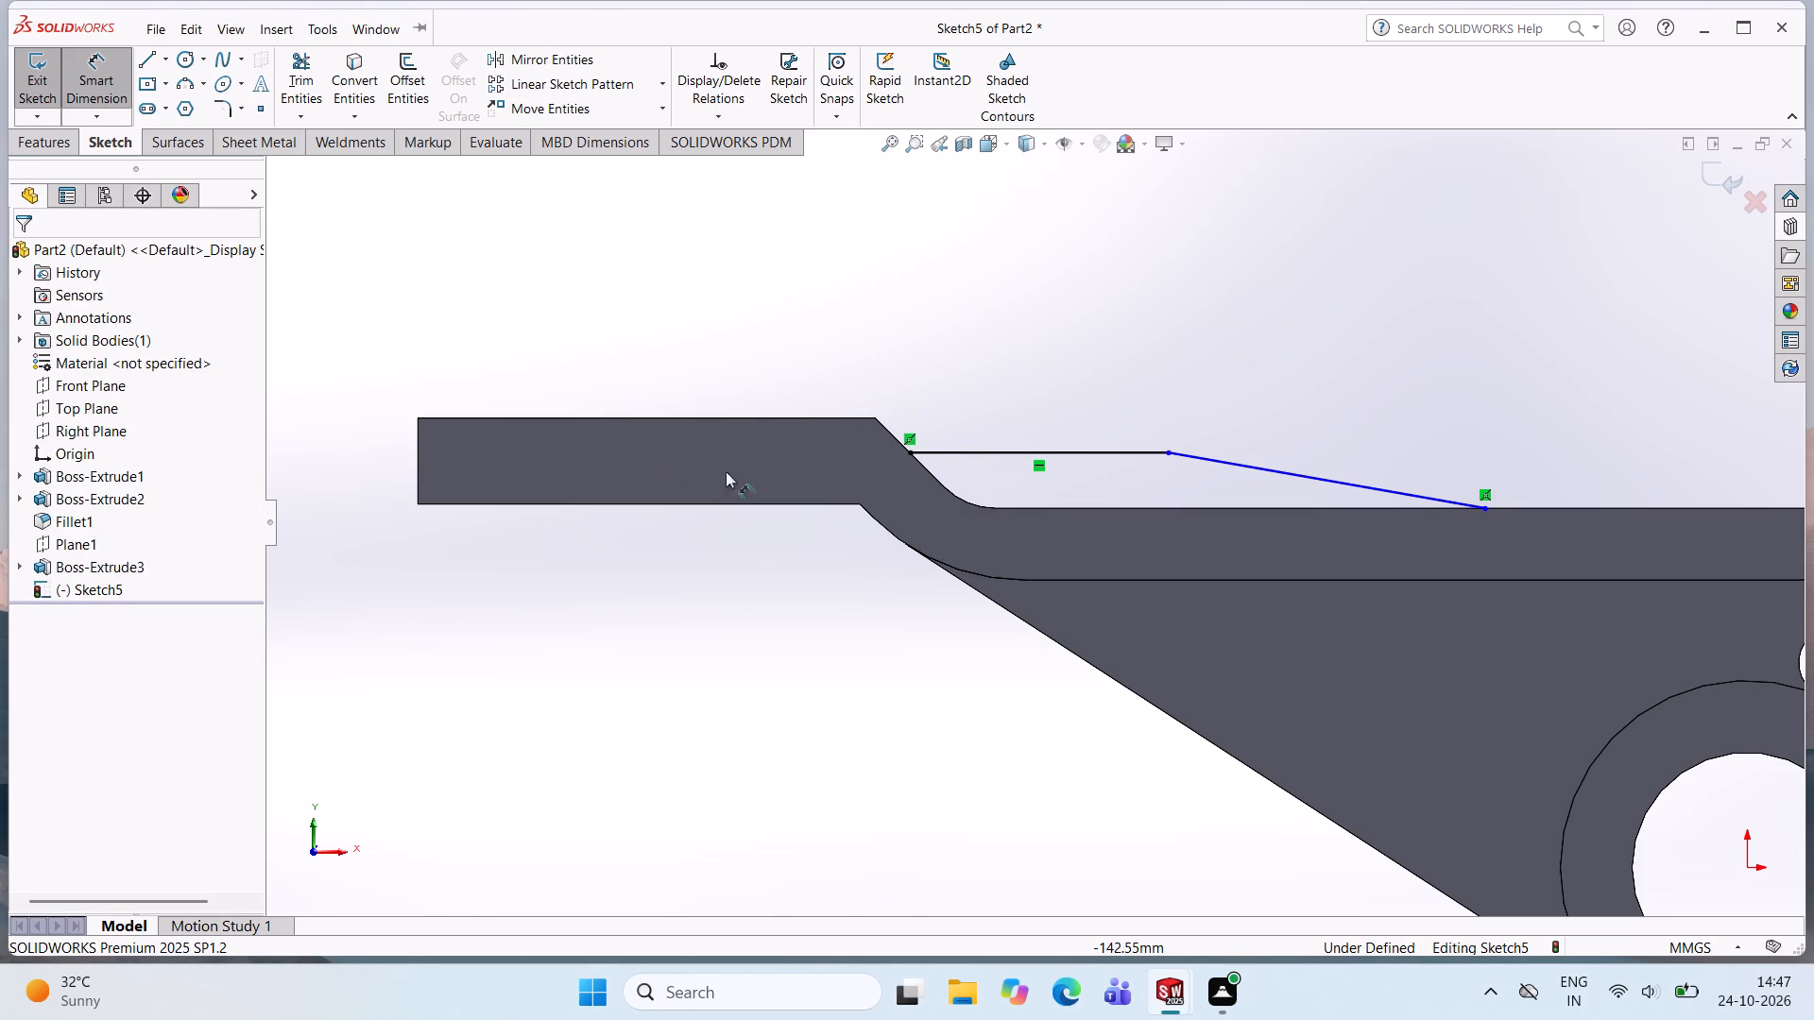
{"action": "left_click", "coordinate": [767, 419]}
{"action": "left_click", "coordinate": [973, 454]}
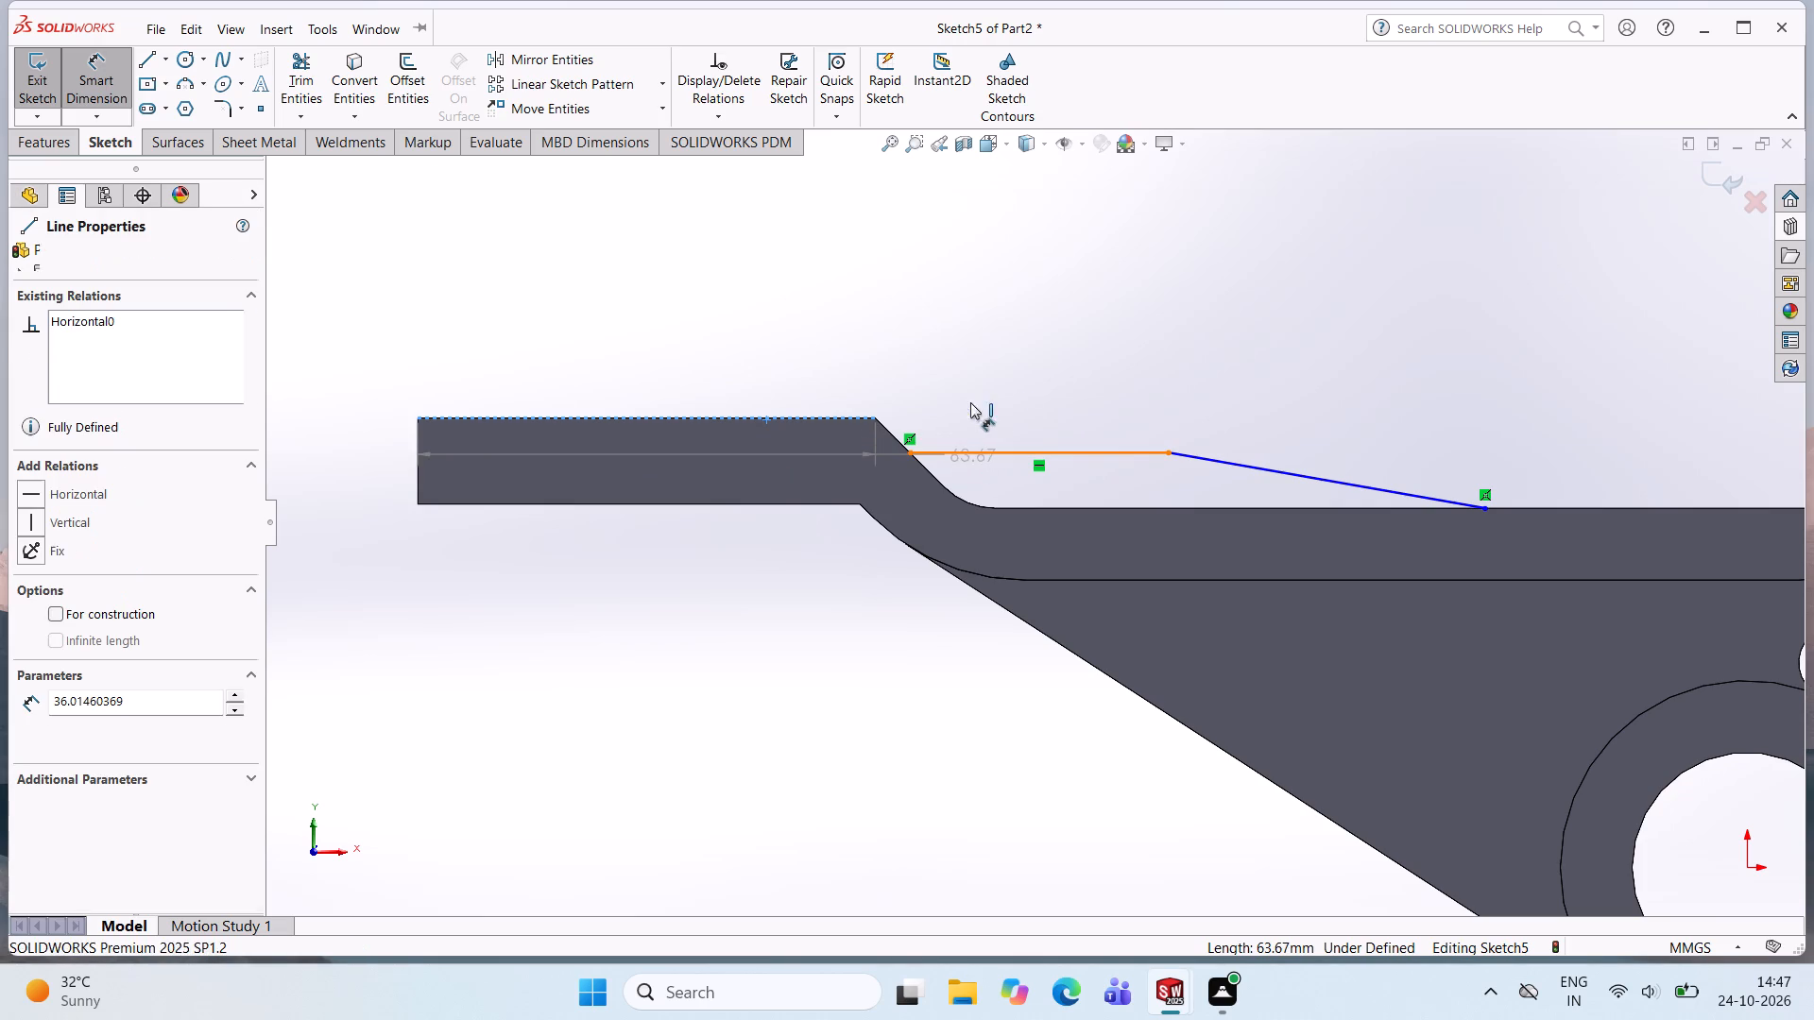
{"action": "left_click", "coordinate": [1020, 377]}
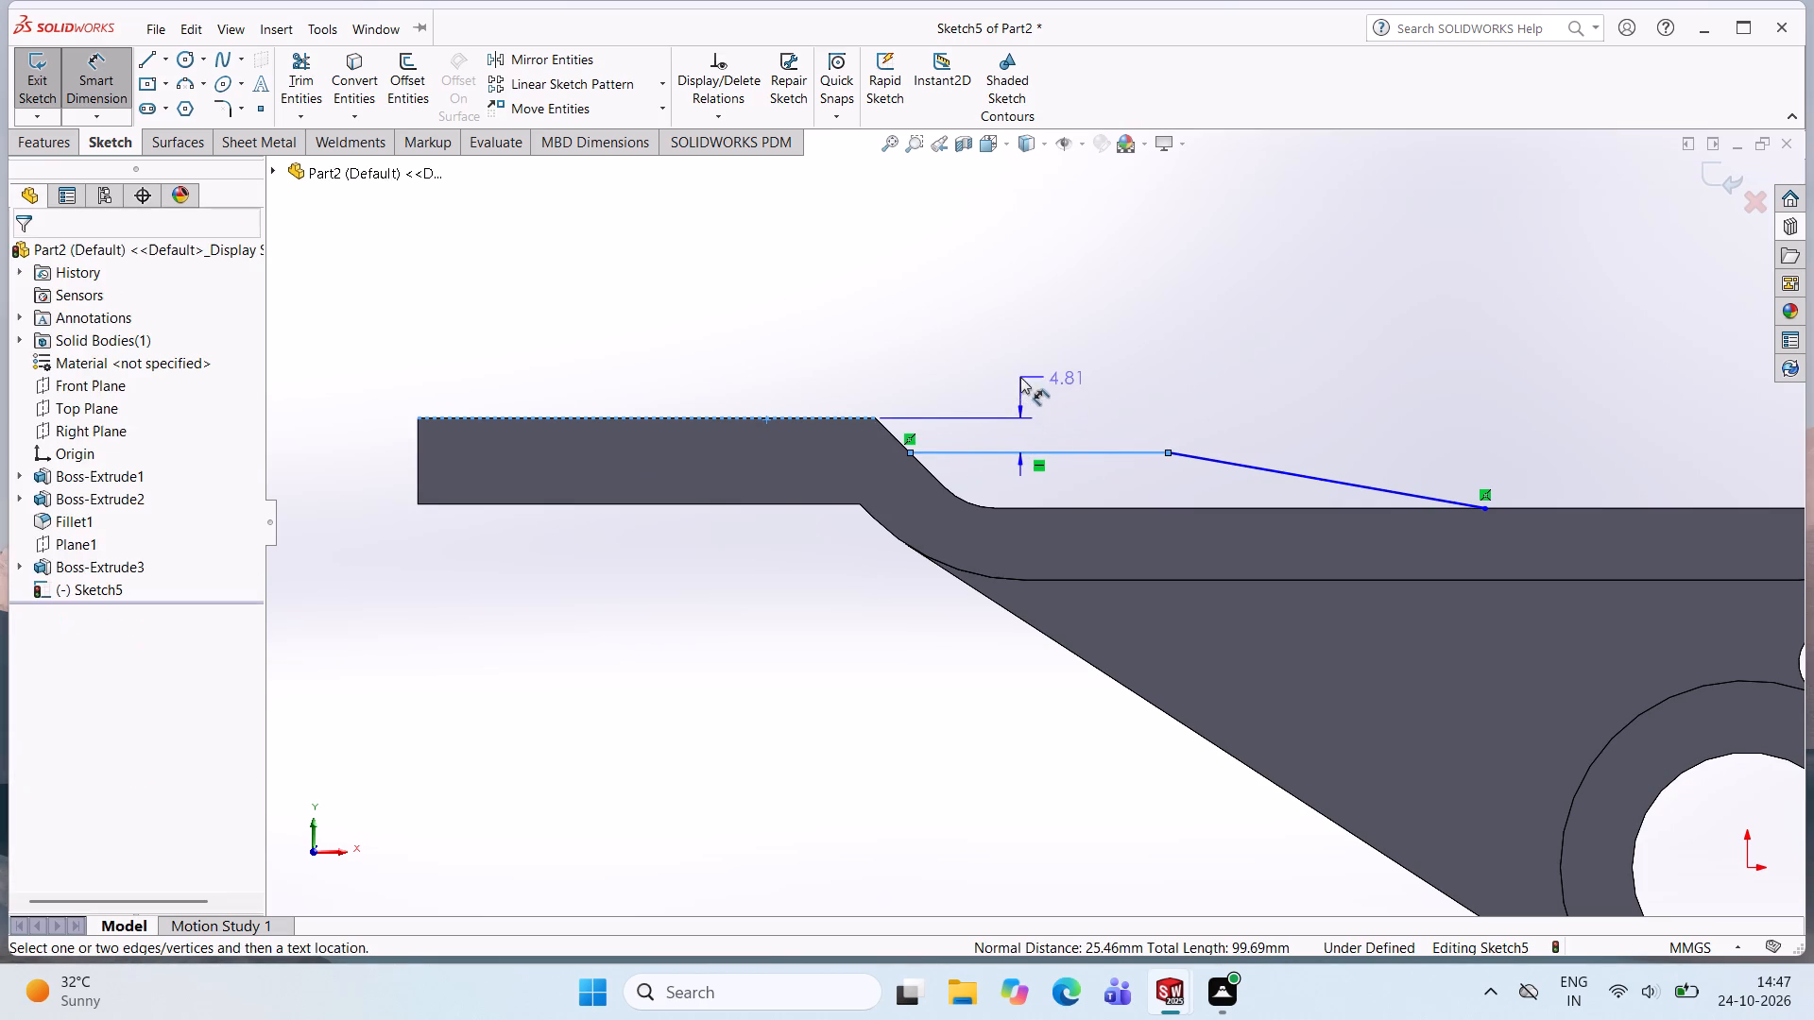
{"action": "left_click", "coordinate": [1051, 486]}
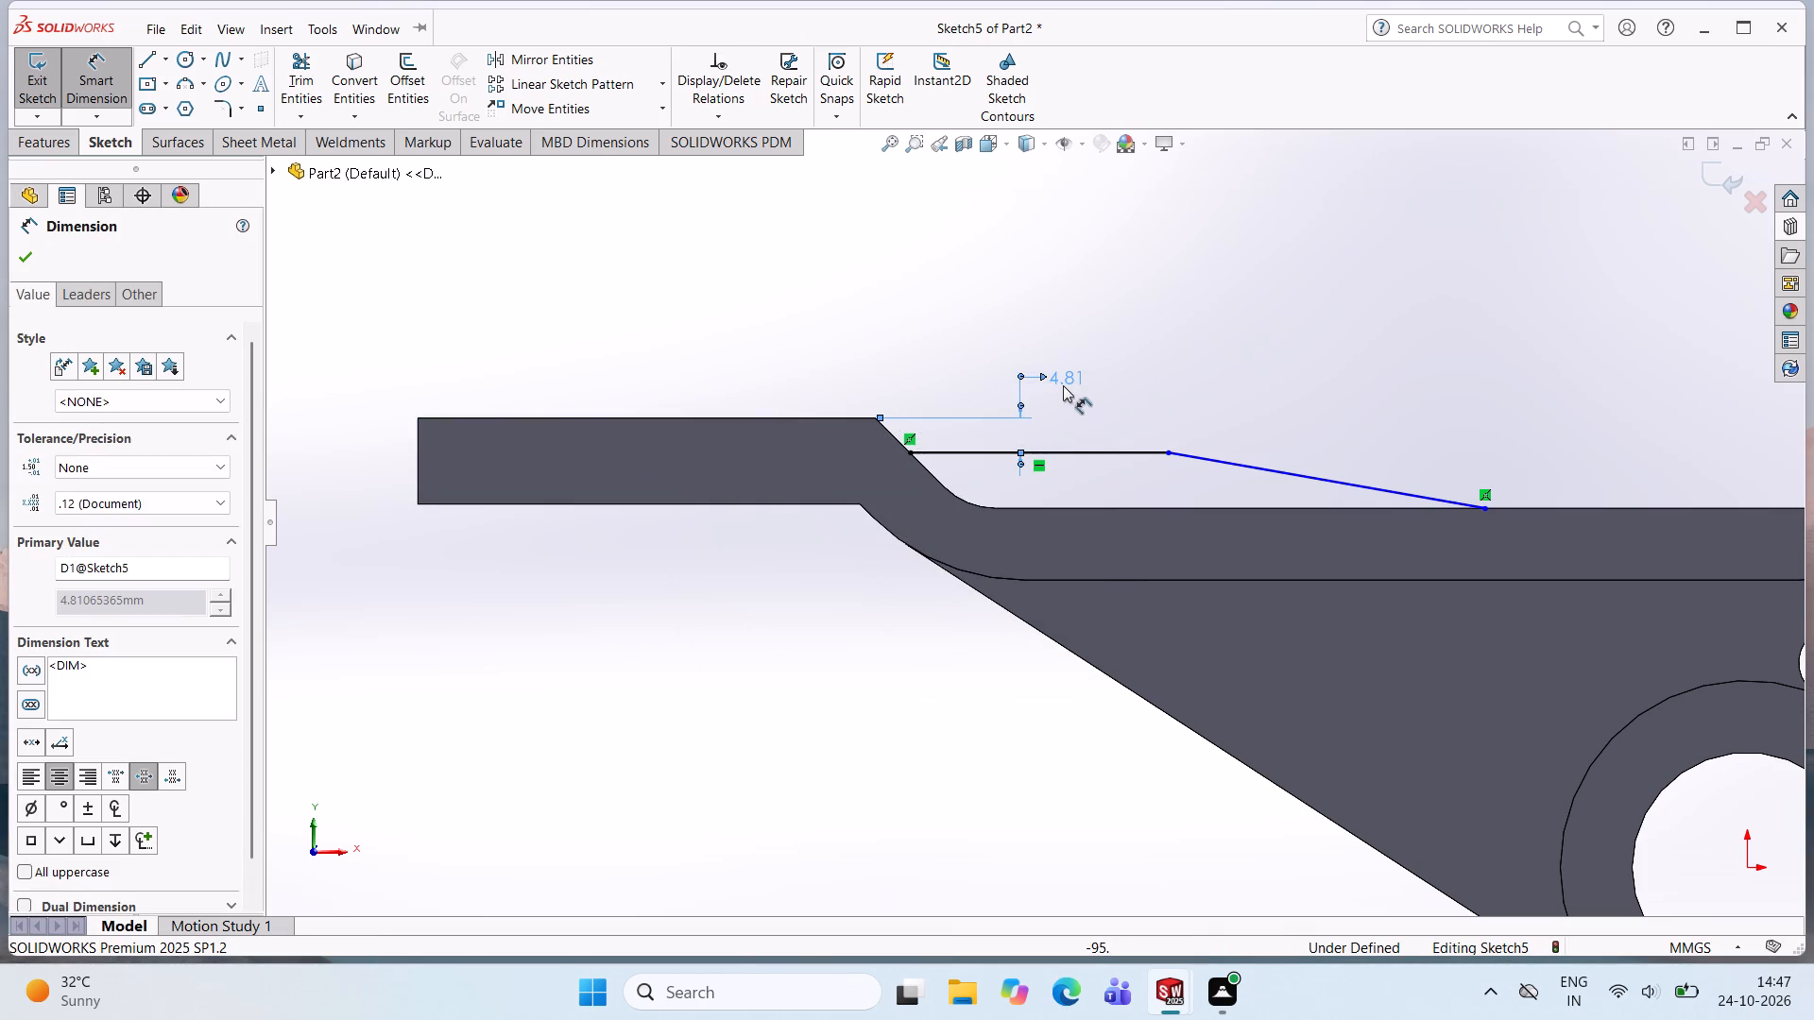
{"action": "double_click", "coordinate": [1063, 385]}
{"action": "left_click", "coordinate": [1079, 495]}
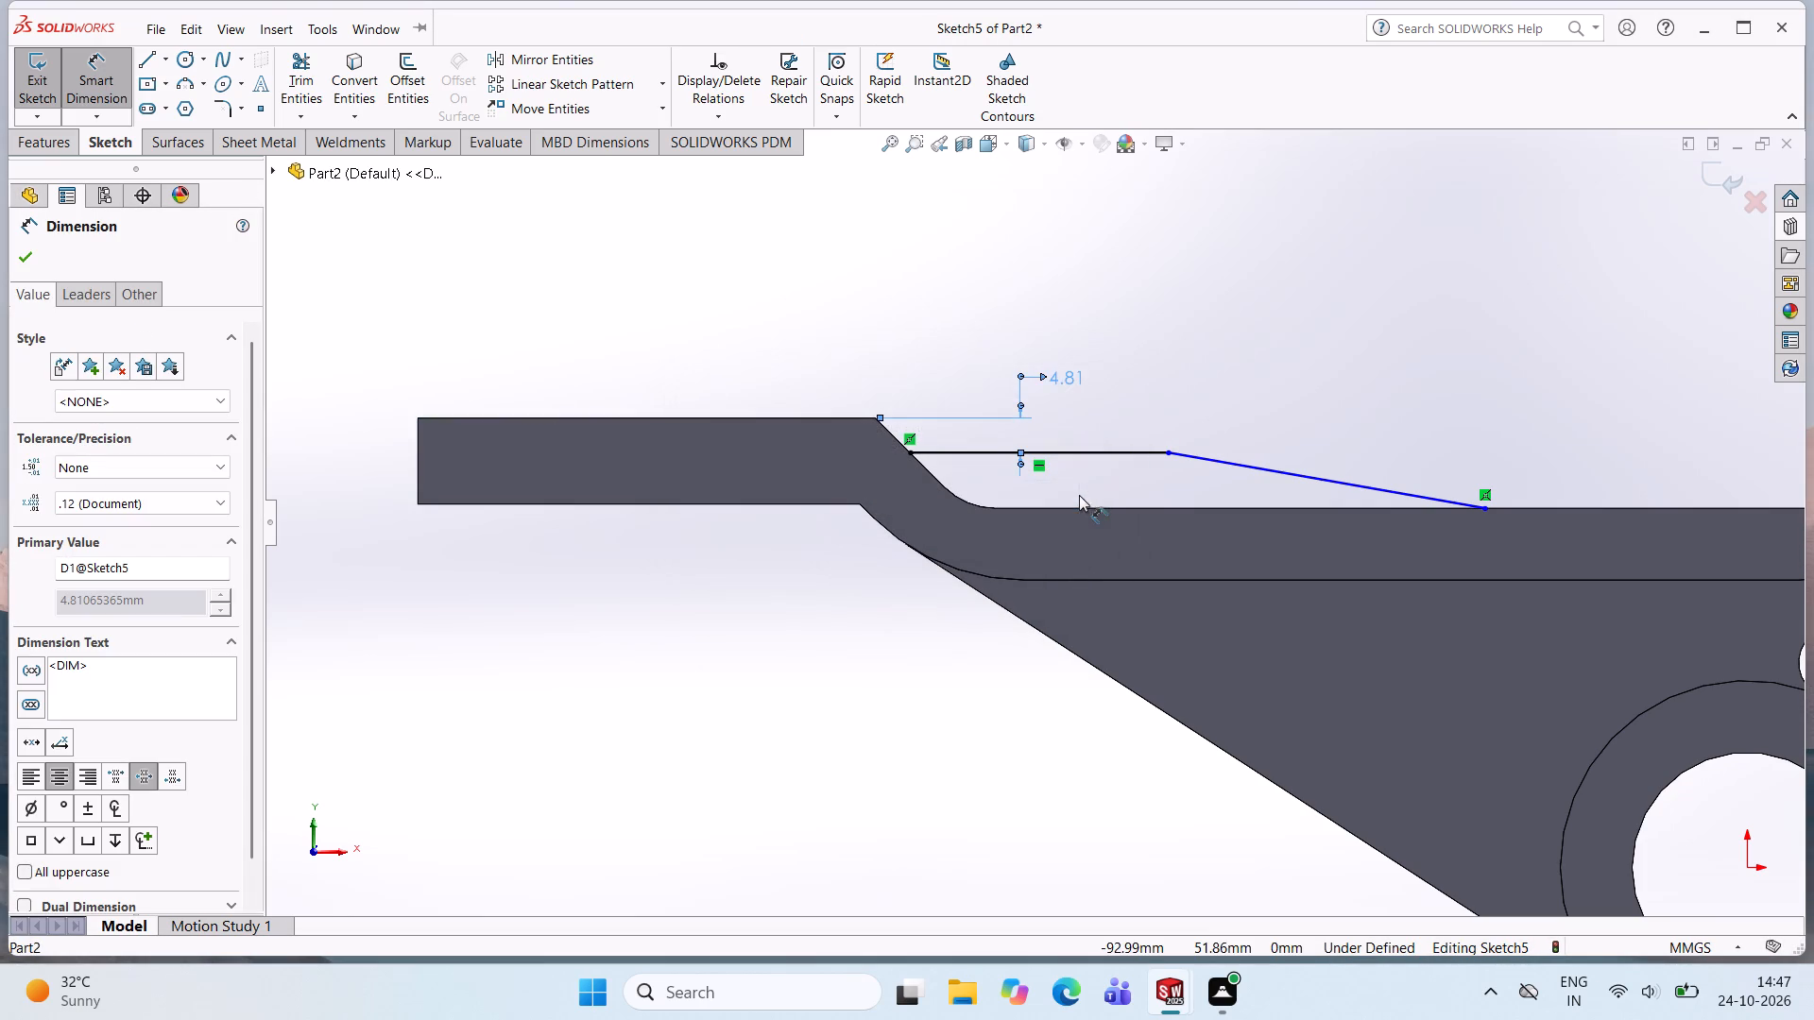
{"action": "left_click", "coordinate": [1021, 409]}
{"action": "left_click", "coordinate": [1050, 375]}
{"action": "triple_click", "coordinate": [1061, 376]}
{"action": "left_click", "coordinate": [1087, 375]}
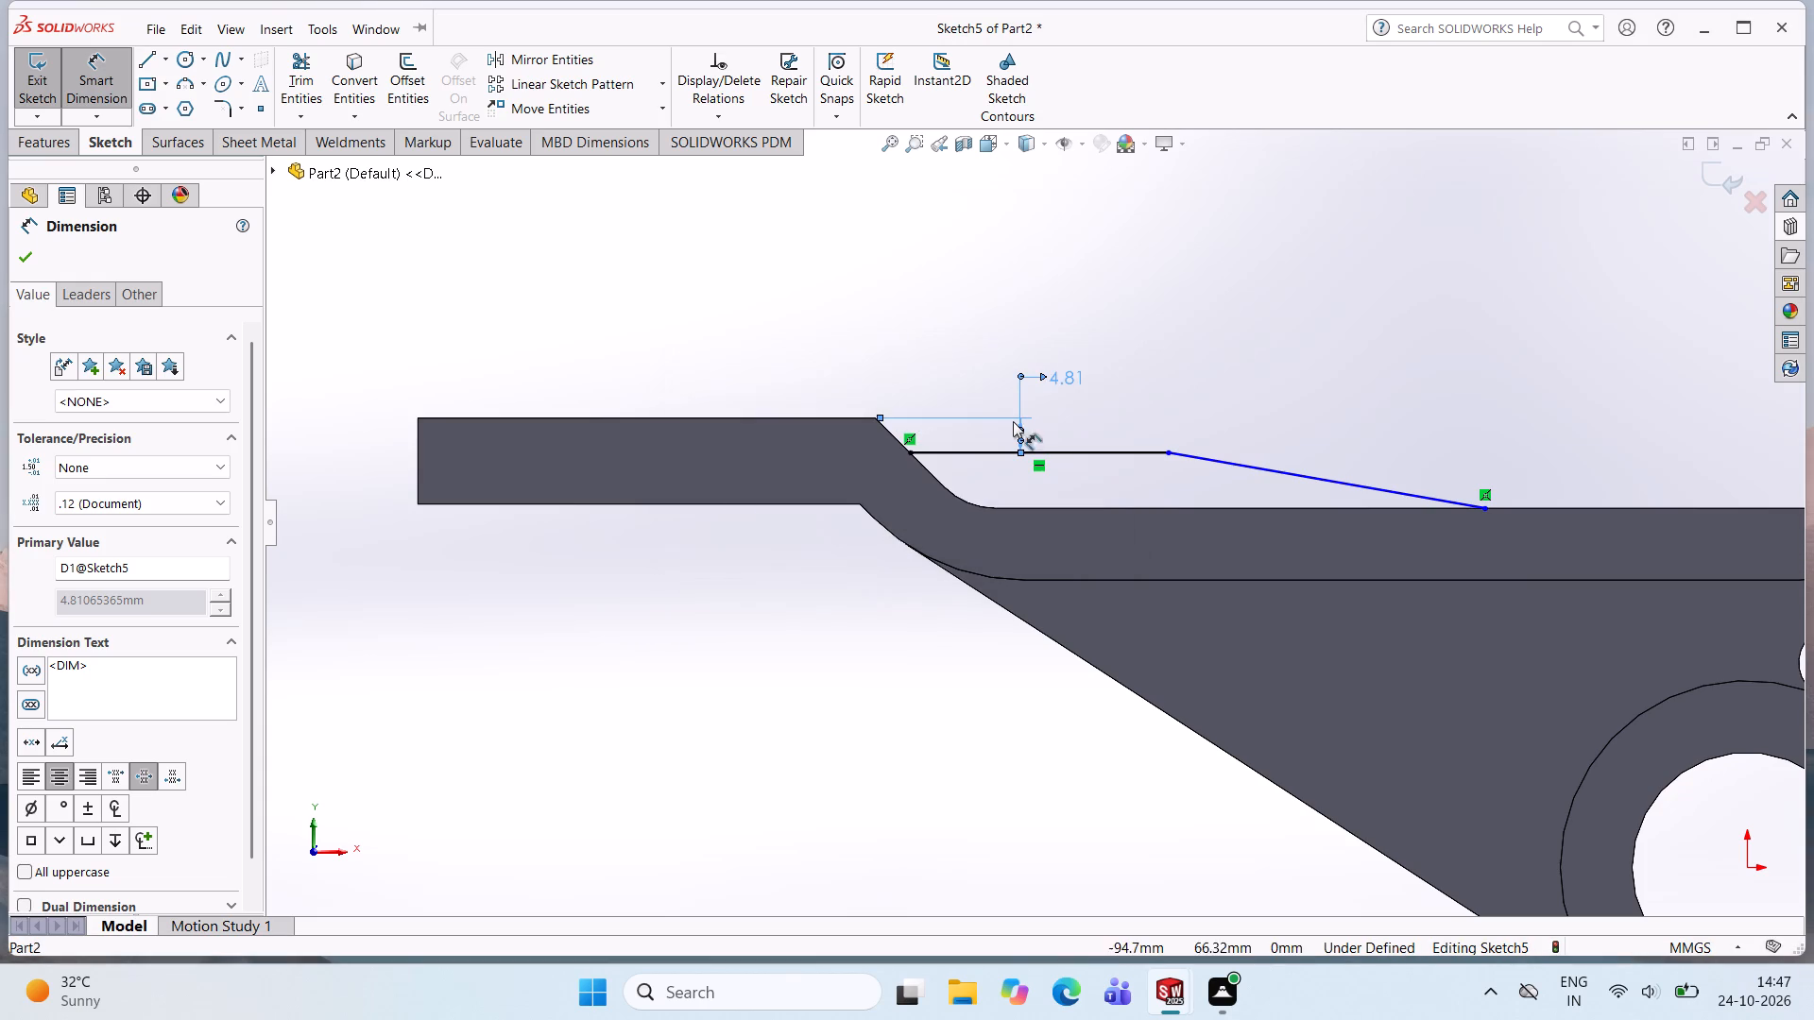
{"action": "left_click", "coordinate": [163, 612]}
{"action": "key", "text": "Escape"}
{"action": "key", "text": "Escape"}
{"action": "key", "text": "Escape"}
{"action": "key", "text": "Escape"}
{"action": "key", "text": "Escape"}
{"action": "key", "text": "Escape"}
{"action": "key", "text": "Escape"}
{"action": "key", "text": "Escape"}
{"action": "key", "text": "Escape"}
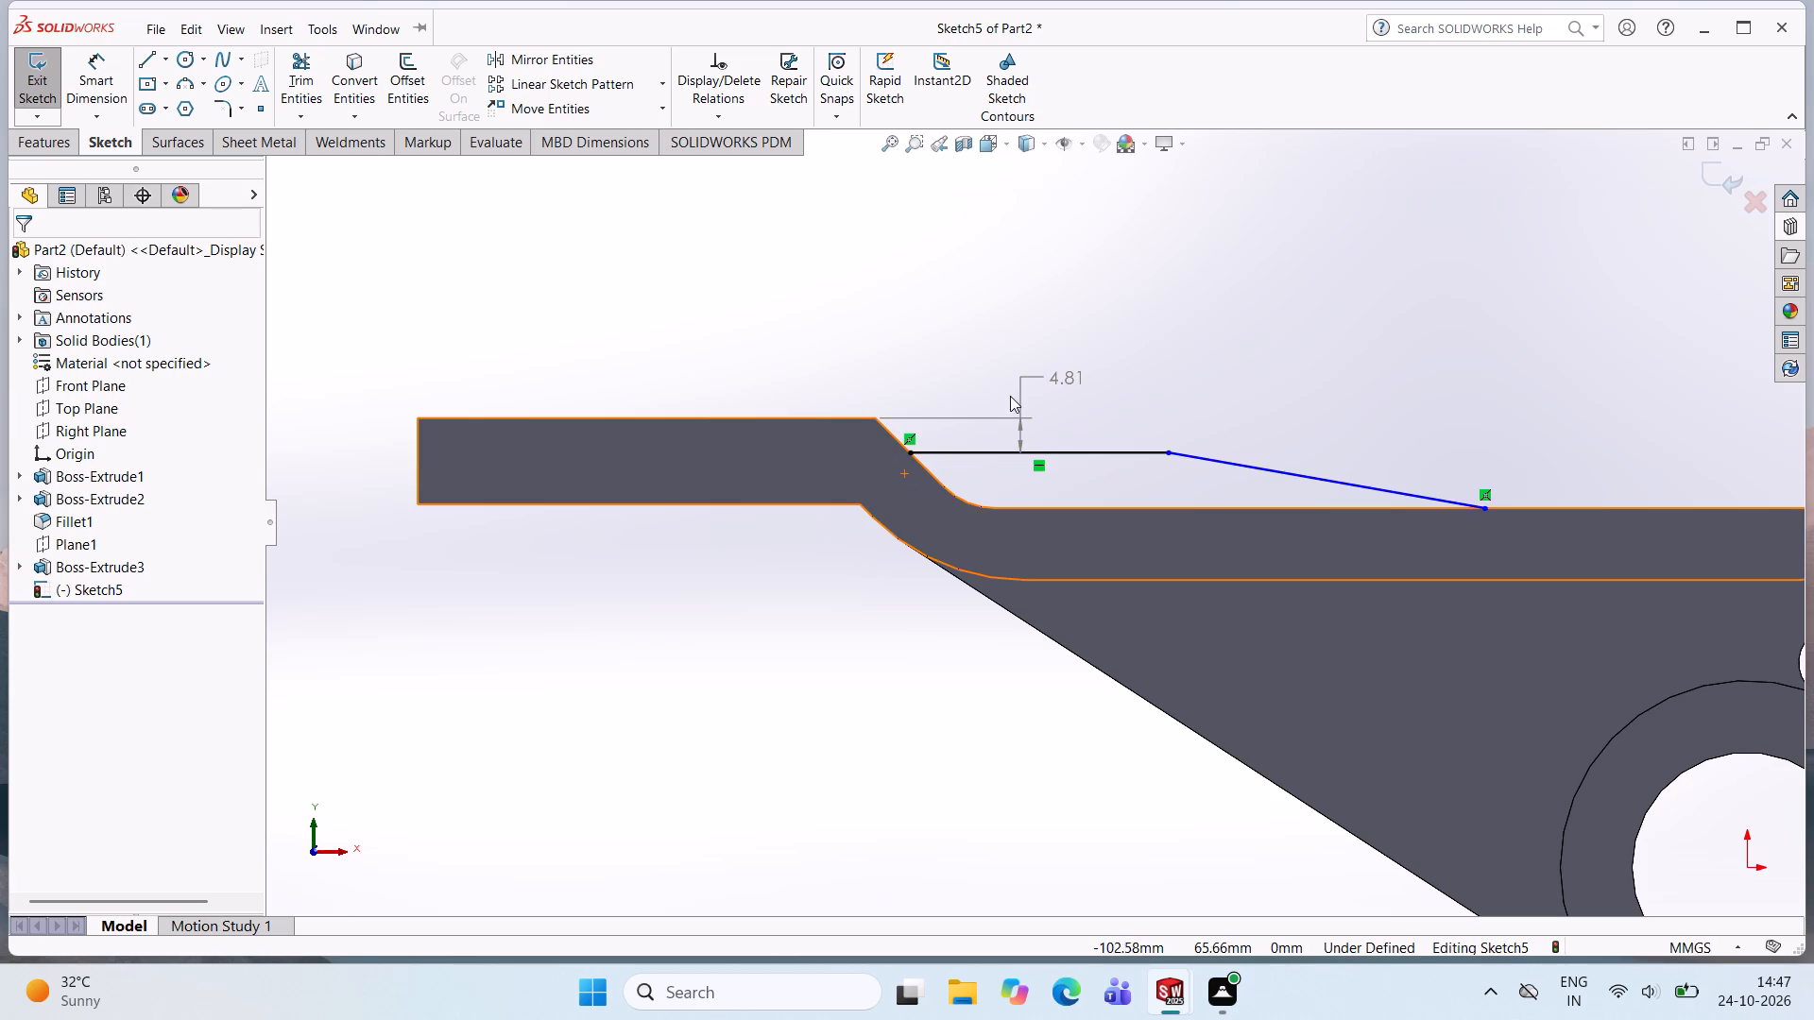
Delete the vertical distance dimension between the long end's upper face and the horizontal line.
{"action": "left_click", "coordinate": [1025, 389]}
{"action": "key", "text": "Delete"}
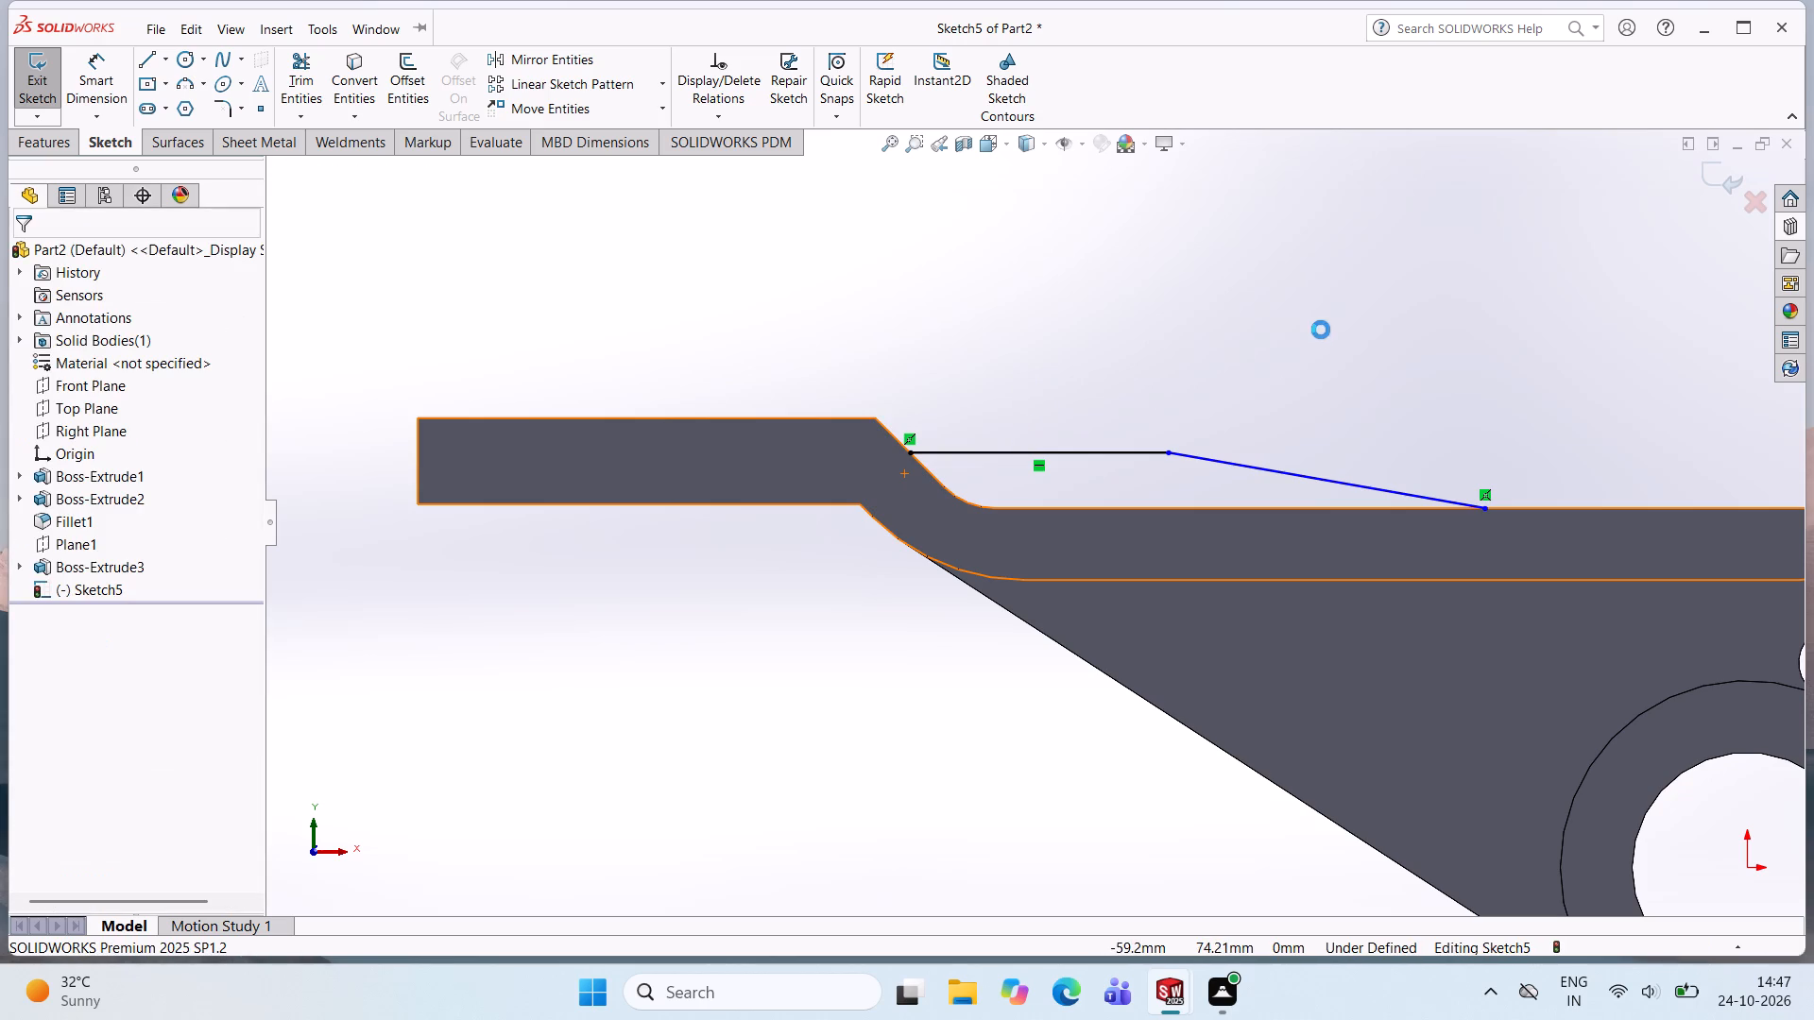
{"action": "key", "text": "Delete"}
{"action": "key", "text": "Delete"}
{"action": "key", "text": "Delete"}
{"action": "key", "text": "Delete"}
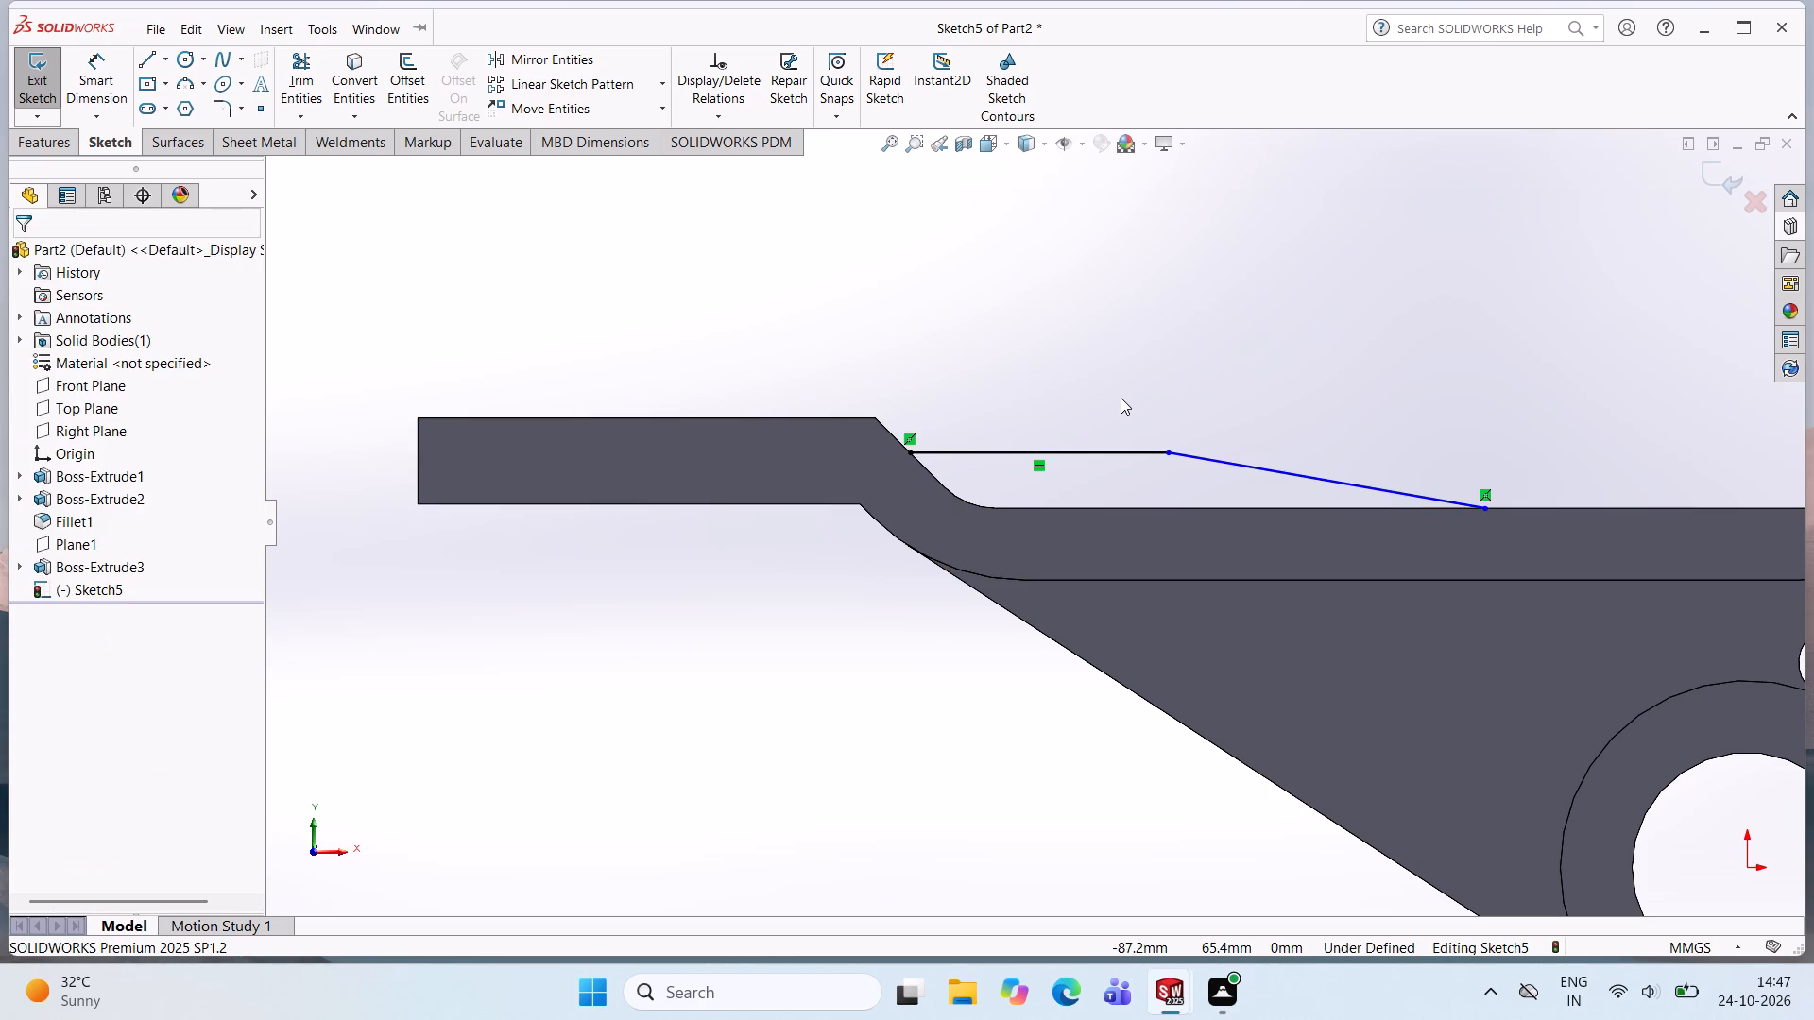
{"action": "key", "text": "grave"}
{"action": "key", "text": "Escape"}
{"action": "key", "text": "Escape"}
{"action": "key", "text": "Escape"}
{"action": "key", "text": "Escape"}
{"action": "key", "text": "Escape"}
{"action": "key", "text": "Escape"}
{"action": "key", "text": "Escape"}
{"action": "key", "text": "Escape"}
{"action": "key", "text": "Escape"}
Delete the horizontal sketch line that starts at the sloped step face.
{"action": "left_click", "coordinate": [1108, 449]}
{"action": "key", "text": "Delete"}
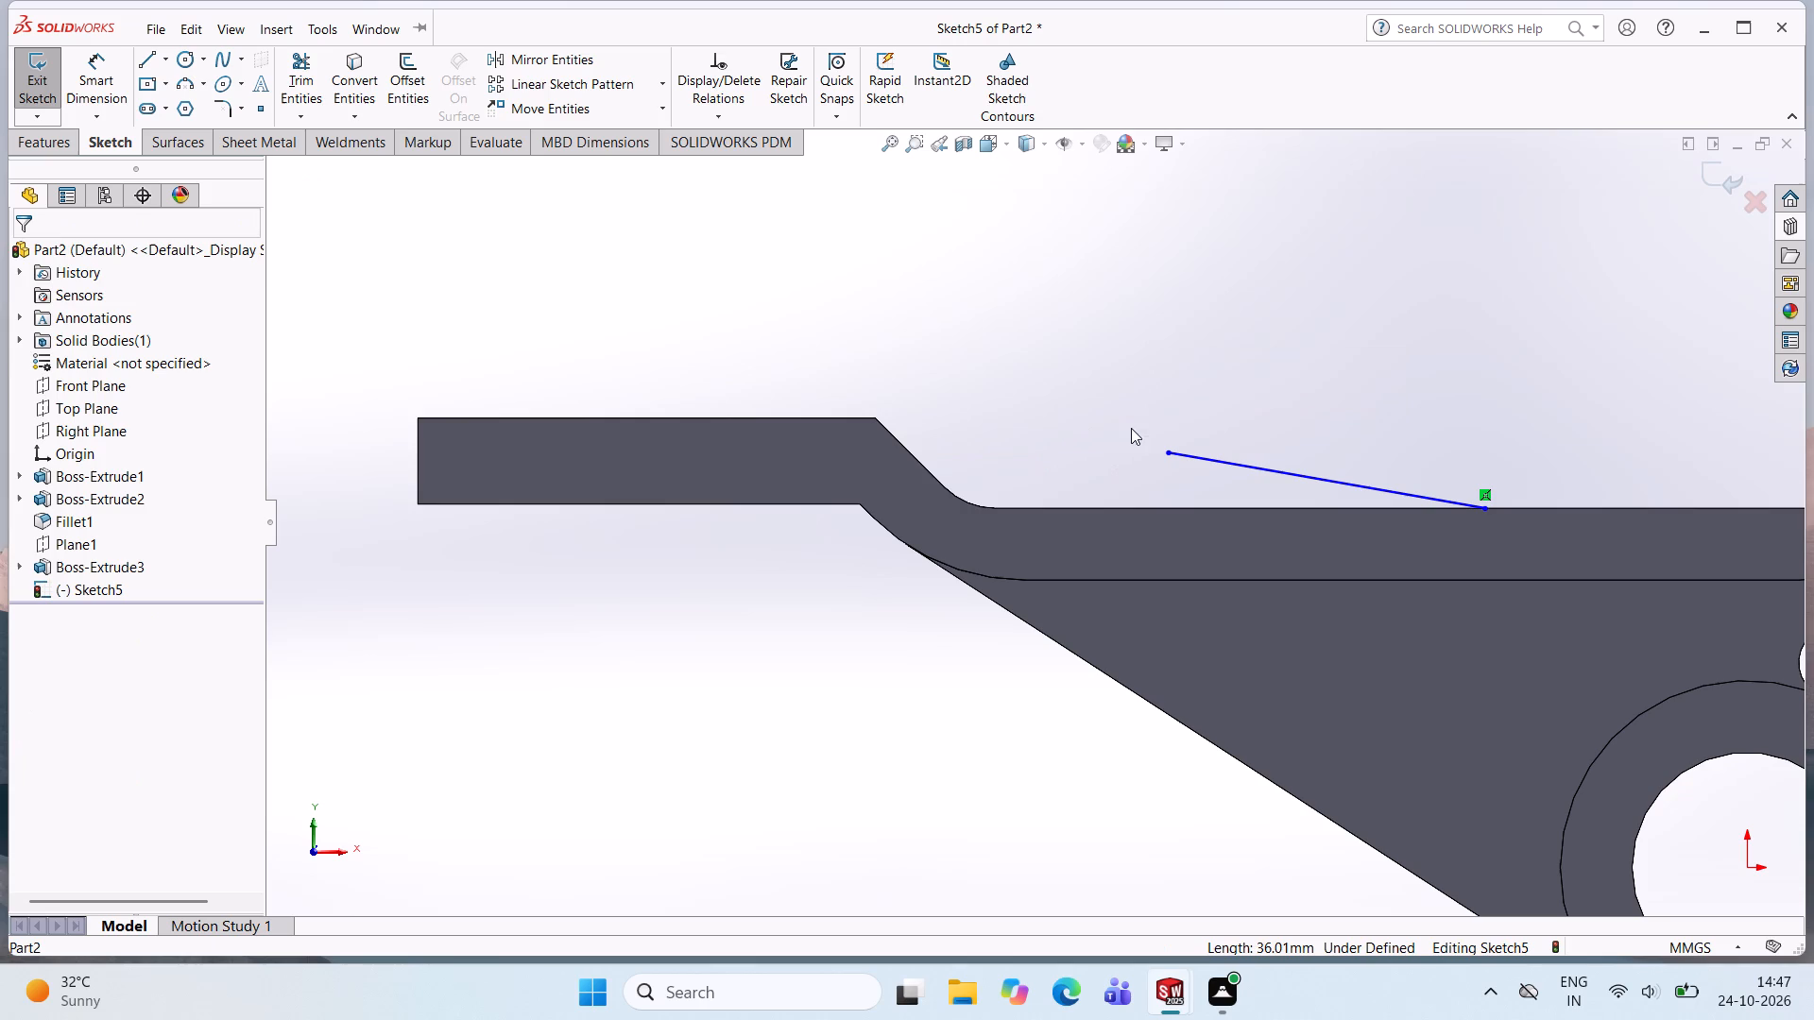
Sketch a horizontal line about 36 mm long from higher on the sloped step face, then a line about 51 mm long down to the plate's upper face.
{"action": "left_click", "coordinate": [149, 59]}
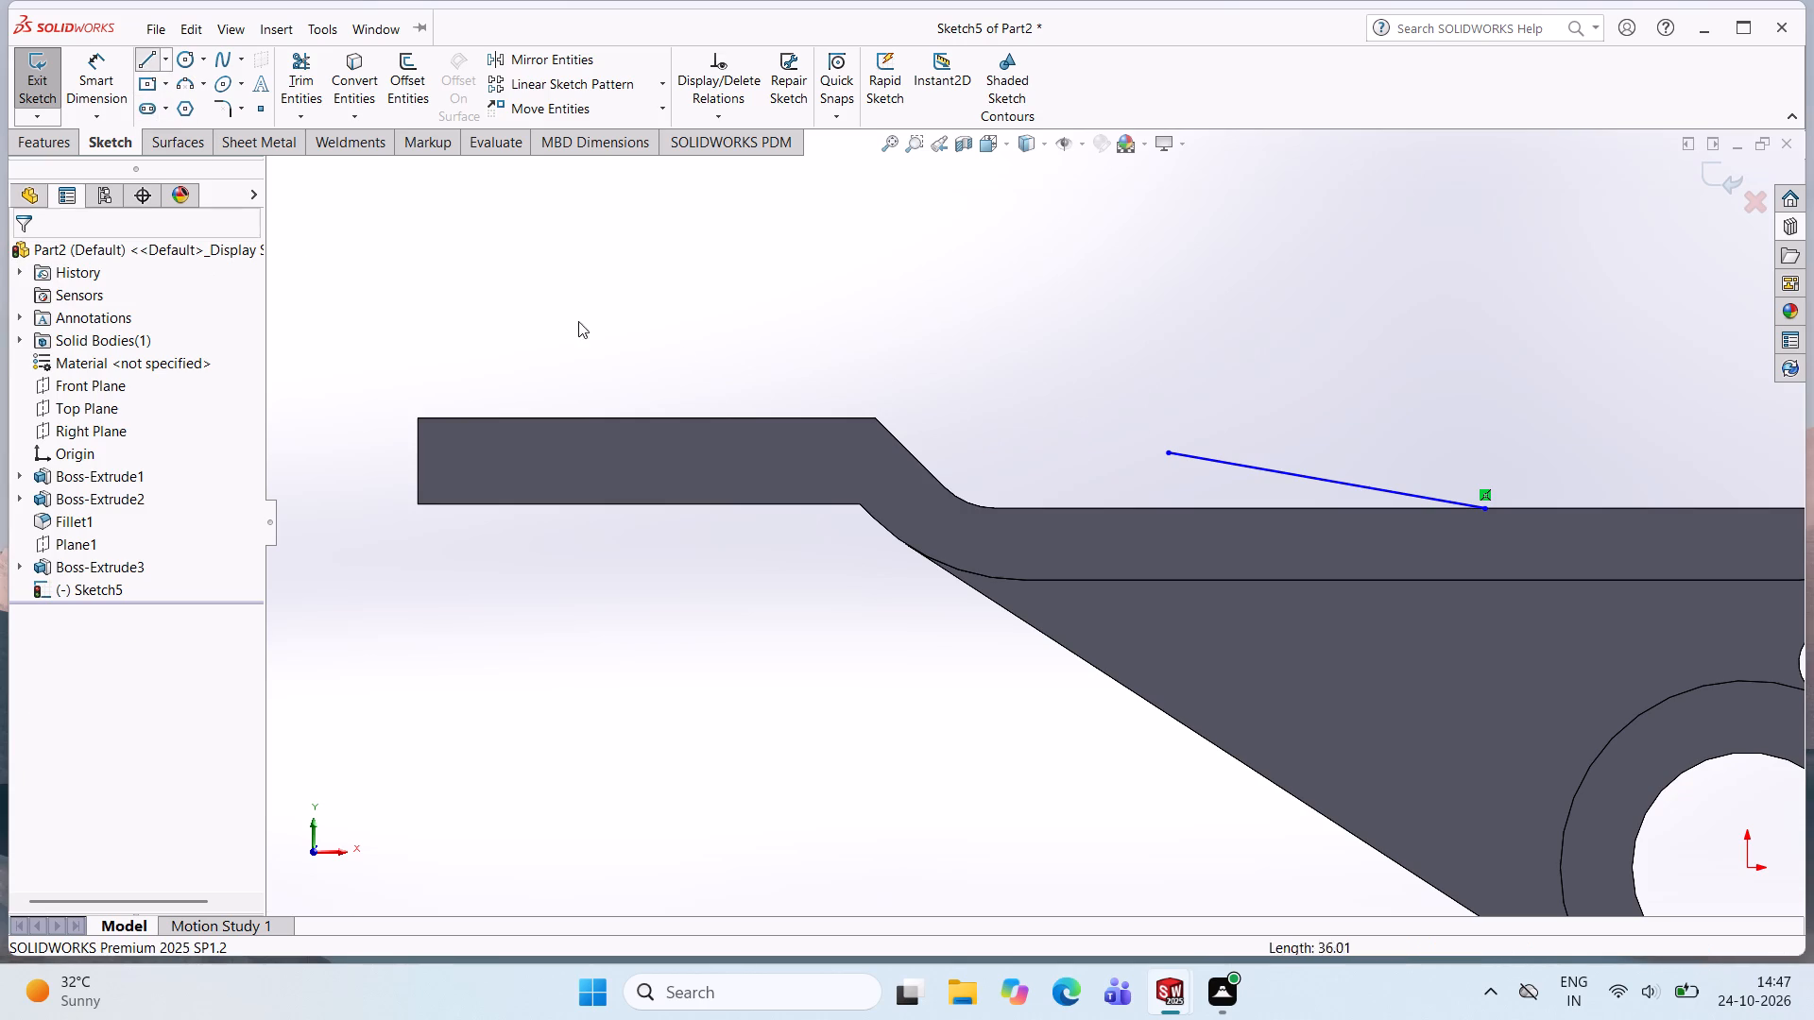
{"action": "left_click", "coordinate": [891, 433]}
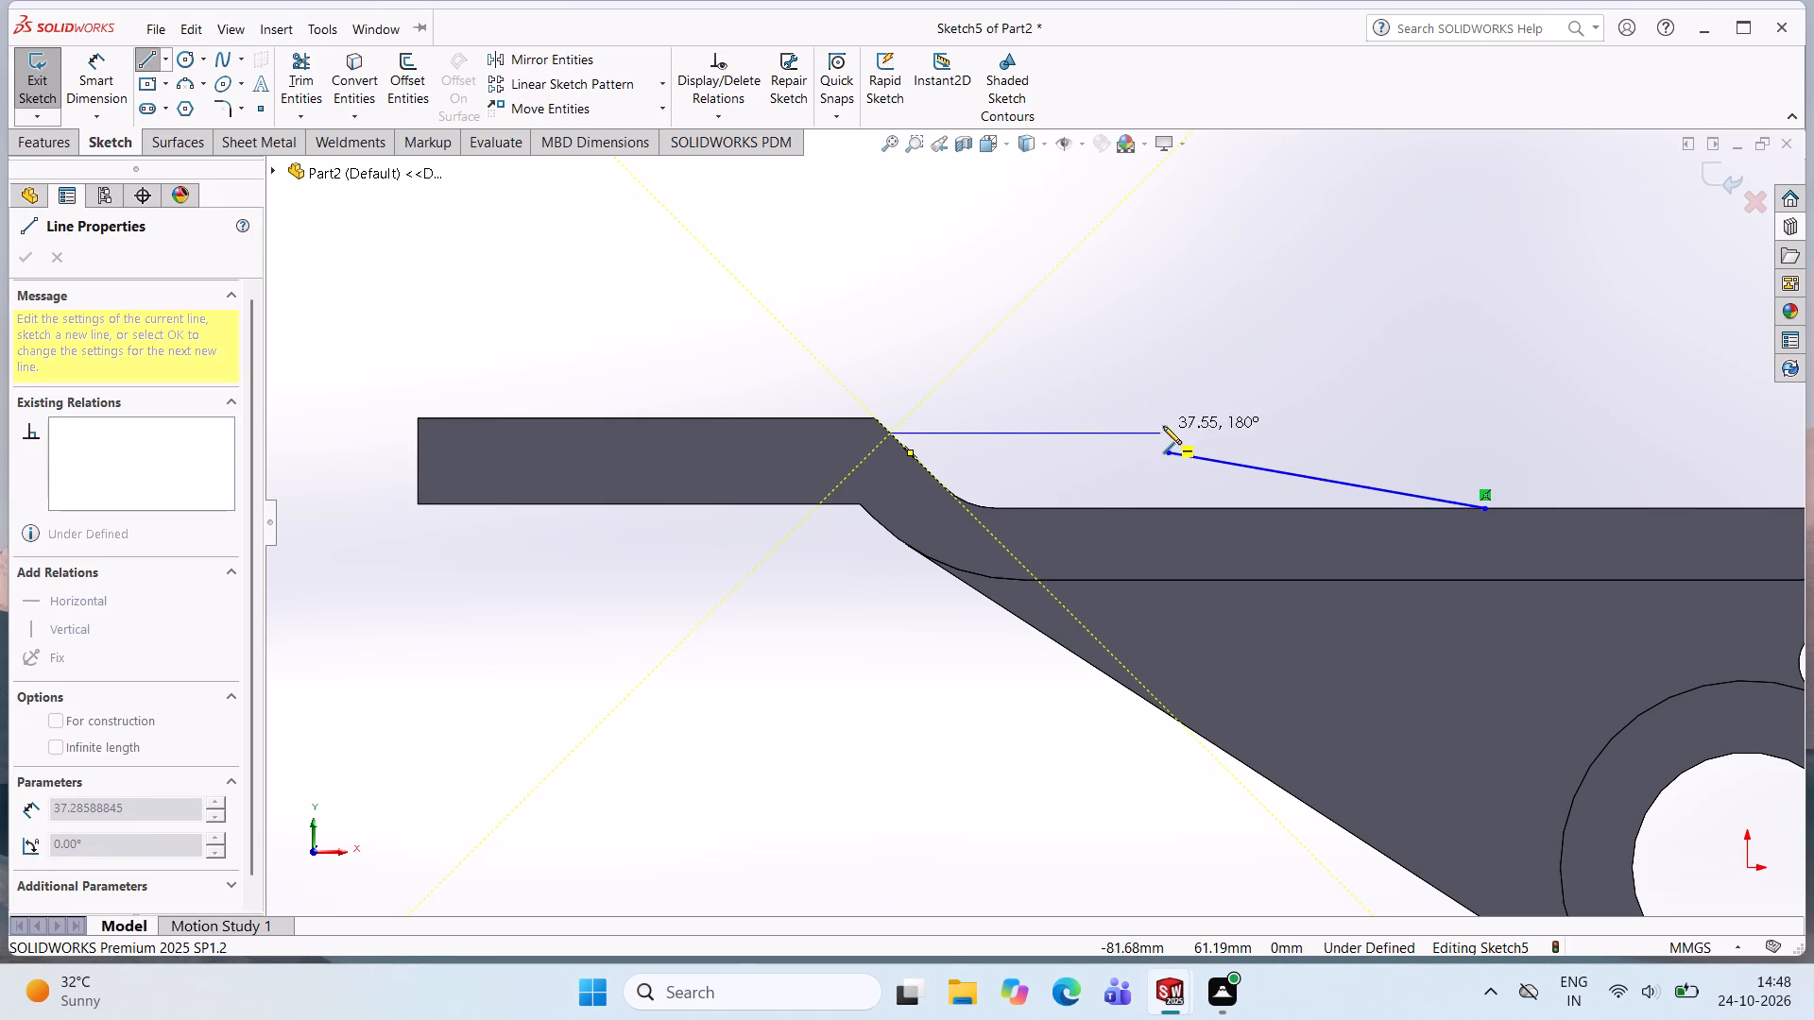
{"action": "left_click", "coordinate": [1152, 428]}
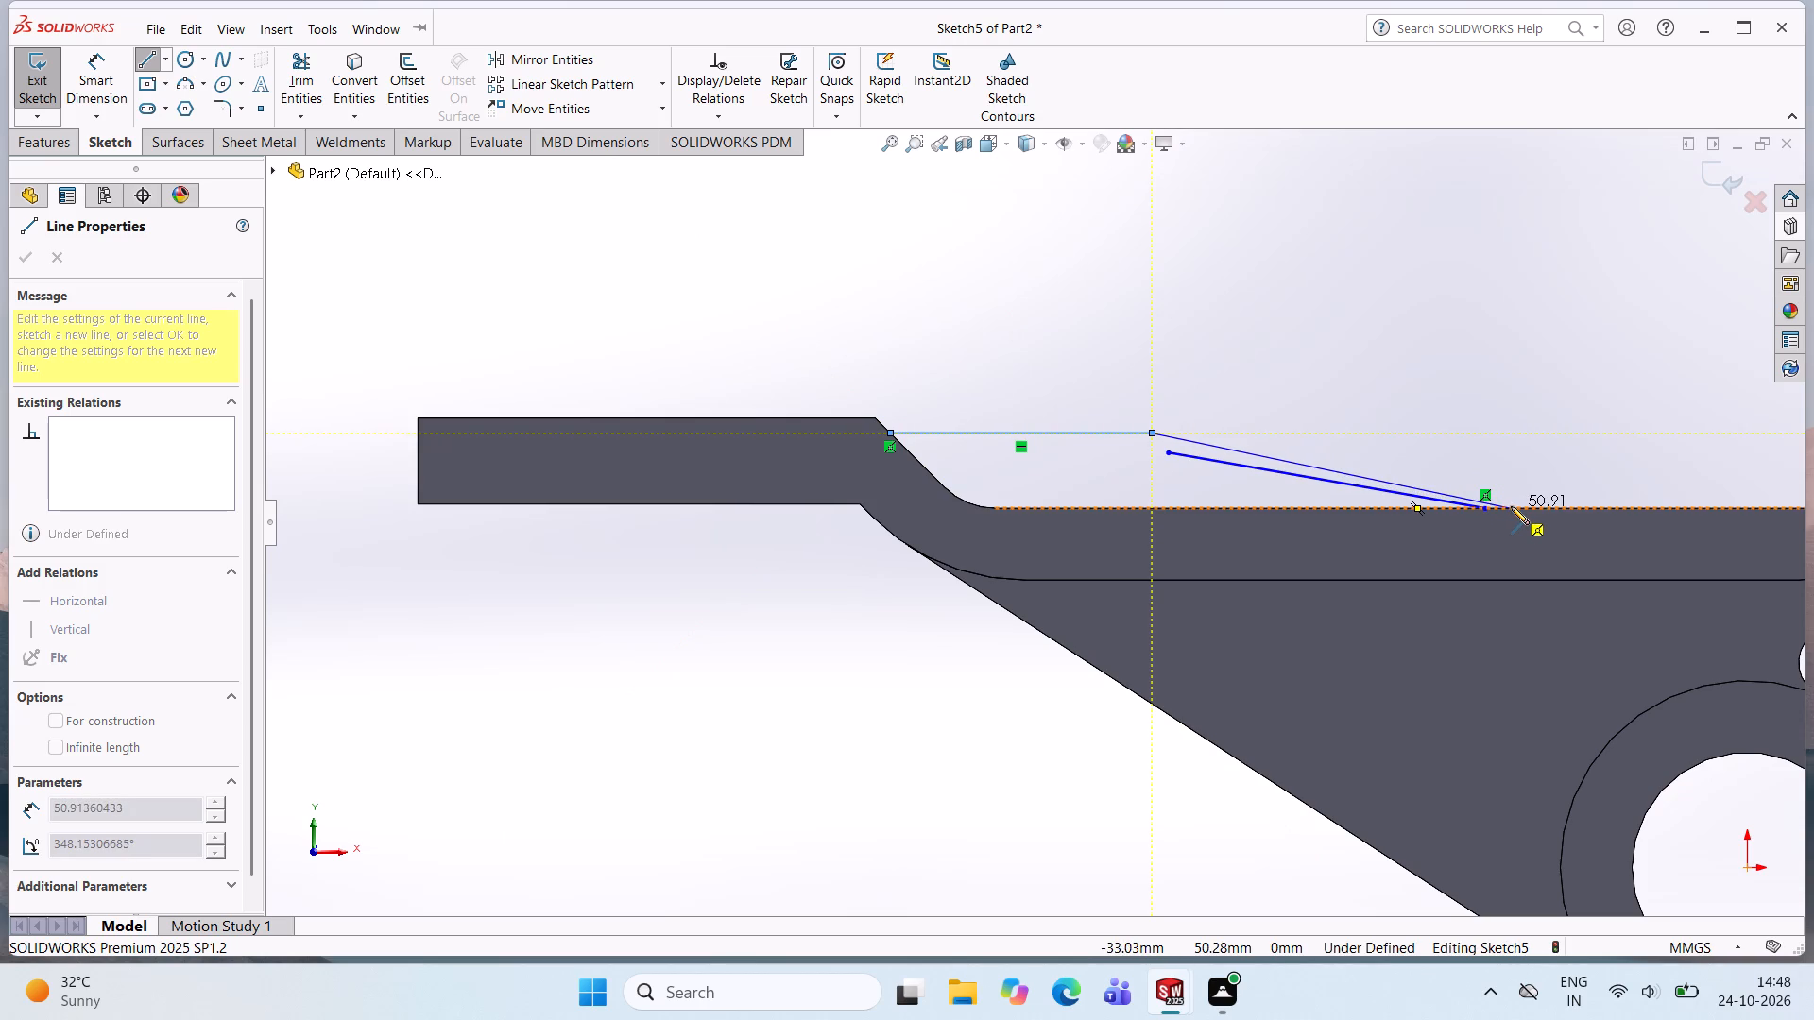
{"action": "left_click", "coordinate": [1512, 507]}
{"action": "key", "text": "Delete"}
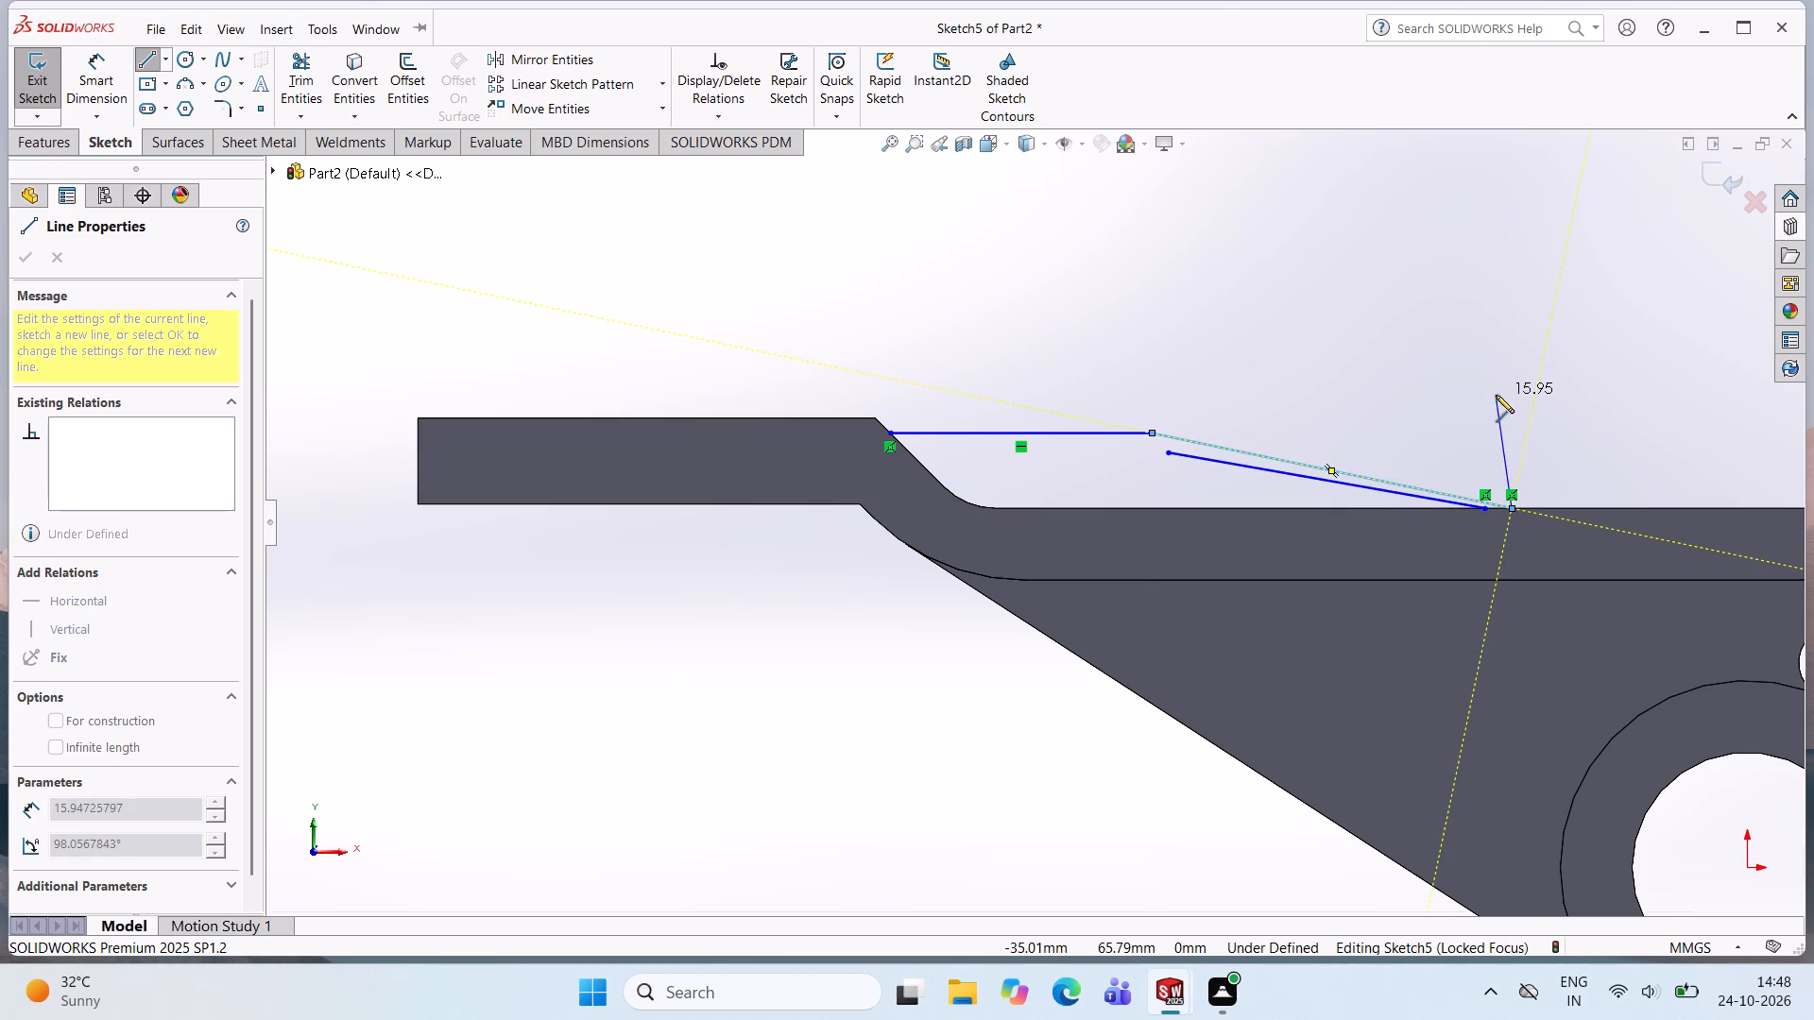
{"action": "key", "text": "Escape"}
{"action": "key", "text": "Escape"}
{"action": "key", "text": "Escape"}
Delete the older, lower sloping line left beneath the new one.
{"action": "left_click", "coordinate": [1391, 488]}
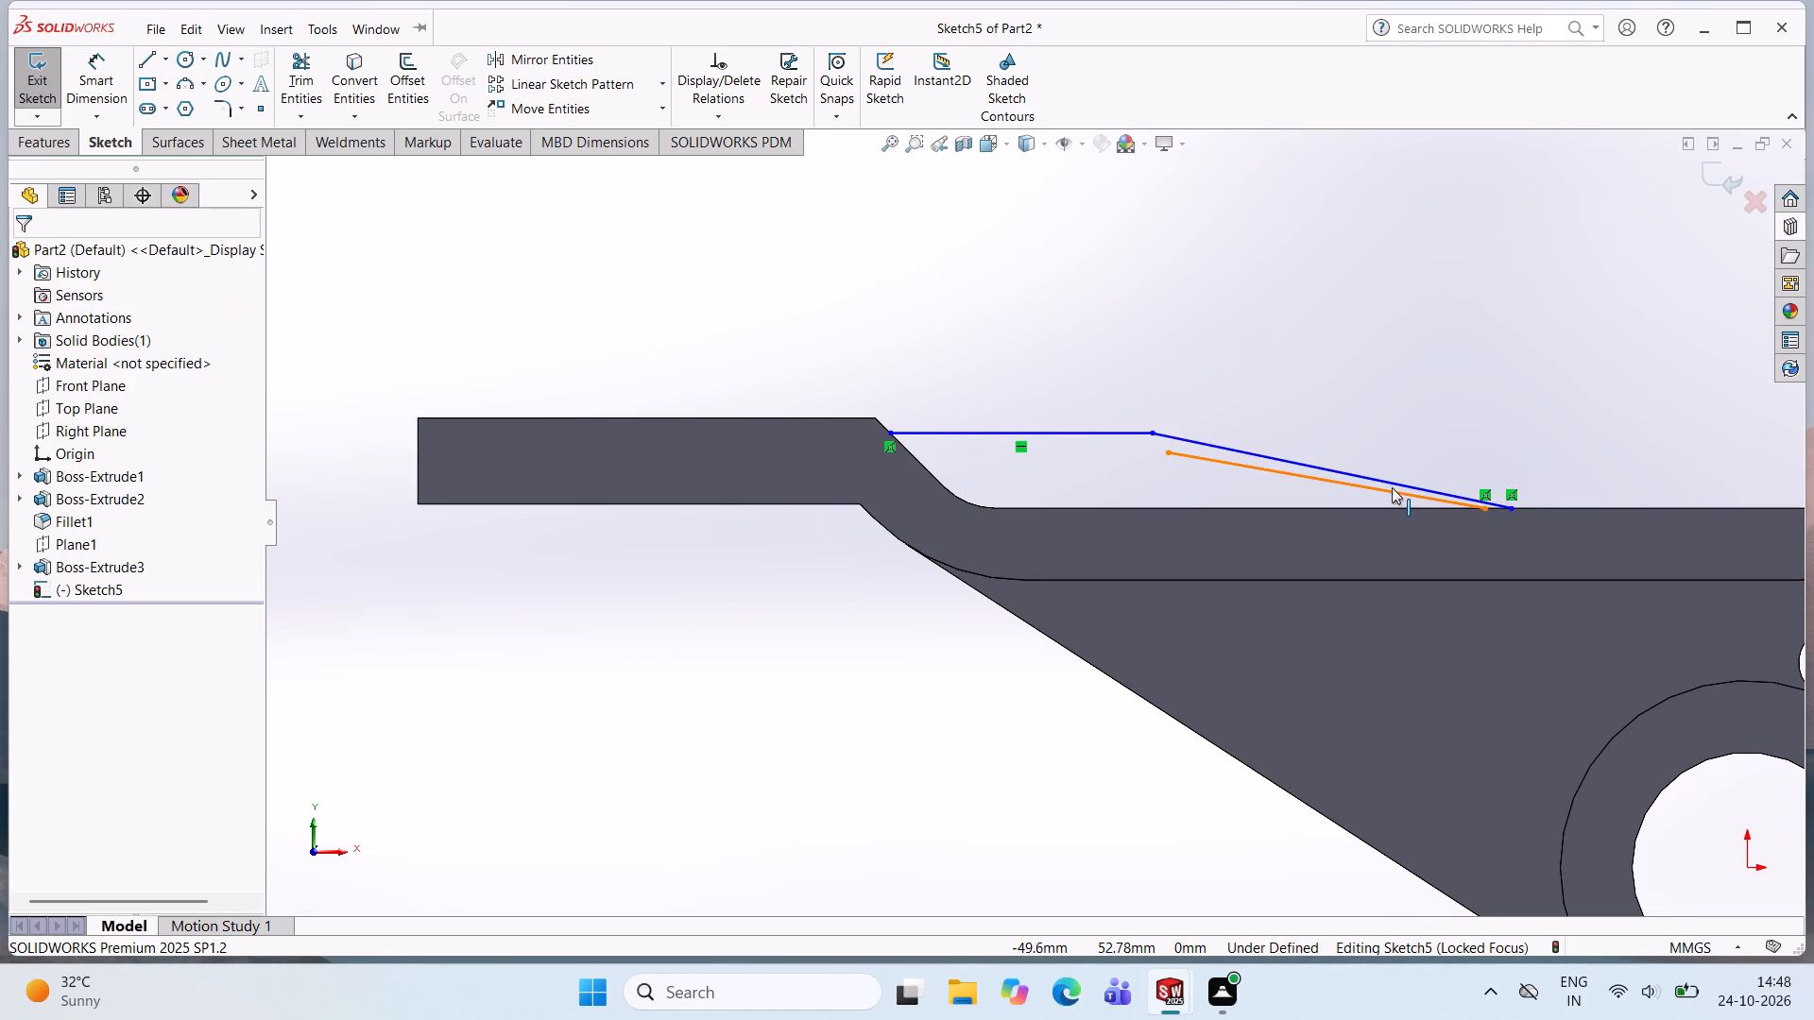
{"action": "key", "text": "Delete"}
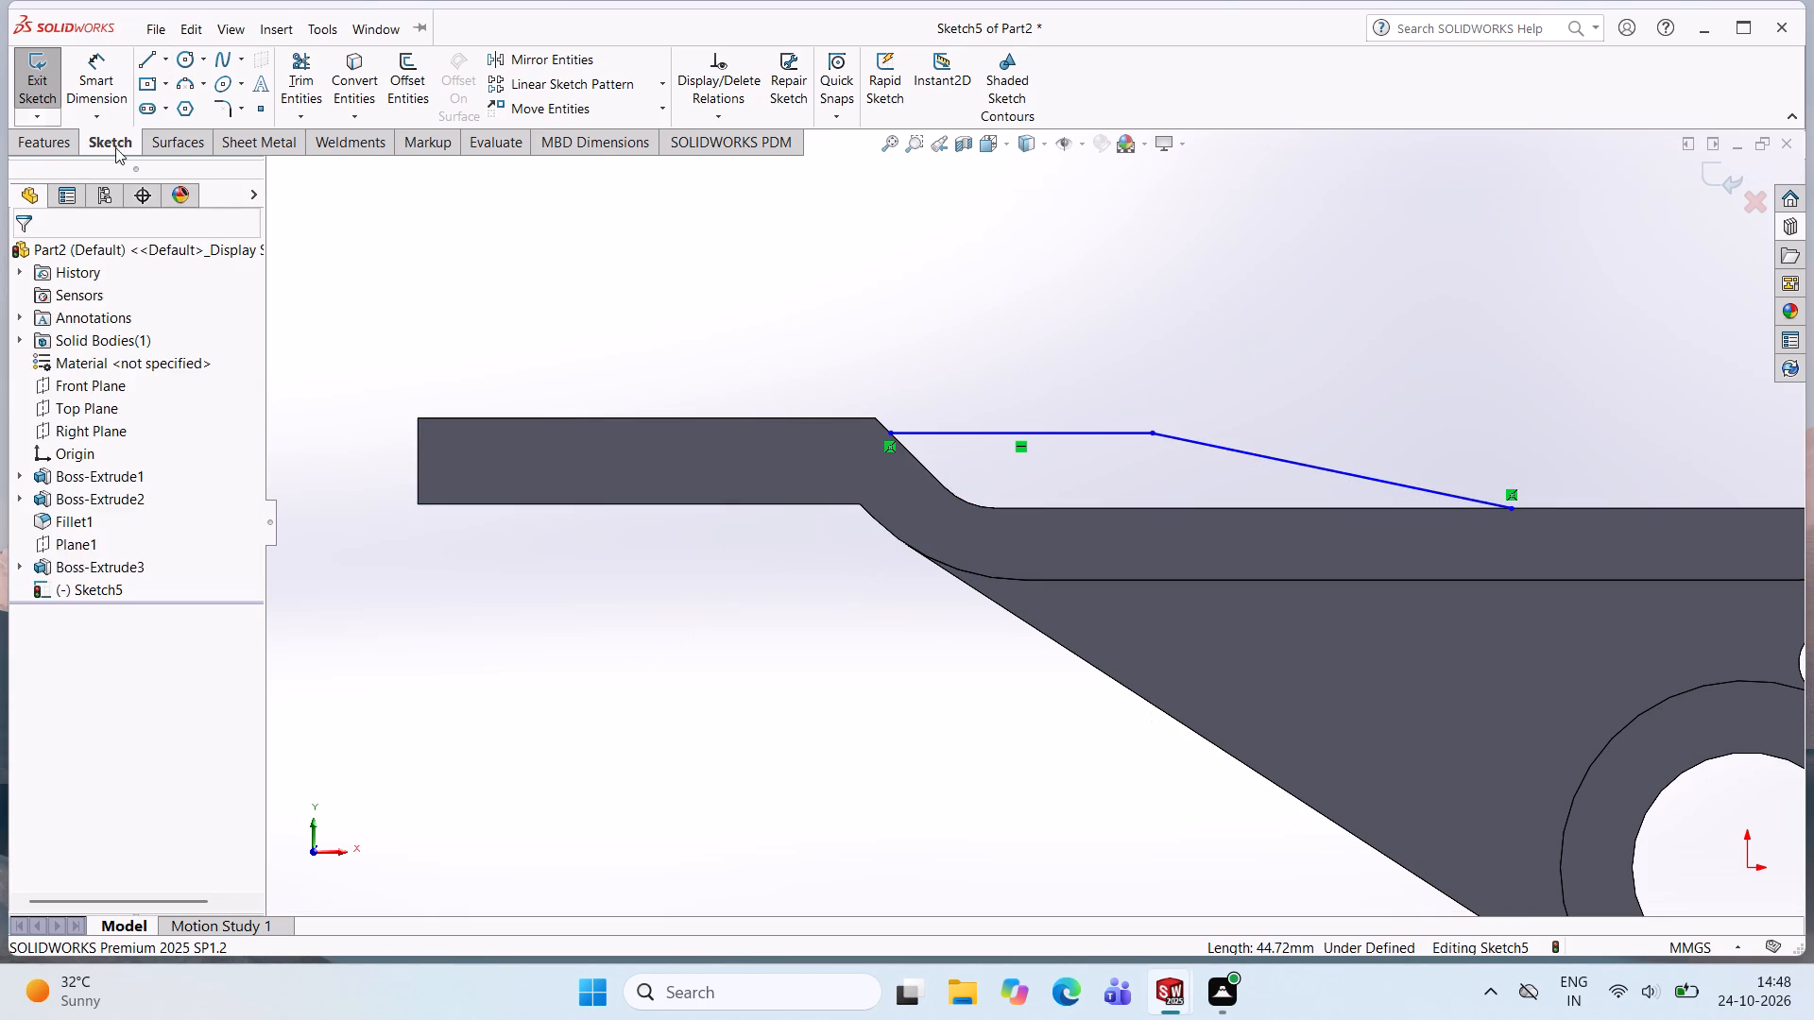
Dimension the new horizontal line 2 mm below the long end's upper face.
{"action": "left_click", "coordinate": [75, 76]}
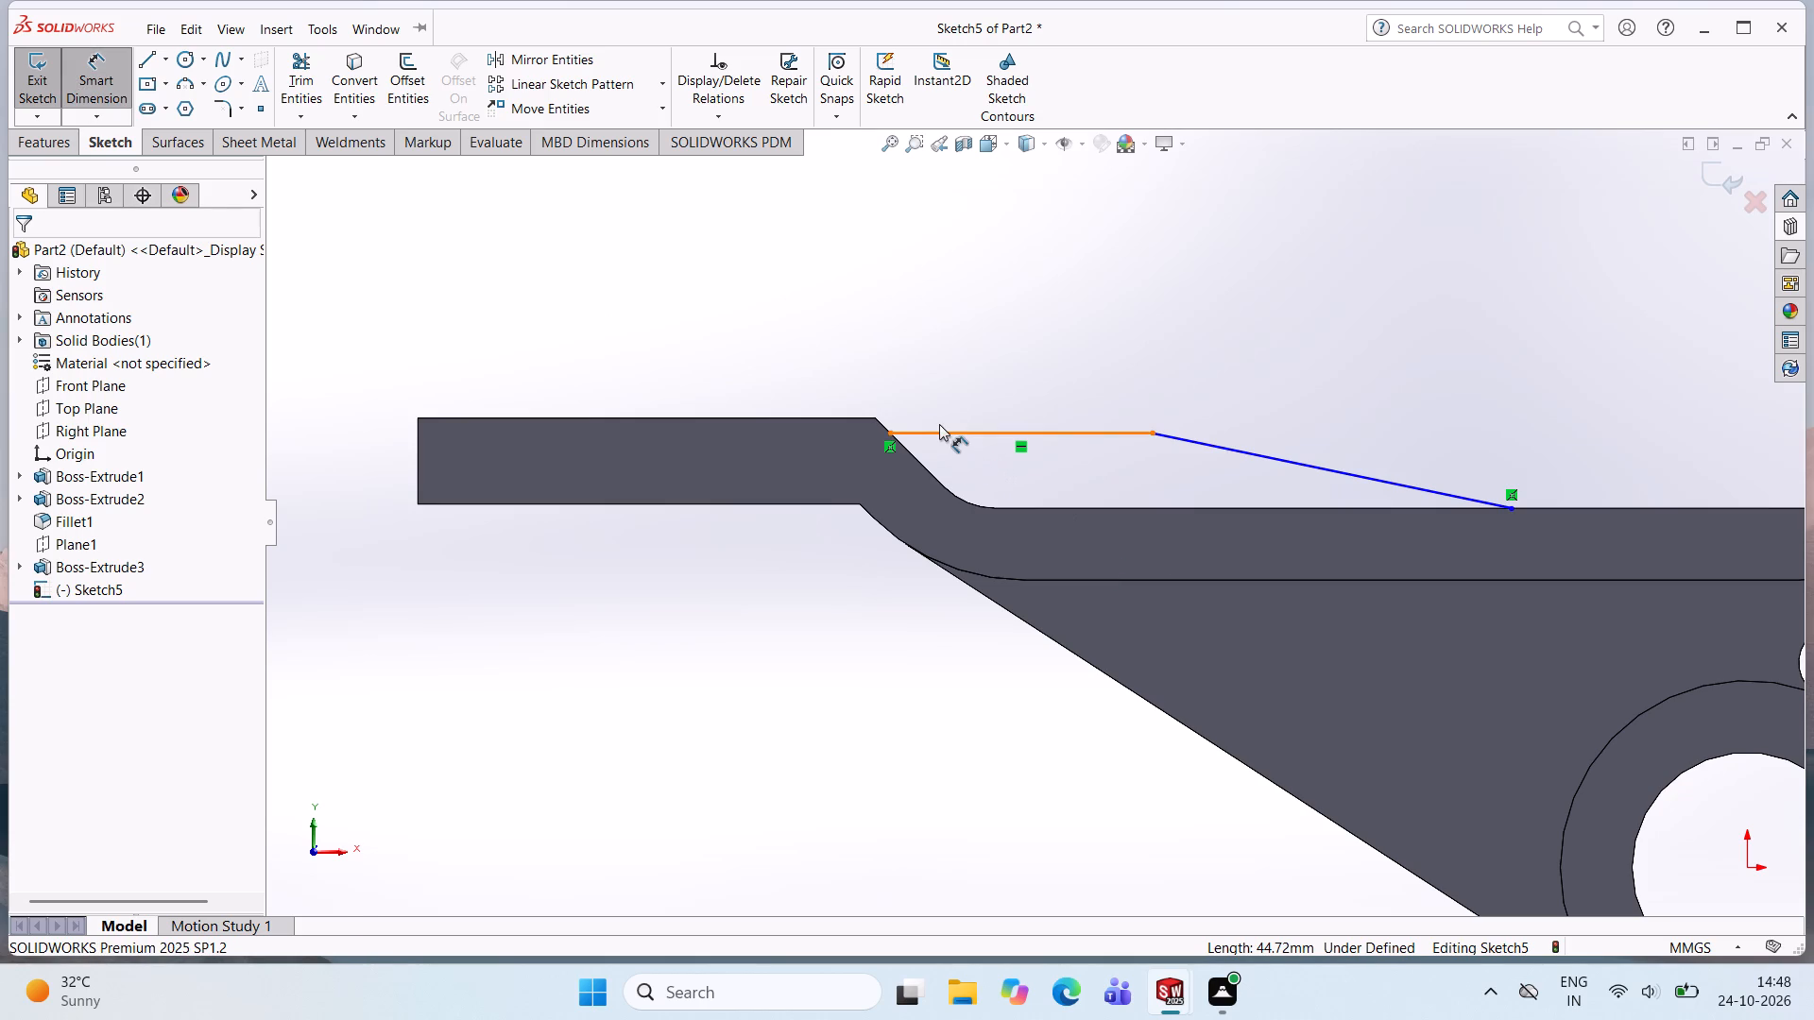
{"action": "left_click", "coordinate": [939, 427]}
{"action": "left_click", "coordinate": [854, 414]}
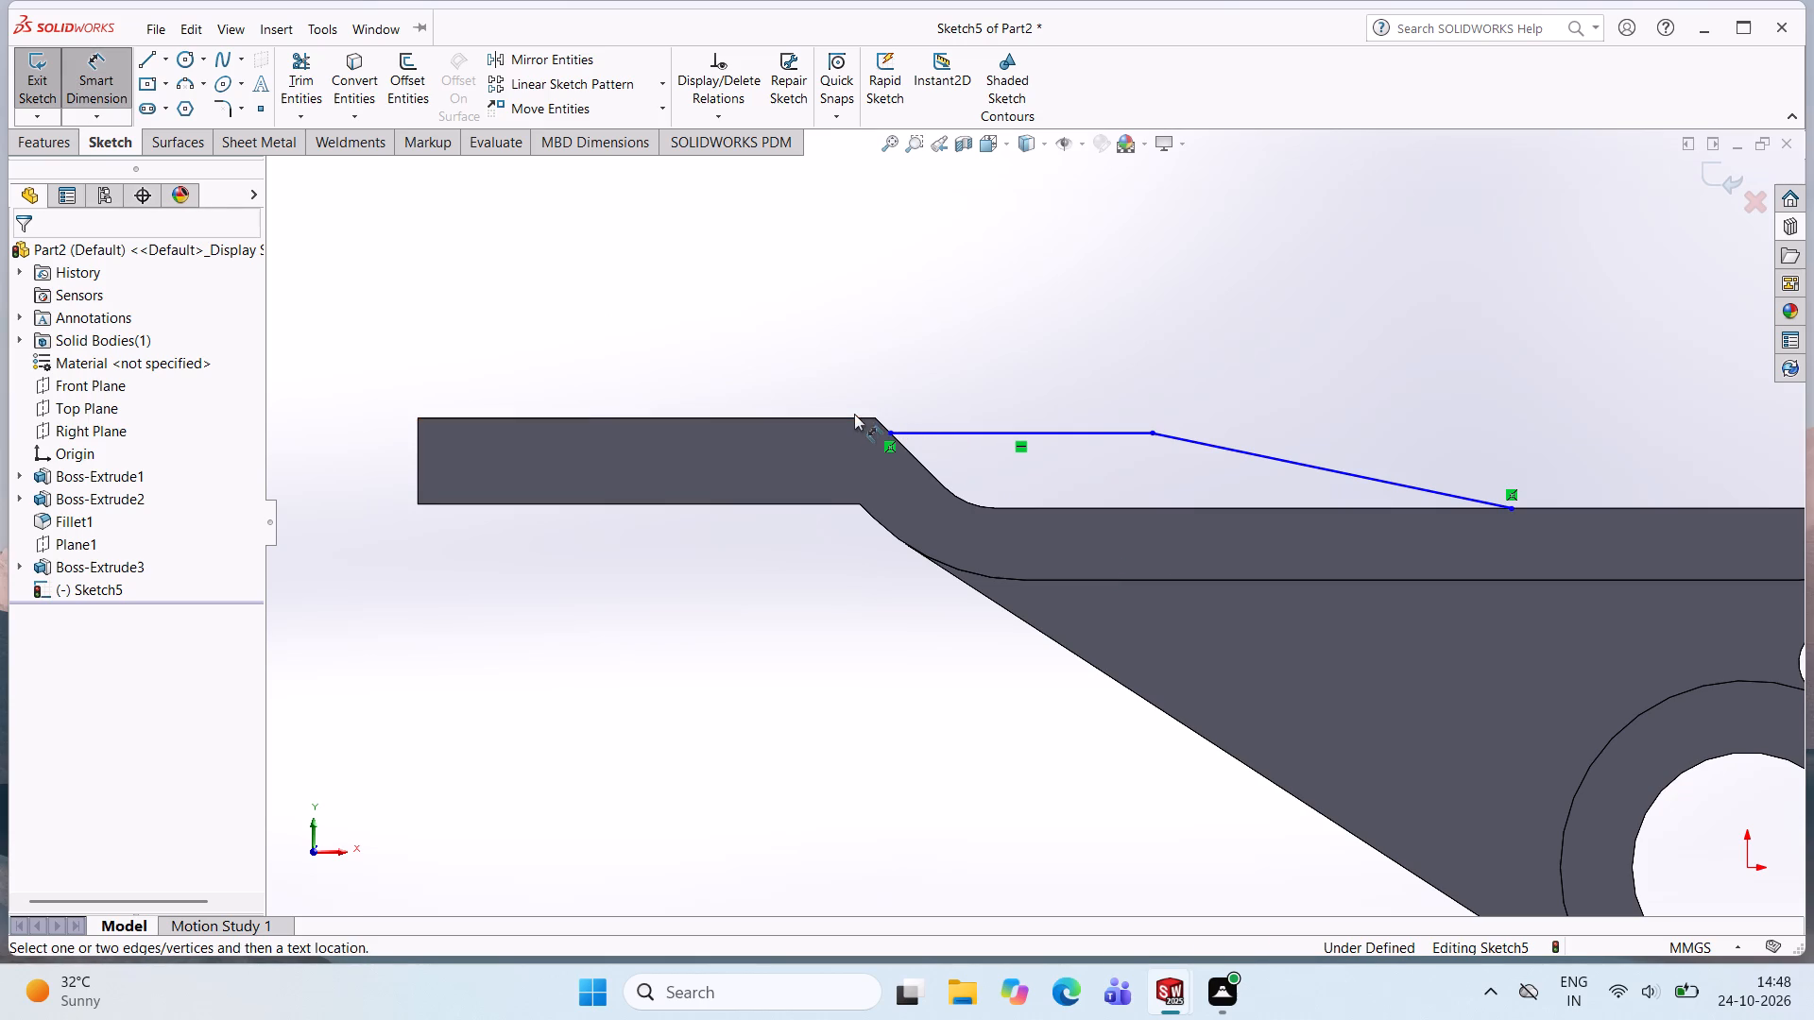
{"action": "left_click", "coordinate": [822, 412]}
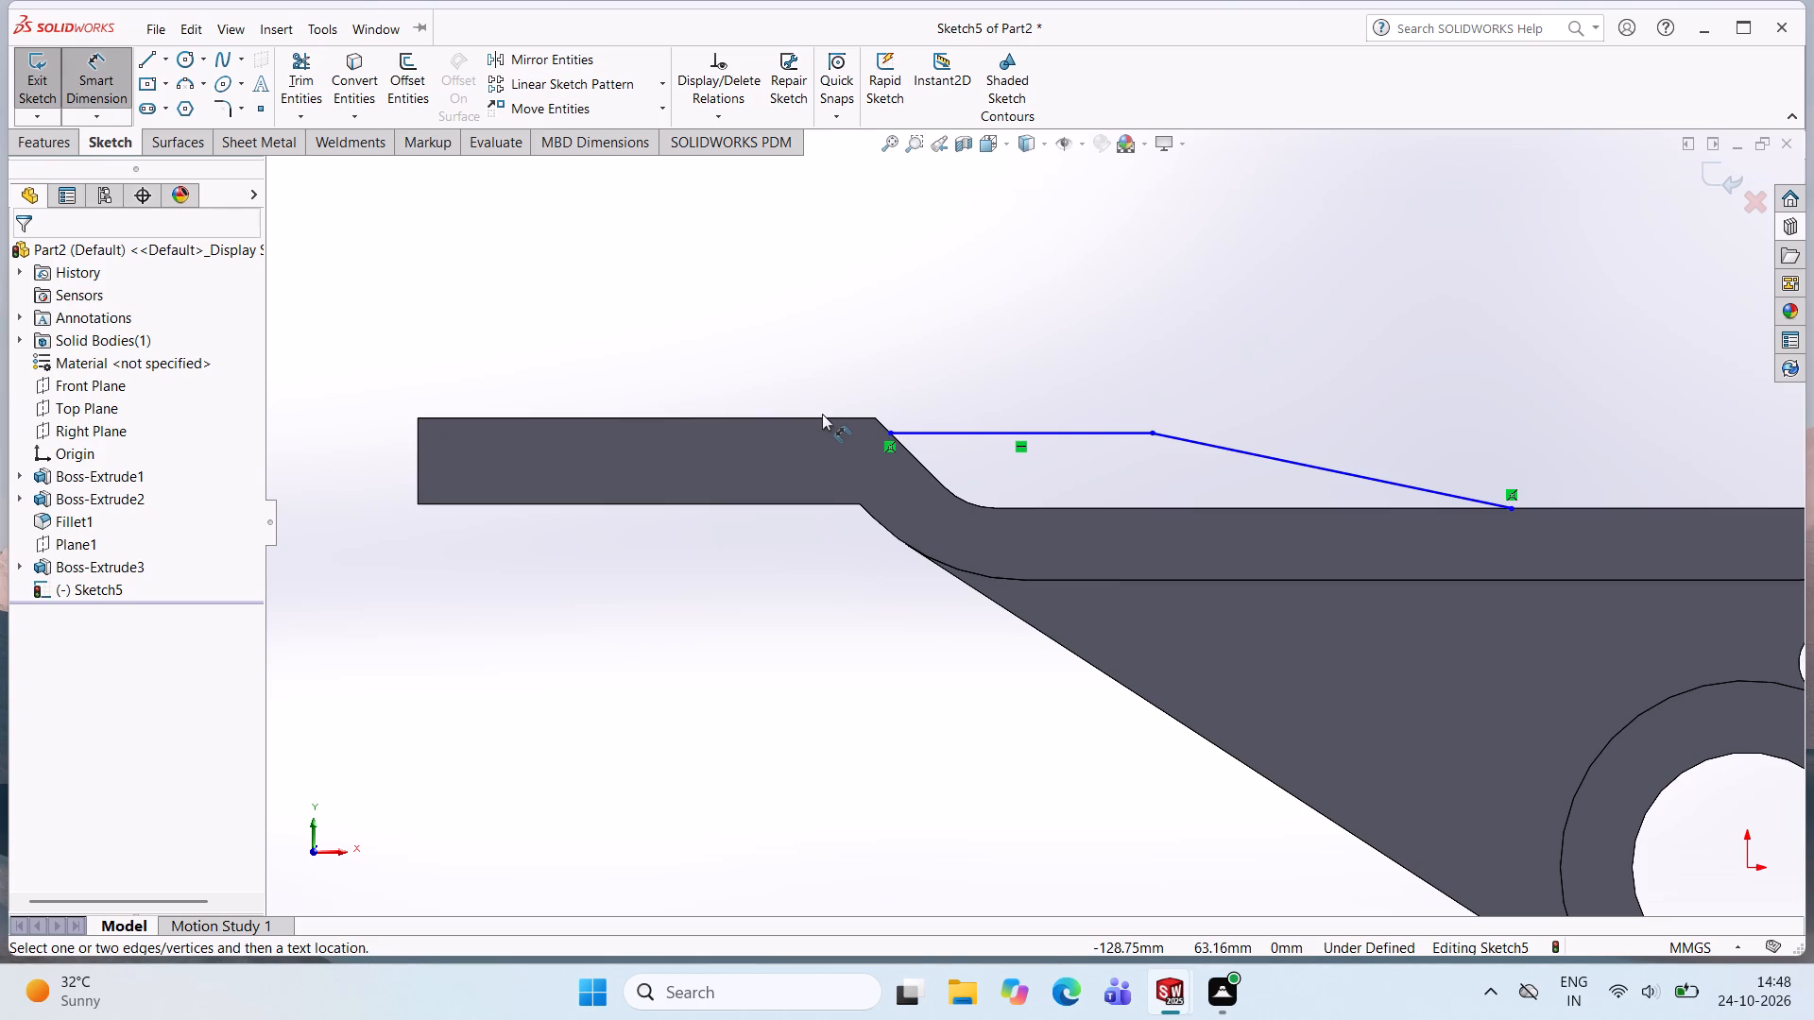
{"action": "left_click", "coordinate": [822, 414]}
{"action": "left_click", "coordinate": [836, 416]}
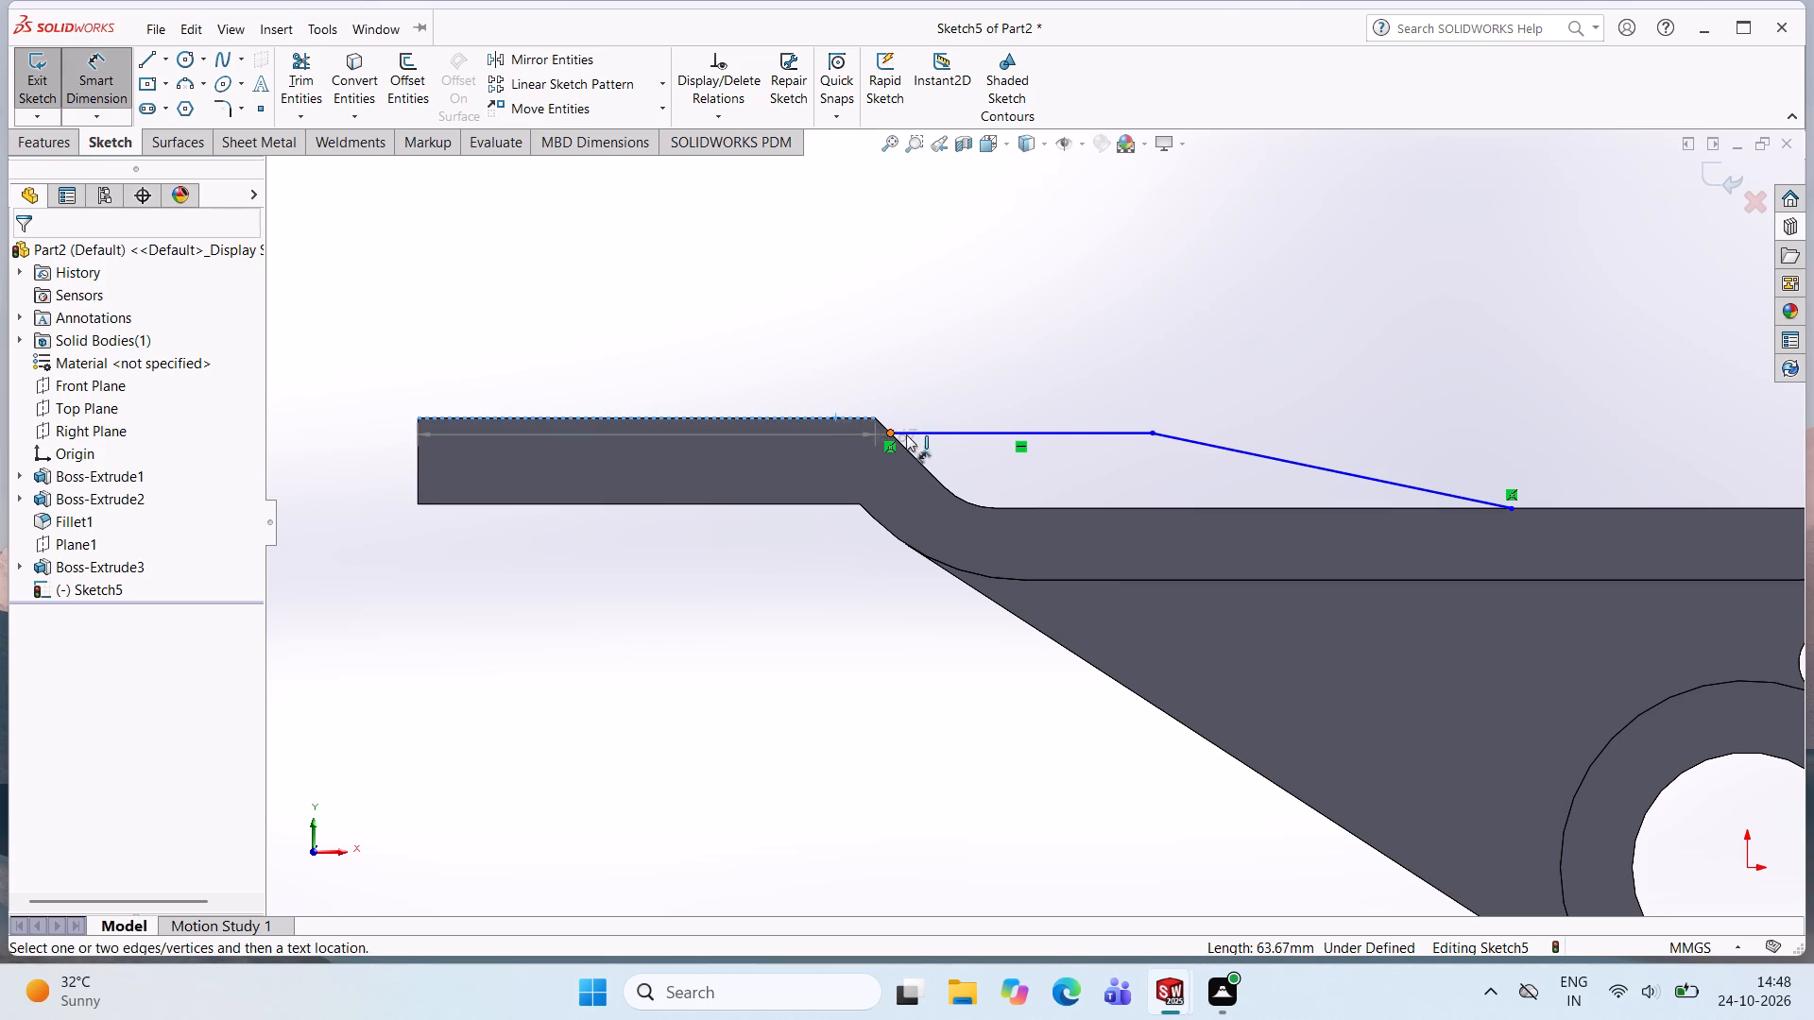
{"action": "left_click", "coordinate": [931, 424]}
{"action": "left_click", "coordinate": [931, 430]}
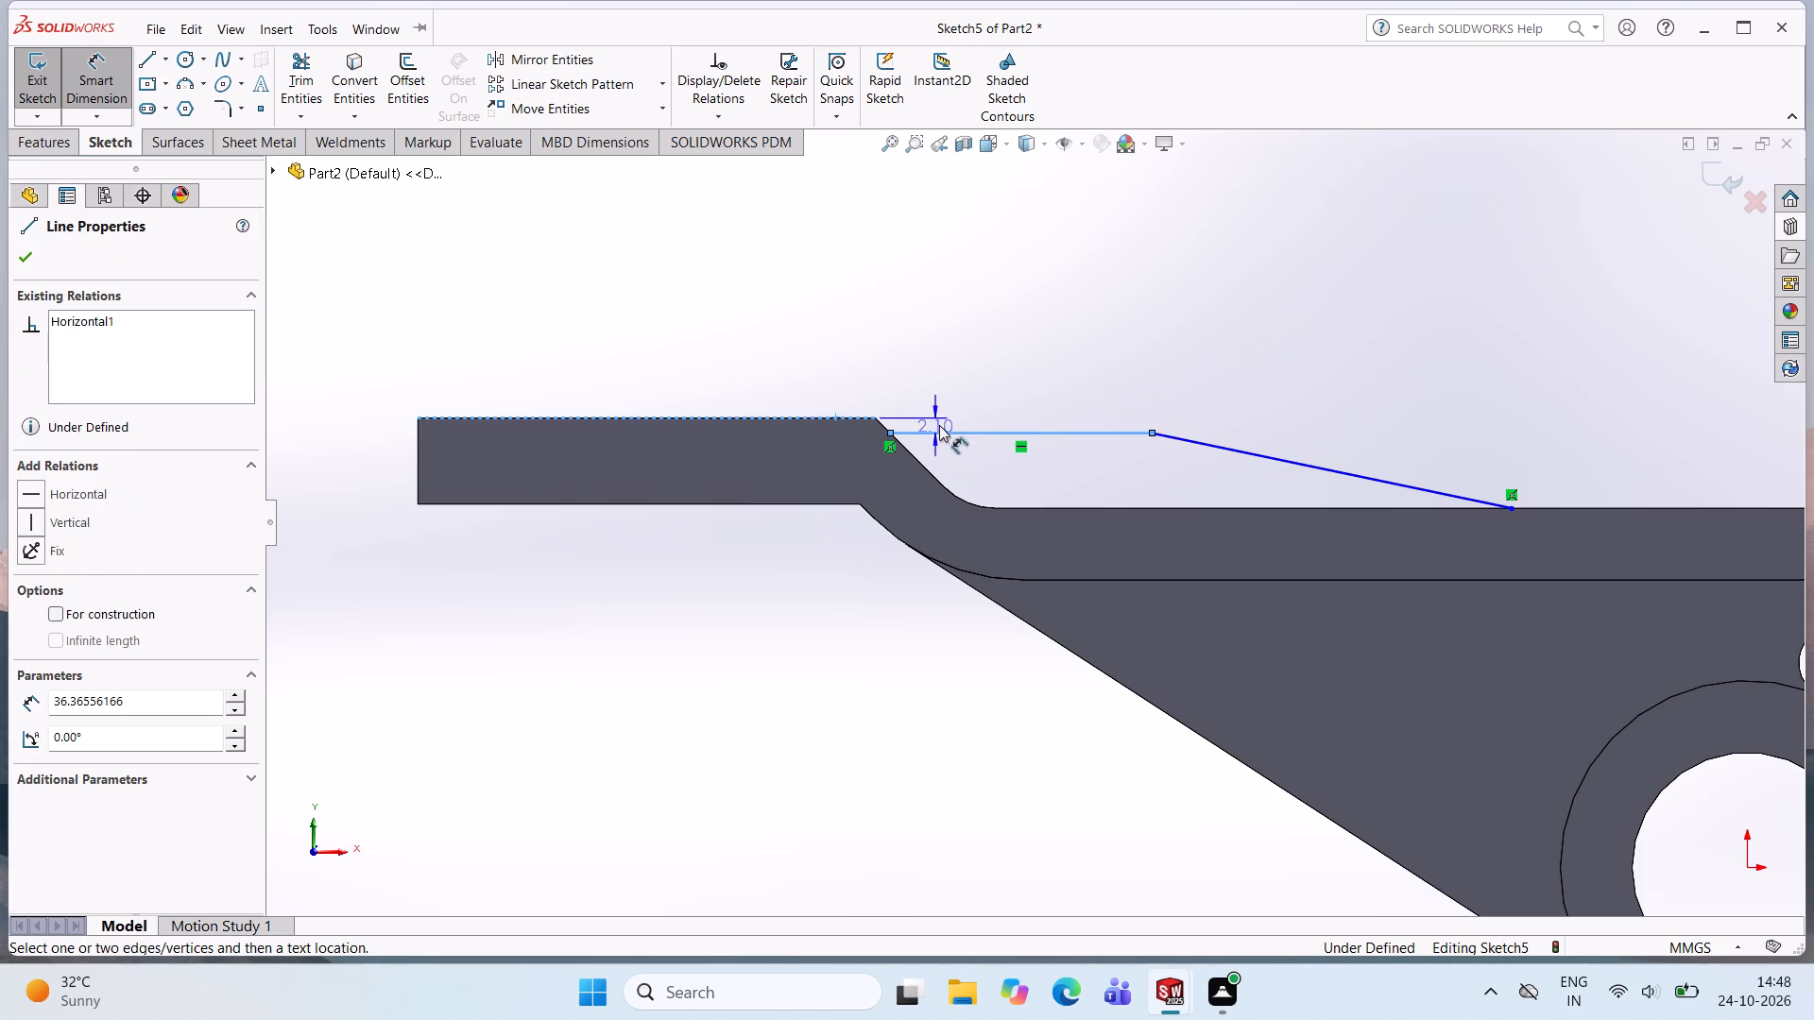
{"action": "left_click", "coordinate": [967, 388]}
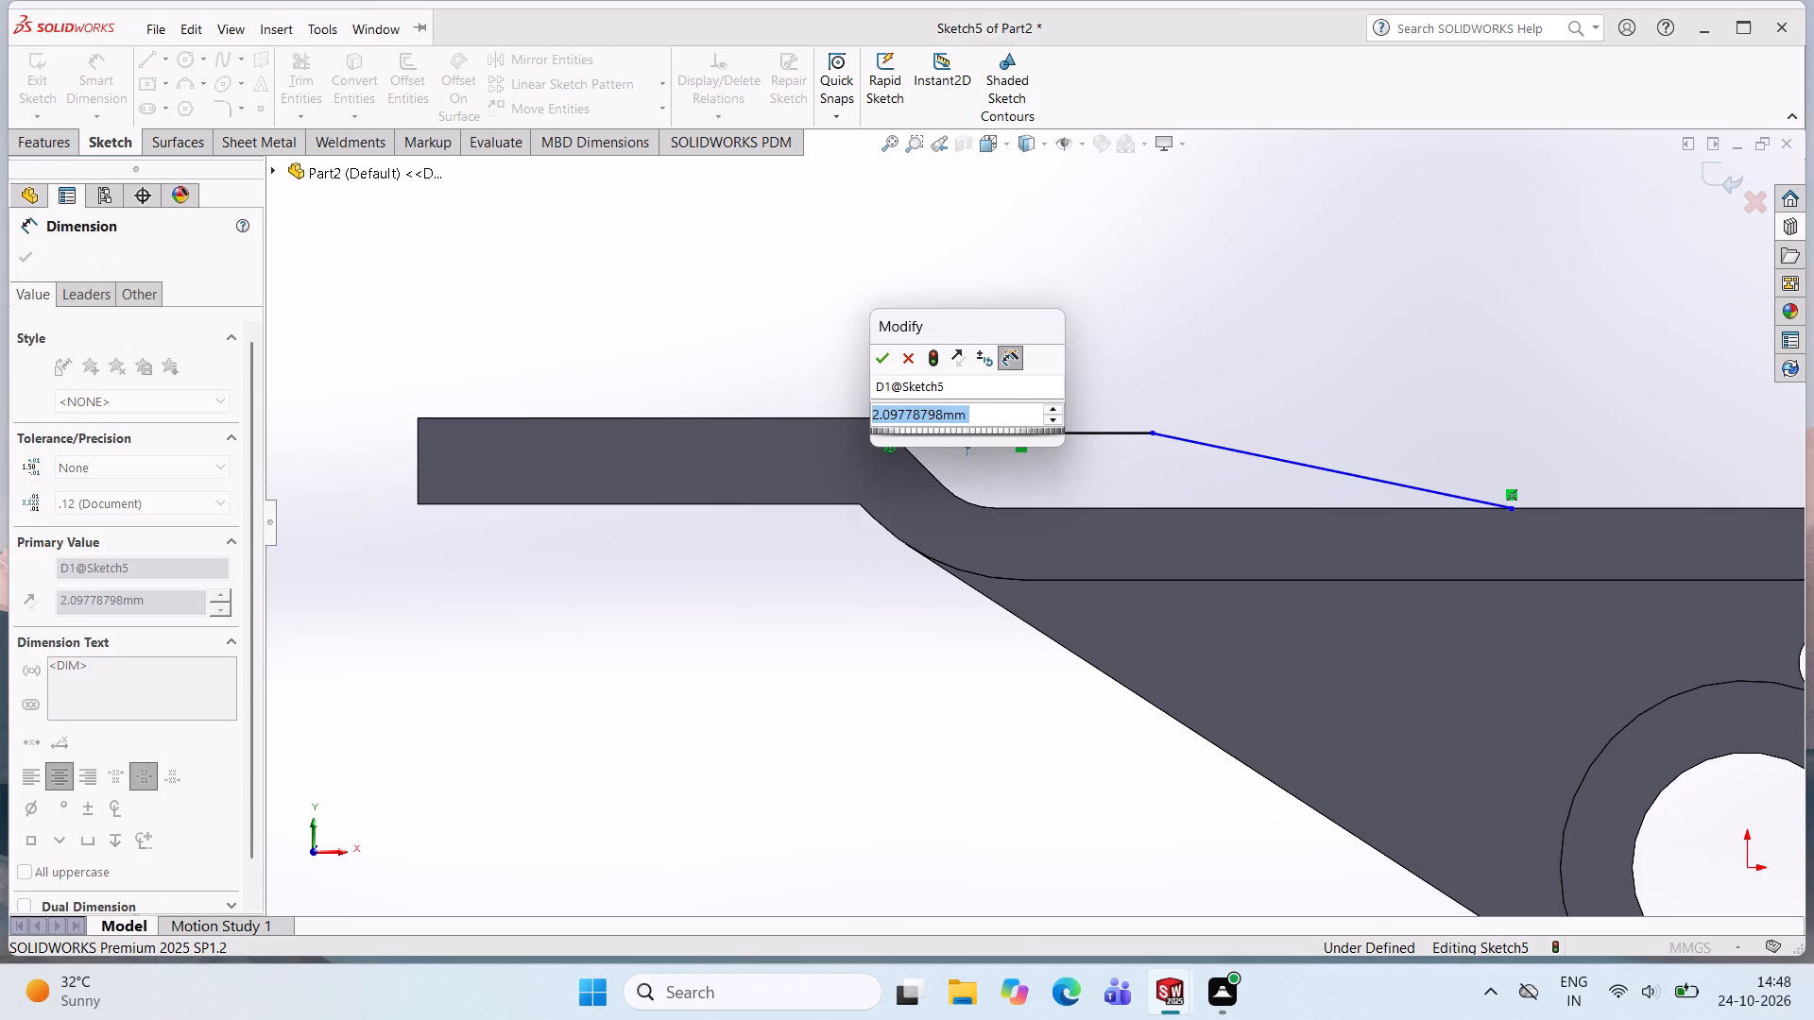
{"action": "key", "text": "2"}
{"action": "key", "text": "Return"}
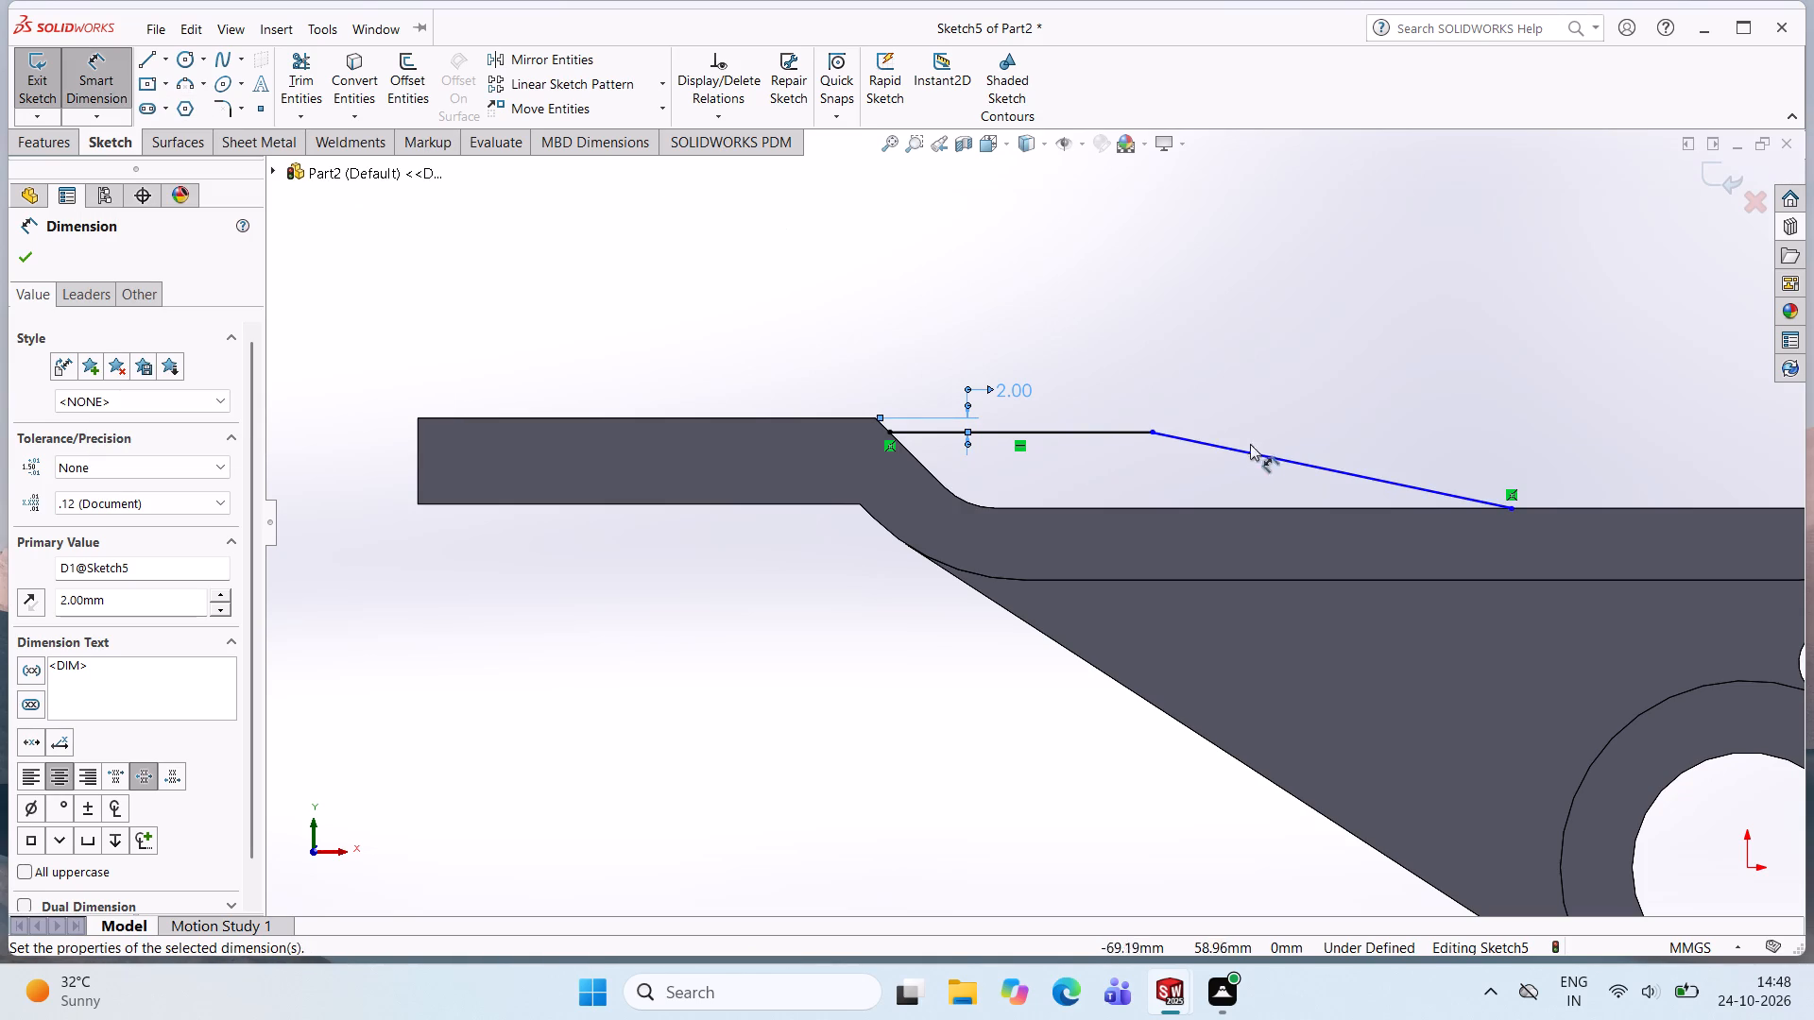
Dimension the horizontal distance between the sloping line's two endpoints as 70 mm.
{"action": "left_click", "coordinate": [1153, 436]}
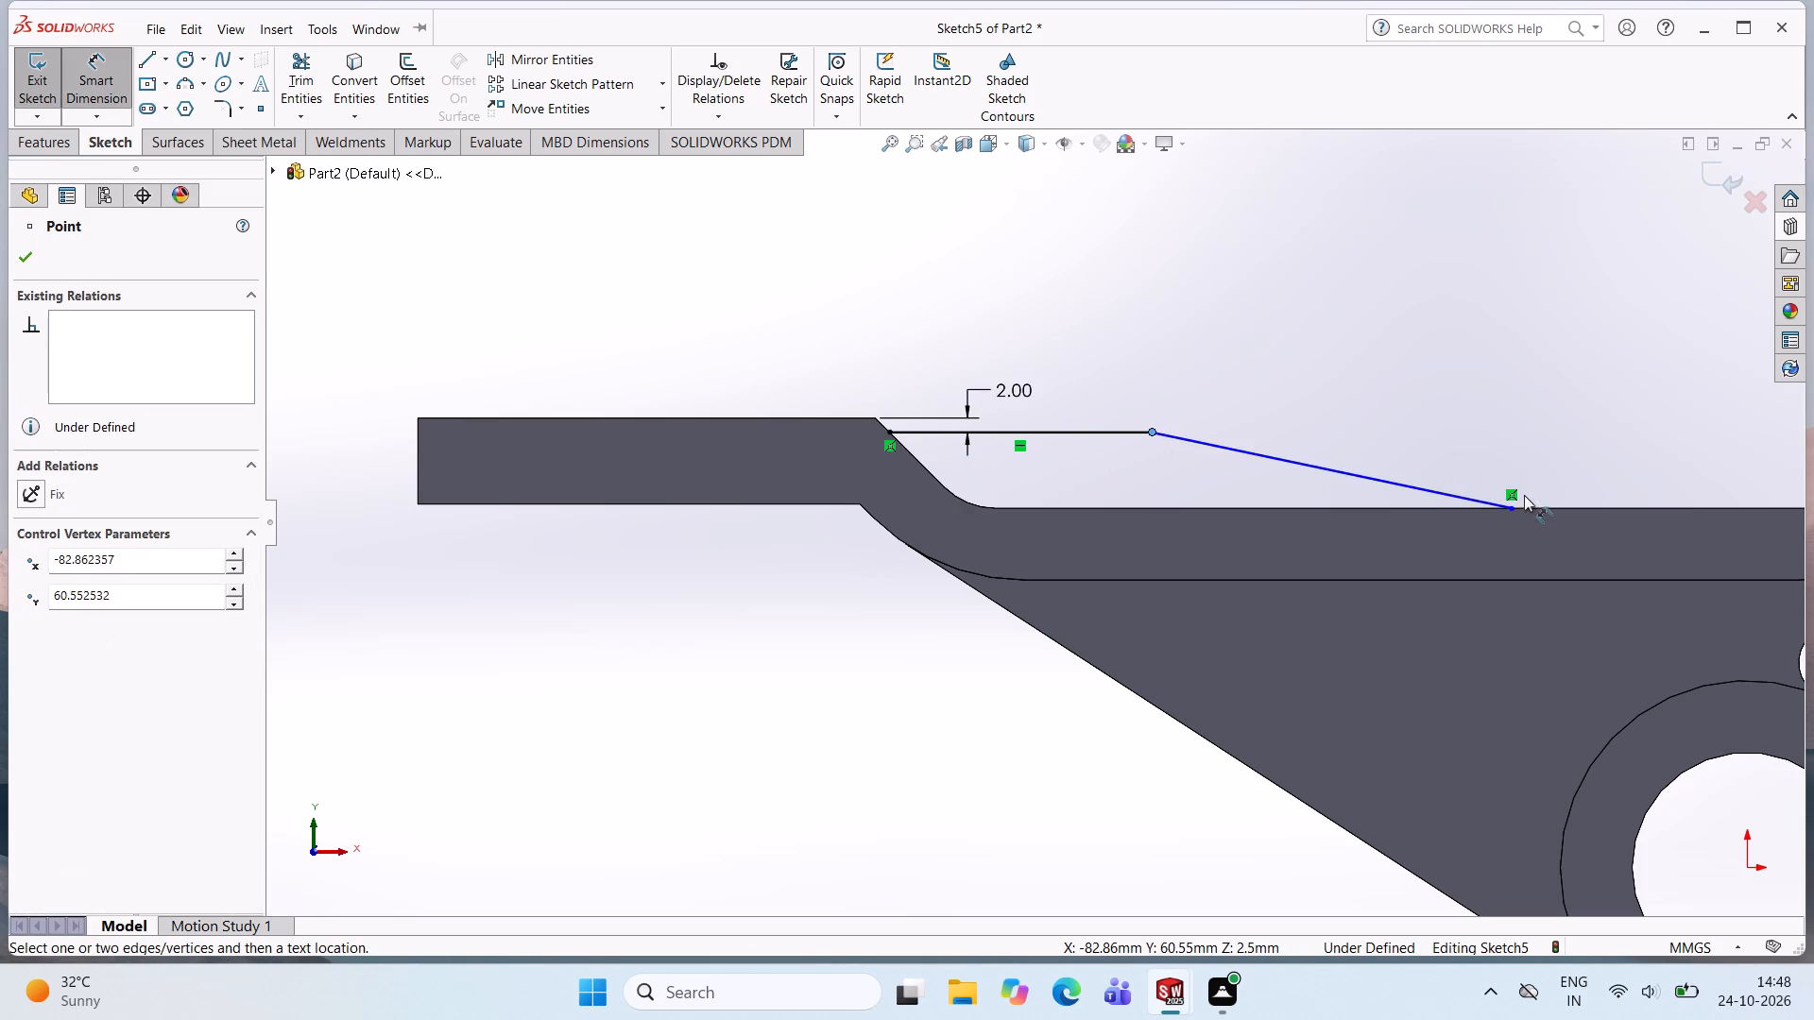
{"action": "left_click_drag", "start_coordinate": [1517, 512], "coordinate": [1527, 518]}
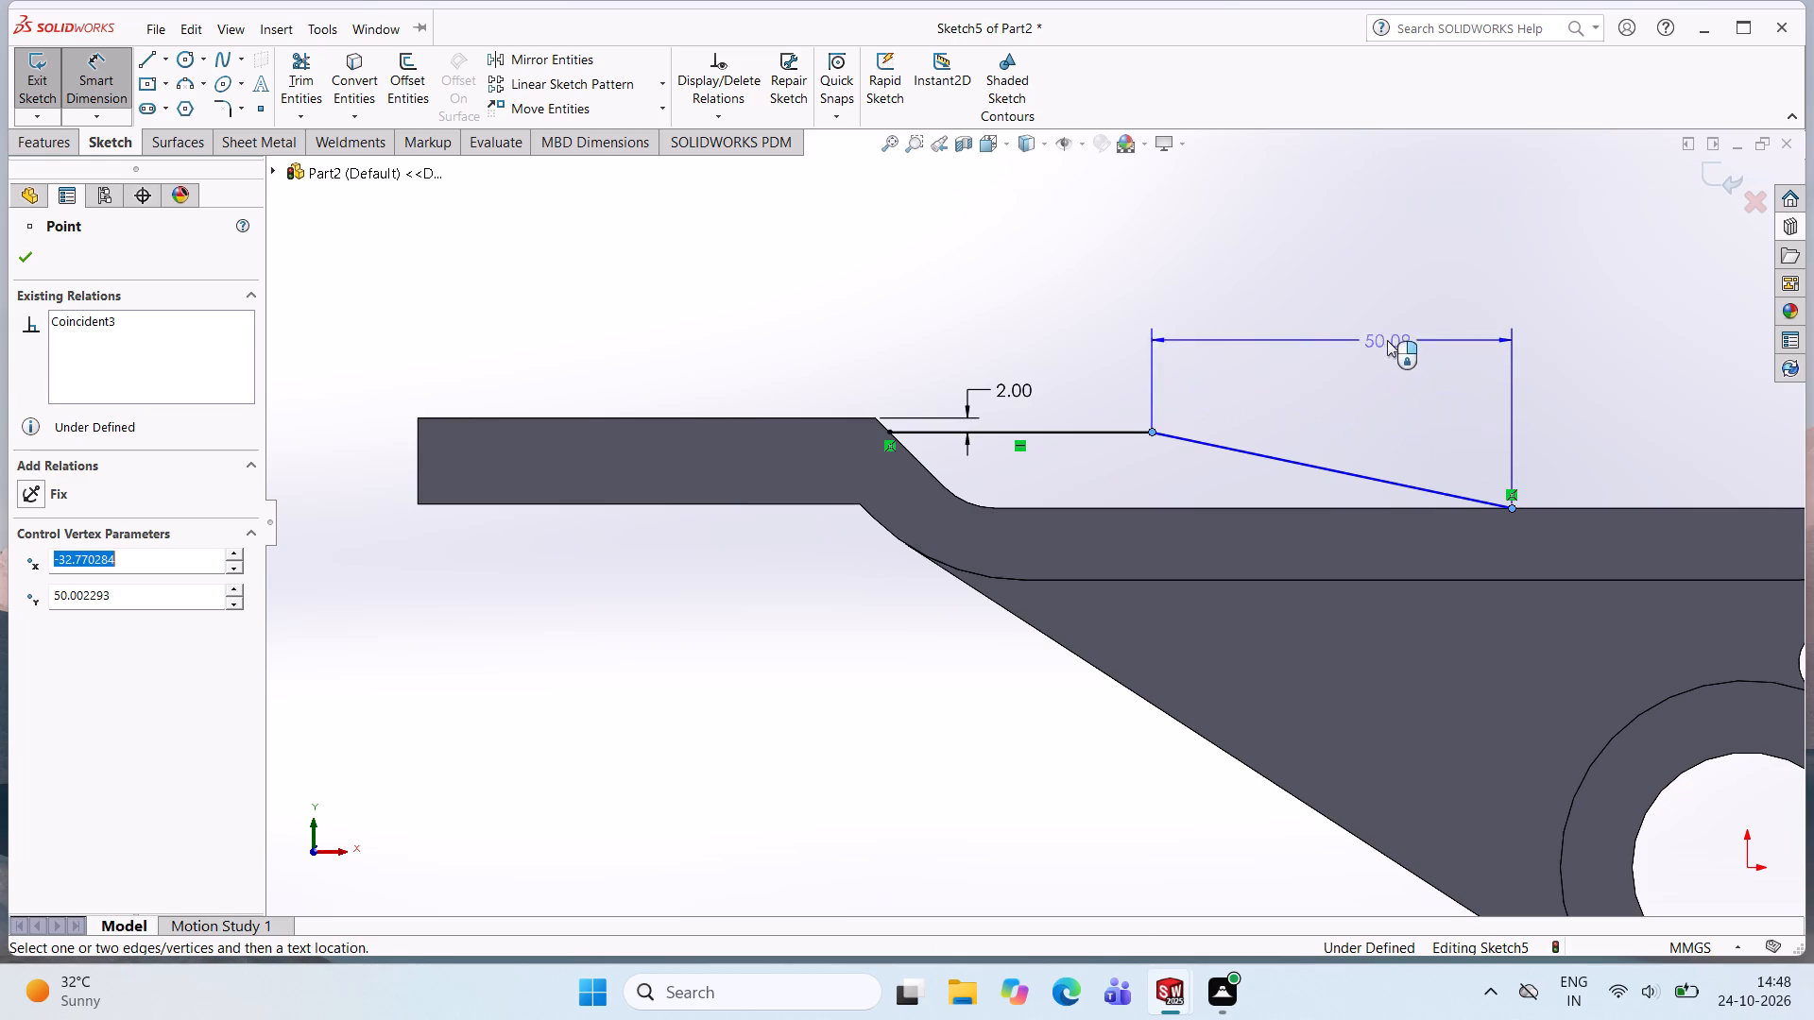
{"action": "left_click", "coordinate": [1346, 314]}
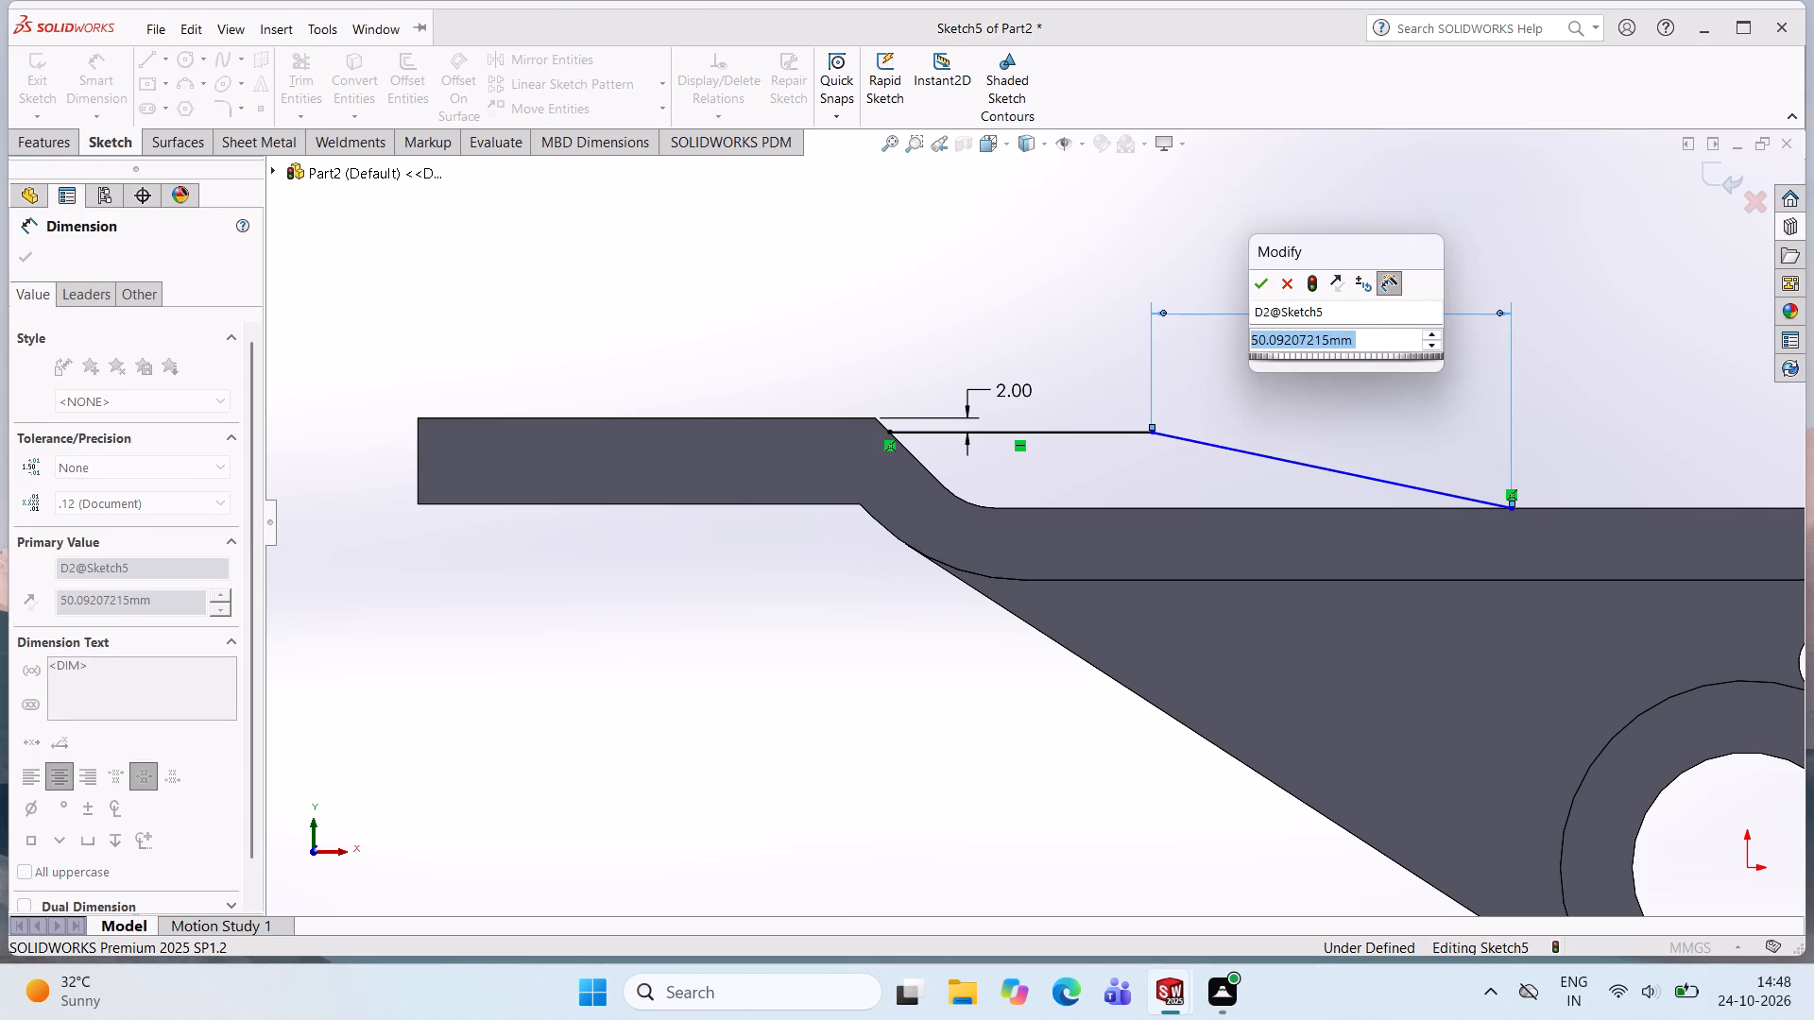
{"action": "type", "text": "70"}
{"action": "key", "text": "Return"}
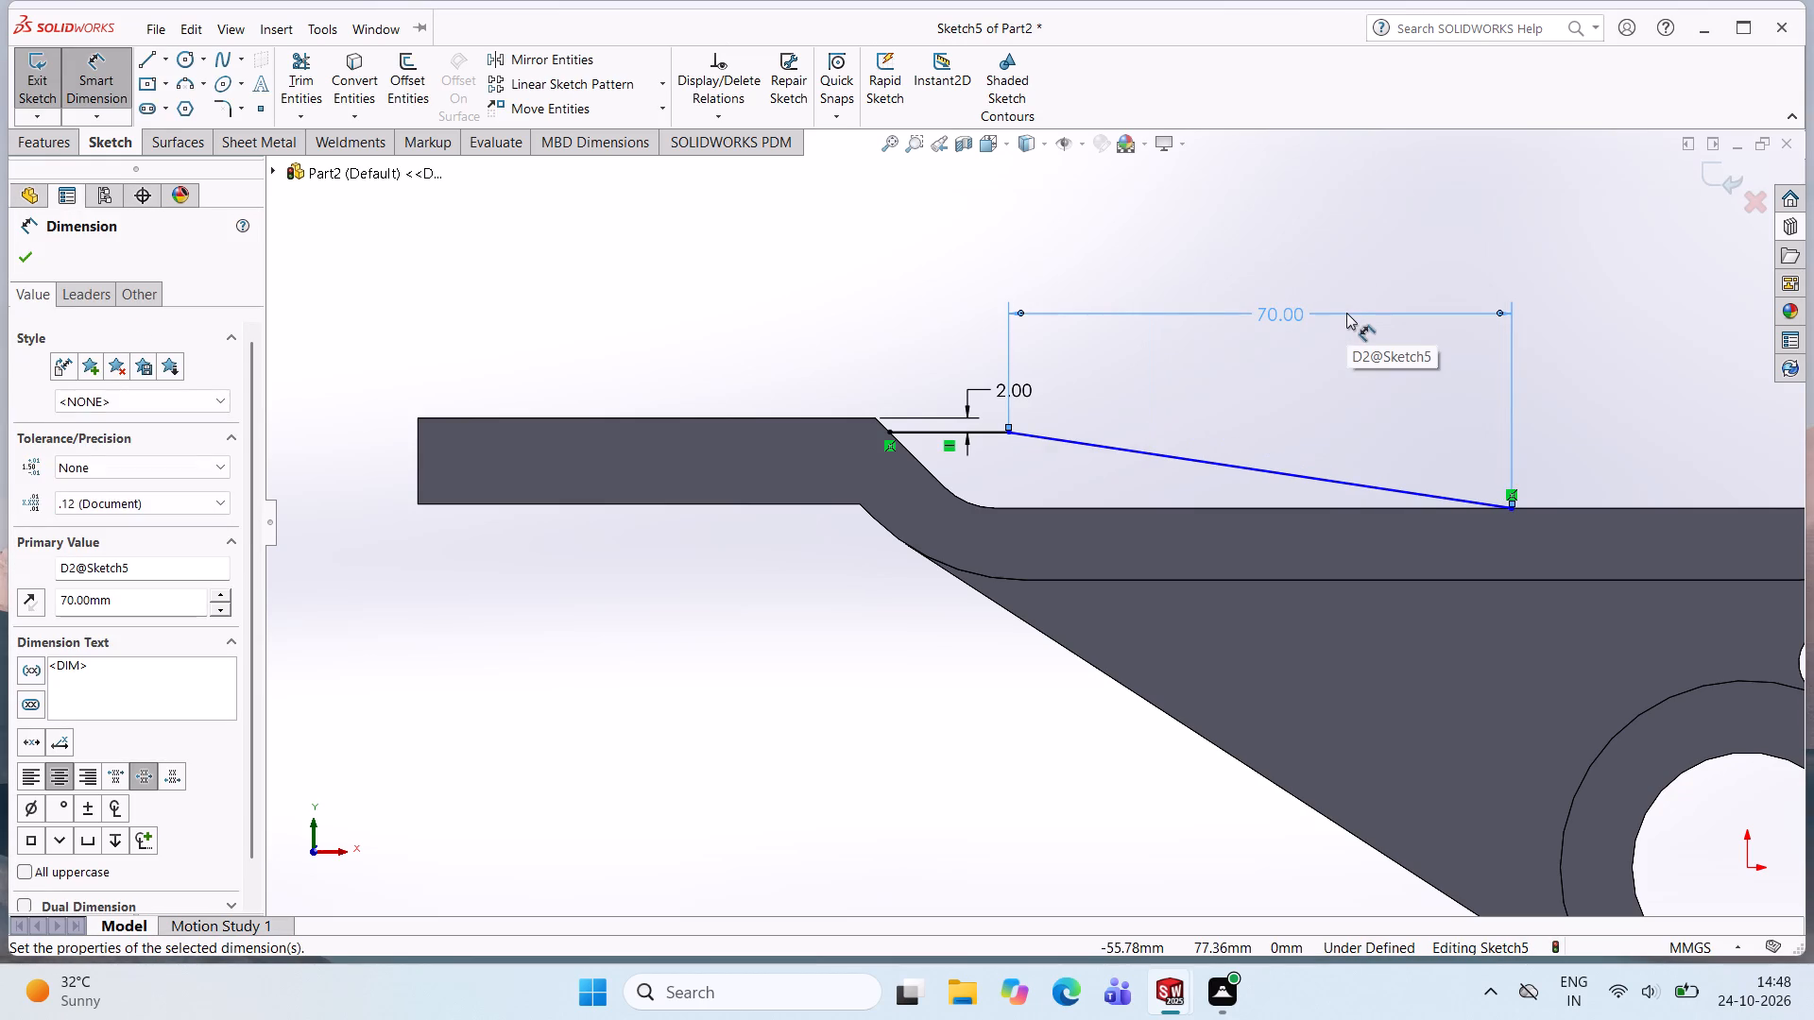
Dimension the horizontal distance from the two lines' shared endpoint to the origin as 126 mm.
{"action": "left_click", "coordinate": [85, 74]}
{"action": "scroll", "coordinate": [1294, 416], "scroll_direction": "up", "scroll_amount": 3}
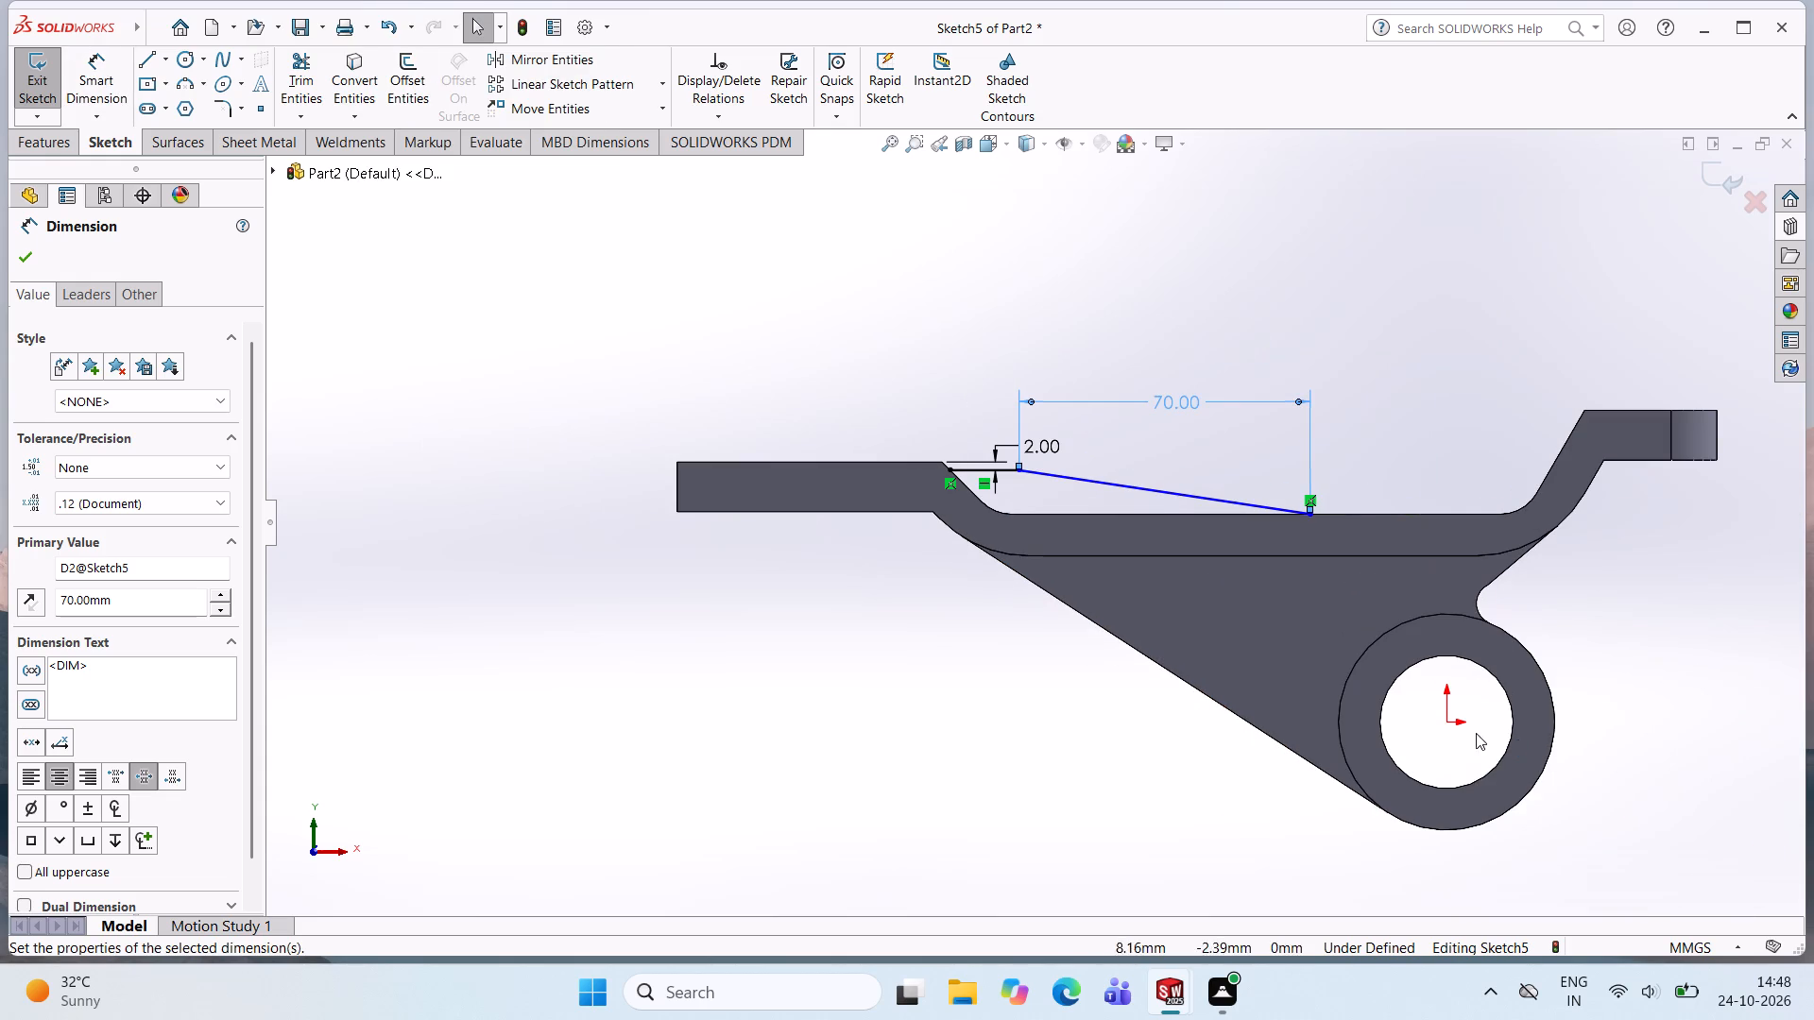
{"action": "left_click", "coordinate": [1445, 722]}
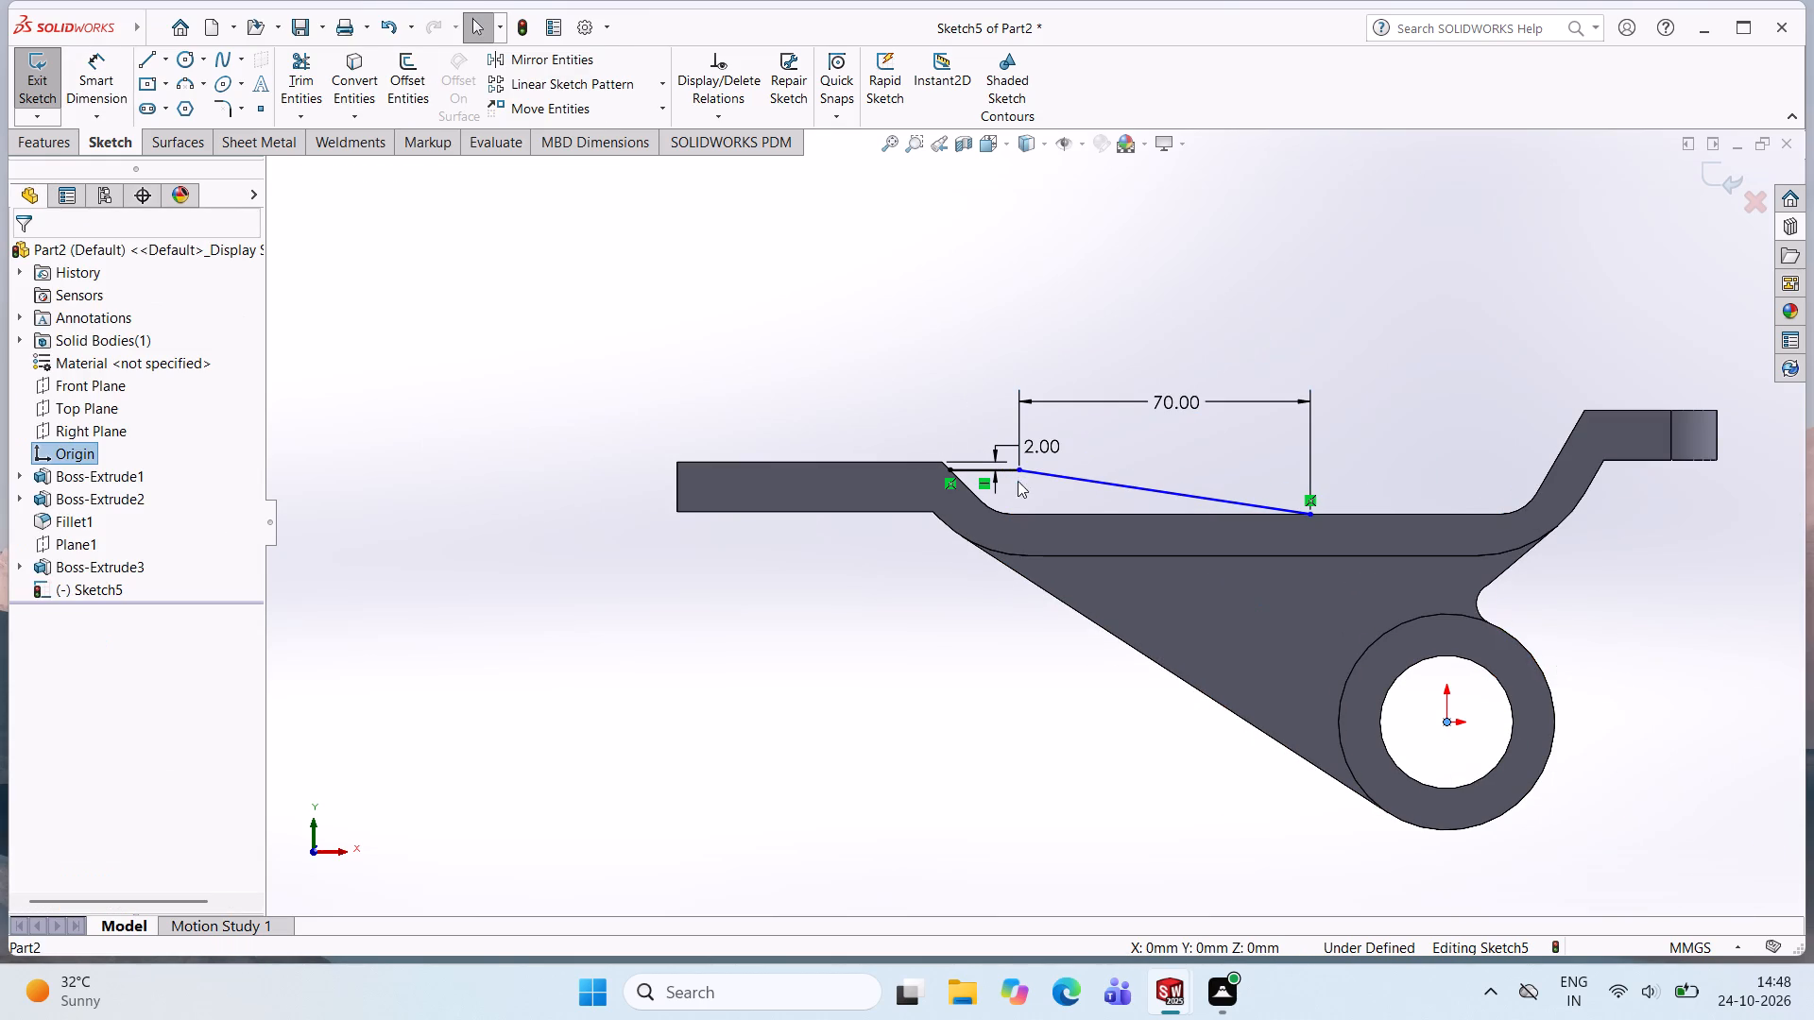
{"action": "left_click", "coordinate": [1017, 464]}
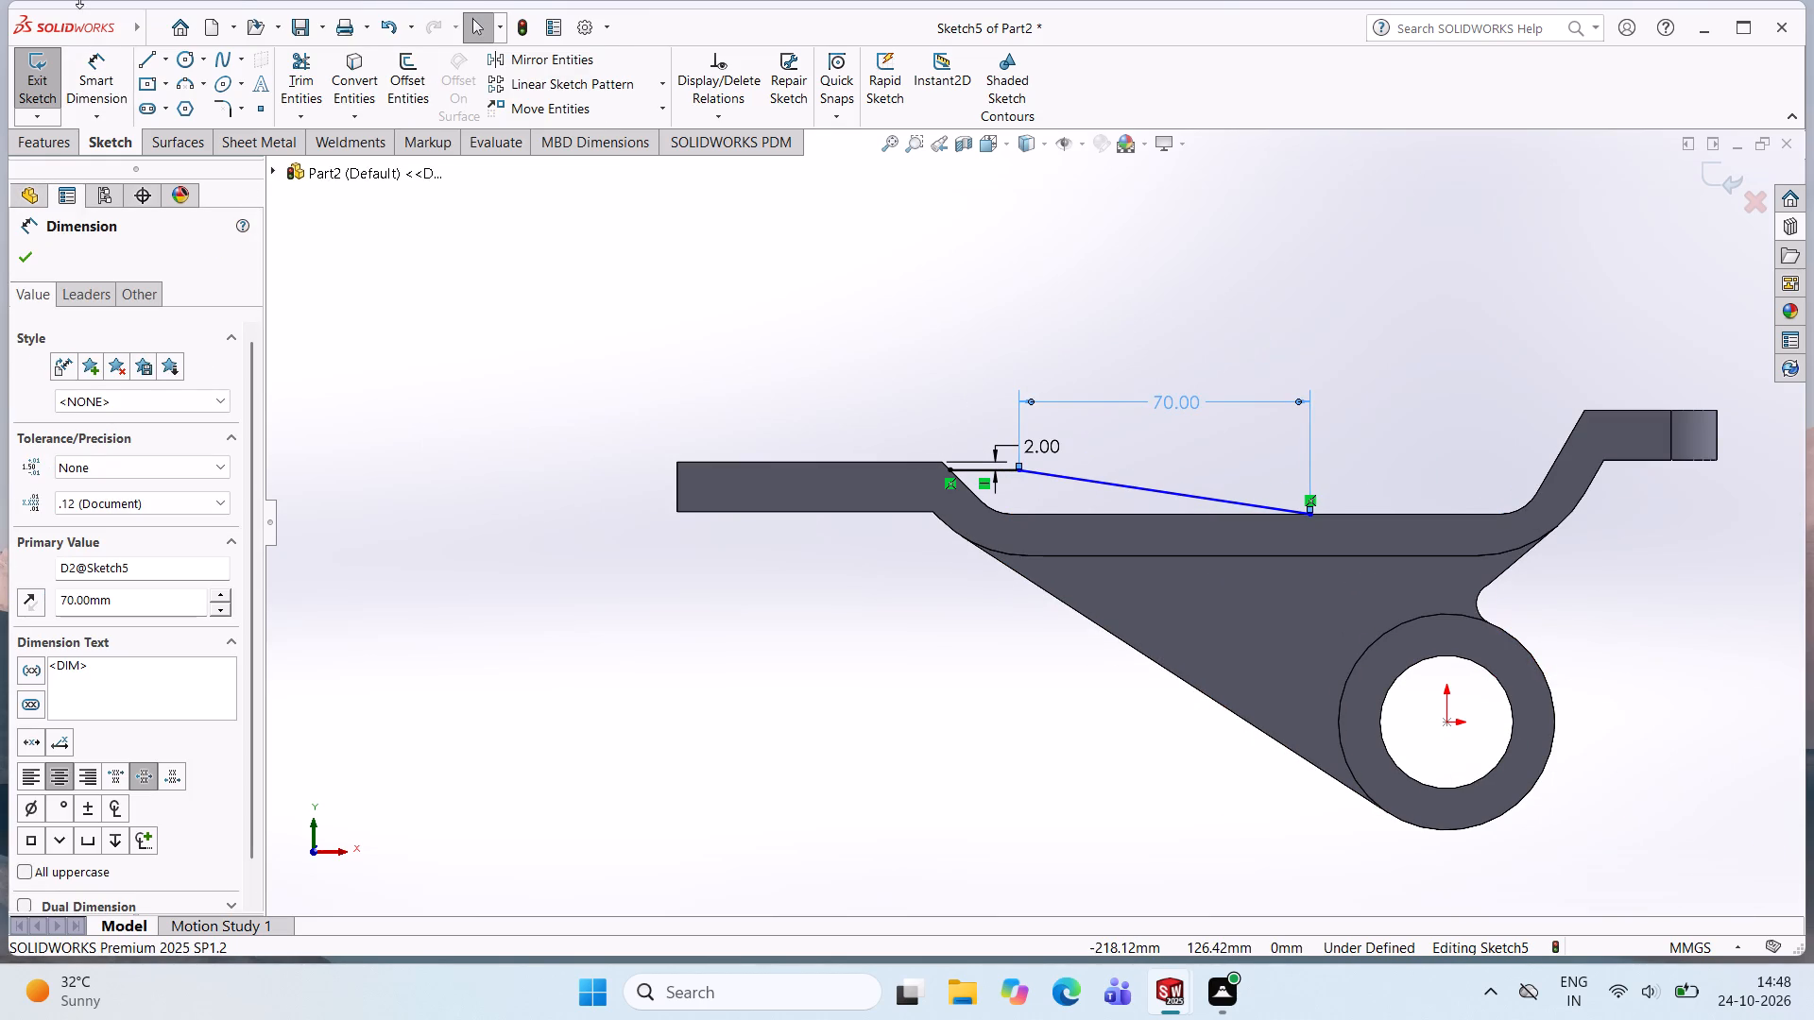
{"action": "left_click", "coordinate": [93, 73]}
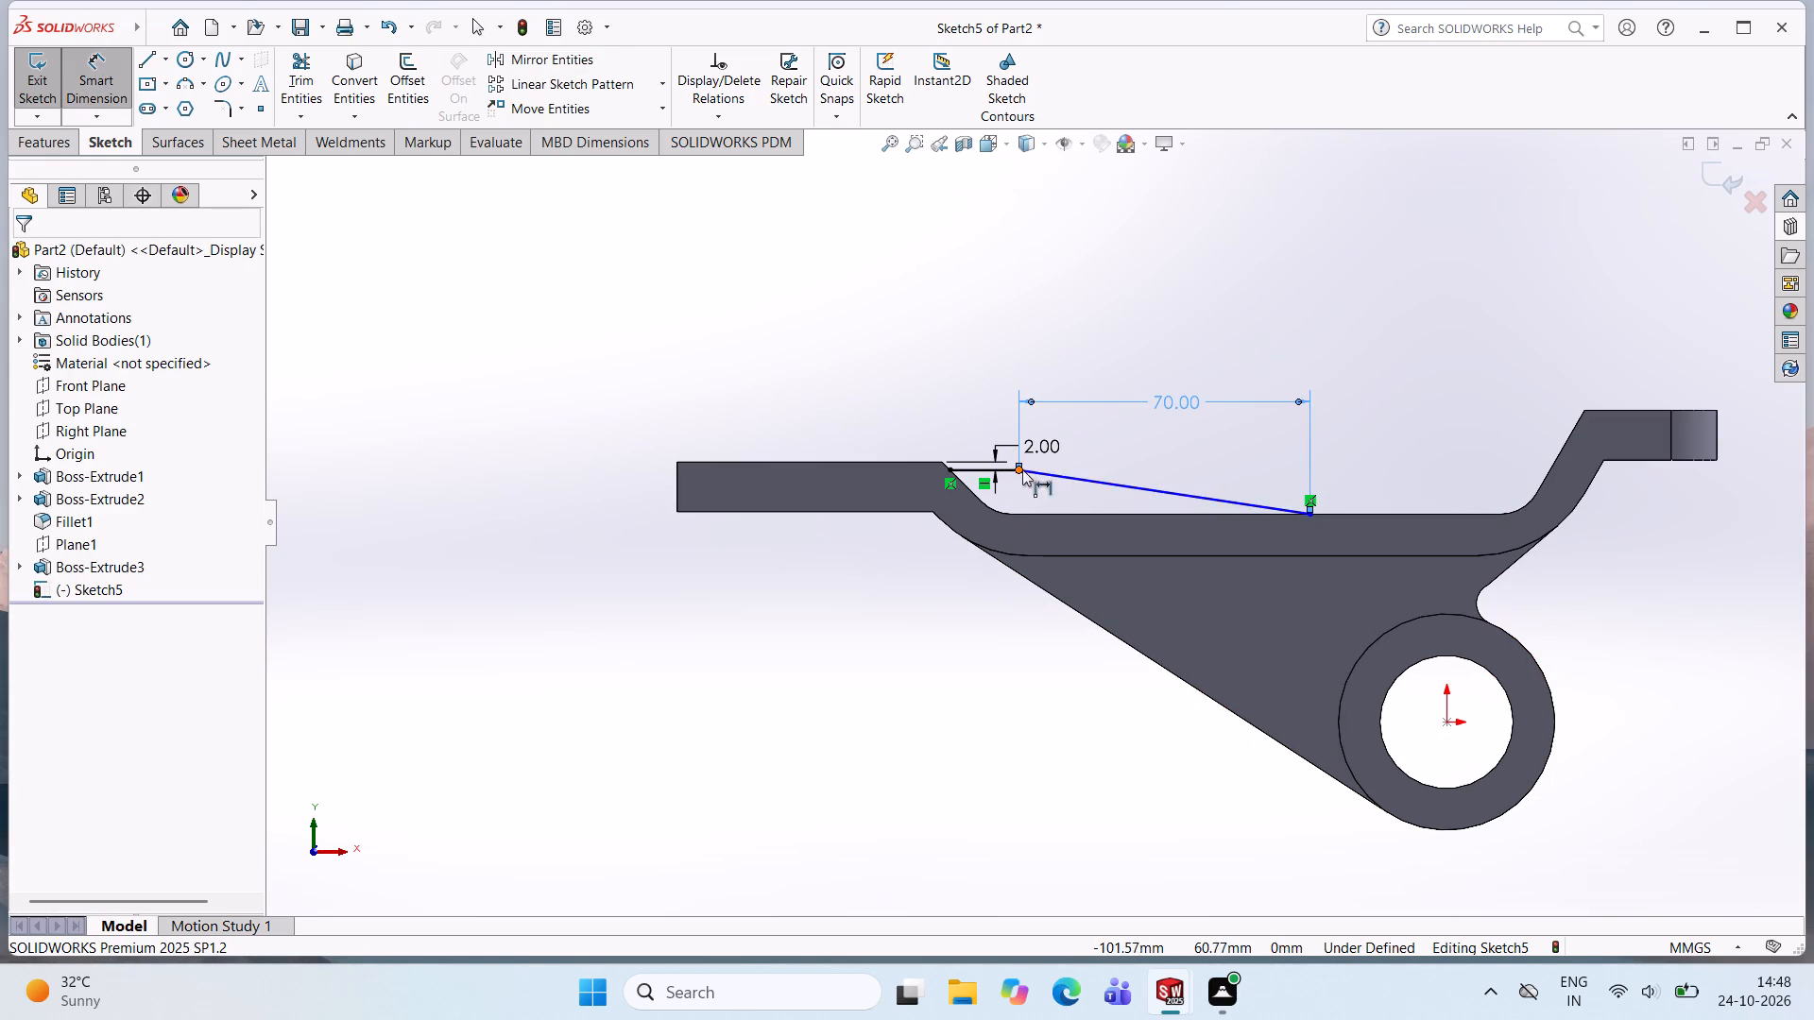
{"action": "left_click", "coordinate": [1022, 470]}
{"action": "left_click", "coordinate": [1450, 720]}
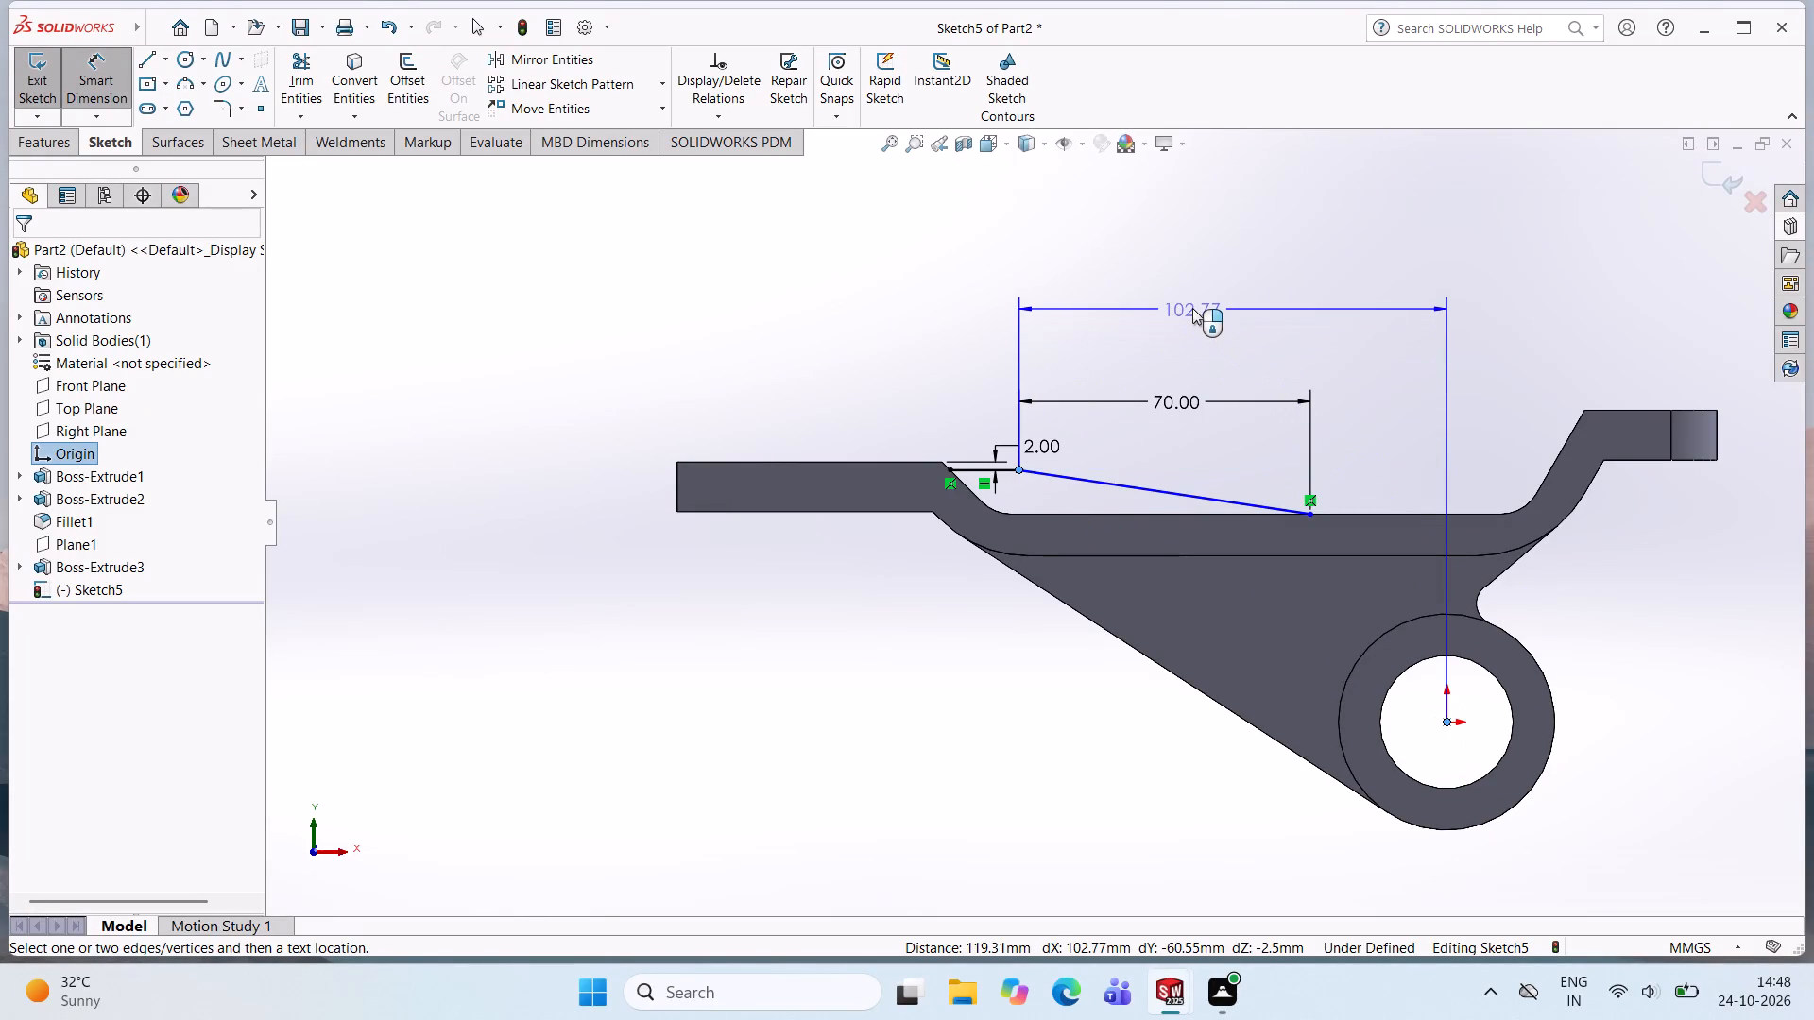
{"action": "left_click", "coordinate": [1192, 307]}
{"action": "type", "text": "126"}
{"action": "key", "text": "Return"}
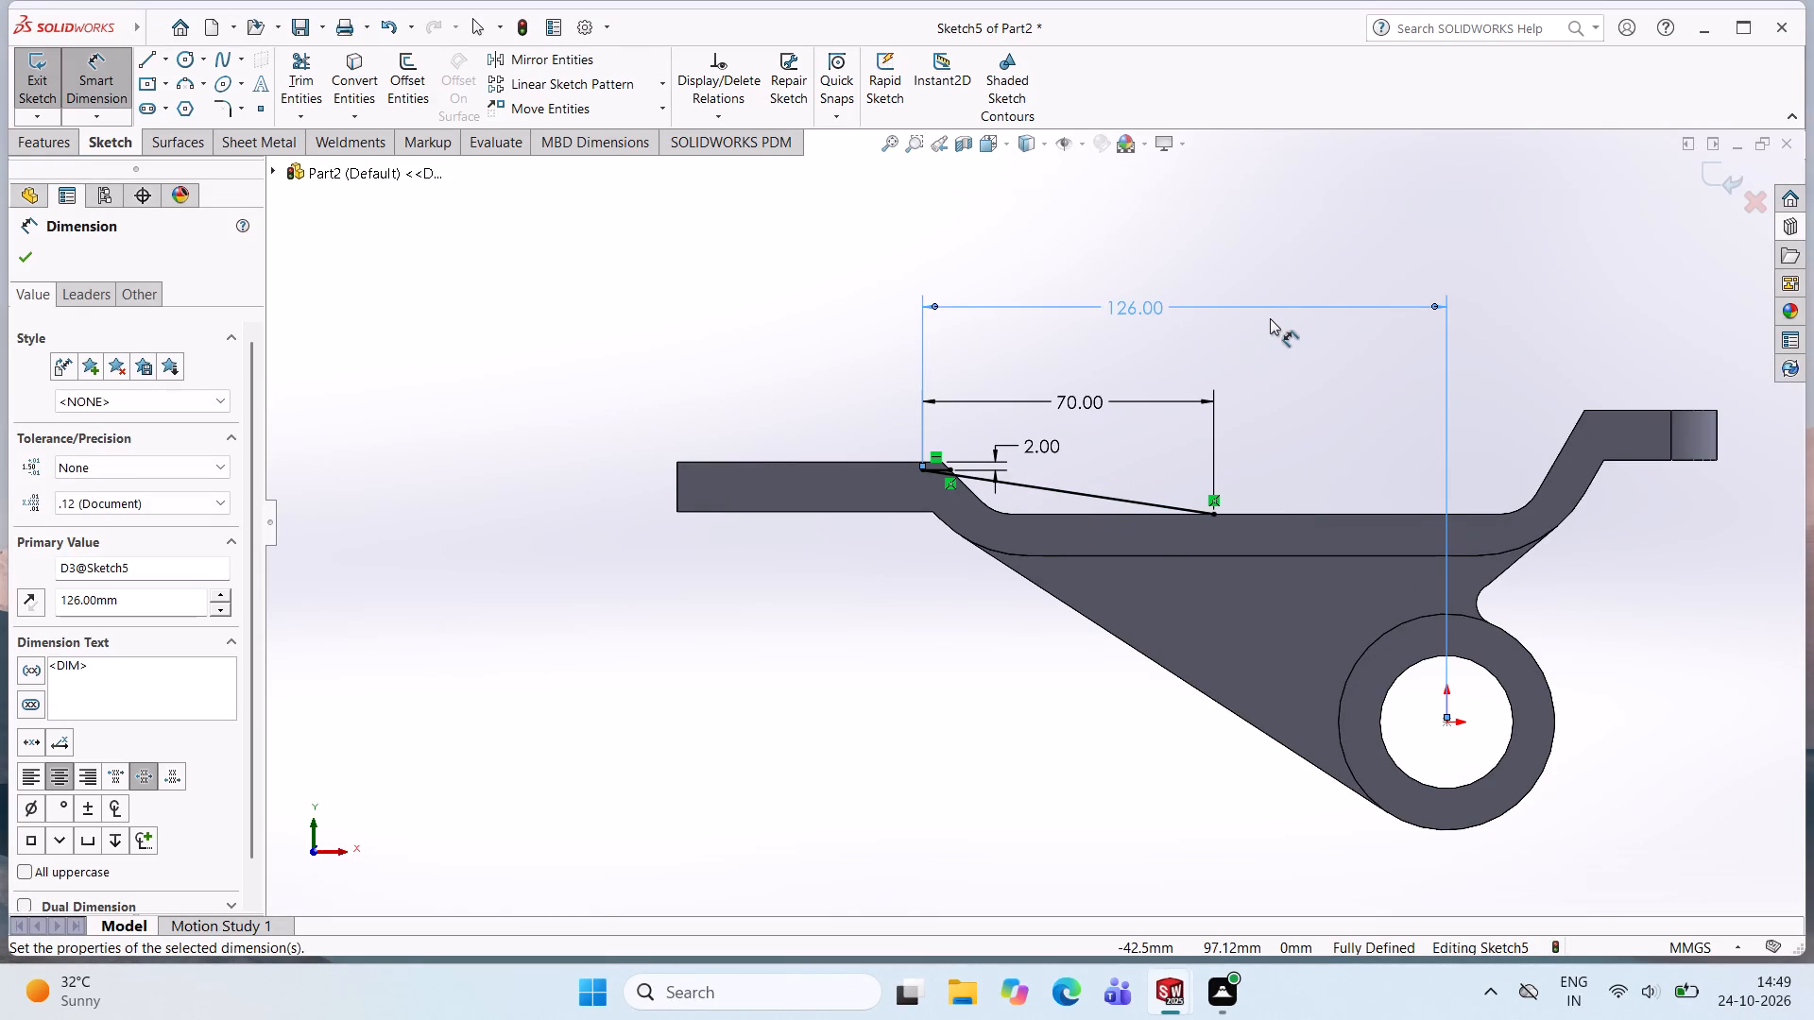
Undo the 126 mm value change and exit the sketch.
{"action": "key", "text": "ctrl+z"}
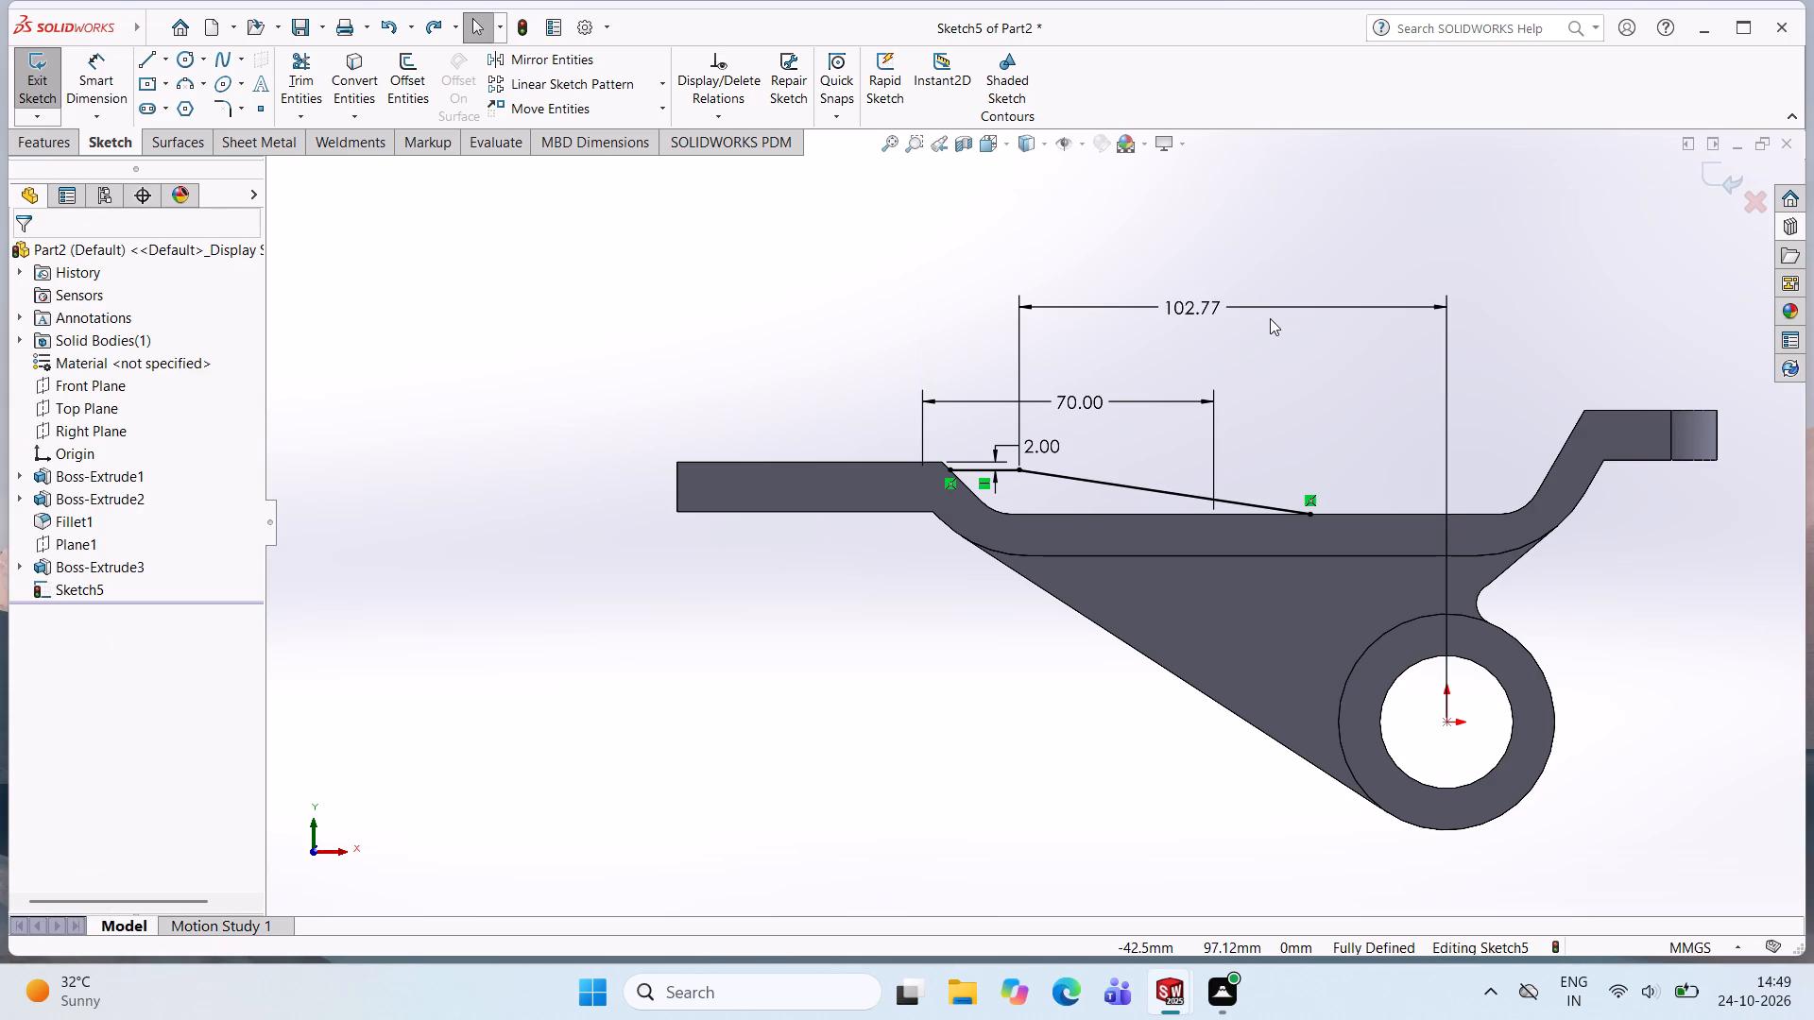
{"action": "left_click", "coordinate": [1270, 310]}
{"action": "left_click", "coordinate": [1366, 412]}
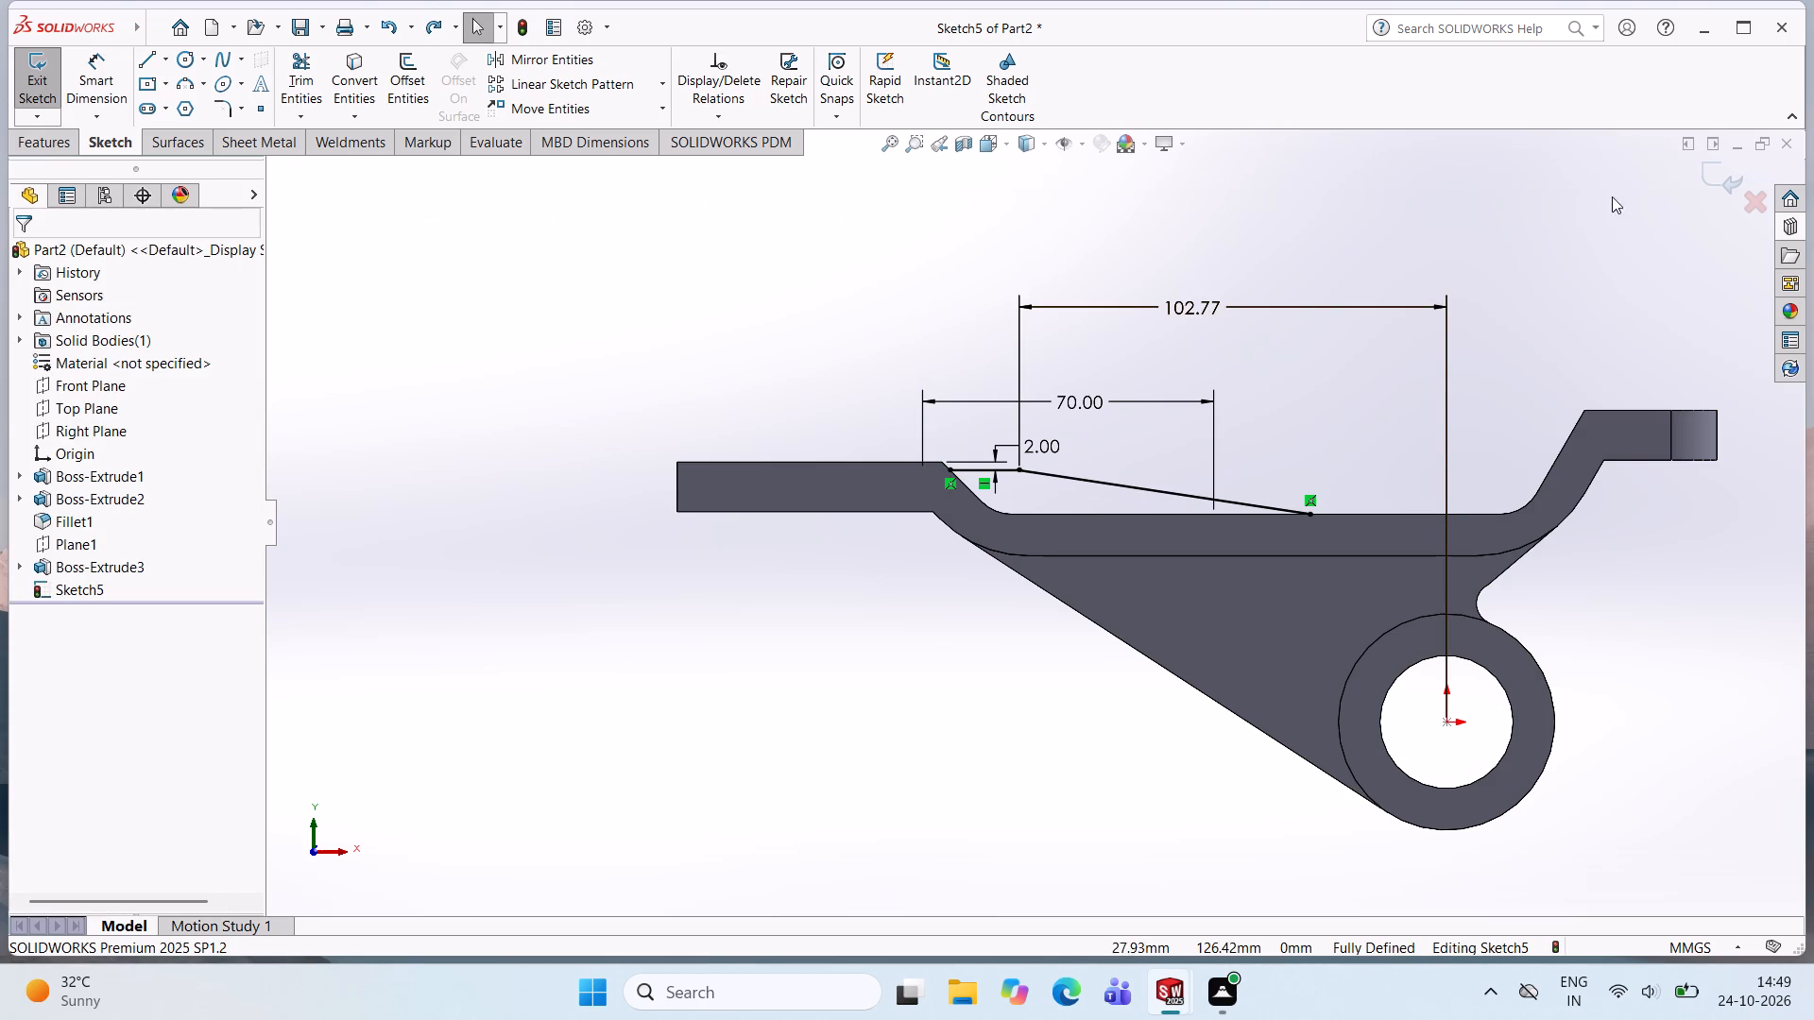
{"action": "left_click", "coordinate": [1711, 178]}
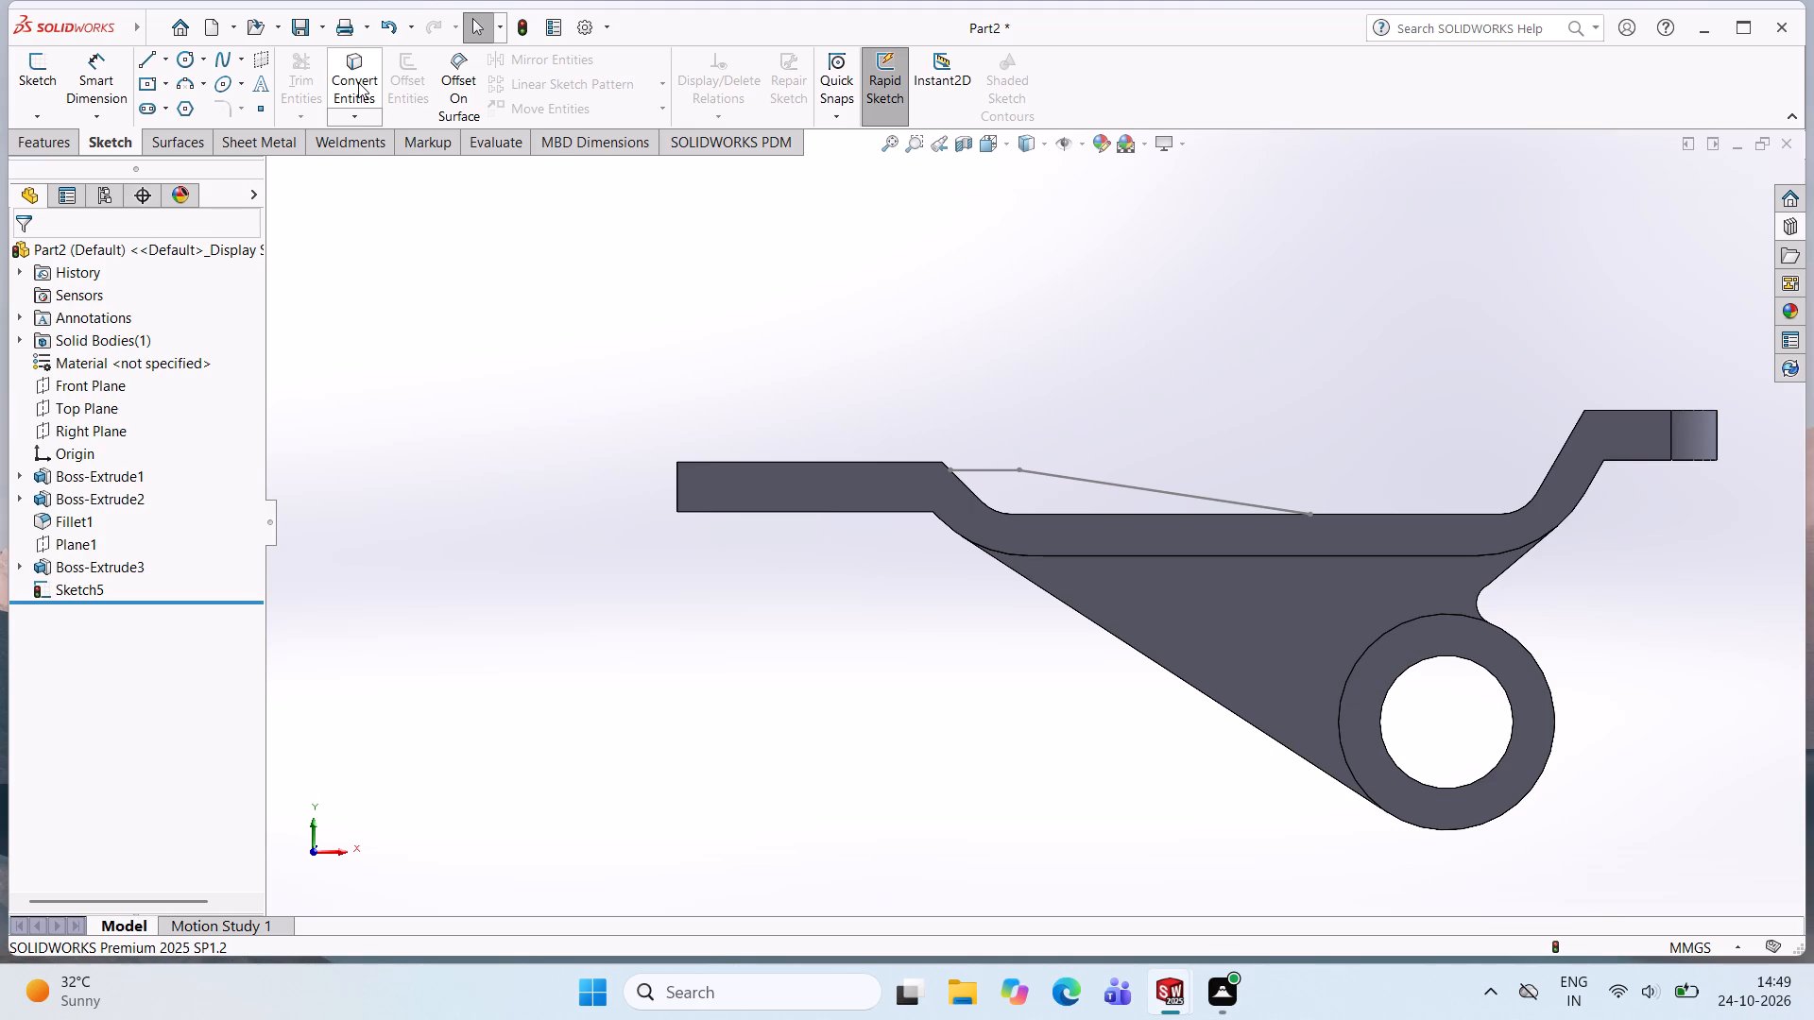
Create a 10 mm thick rib, centred on the two-line sketch, down onto the plate's upper face.
{"action": "left_click", "coordinate": [44, 138]}
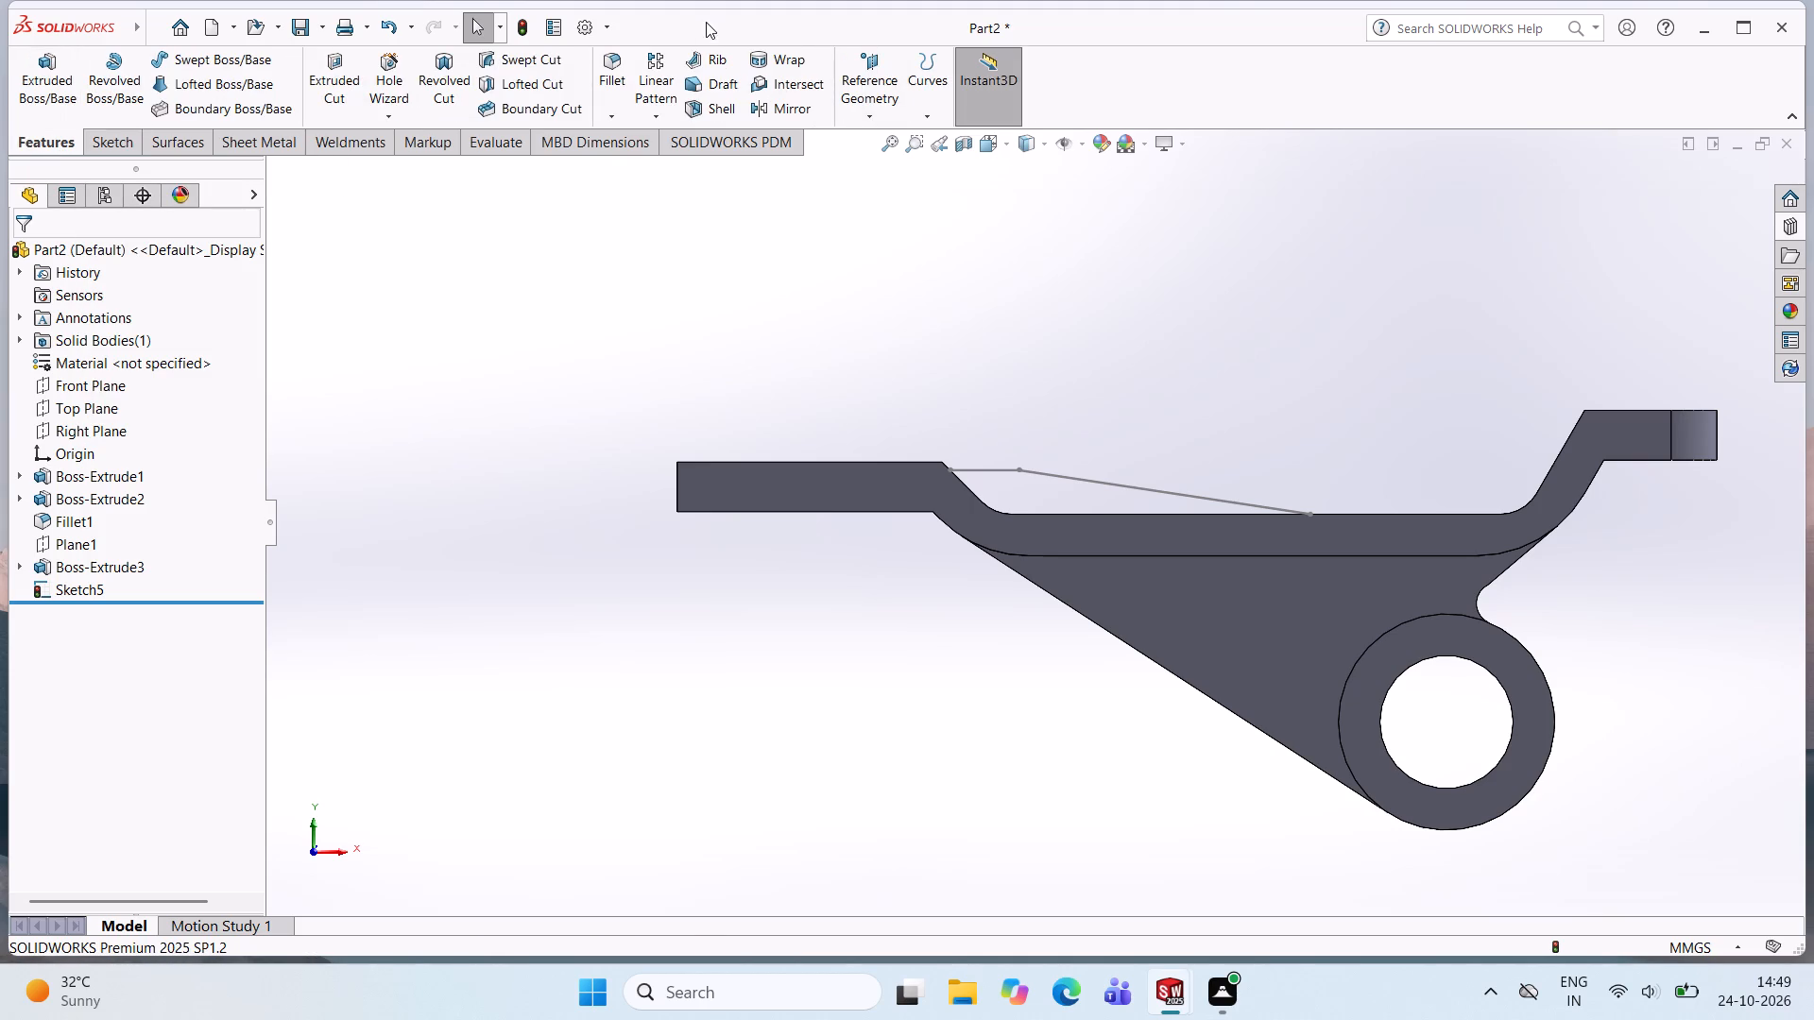
{"action": "left_click", "coordinate": [707, 59]}
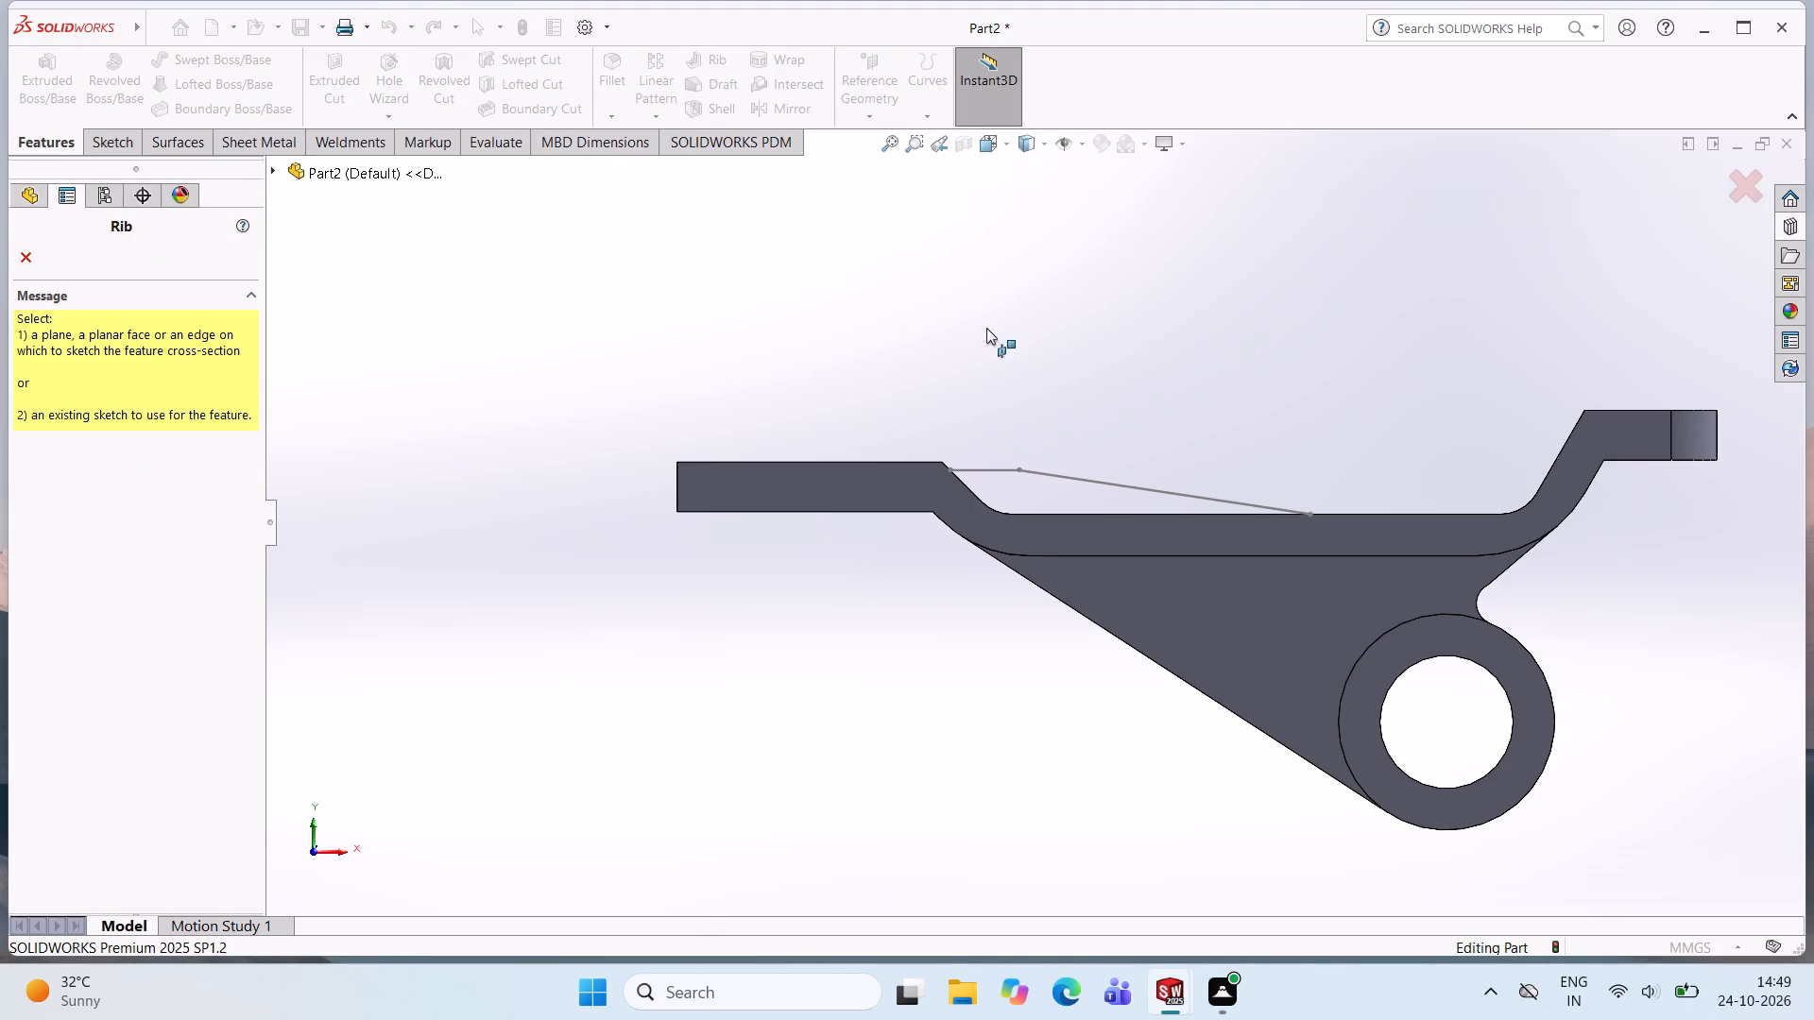
{"action": "left_click", "coordinate": [1078, 475]}
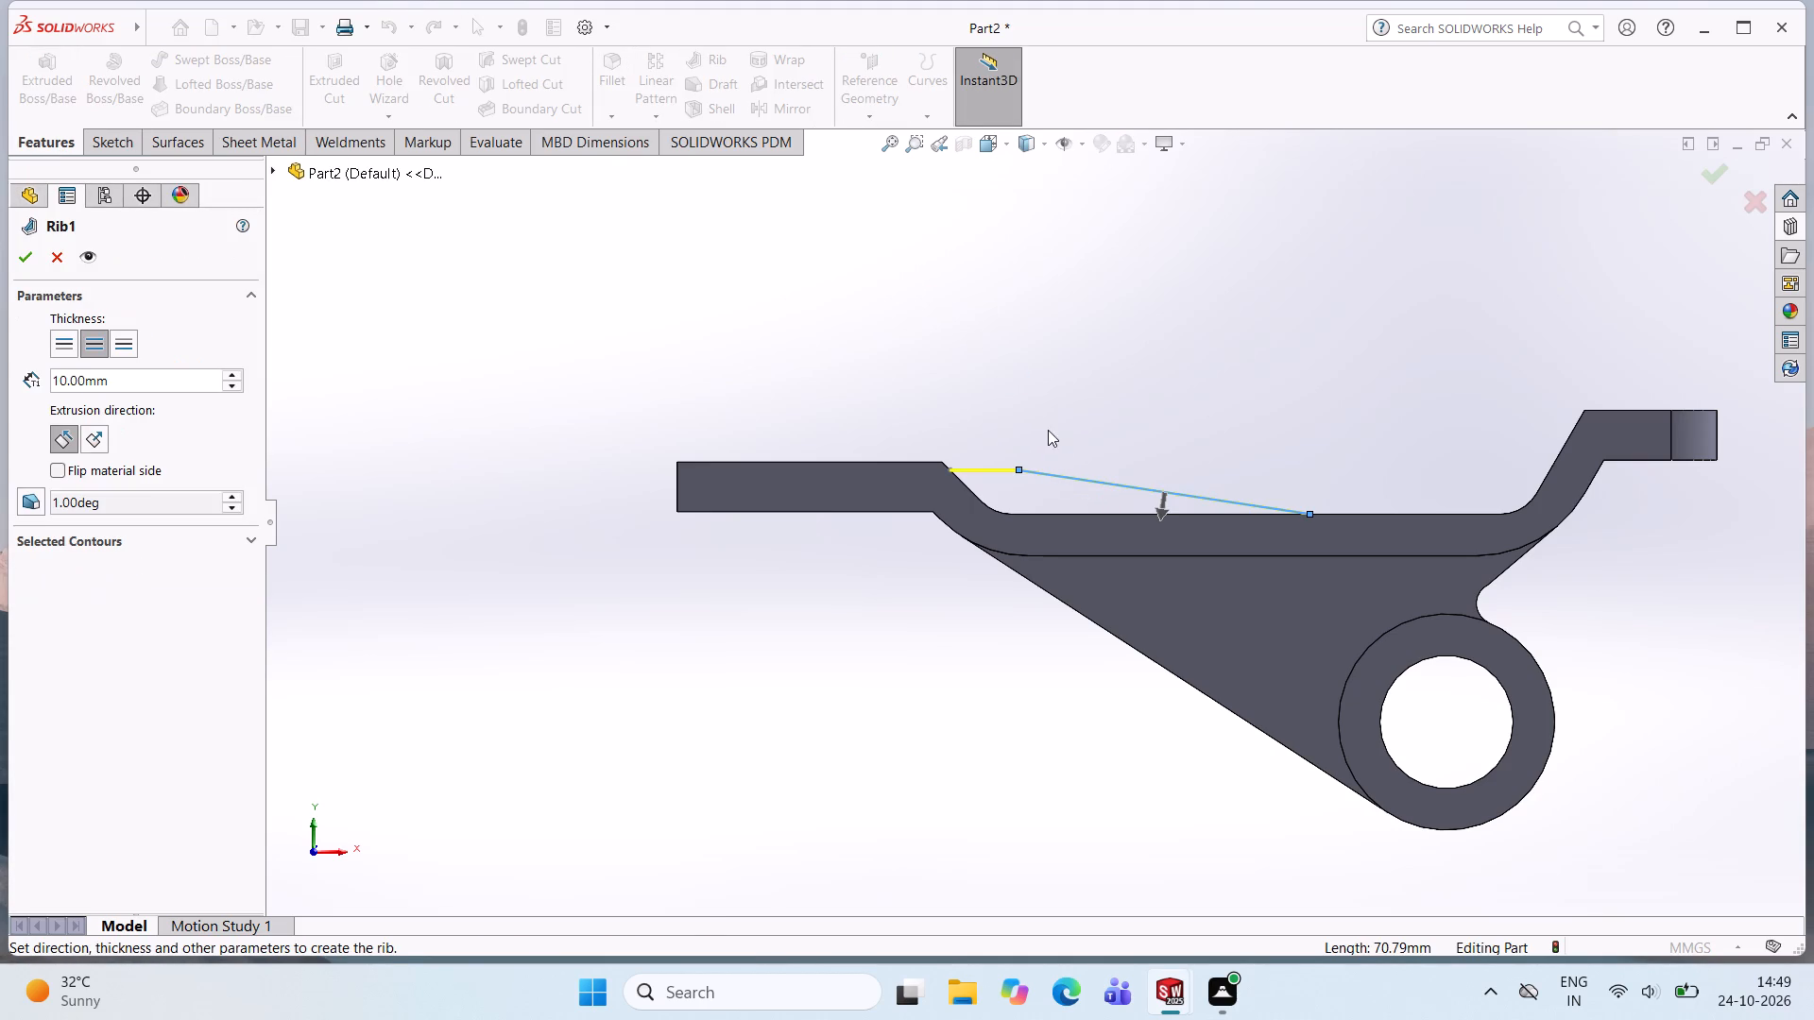
{"action": "middle_click_drag", "start_coordinate": [1047, 429], "coordinate": [1103, 559]}
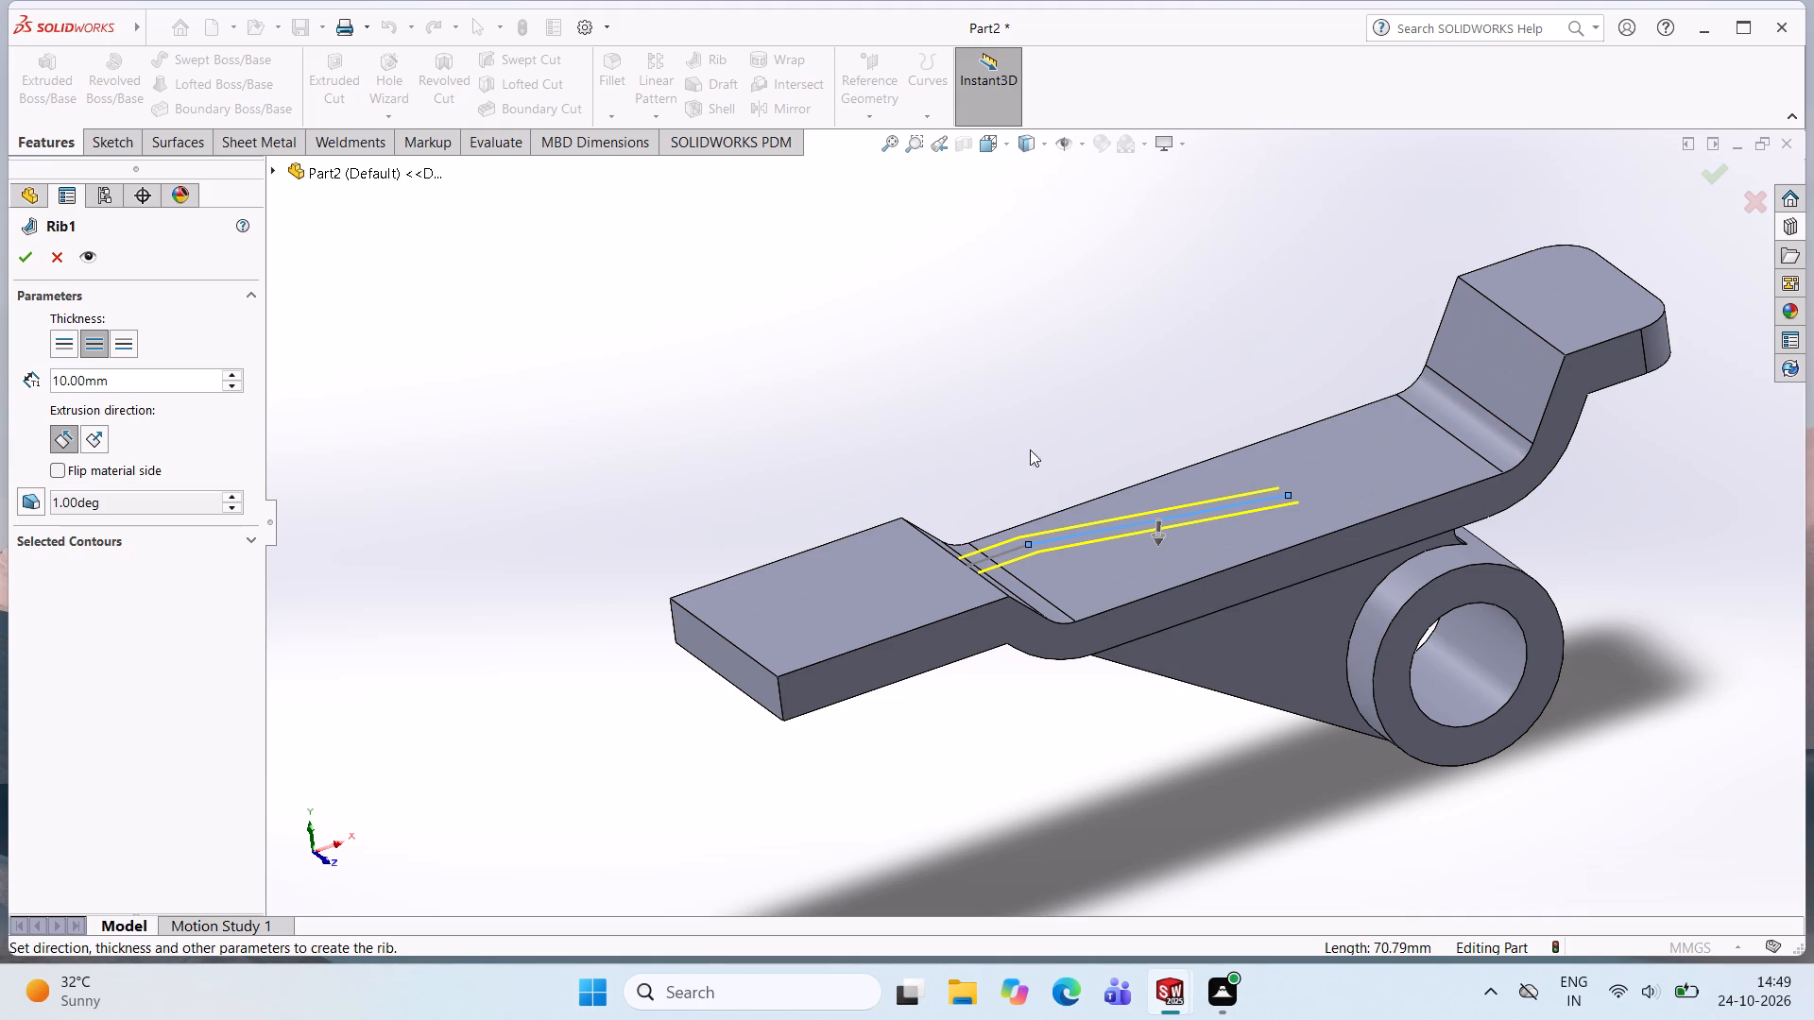
{"action": "left_click", "coordinate": [25, 263]}
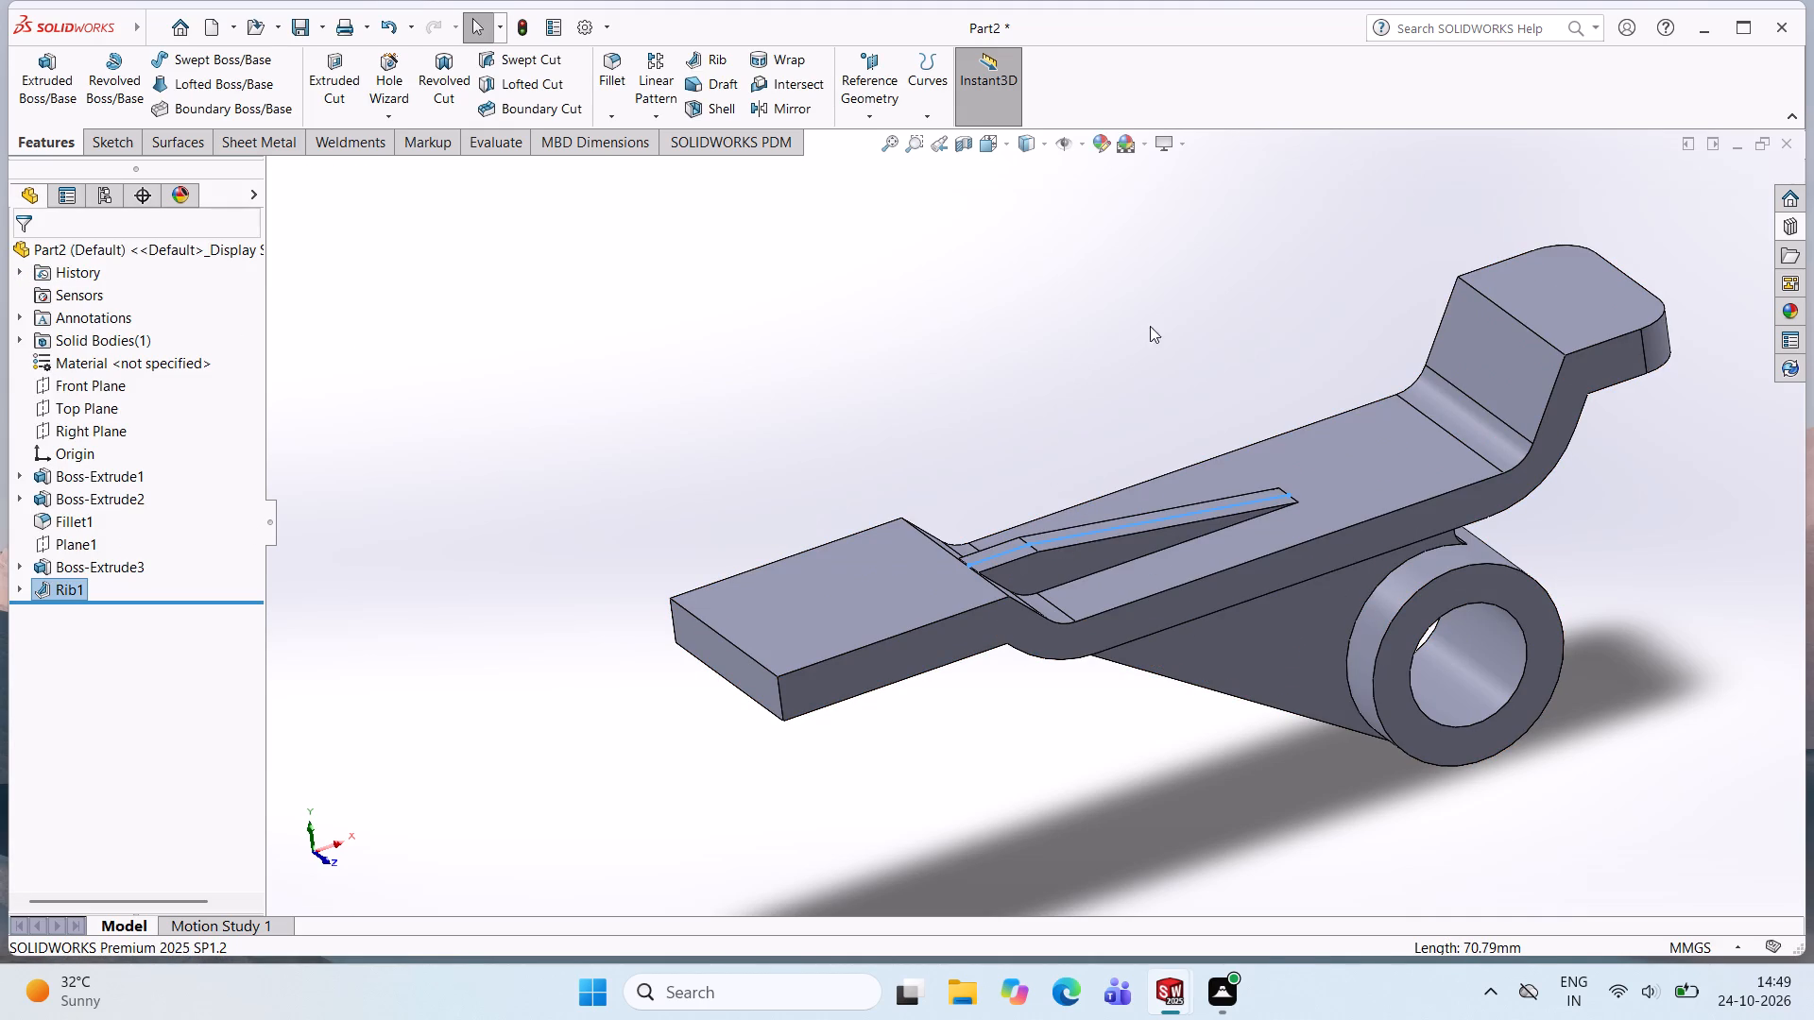
{"action": "left_click", "coordinate": [1136, 352]}
On Plane1, sketch a horizontal line about 37 mm long from the short end's sloped face, then a line about 24 mm long down to the plate.
{"action": "middle_click_drag", "start_coordinate": [823, 449], "coordinate": [793, 331]}
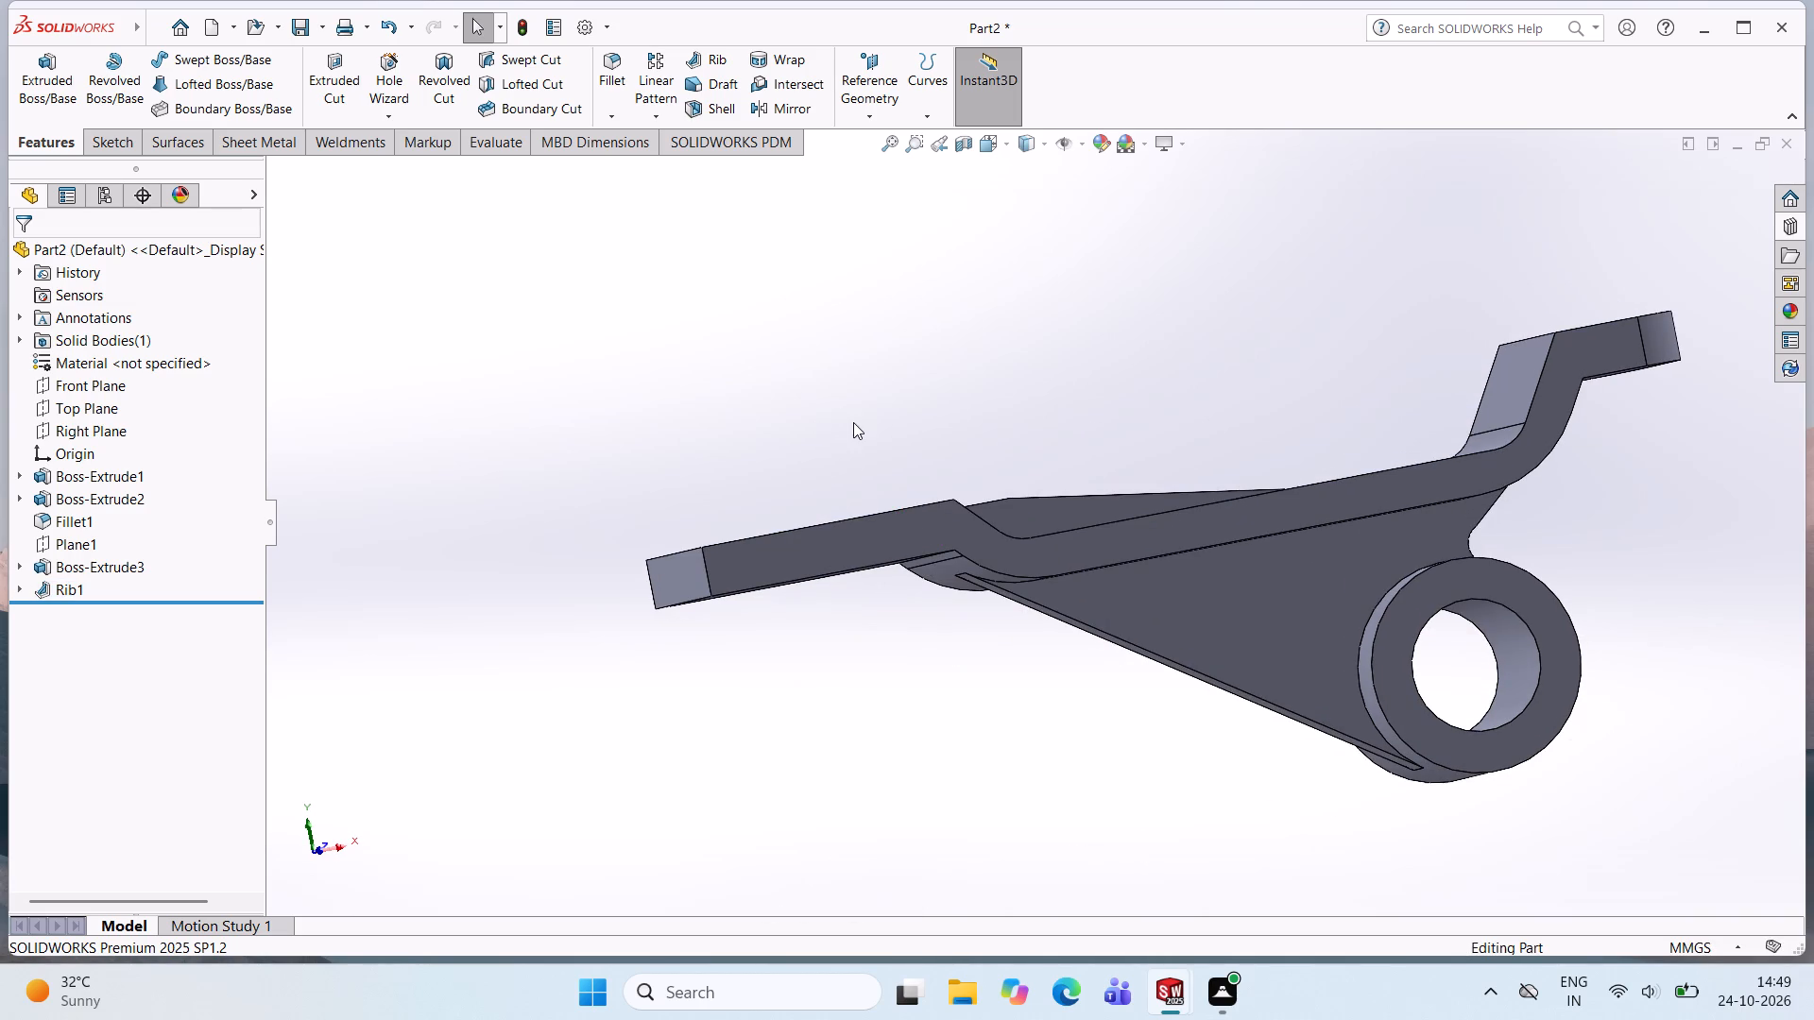
{"action": "left_click", "coordinate": [77, 541]}
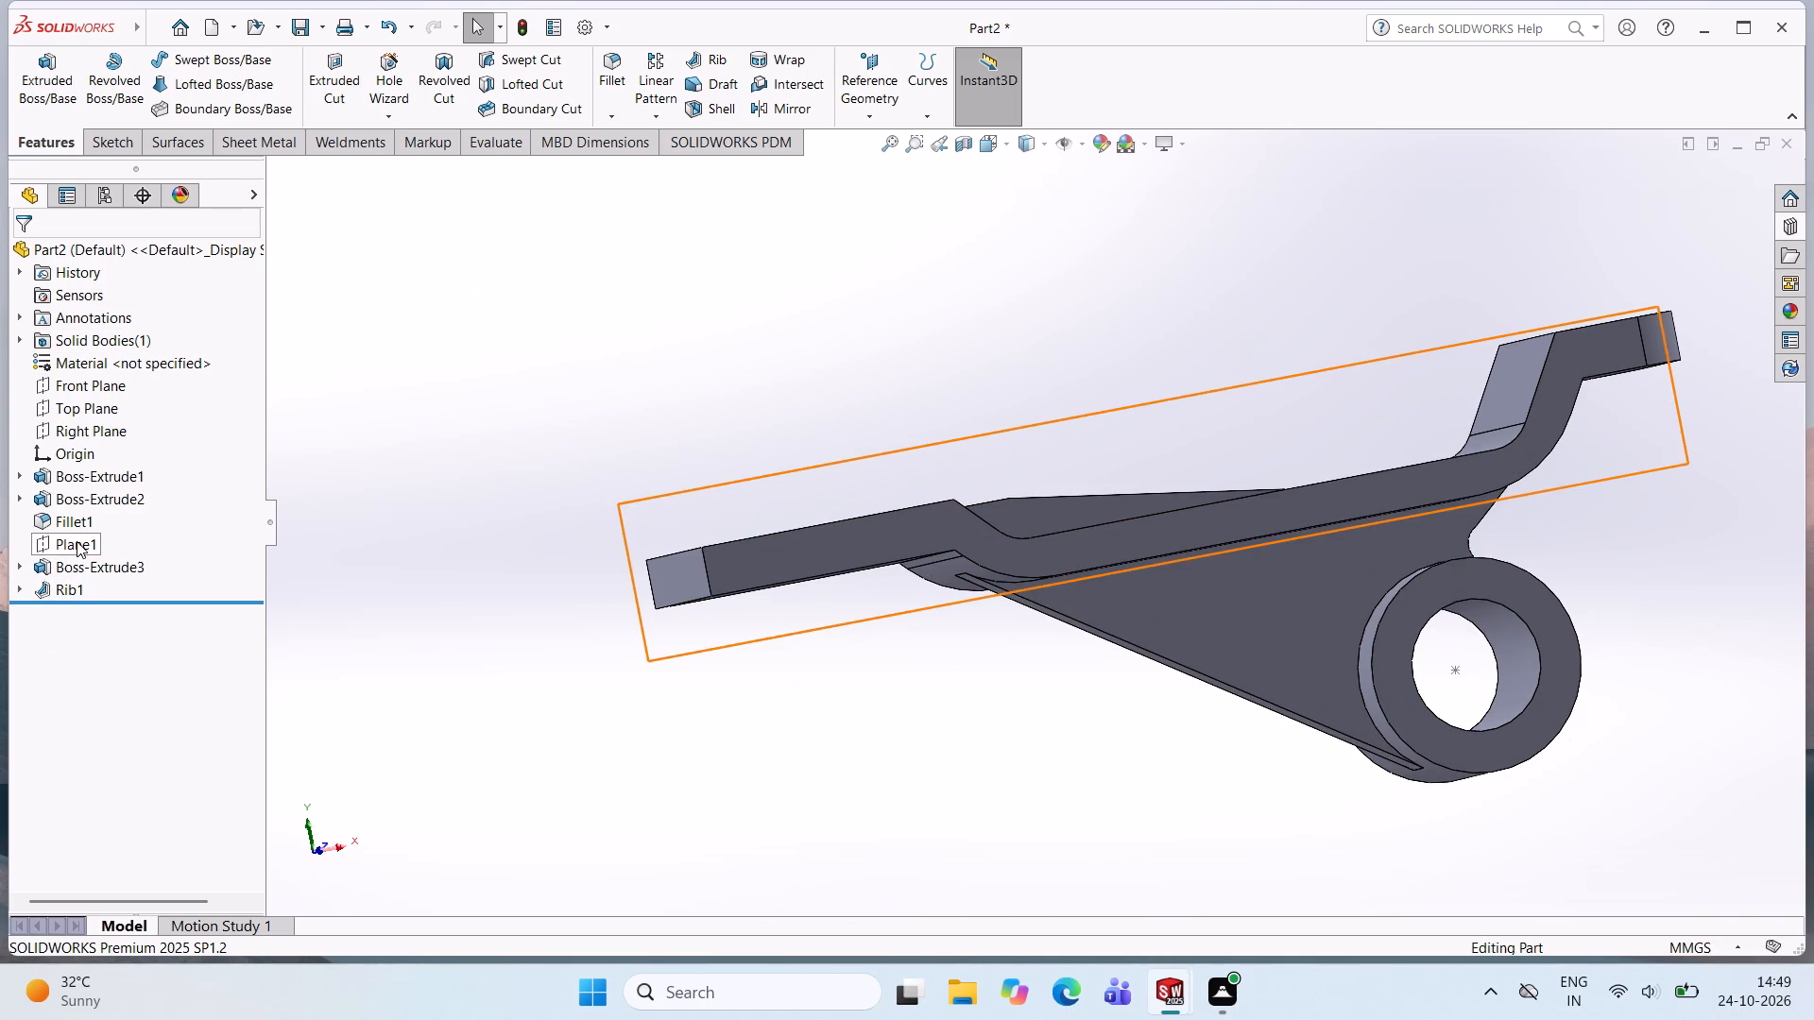
{"action": "left_click", "coordinate": [107, 516]}
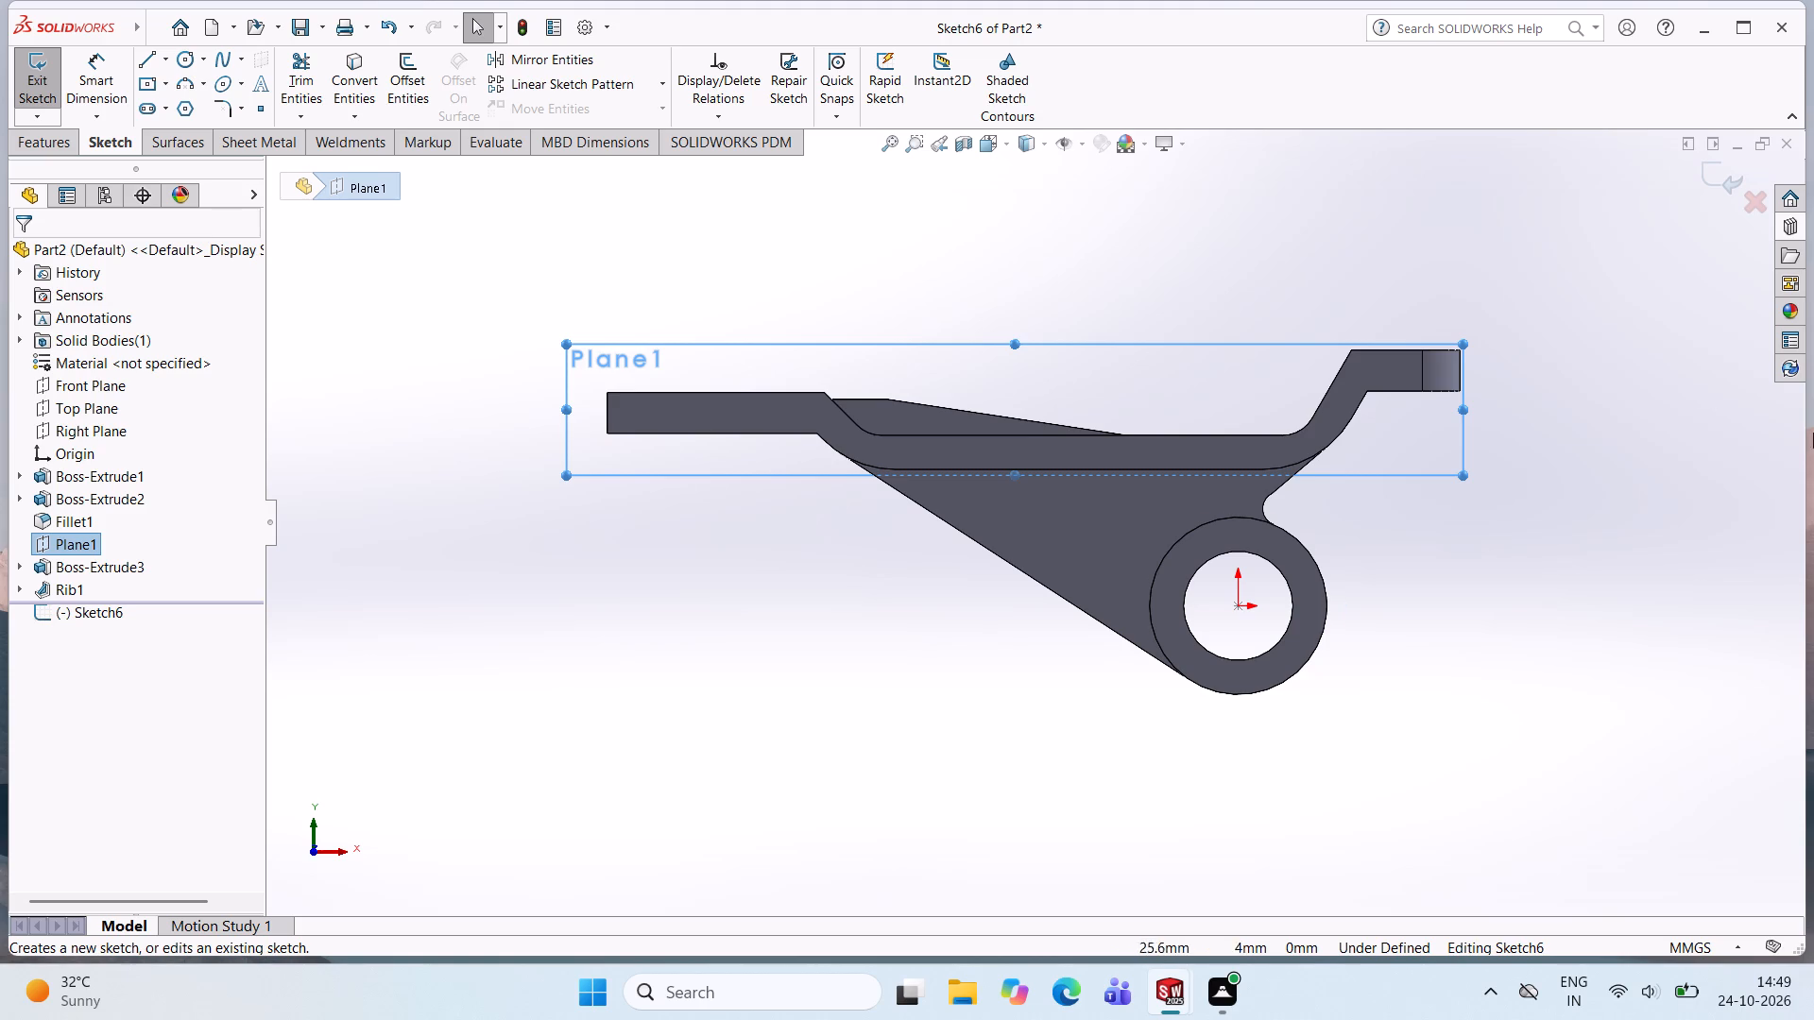
{"action": "left_click", "coordinate": [145, 63]}
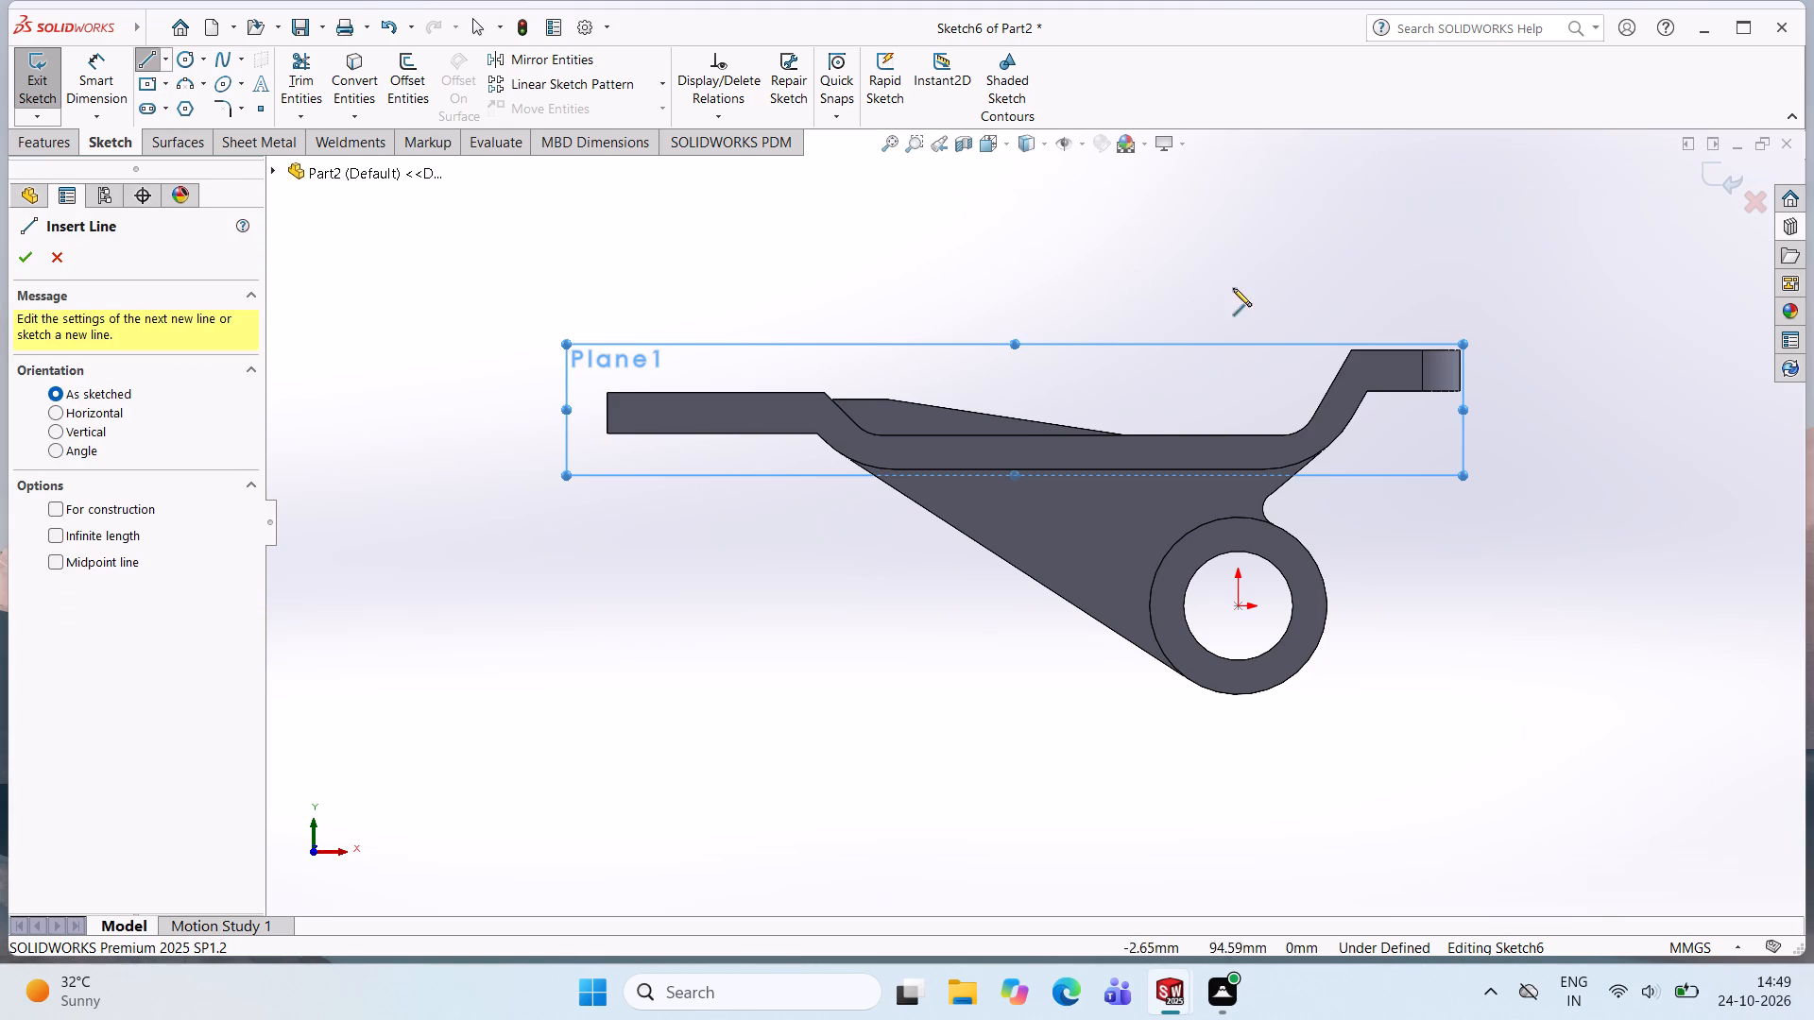
{"action": "left_click", "coordinate": [1343, 364]}
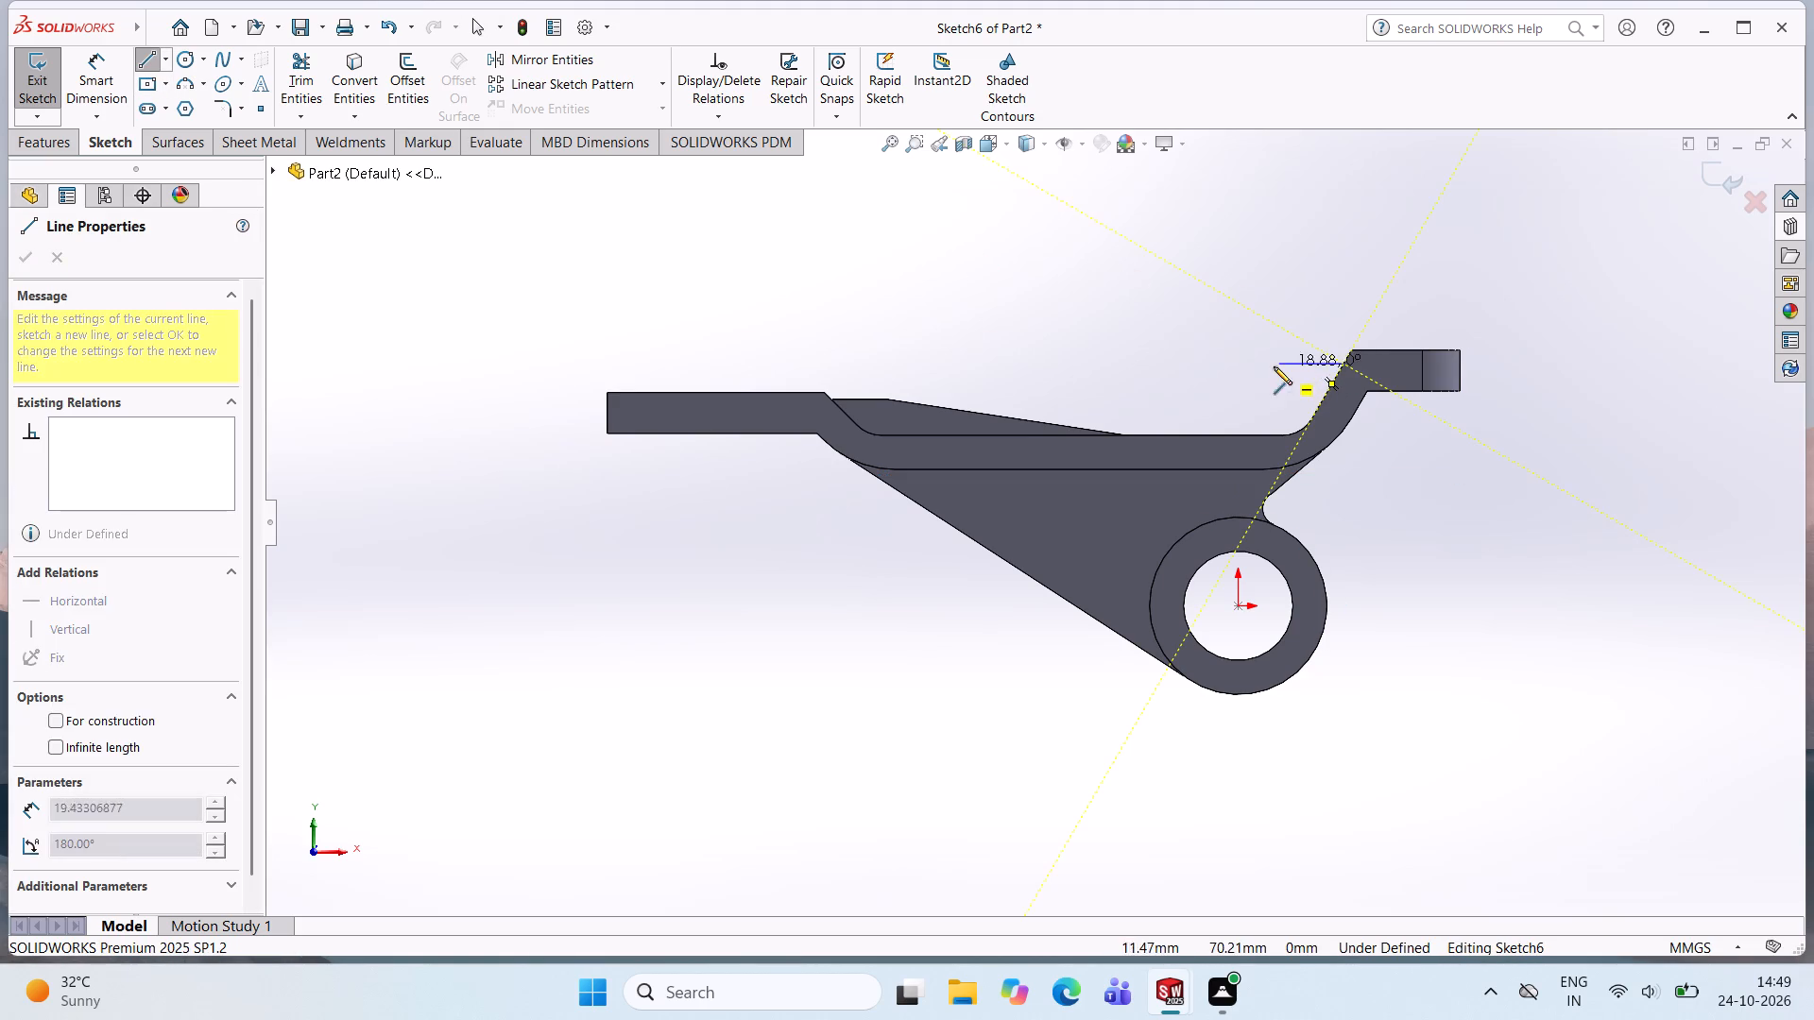
{"action": "left_click", "coordinate": [1220, 367]}
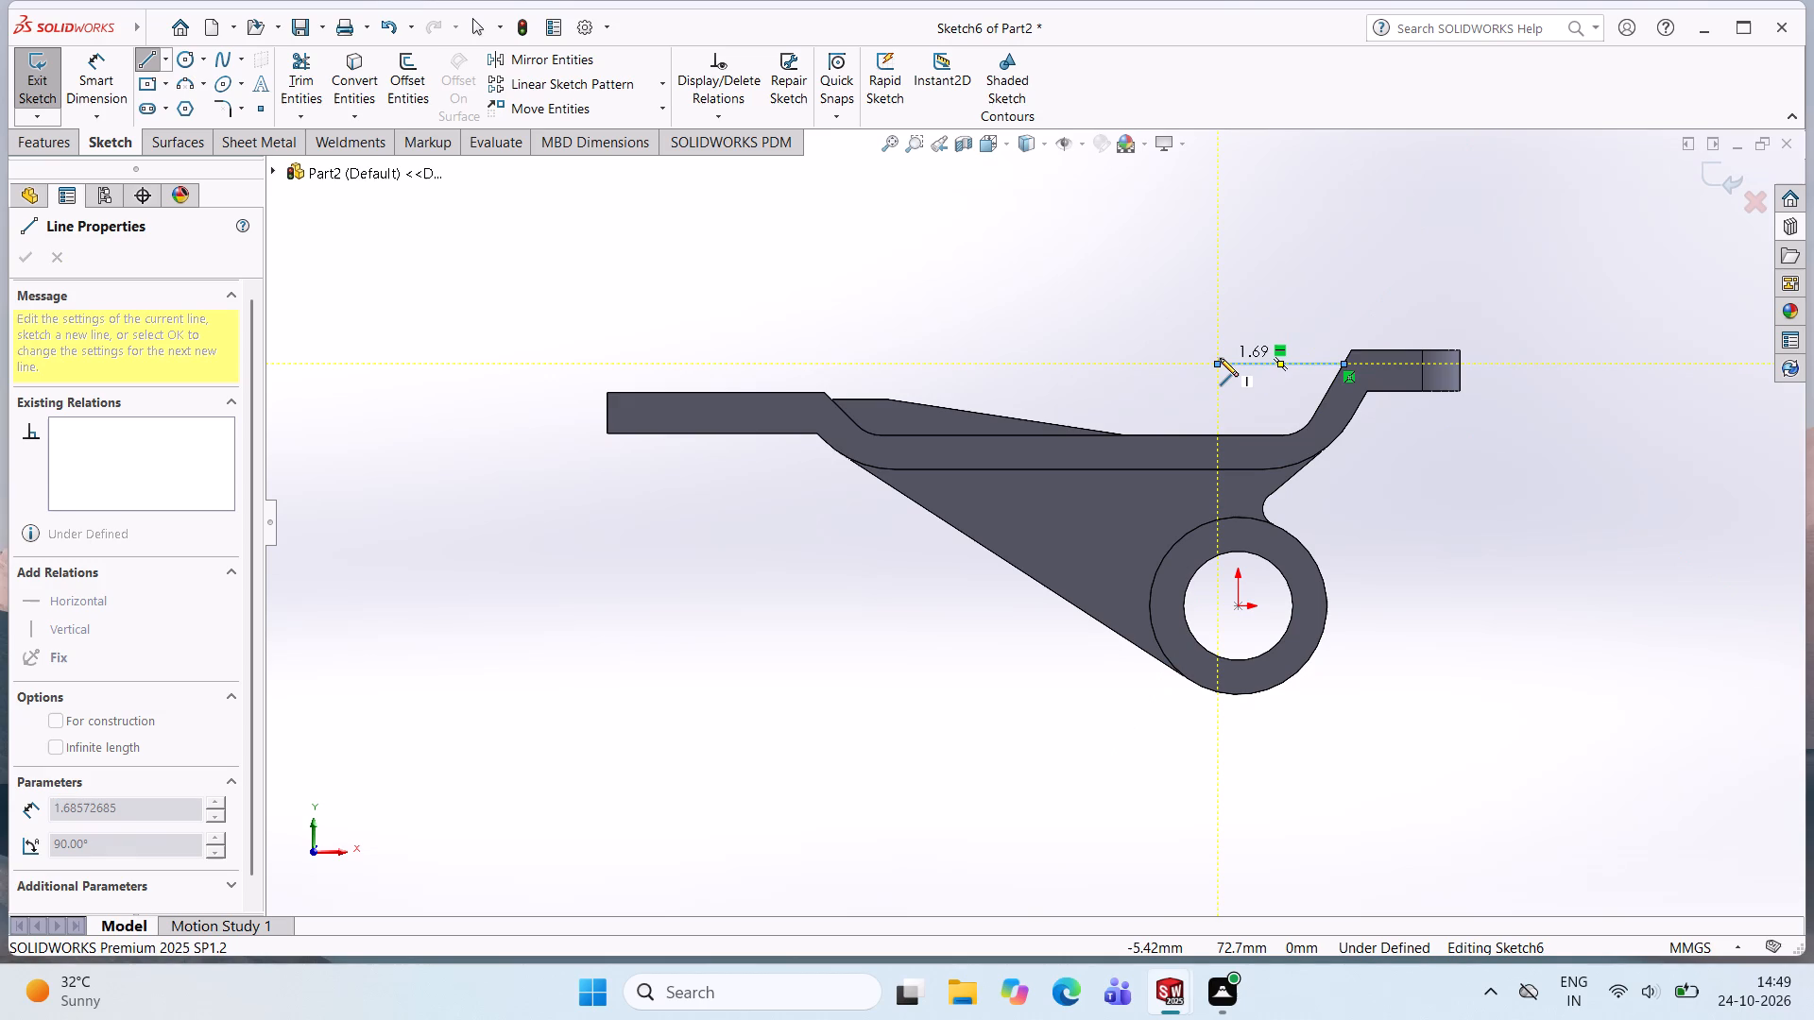
{"action": "left_click", "coordinate": [1172, 435]}
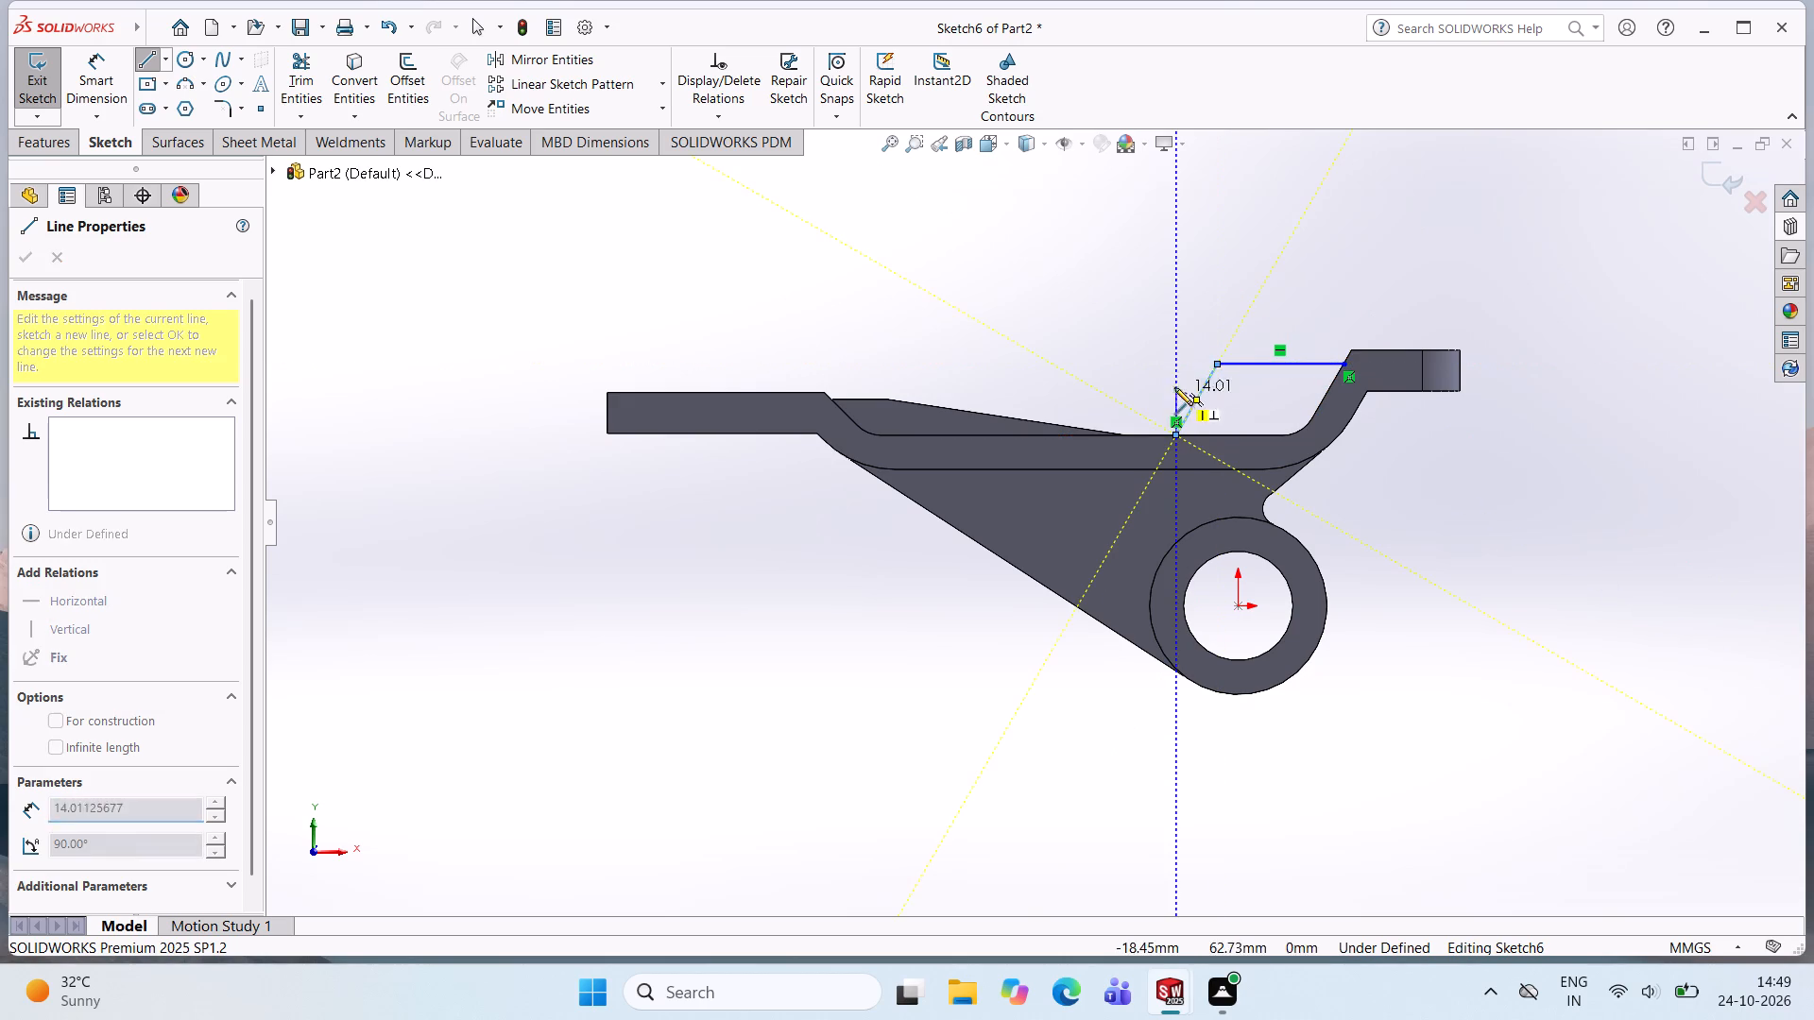
{"action": "key", "text": "Escape"}
{"action": "key", "text": "Escape"}
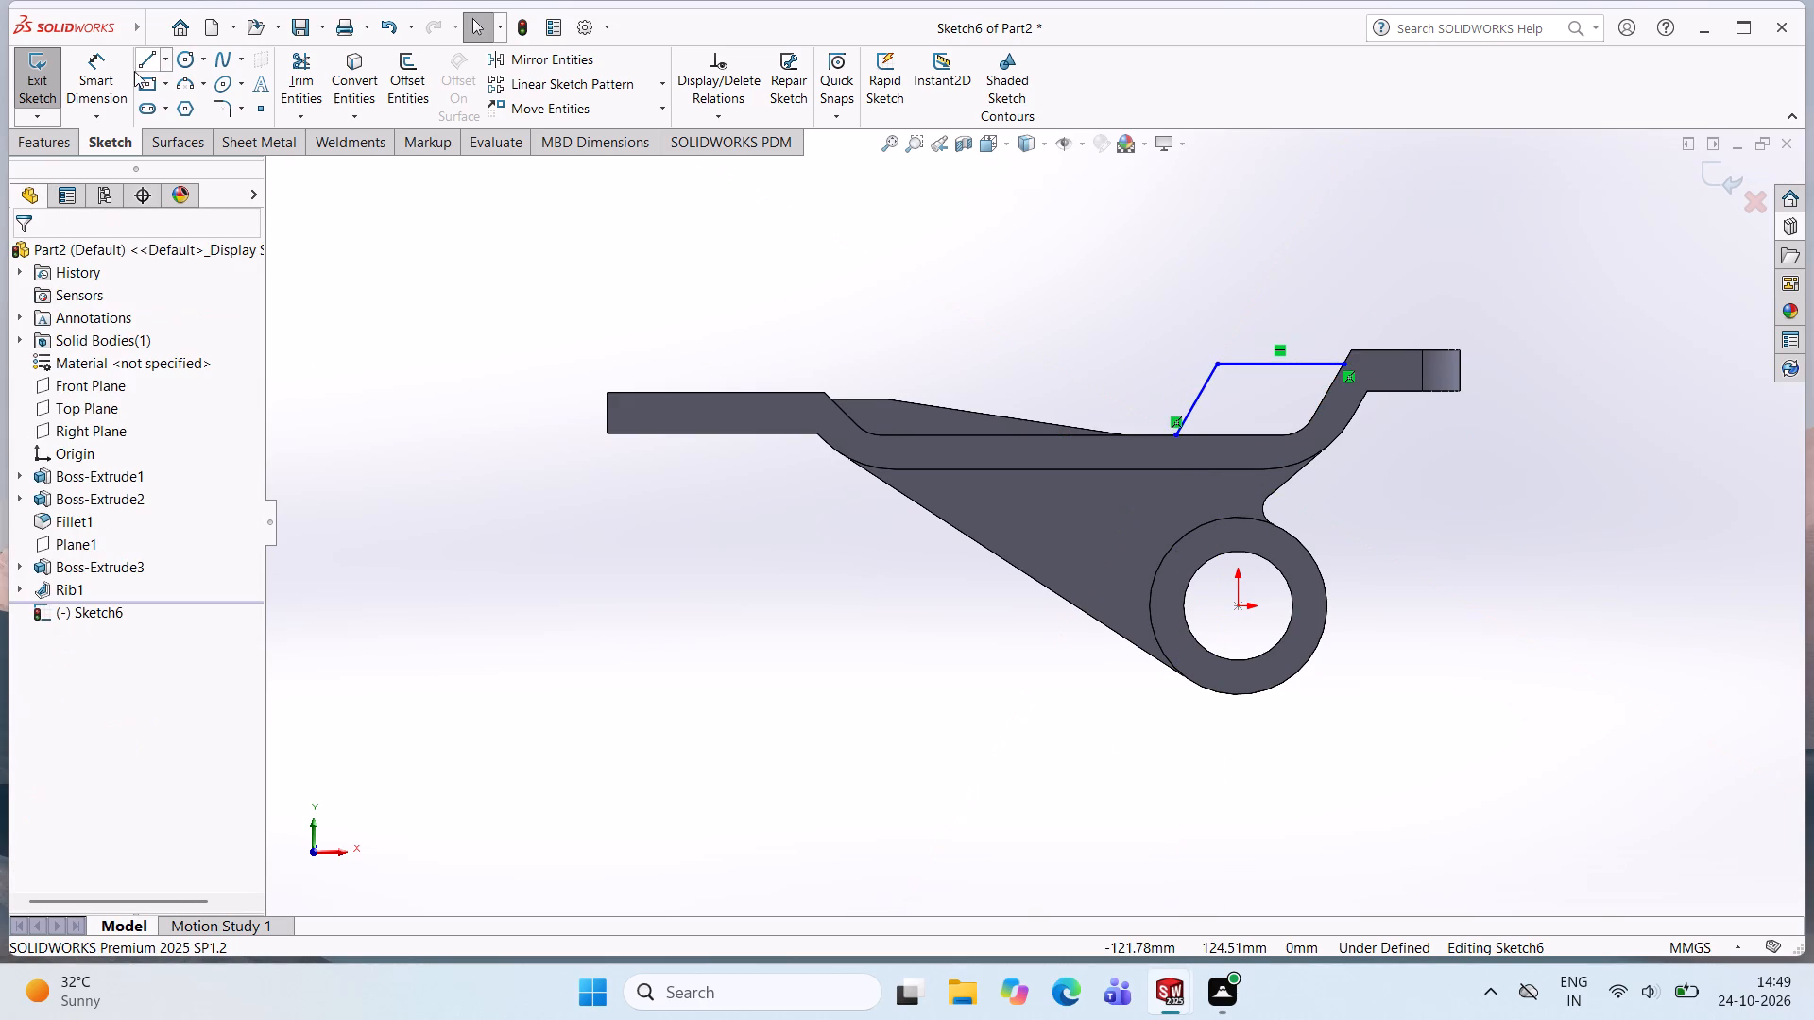
Dimension the horizontal distance from the sloping line's lower endpoint to the origin as 20 mm.
{"action": "left_click", "coordinate": [118, 71]}
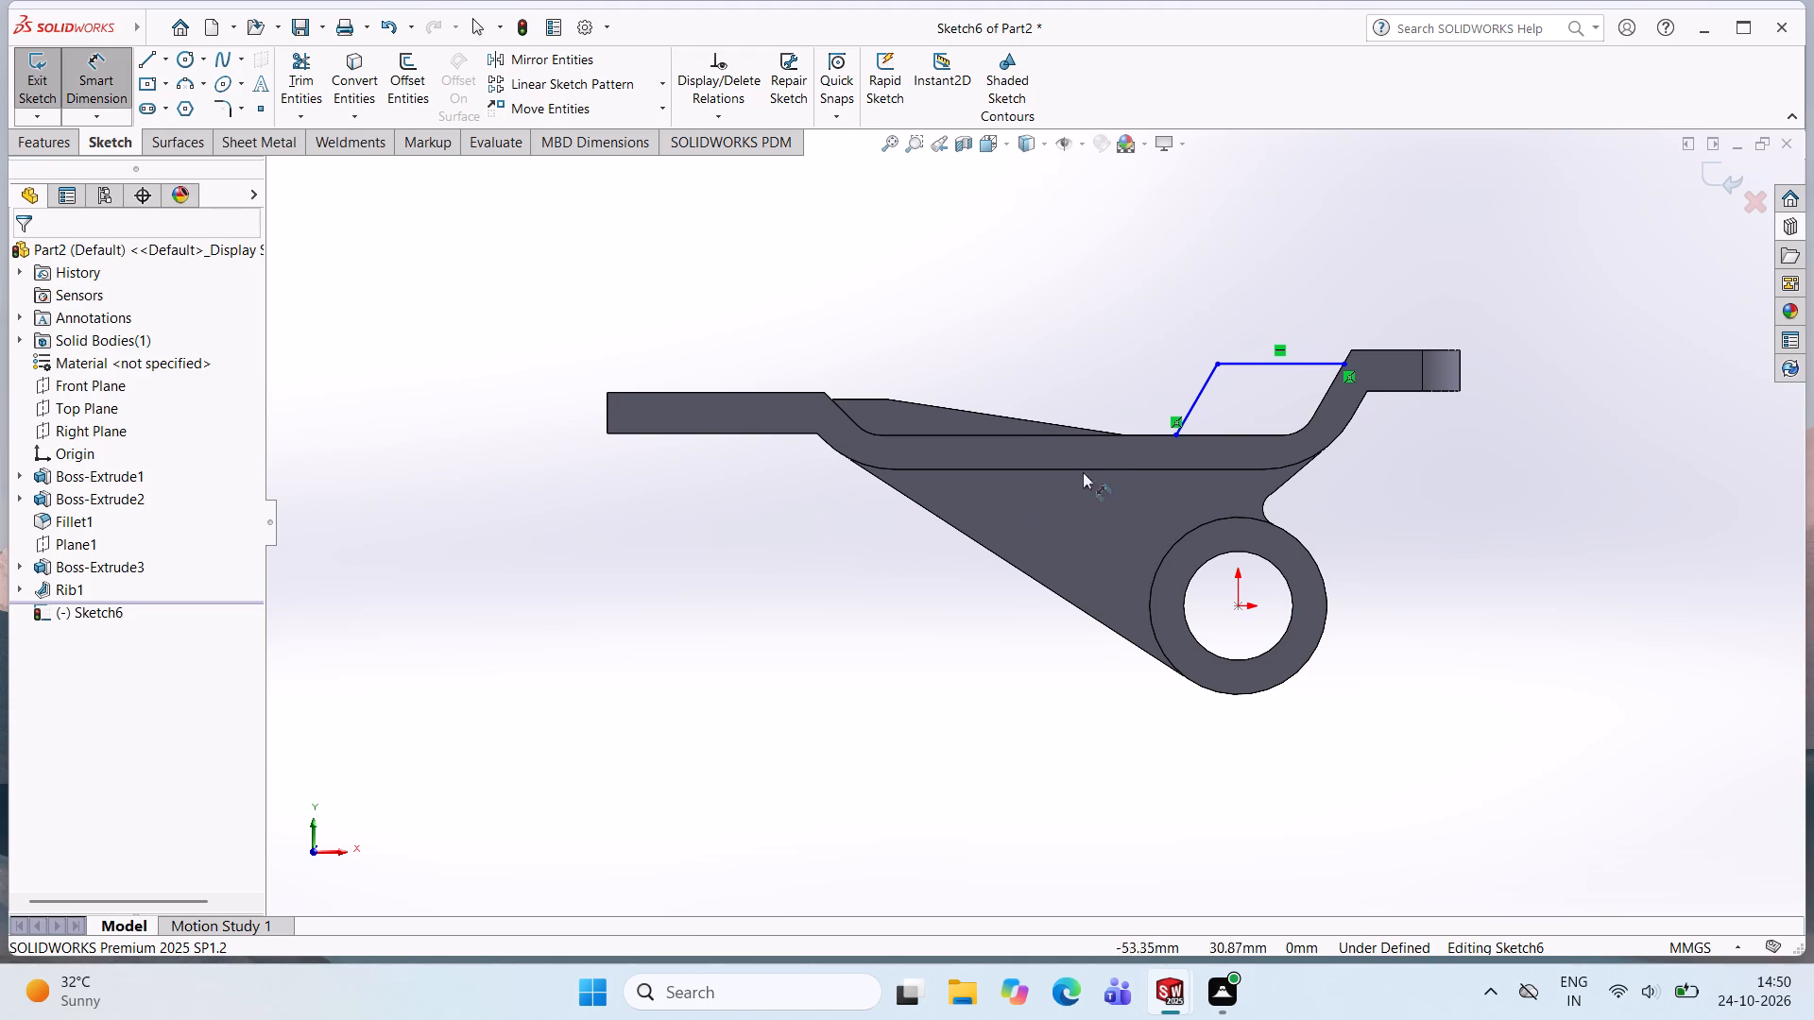
{"action": "left_click", "coordinate": [1179, 436]}
{"action": "left_click", "coordinate": [1241, 606]}
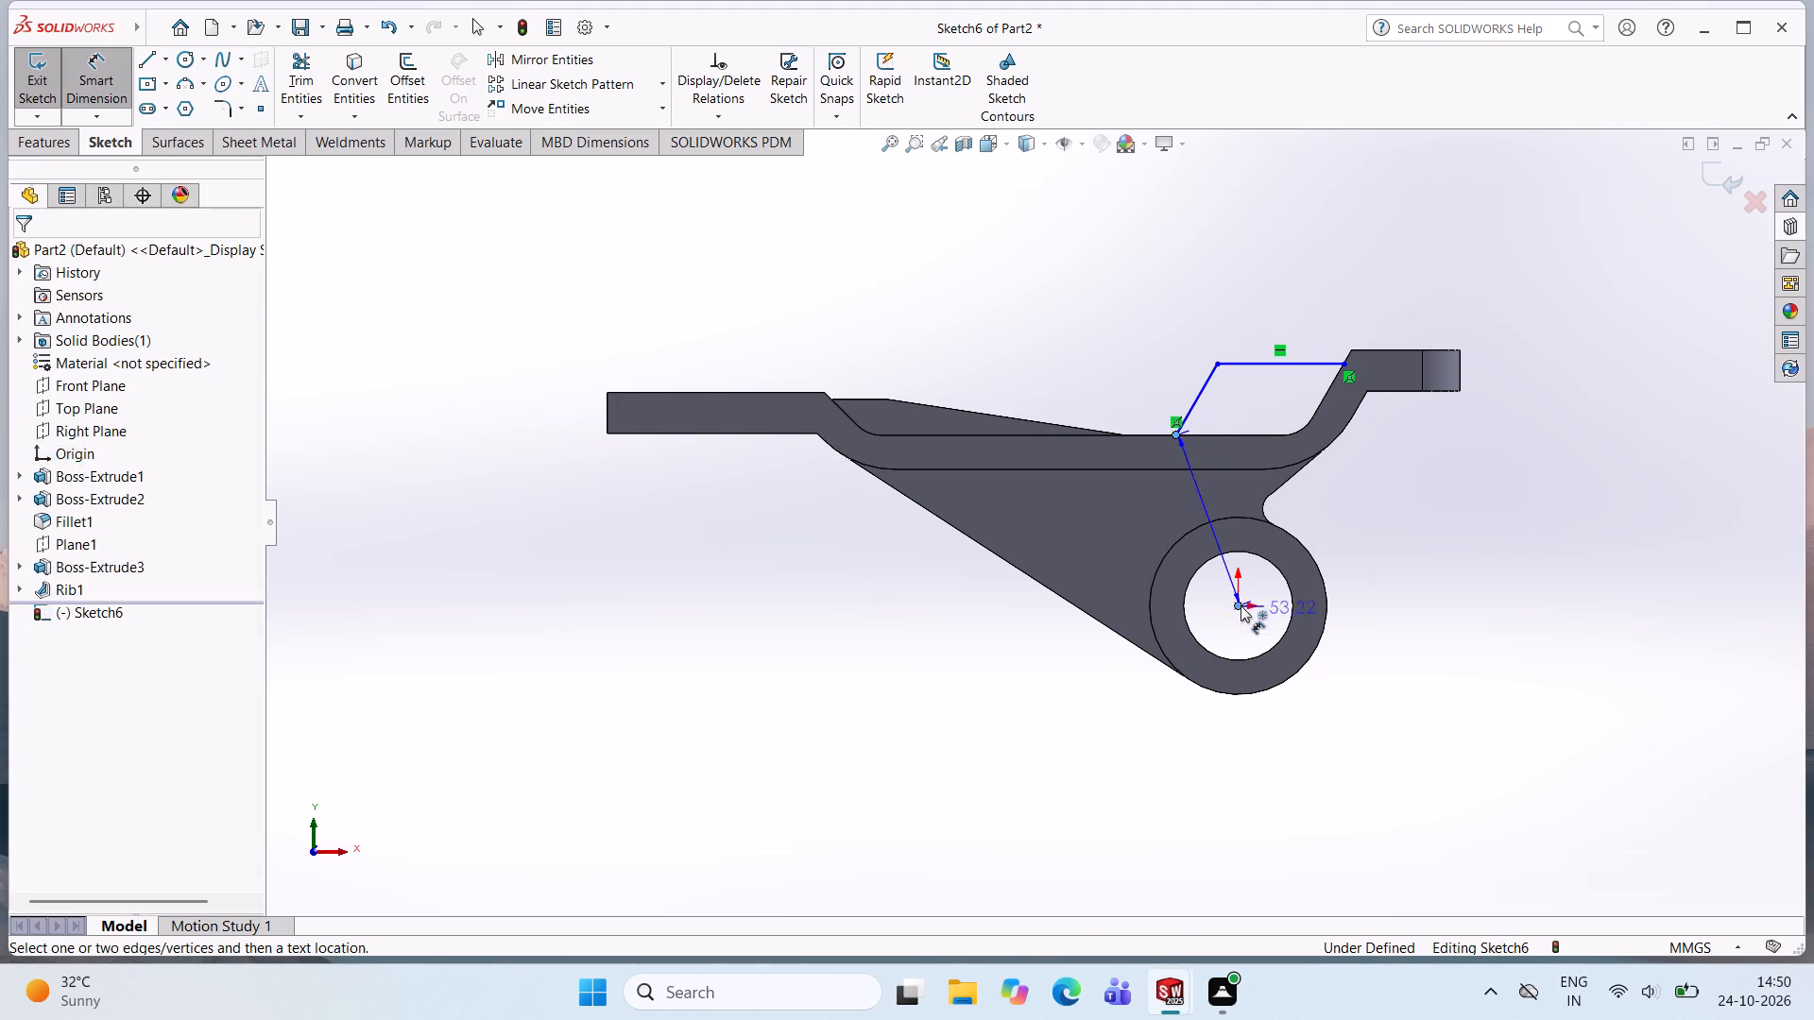
{"action": "left_click", "coordinate": [1230, 265]}
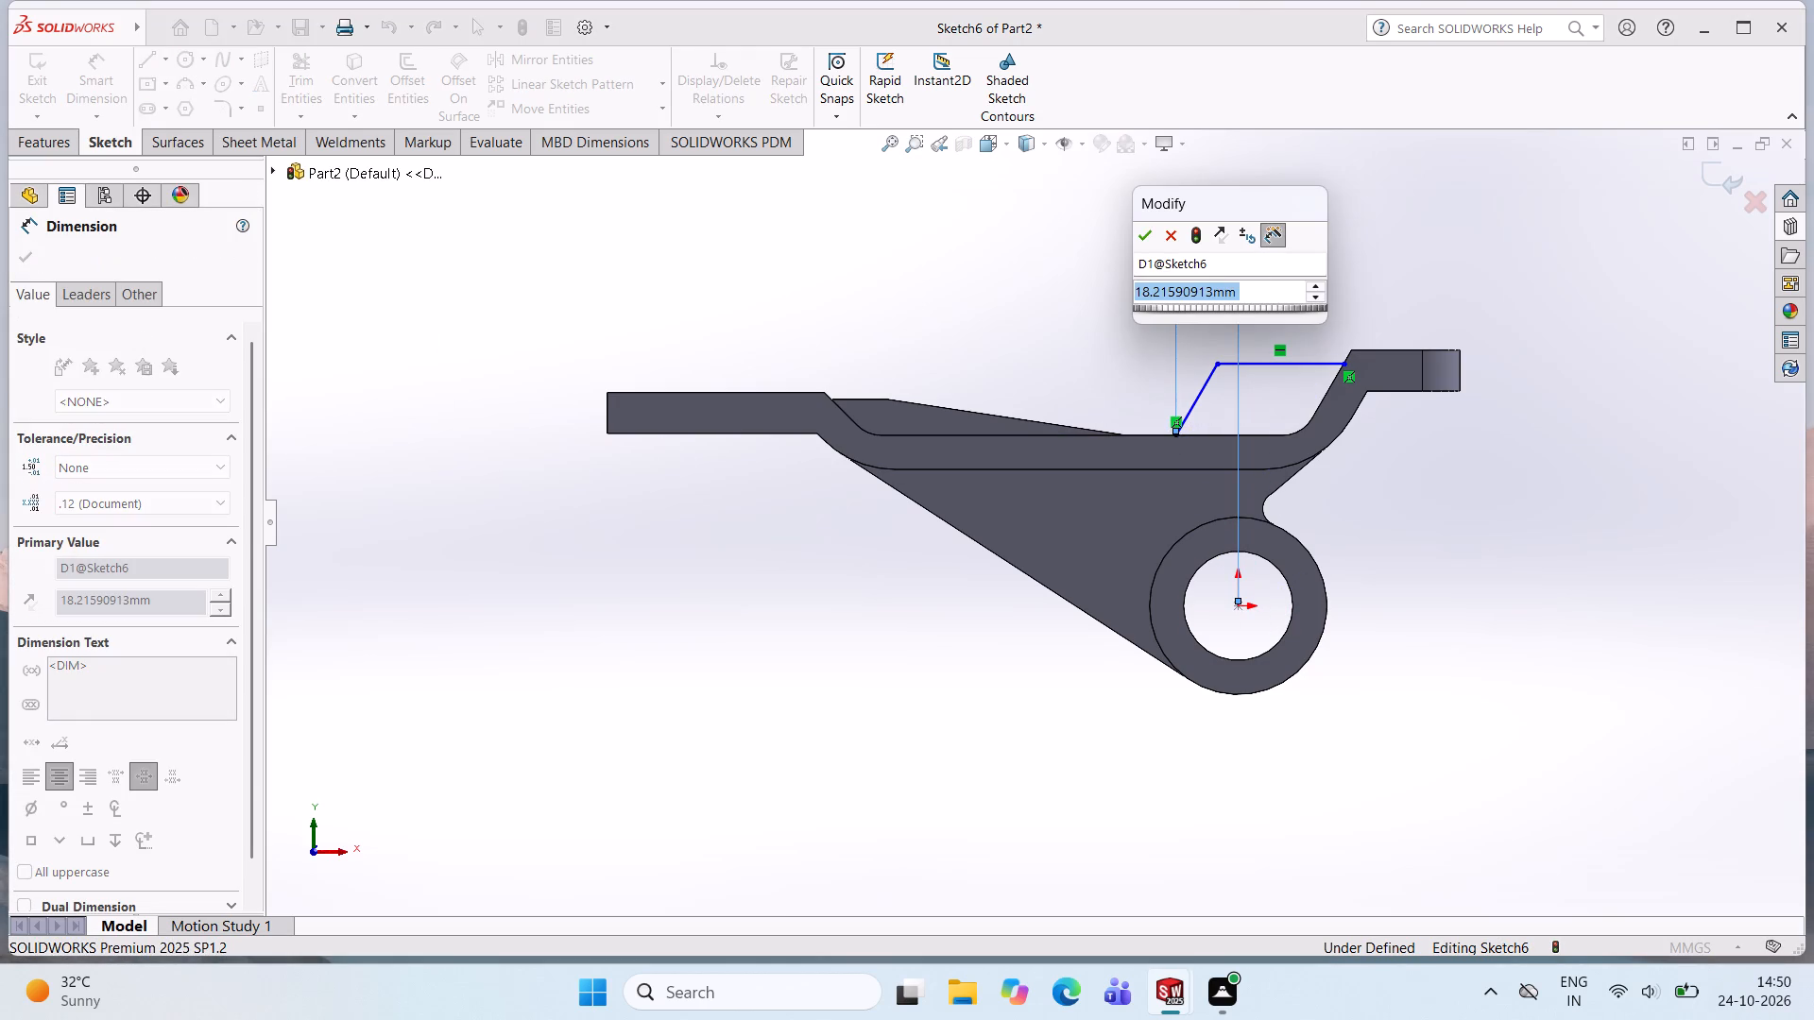
{"action": "type", "text": "20"}
{"action": "key", "text": "Return"}
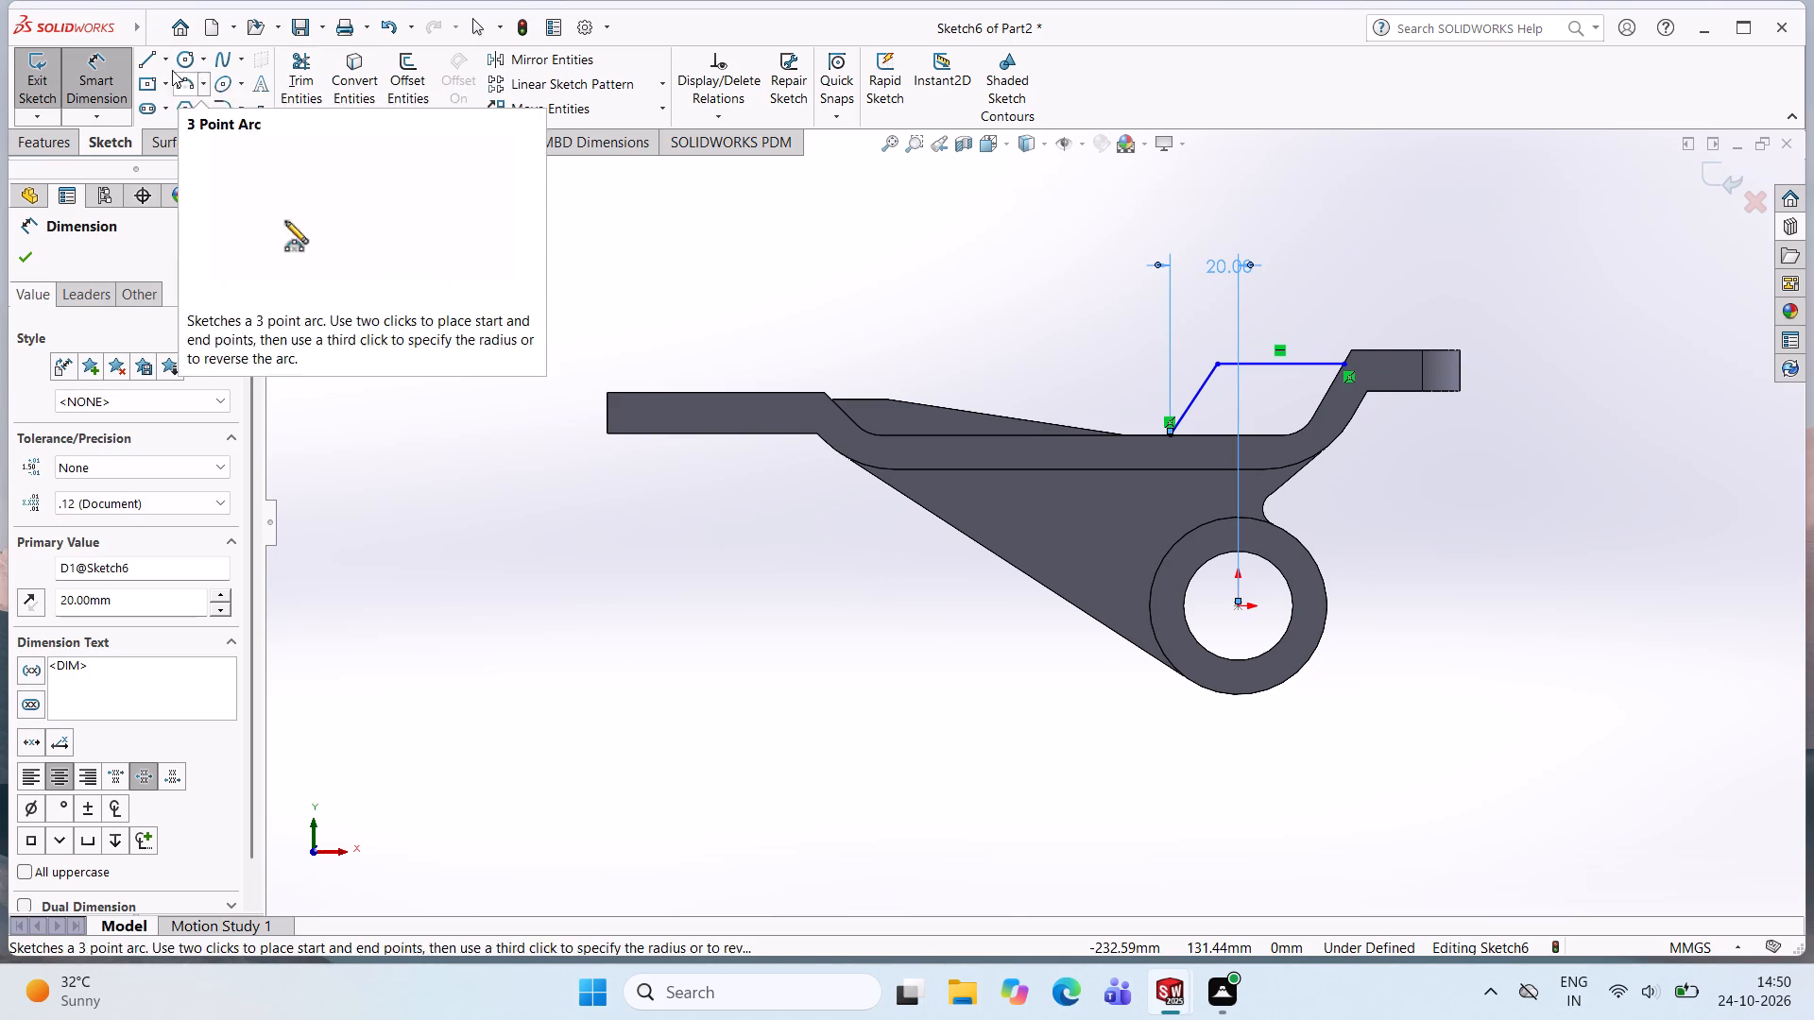
Dimension the new horizontal line 2 mm below the short raised end's upper face.
{"action": "scroll", "coordinate": [1327, 329], "scroll_direction": "down", "scroll_amount": 4}
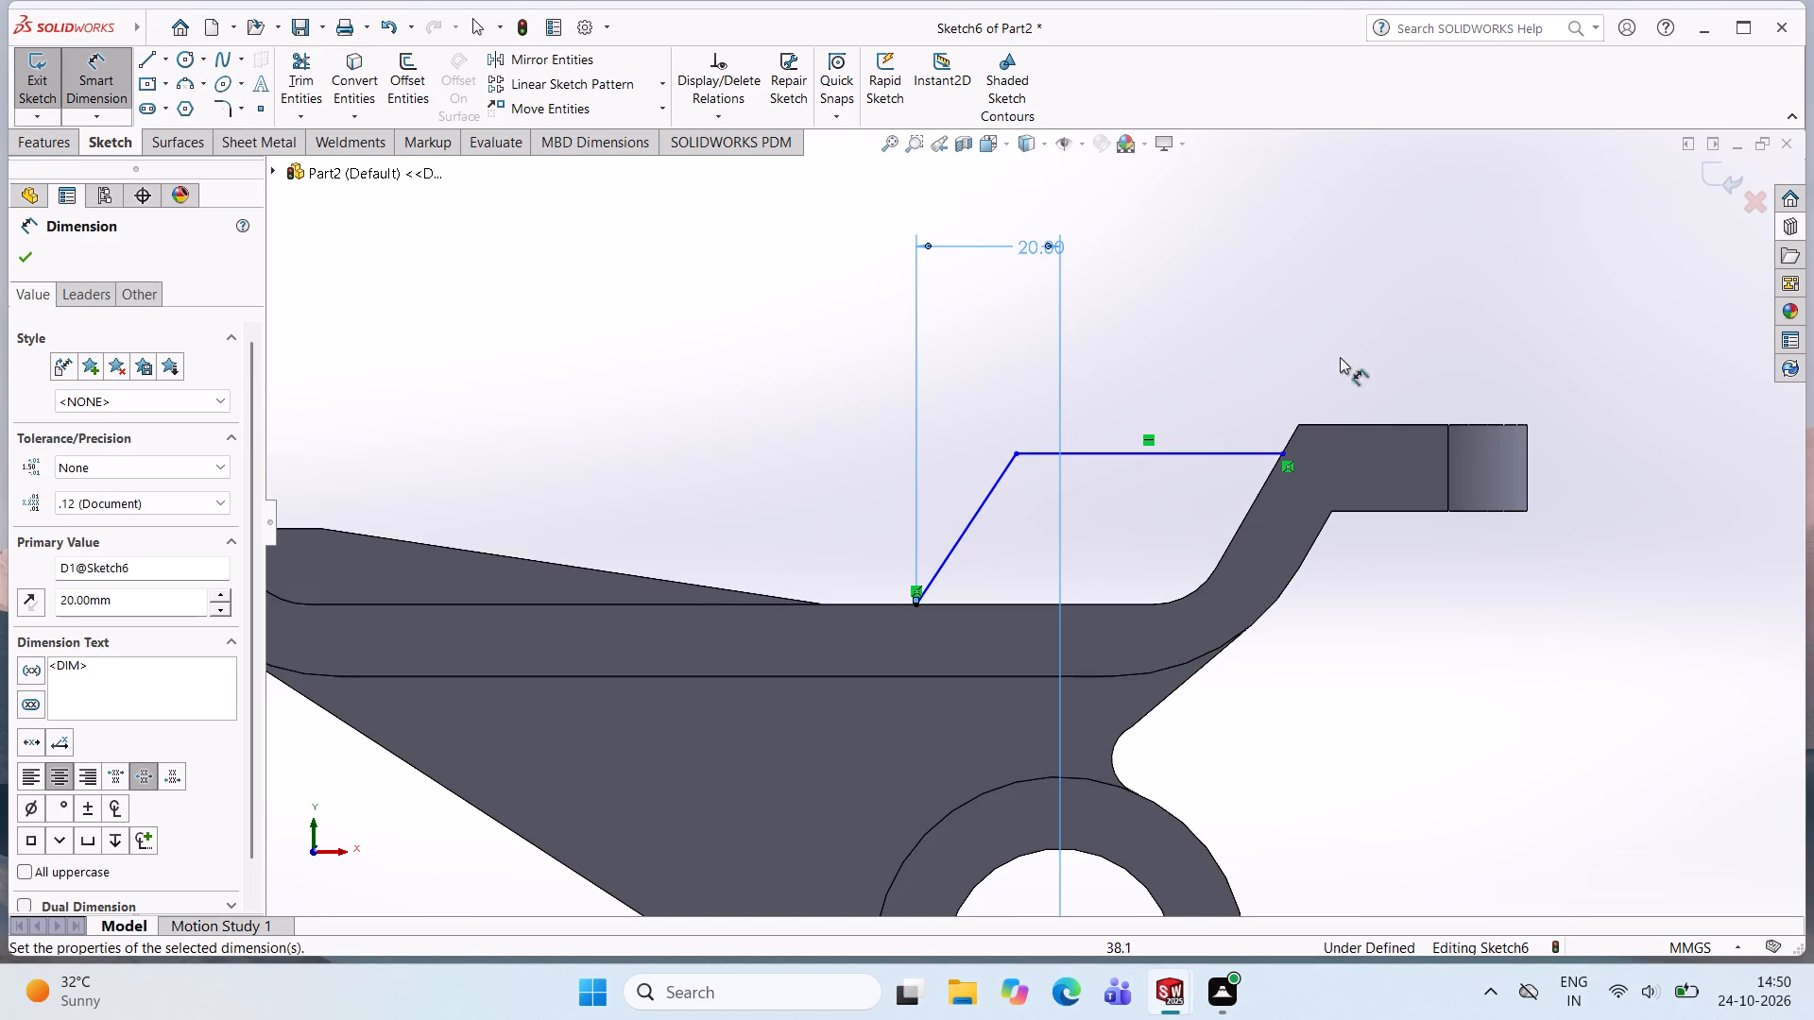
{"action": "left_click", "coordinate": [1368, 426]}
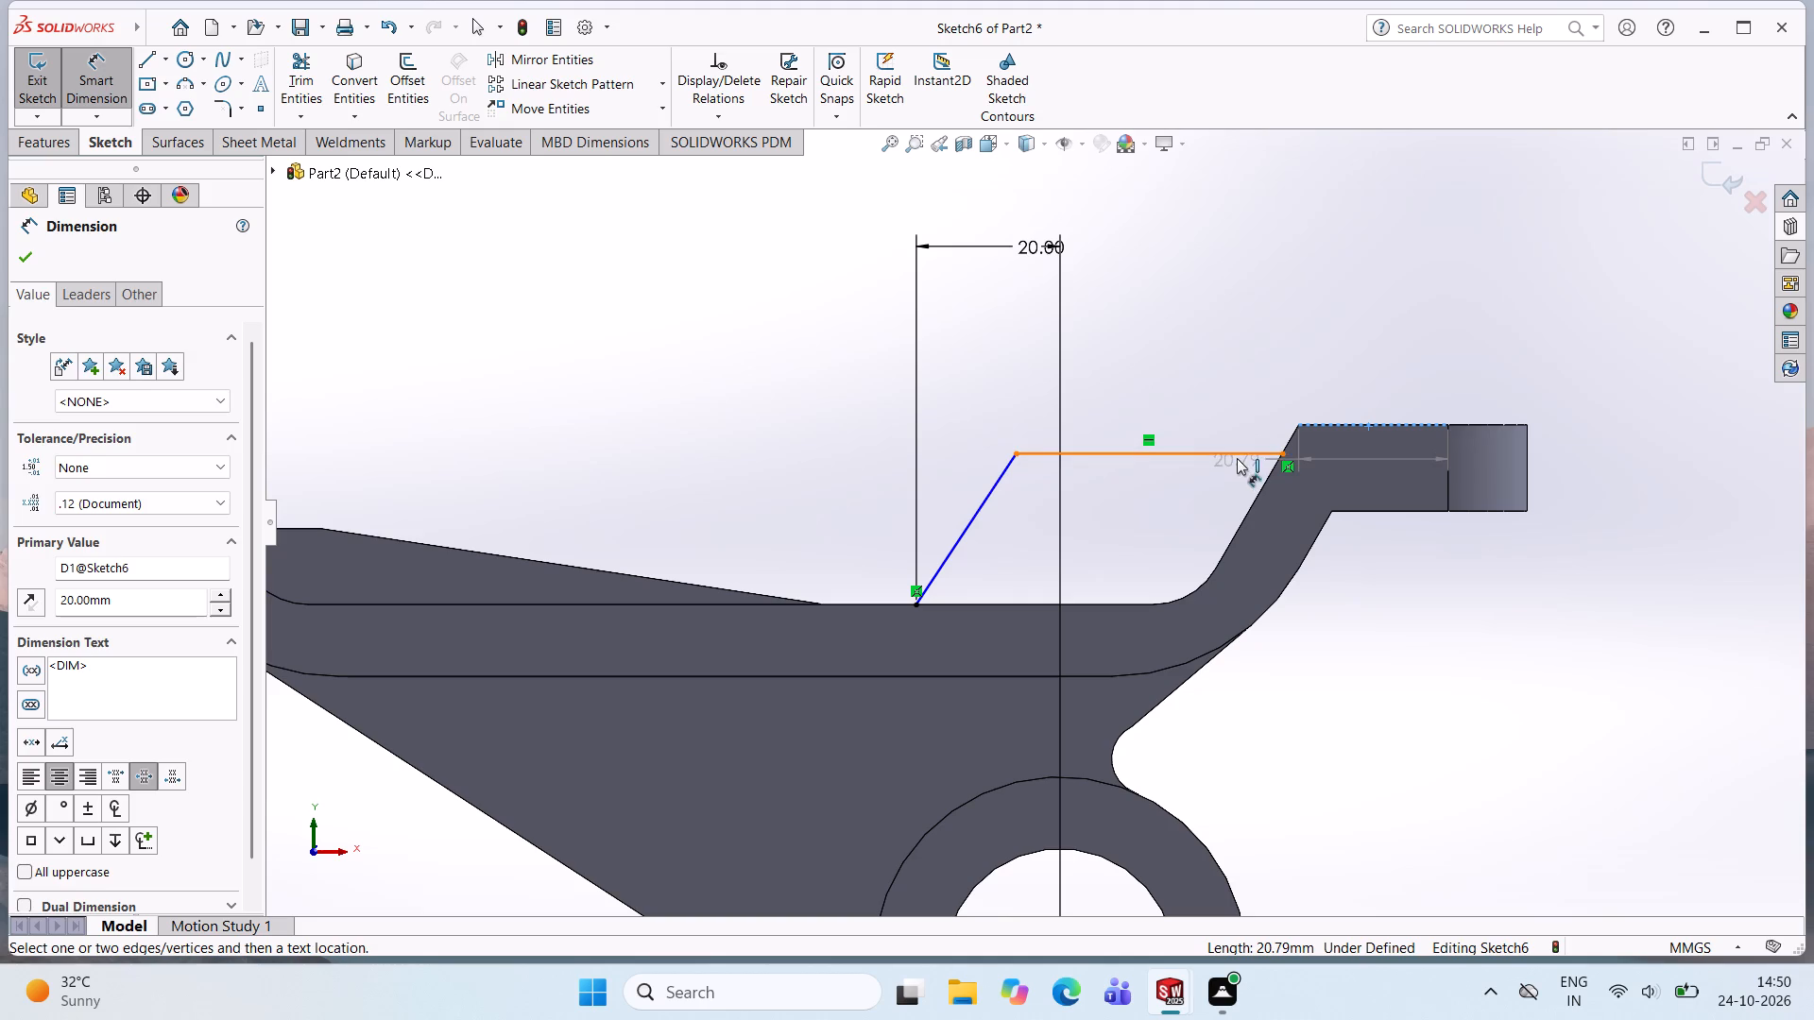
{"action": "left_click", "coordinate": [1235, 448]}
{"action": "left_click", "coordinate": [1213, 452]}
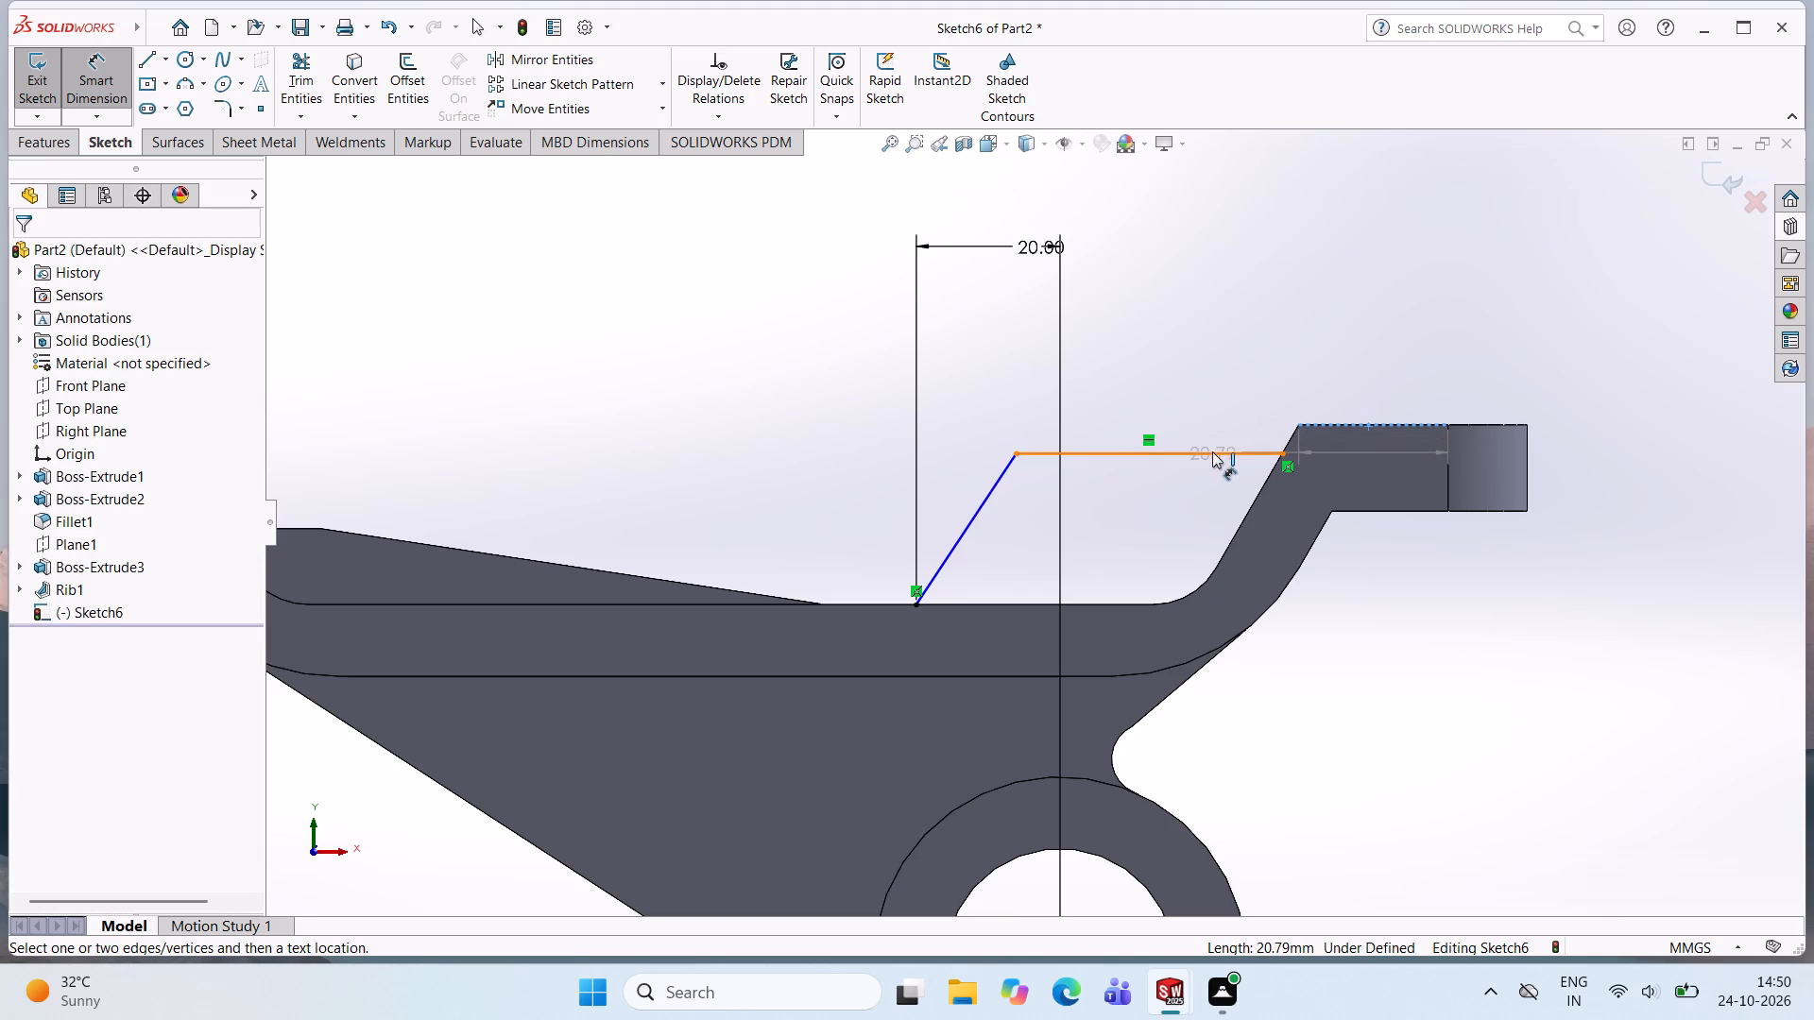
{"action": "left_click", "coordinate": [1176, 366]}
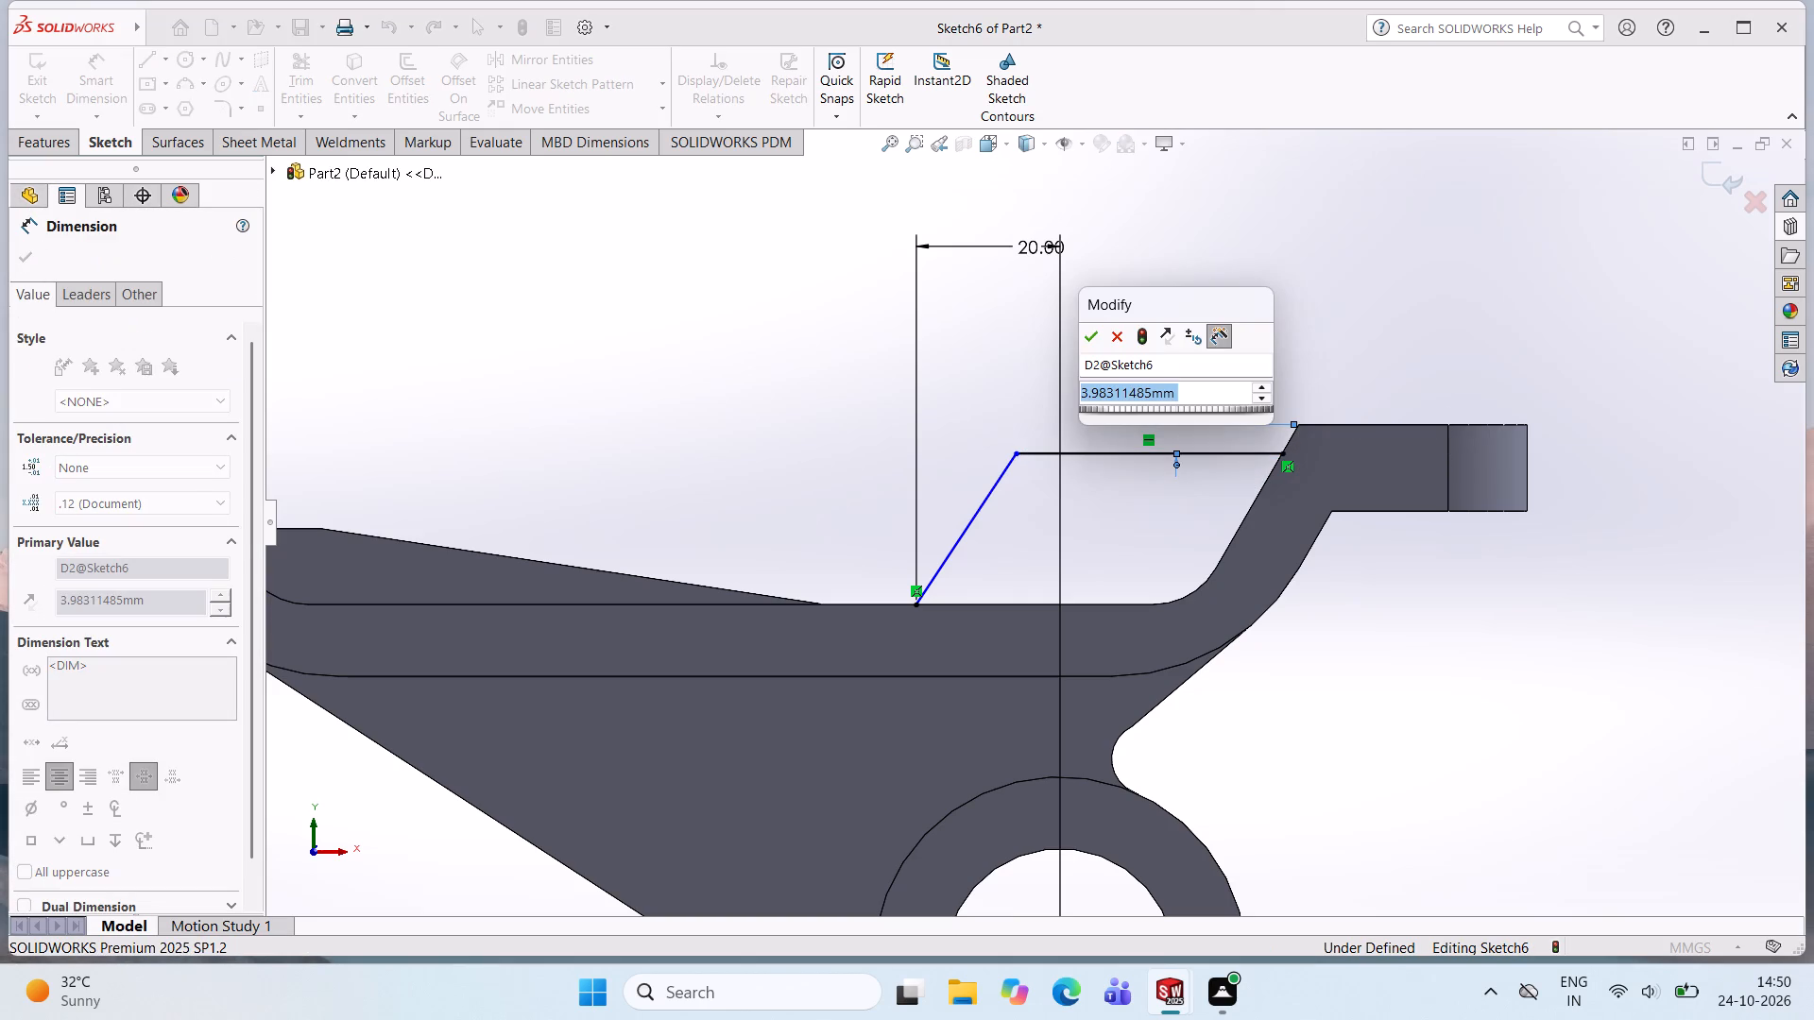
{"action": "key", "text": "2"}
{"action": "key", "text": "Return"}
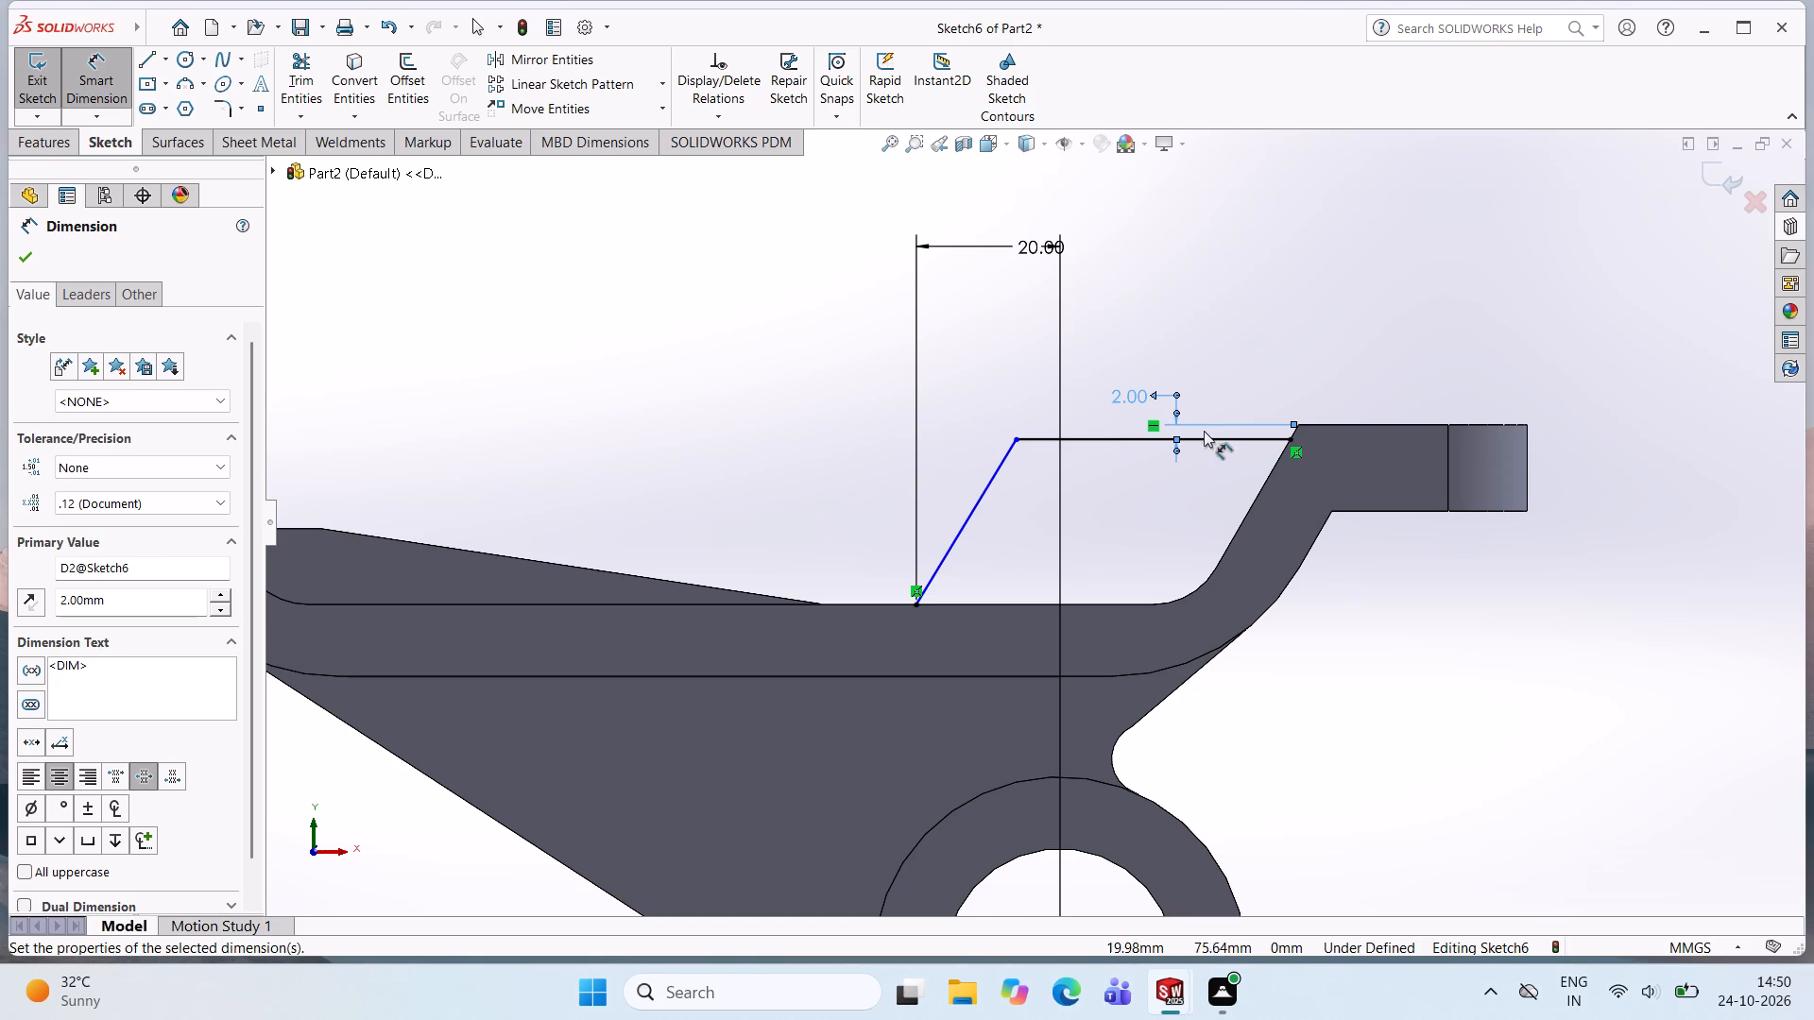
Delete the horizontal sketch line near the short raised end together with its 2 mm dimension.
{"action": "left_click", "coordinate": [1143, 441]}
{"action": "key", "text": "Escape"}
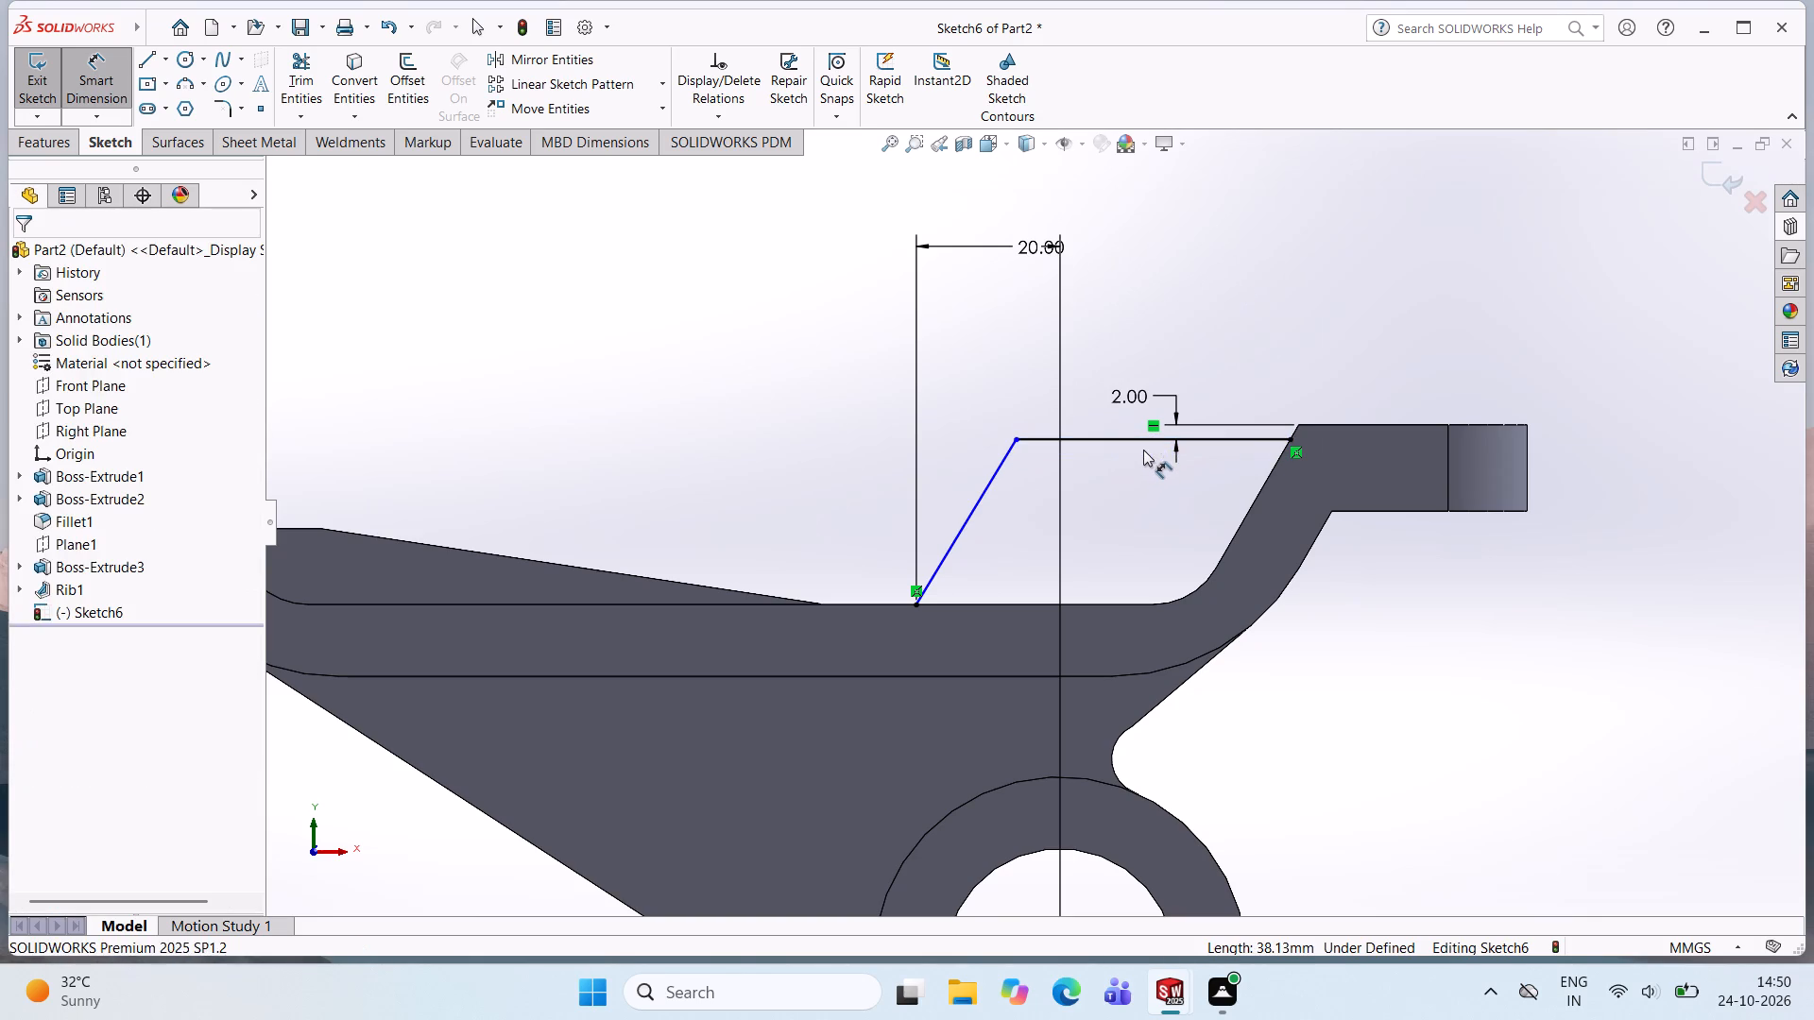
{"action": "key", "text": "Escape"}
{"action": "key", "text": "Escape"}
{"action": "left_click", "coordinate": [1132, 431]}
{"action": "left_click", "coordinate": [1125, 431]}
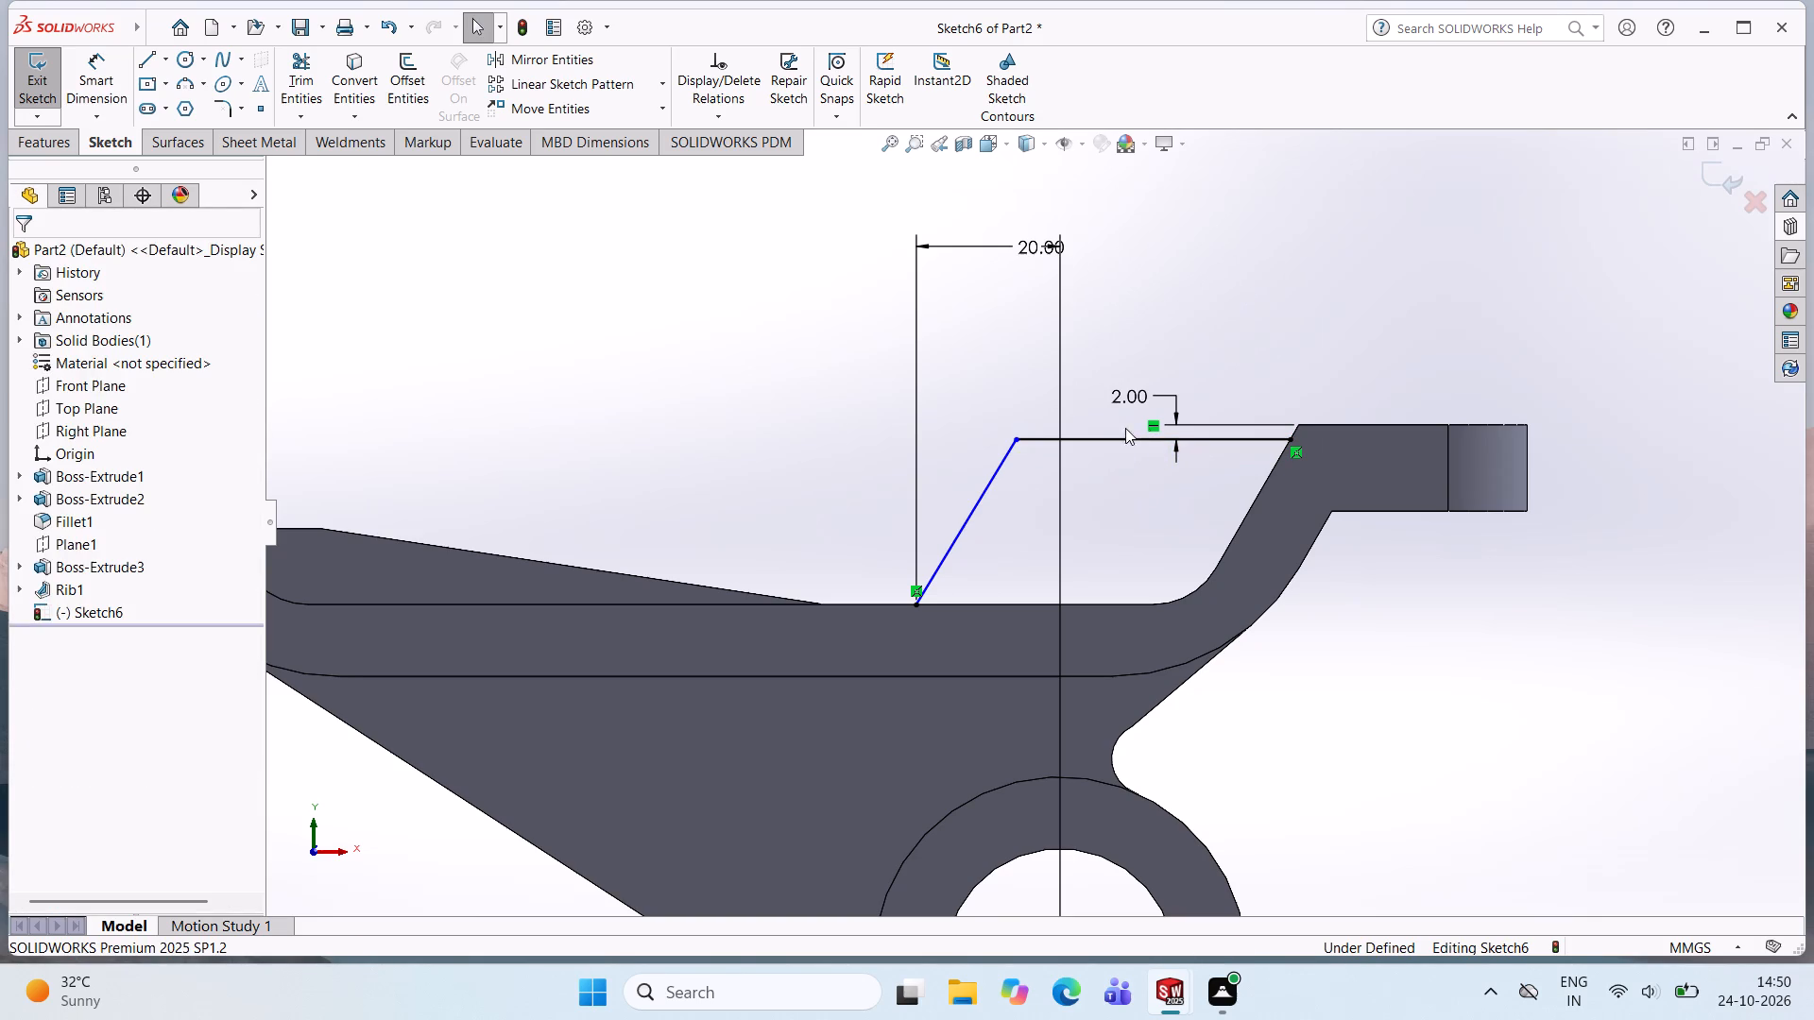
{"action": "key", "text": "Delete"}
{"action": "key", "text": "Delete"}
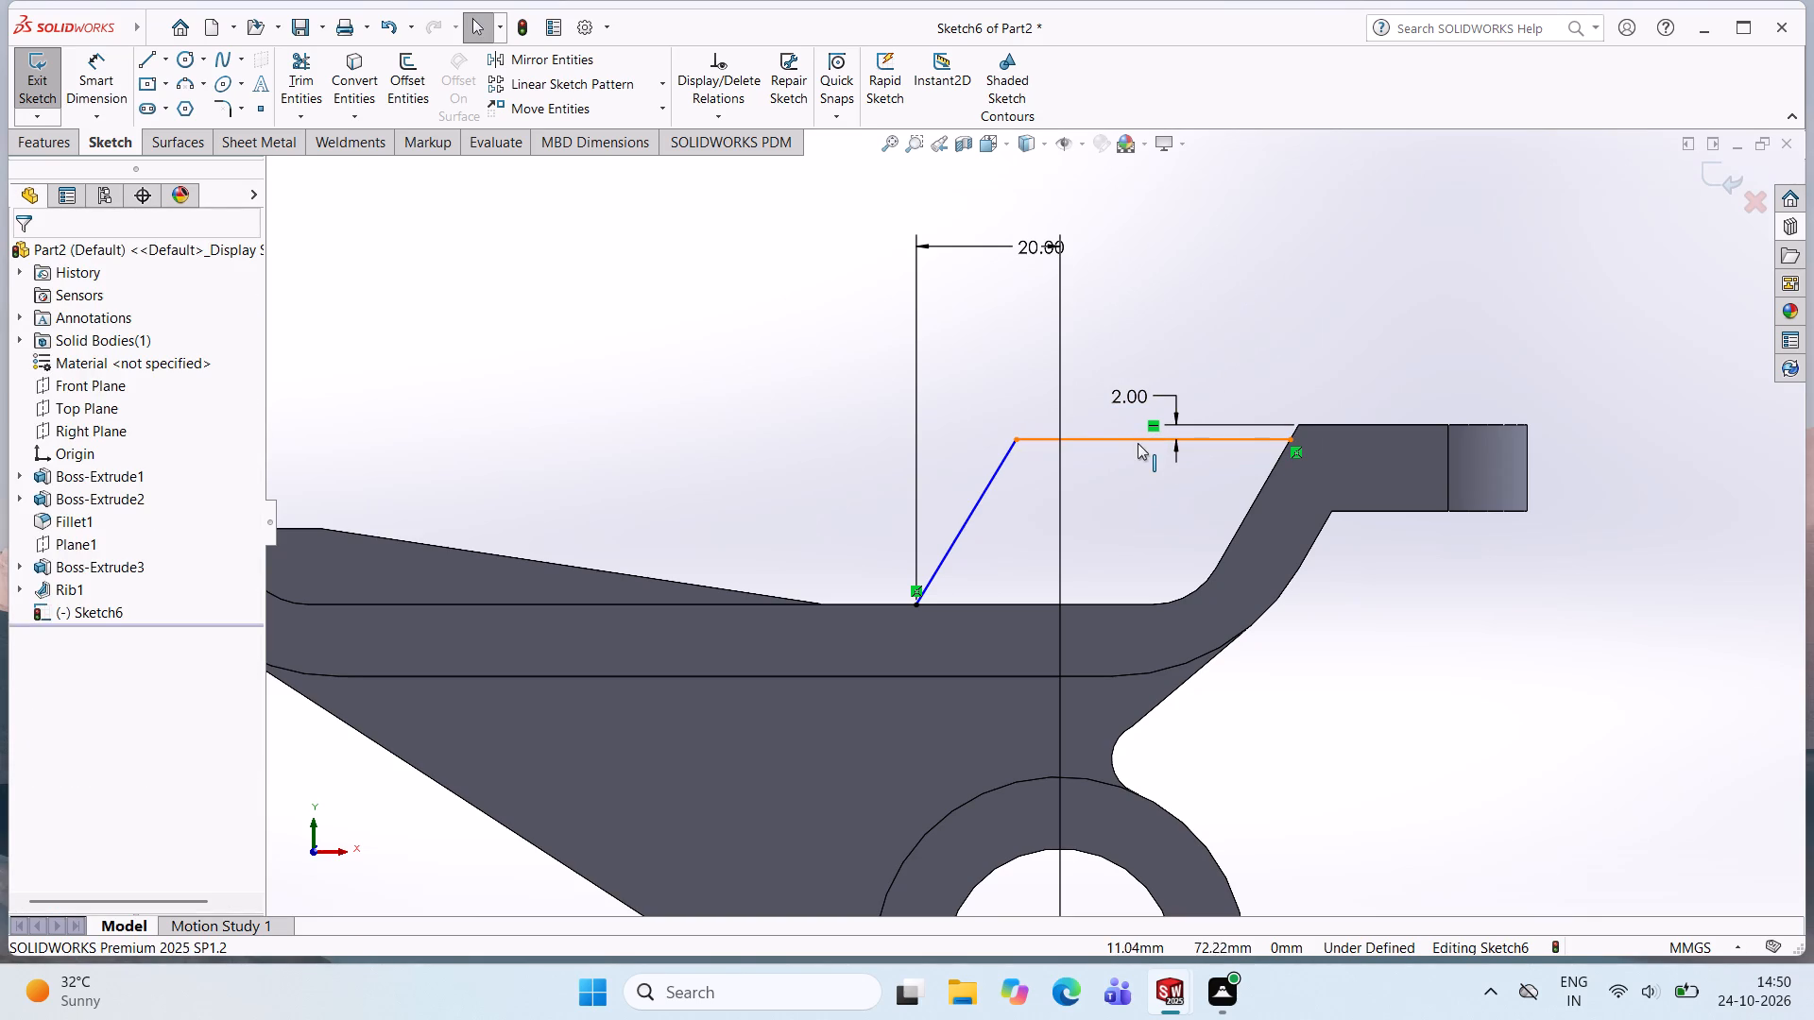
{"action": "left_click", "coordinate": [1134, 439]}
{"action": "key", "text": "Delete"}
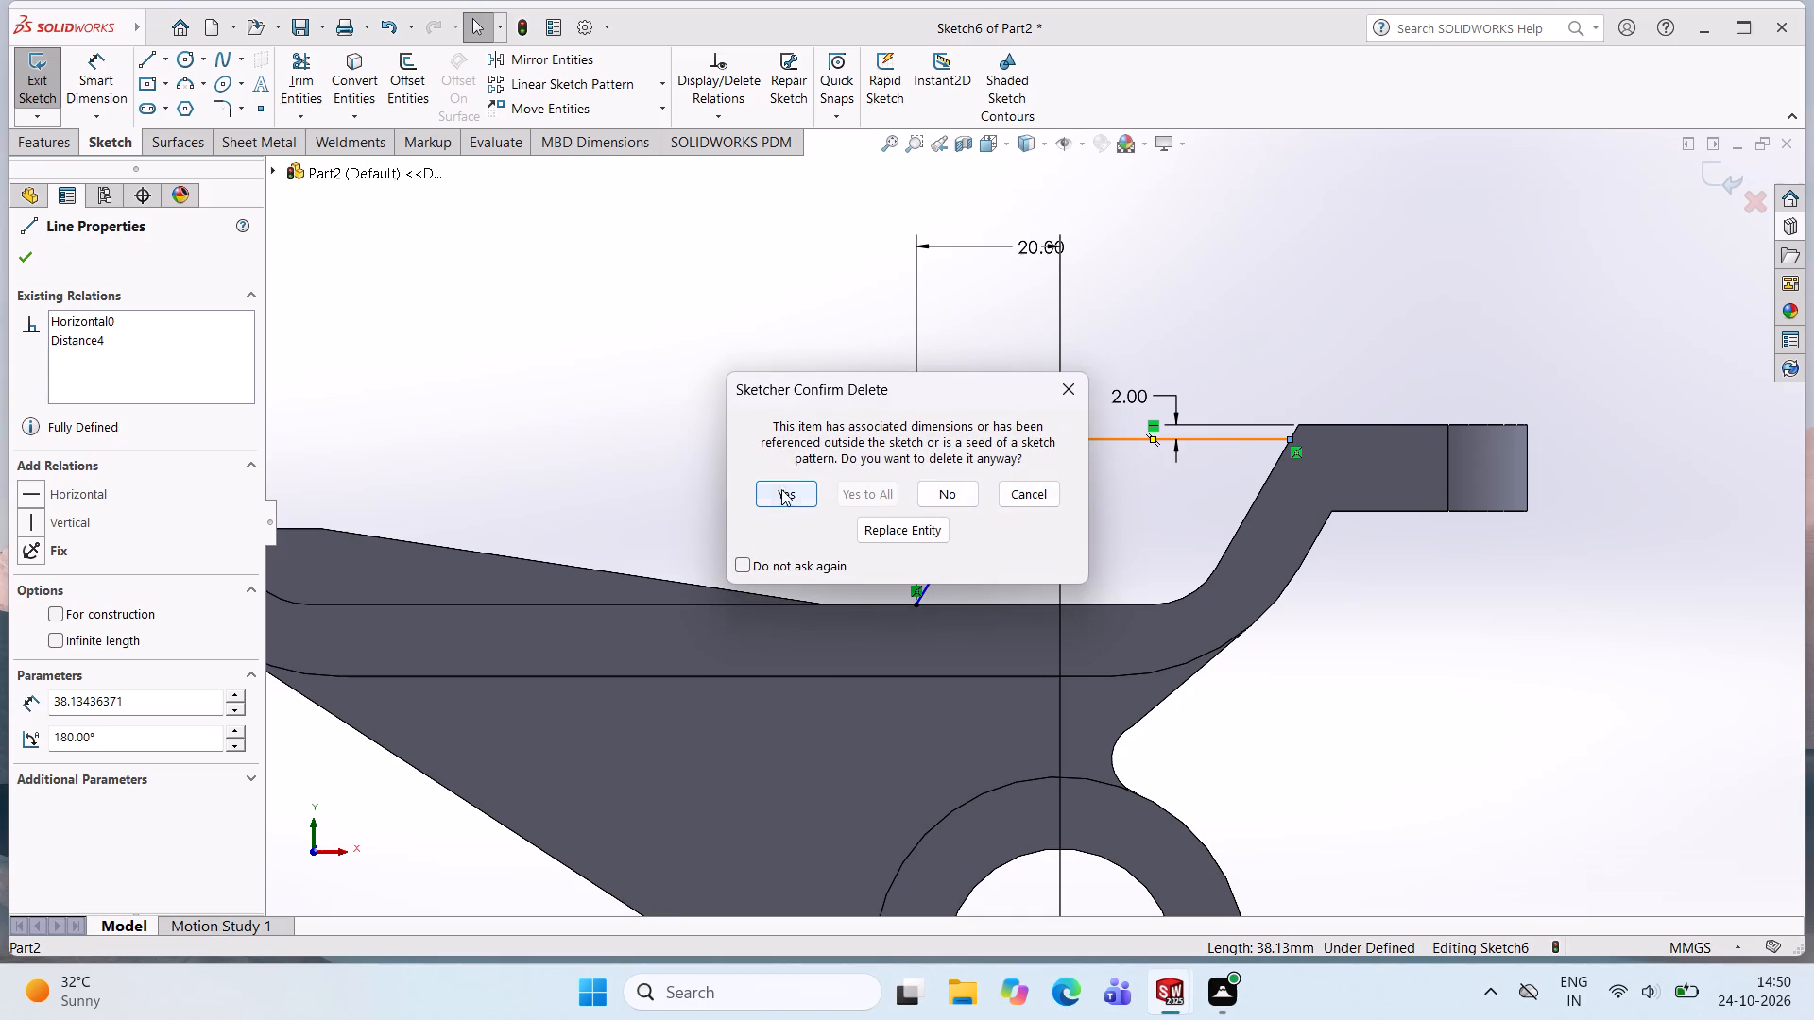
{"action": "left_click", "coordinate": [781, 490]}
Move the sloping line's free upper endpoint onto the short end's sloped face, making the line about 56 mm long.
{"action": "left_click", "coordinate": [1005, 465]}
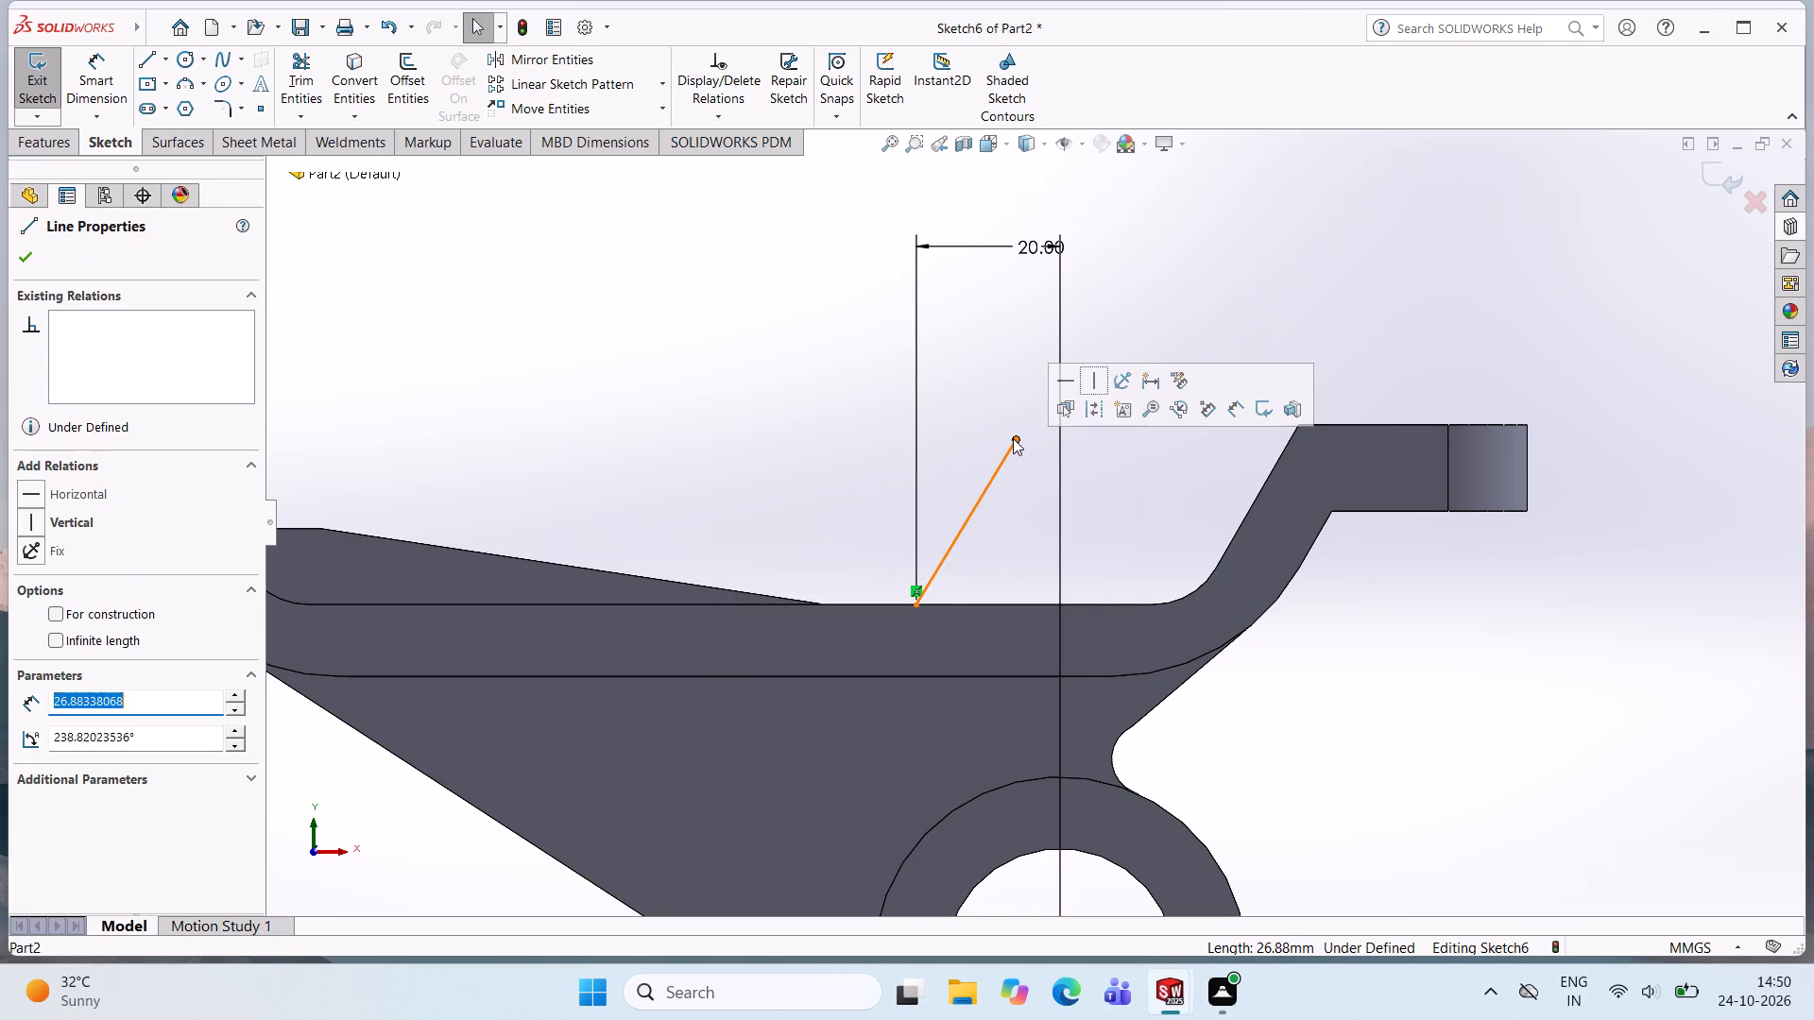
{"action": "left_click_drag", "start_coordinate": [1016, 441], "coordinate": [1298, 421]}
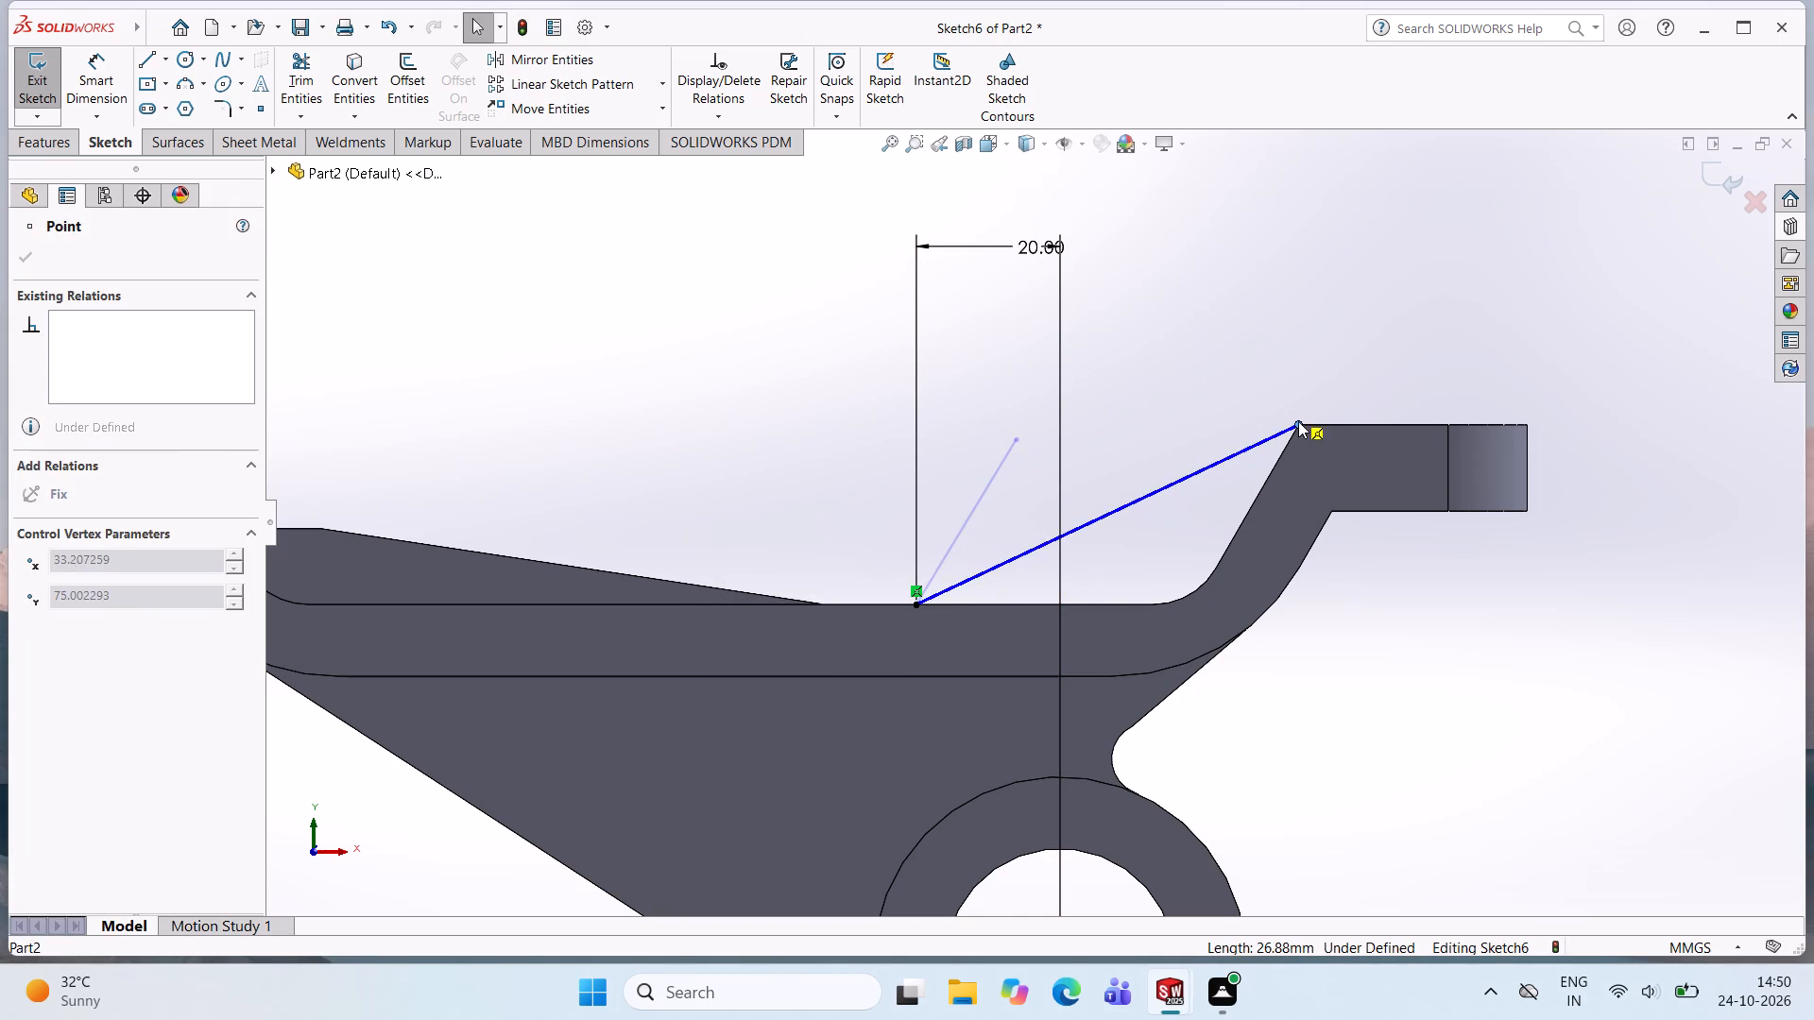
{"action": "left_click_drag", "start_coordinate": [1298, 421], "coordinate": [1243, 439]}
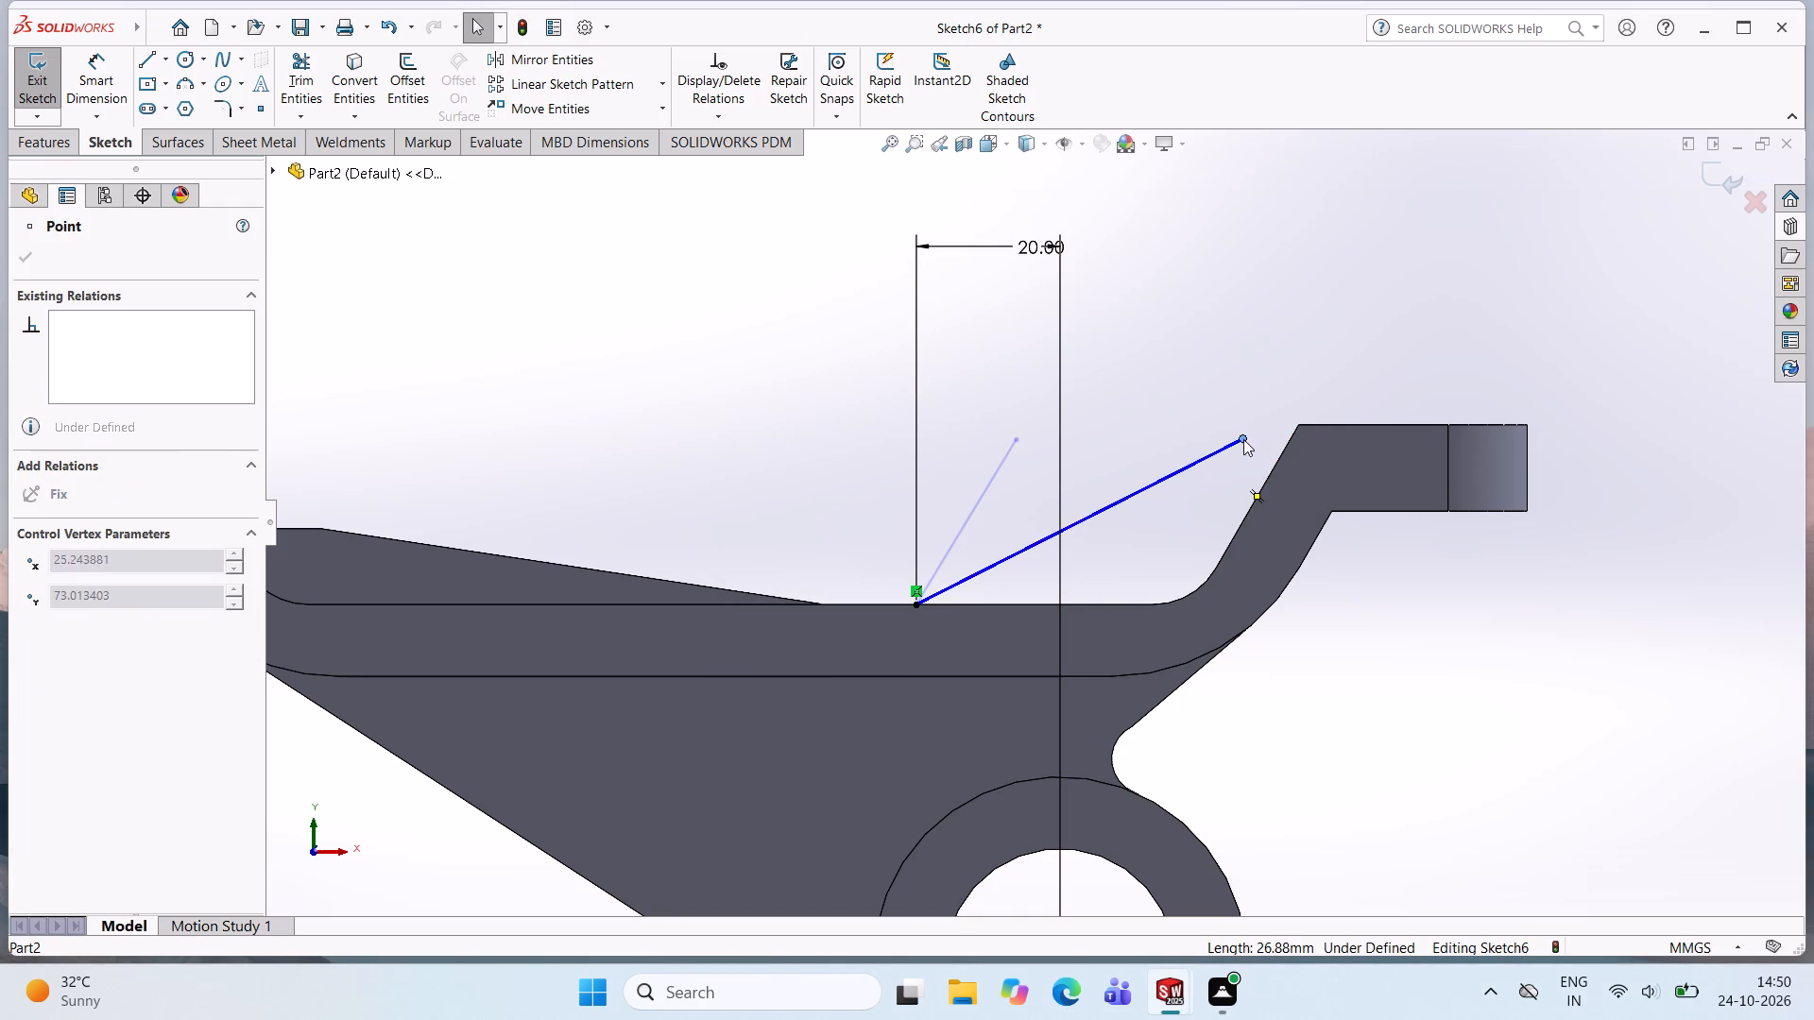
{"action": "left_click_drag", "start_coordinate": [1243, 439], "coordinate": [1285, 447]}
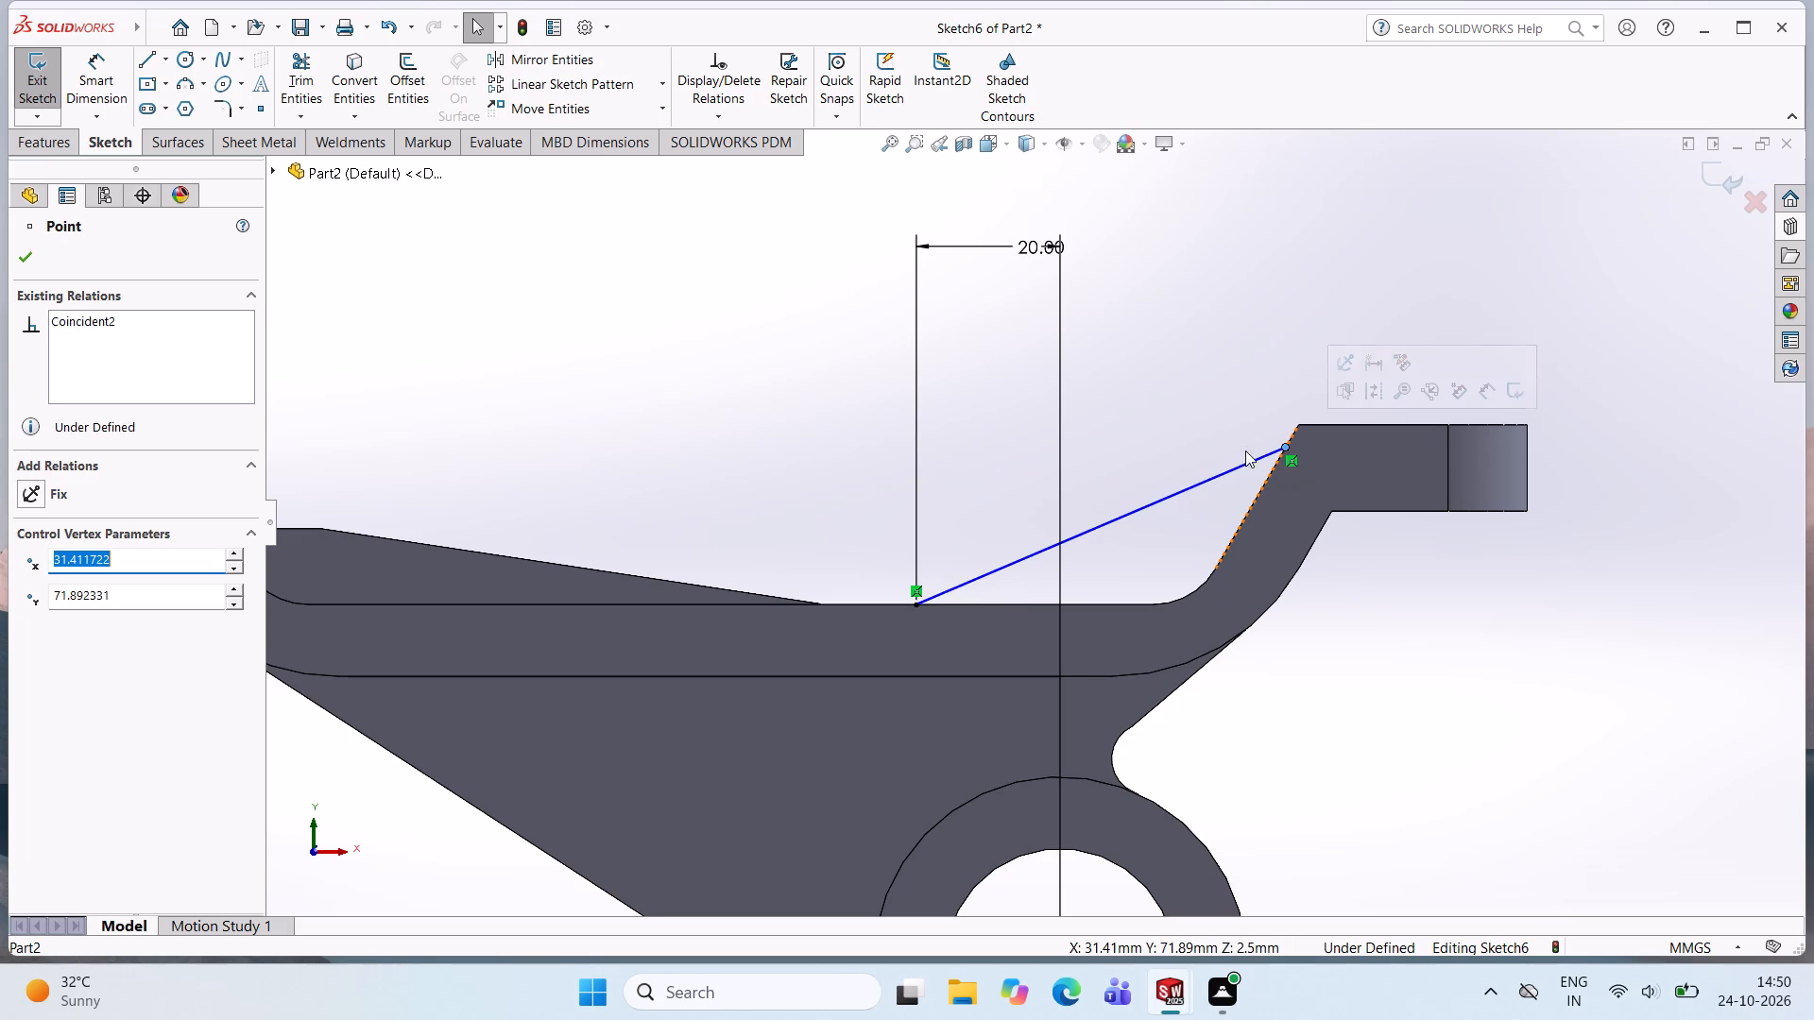
{"action": "left_click", "coordinate": [1190, 387]}
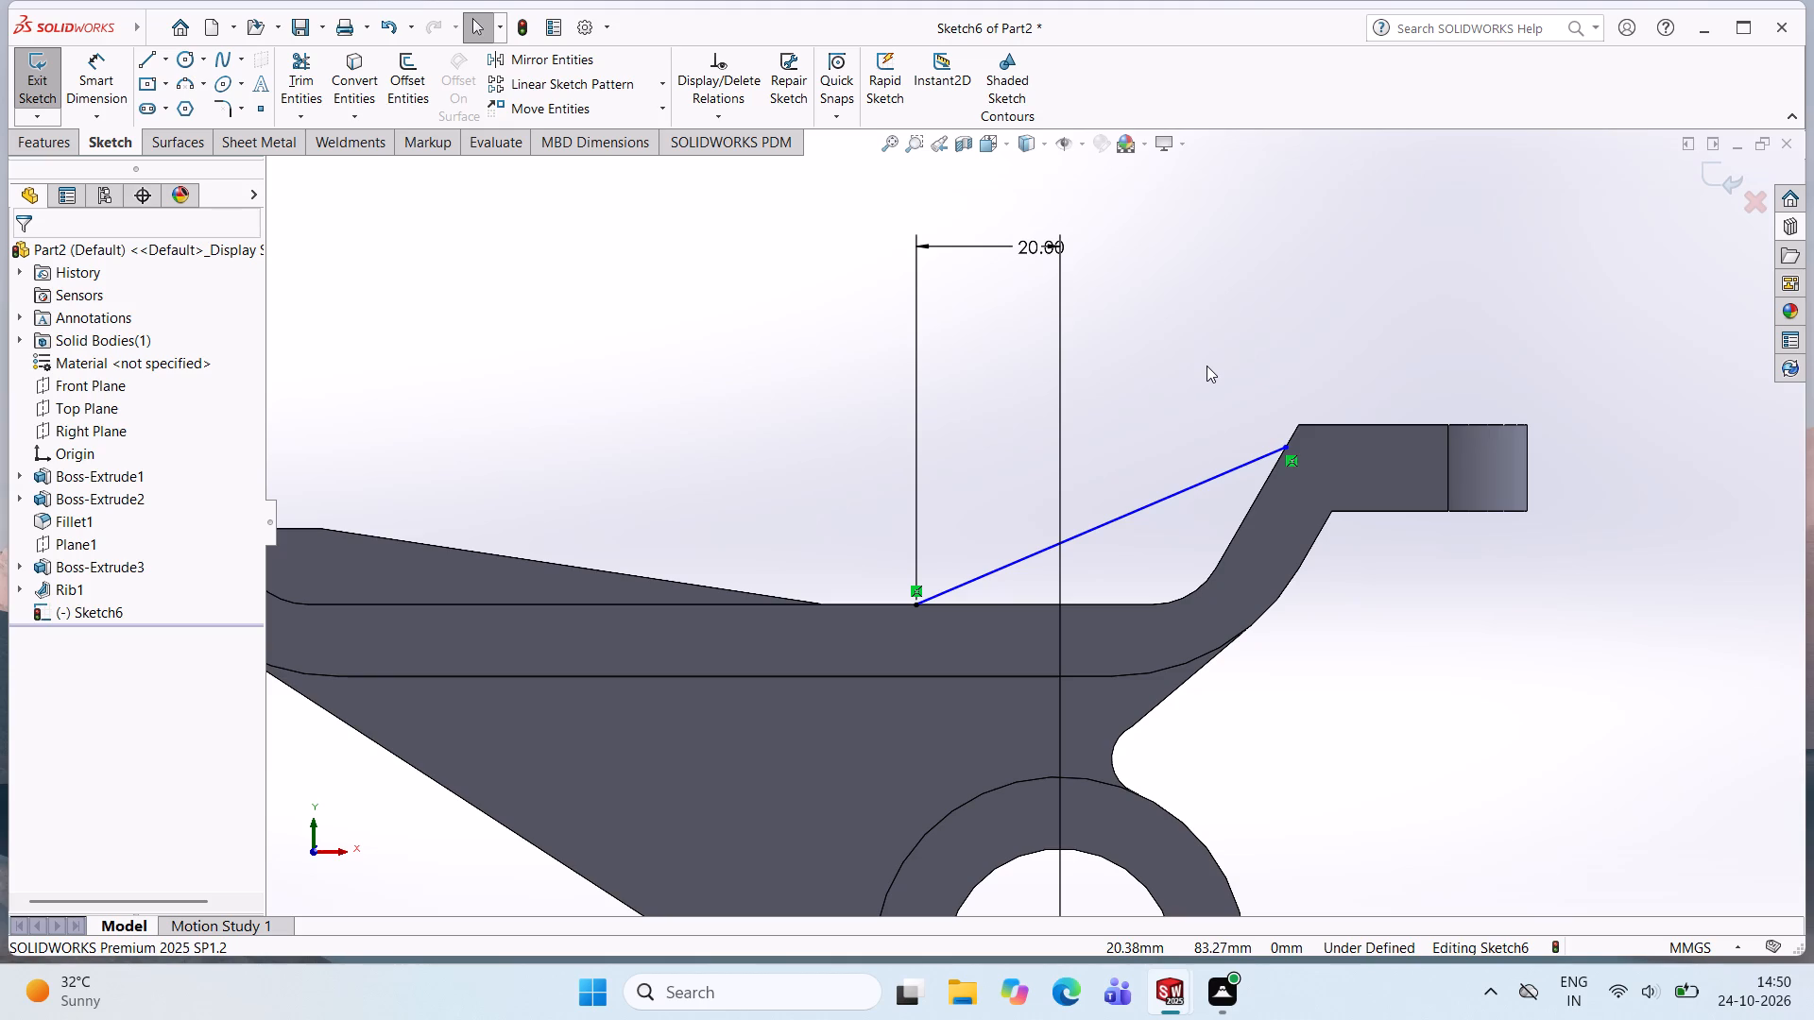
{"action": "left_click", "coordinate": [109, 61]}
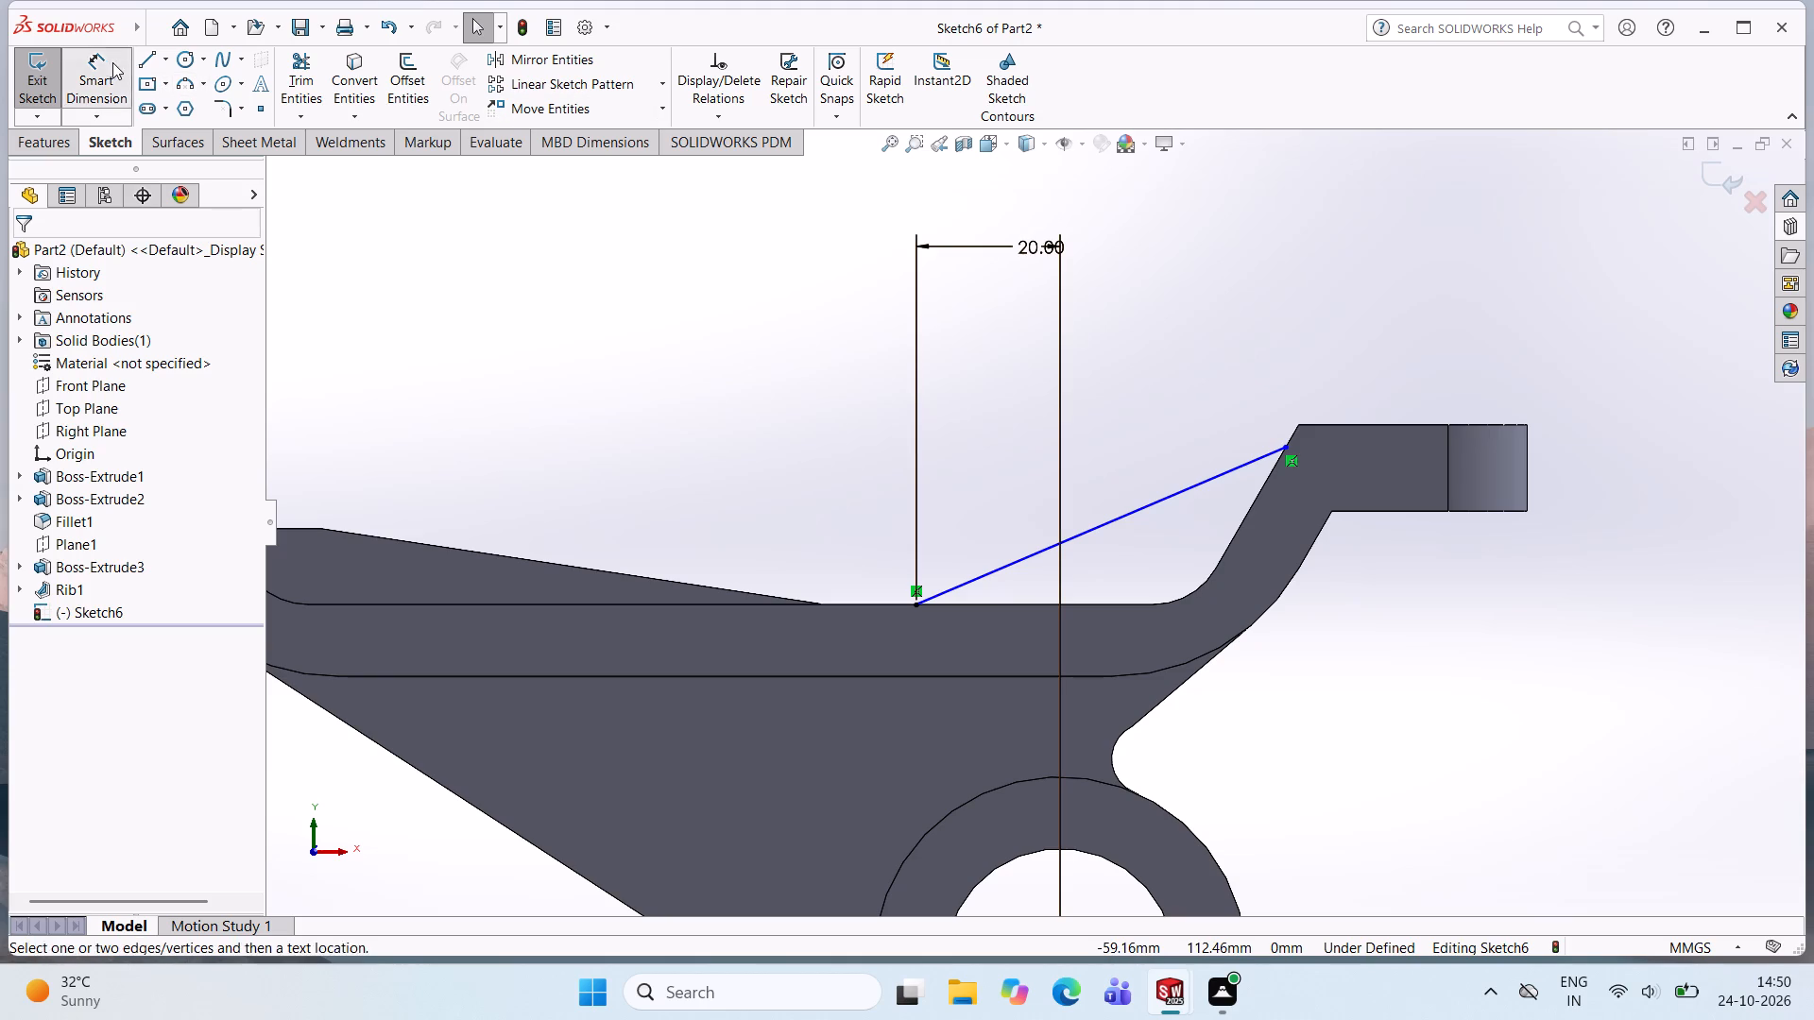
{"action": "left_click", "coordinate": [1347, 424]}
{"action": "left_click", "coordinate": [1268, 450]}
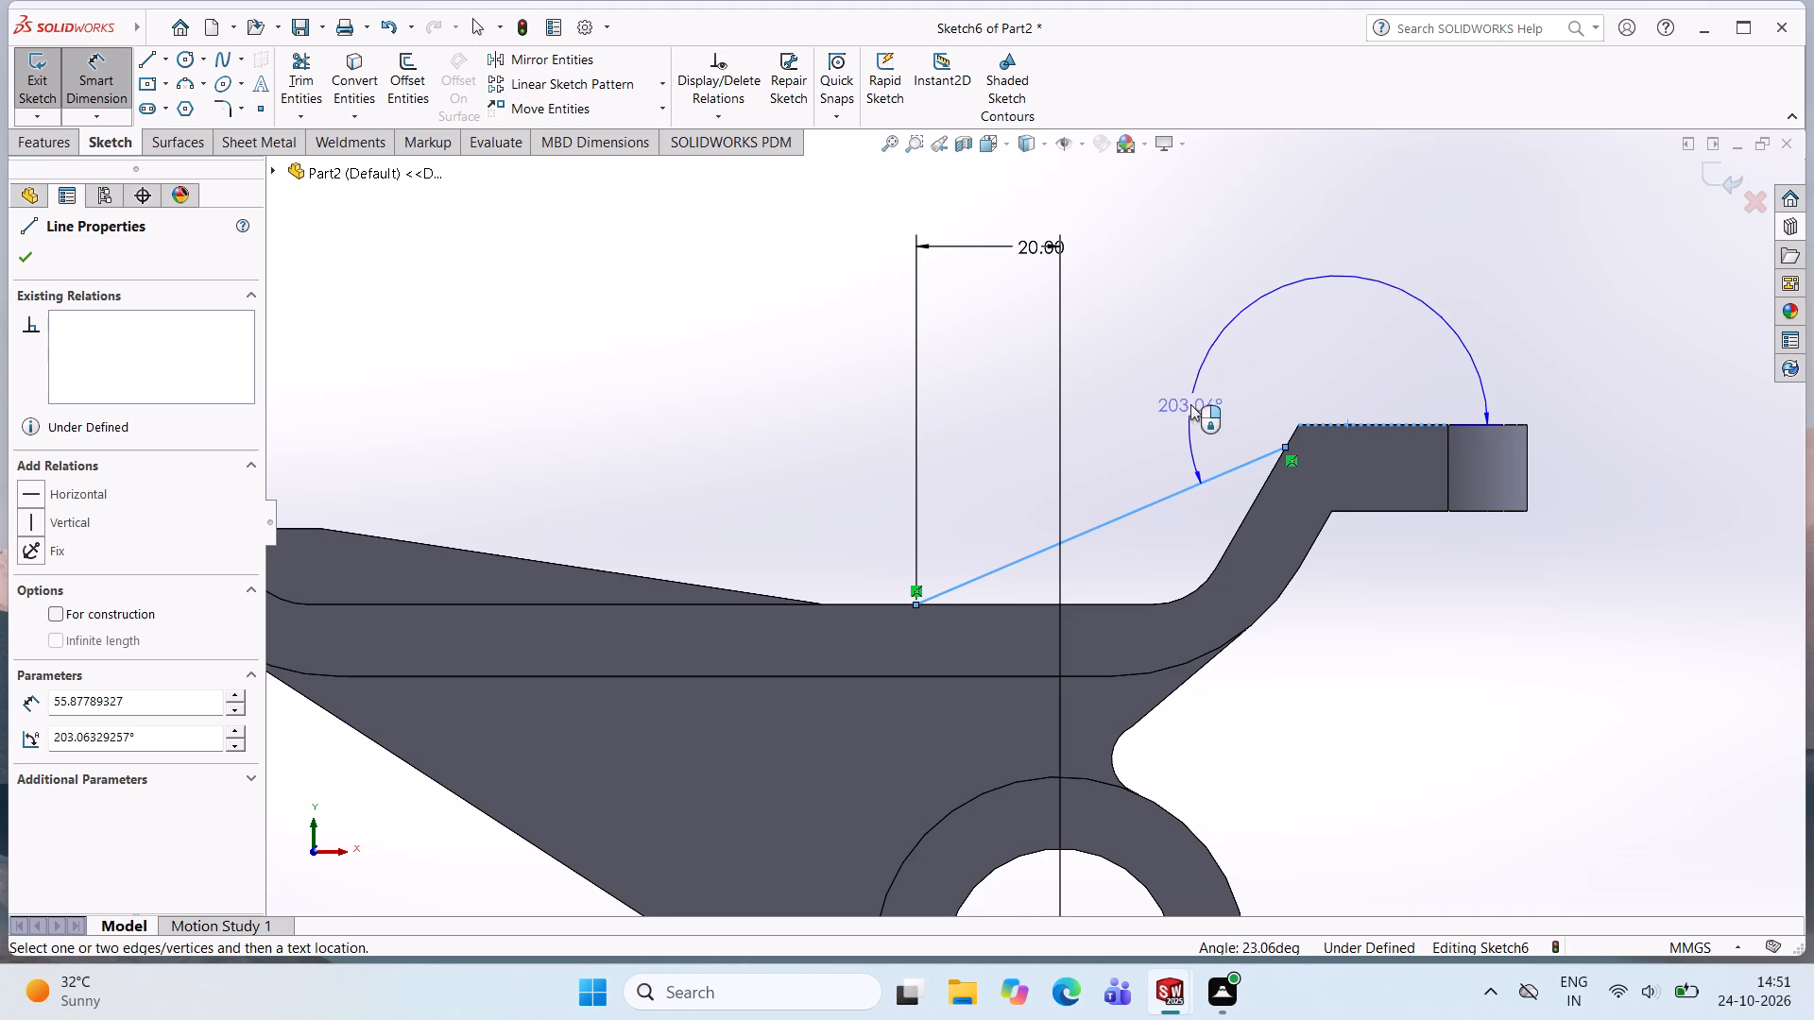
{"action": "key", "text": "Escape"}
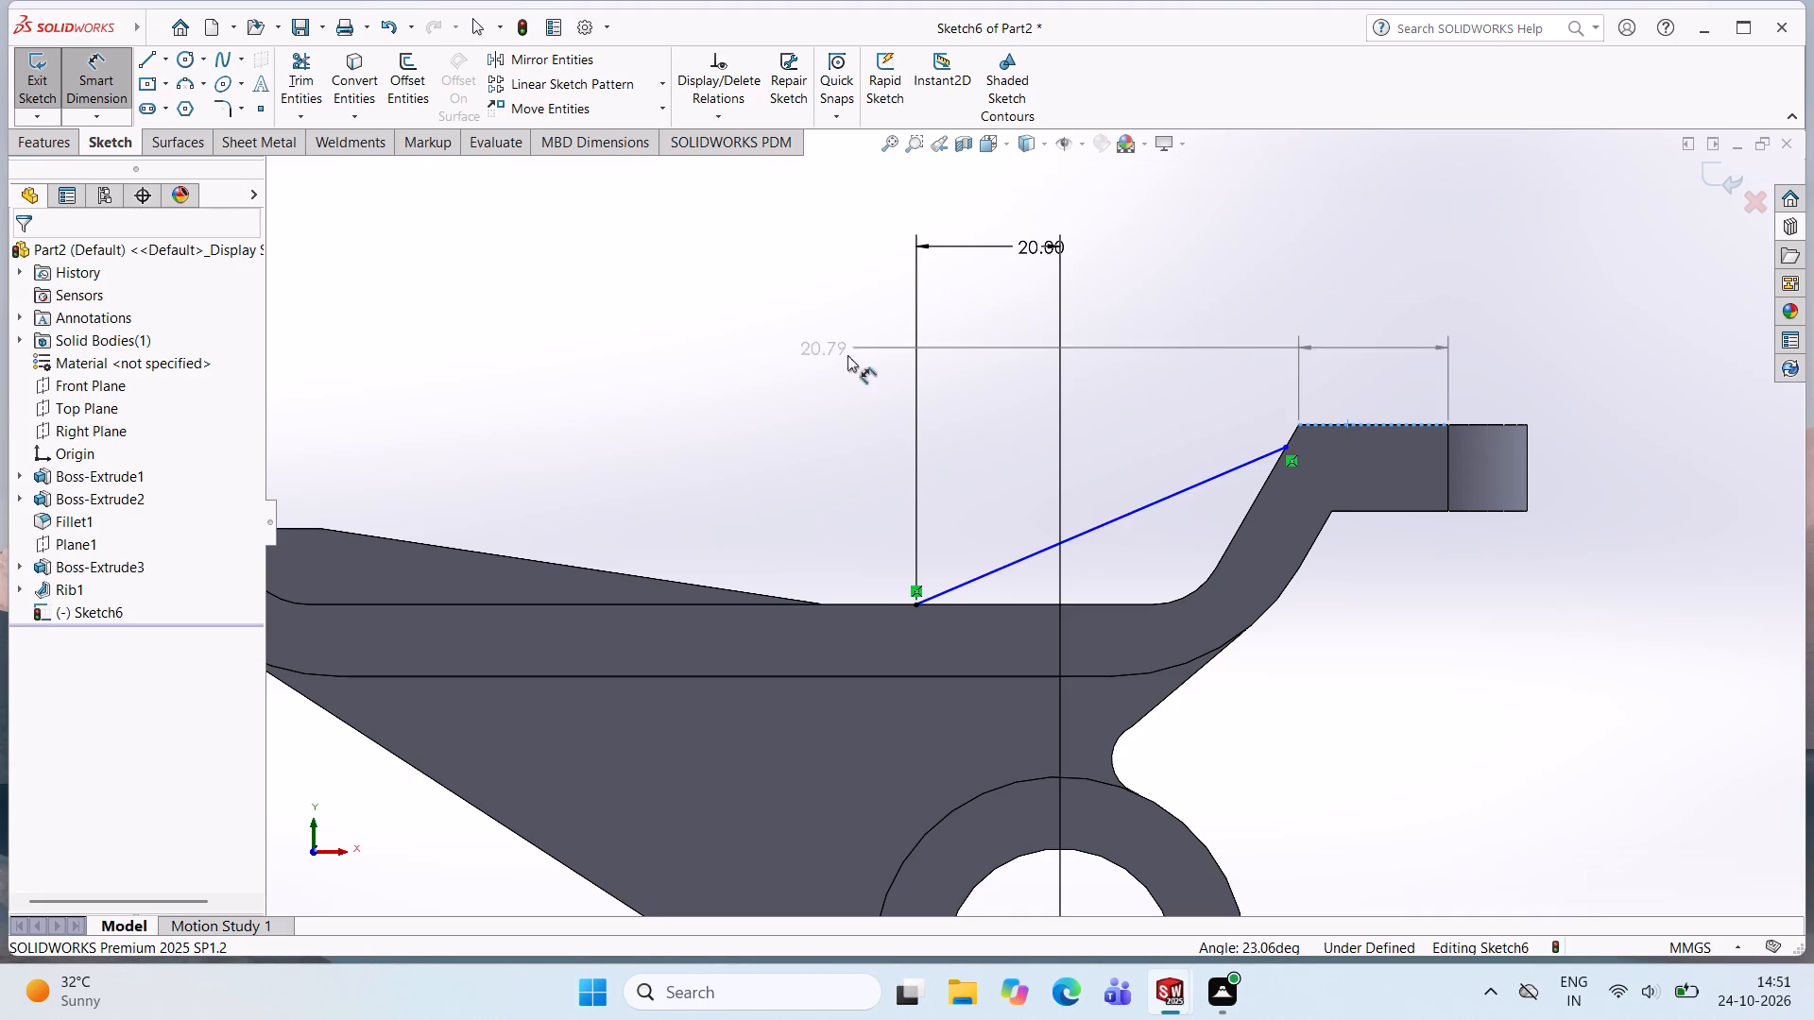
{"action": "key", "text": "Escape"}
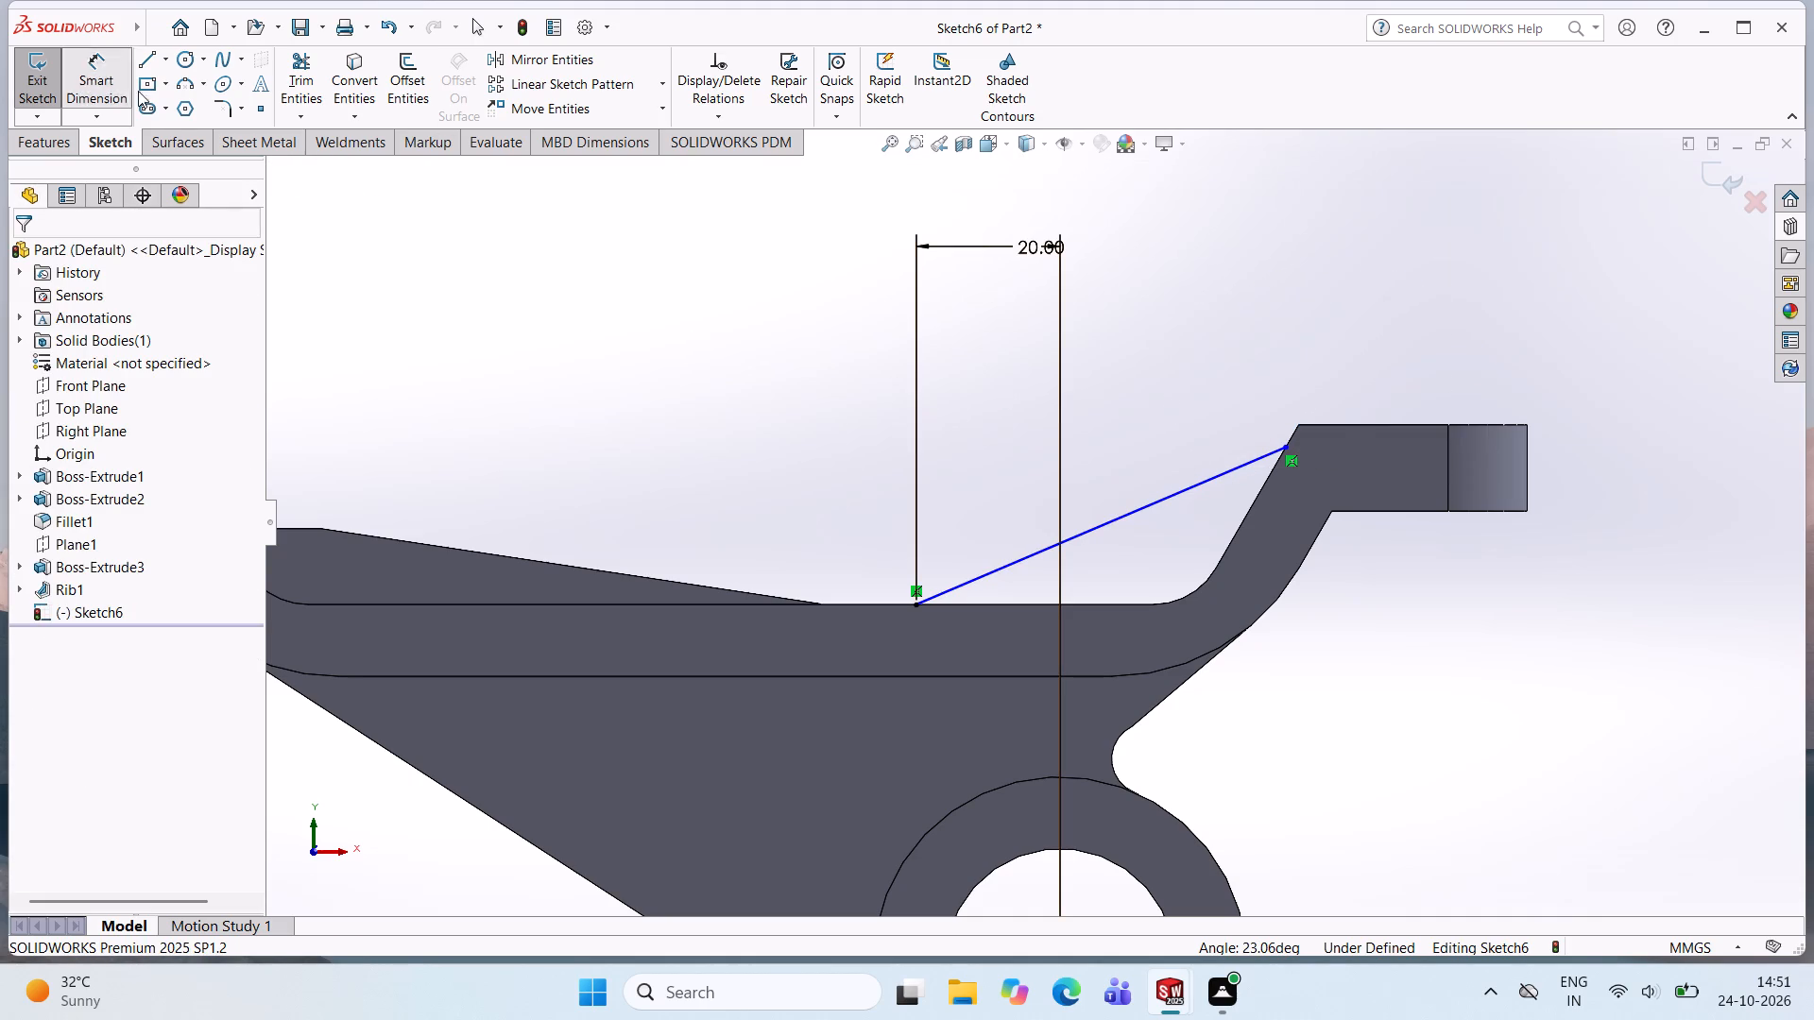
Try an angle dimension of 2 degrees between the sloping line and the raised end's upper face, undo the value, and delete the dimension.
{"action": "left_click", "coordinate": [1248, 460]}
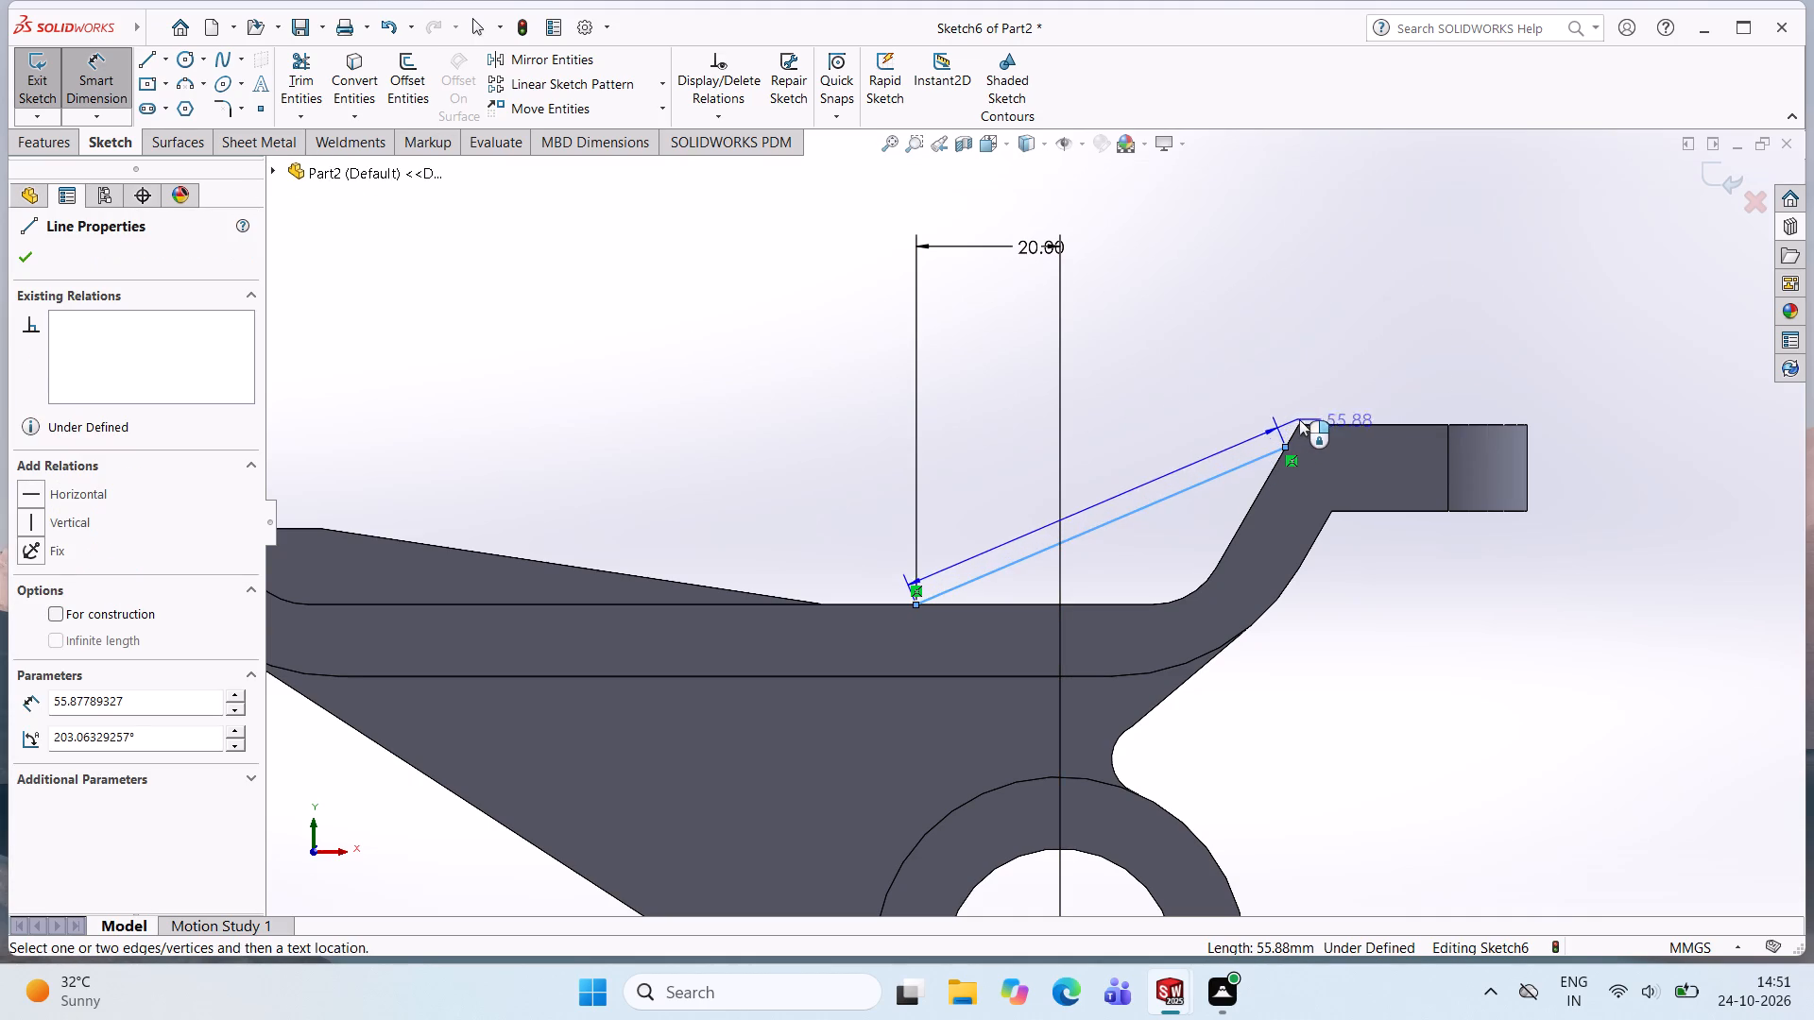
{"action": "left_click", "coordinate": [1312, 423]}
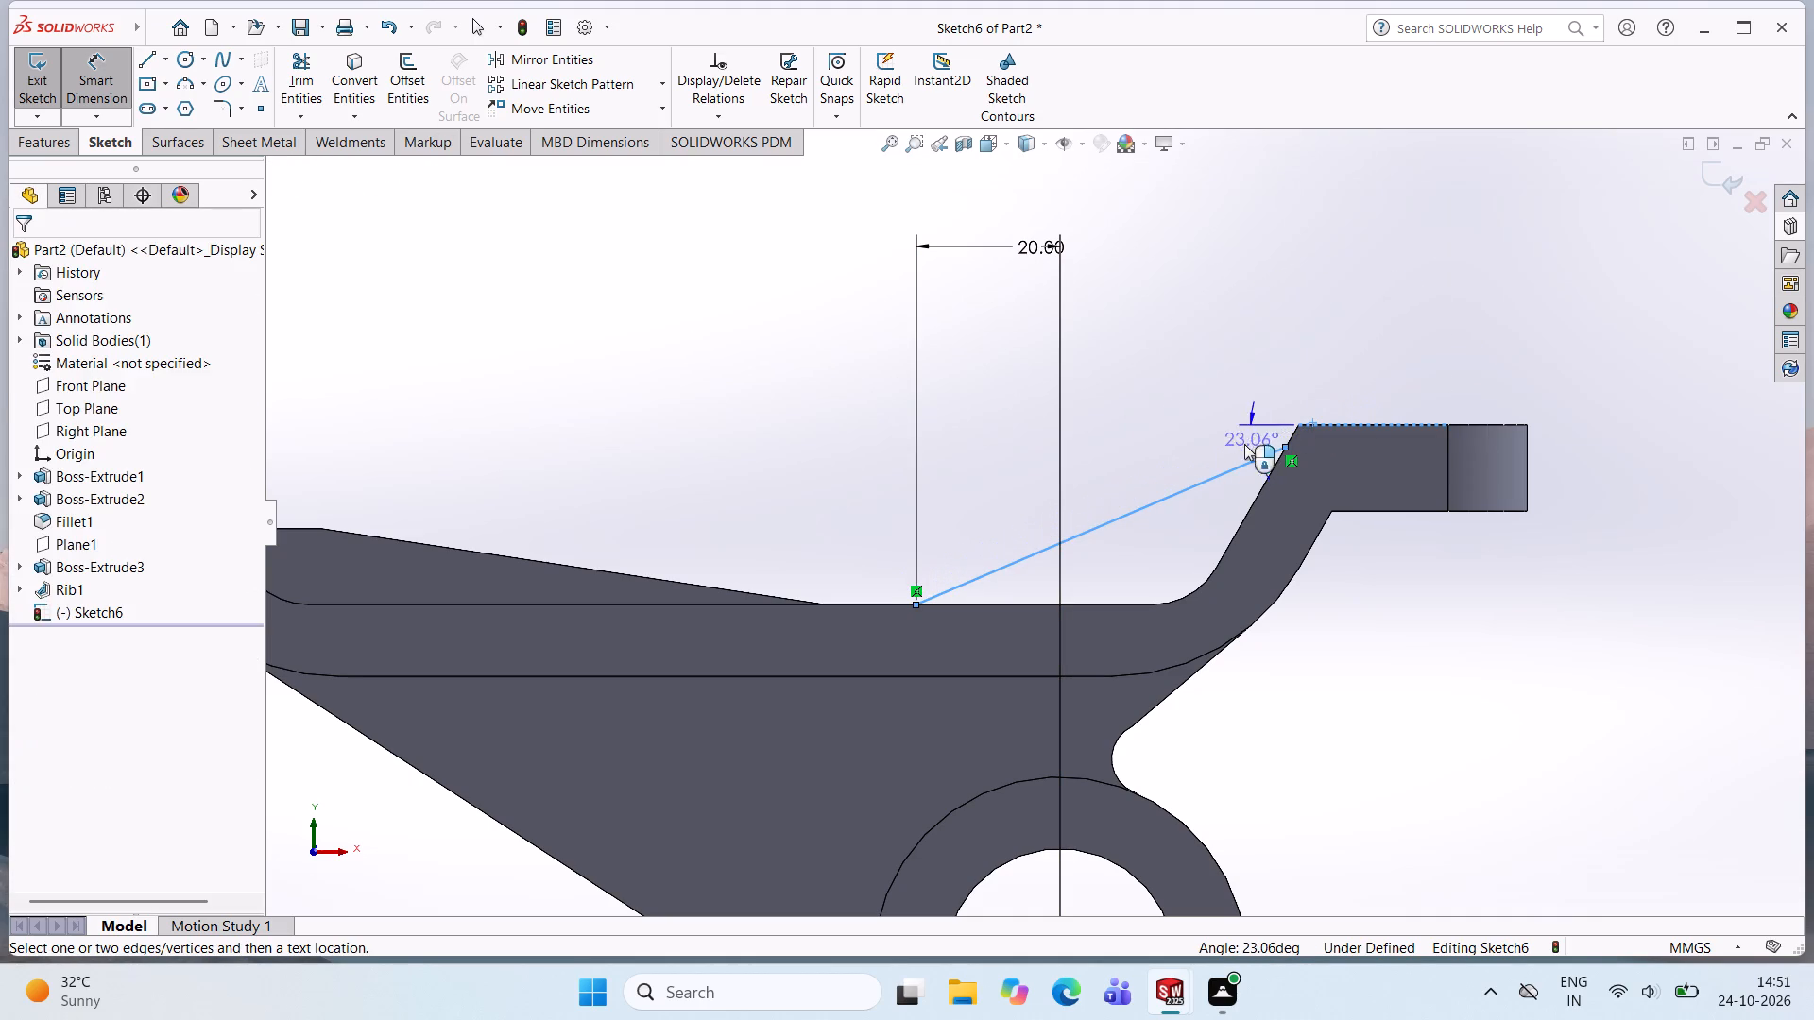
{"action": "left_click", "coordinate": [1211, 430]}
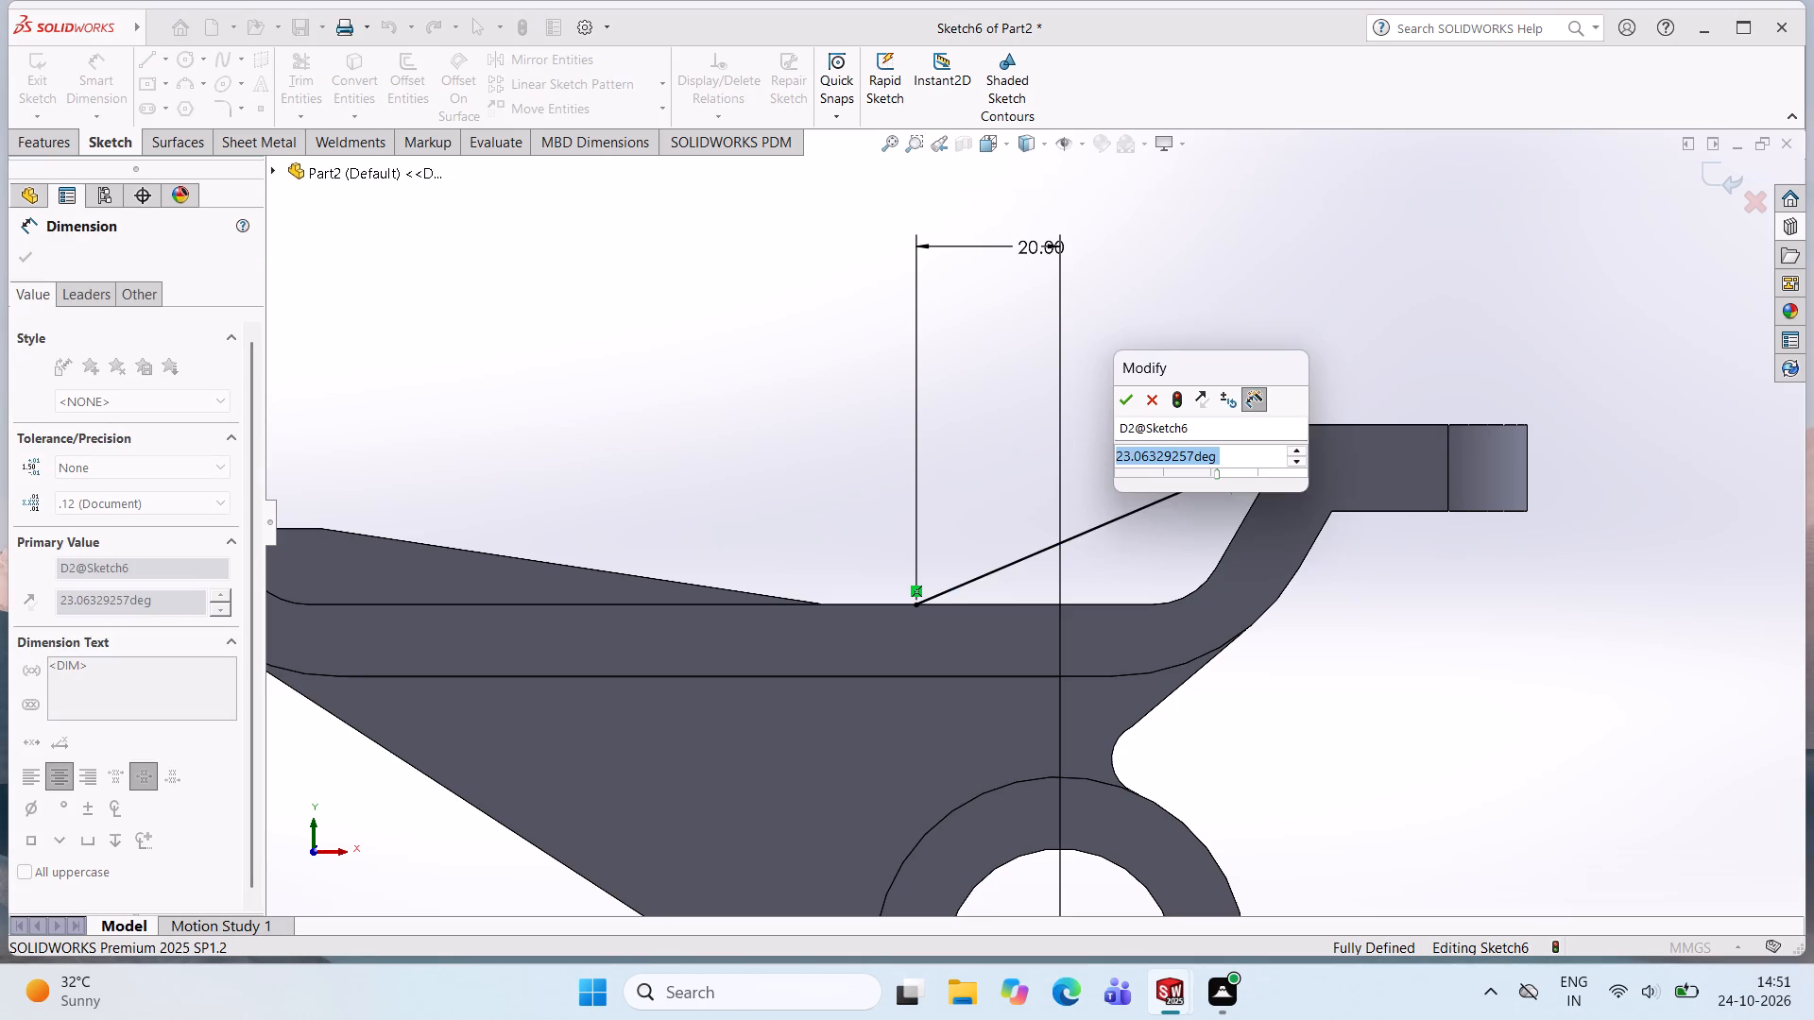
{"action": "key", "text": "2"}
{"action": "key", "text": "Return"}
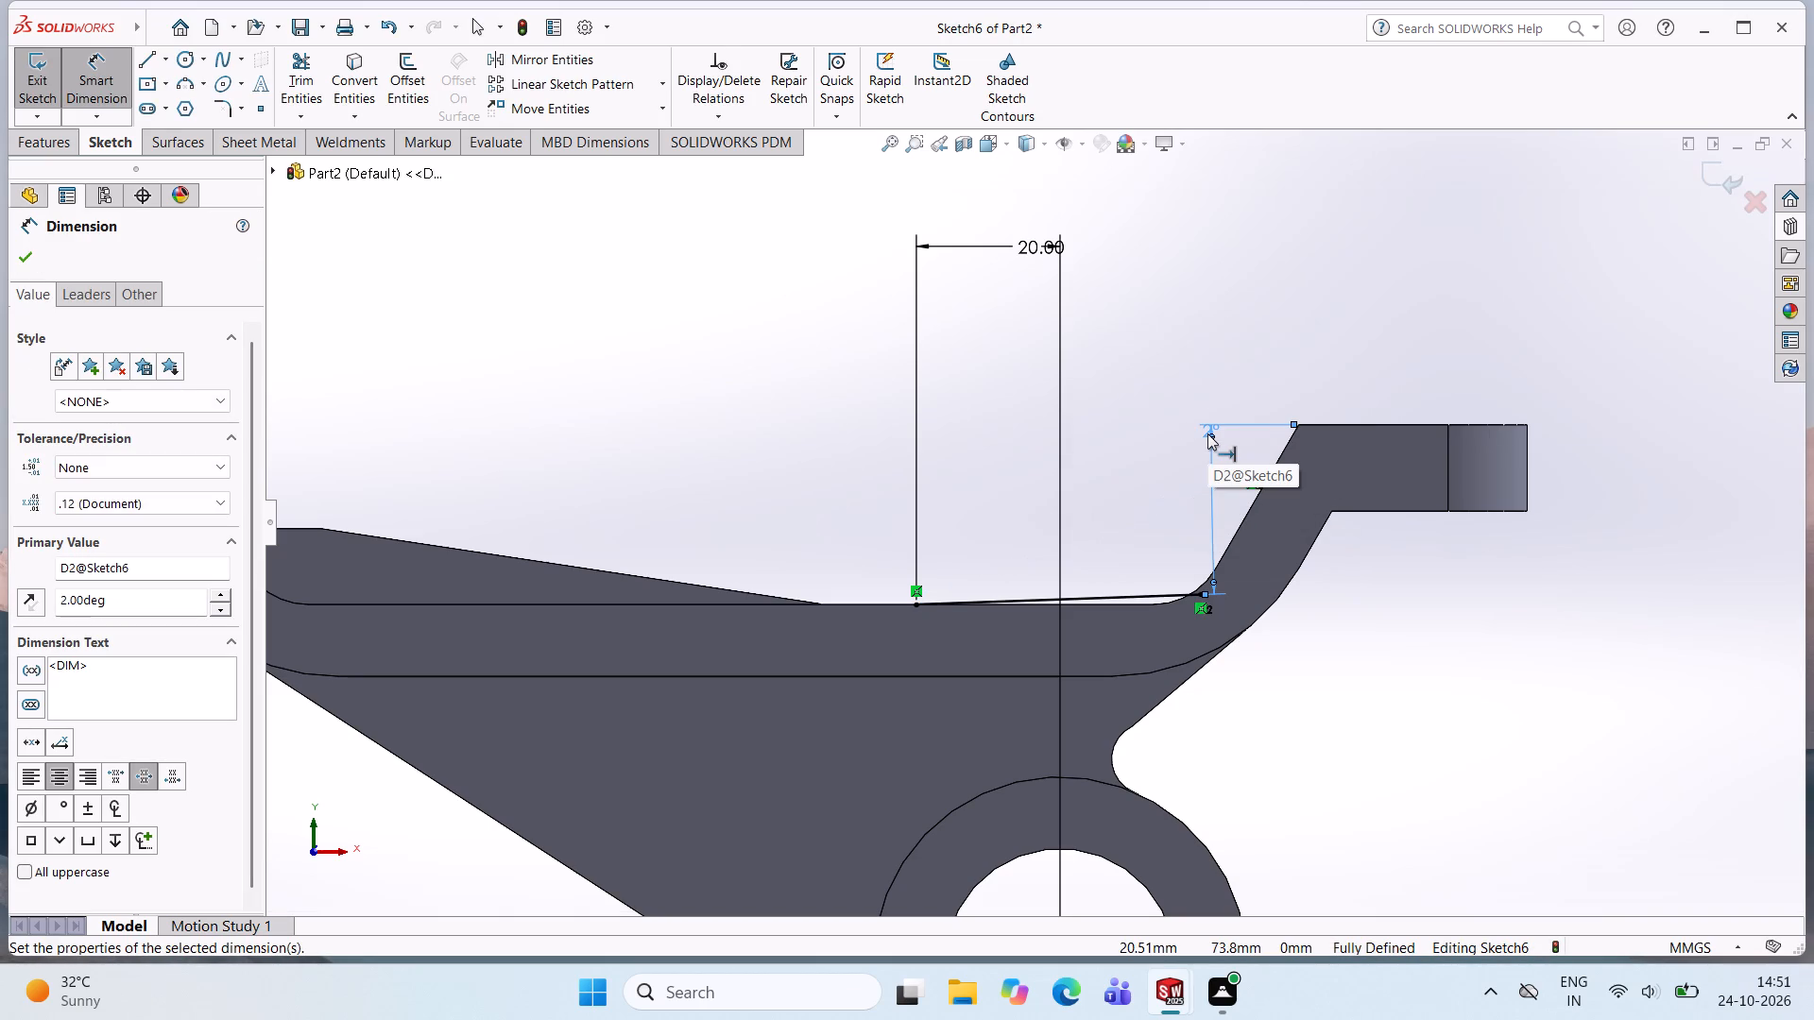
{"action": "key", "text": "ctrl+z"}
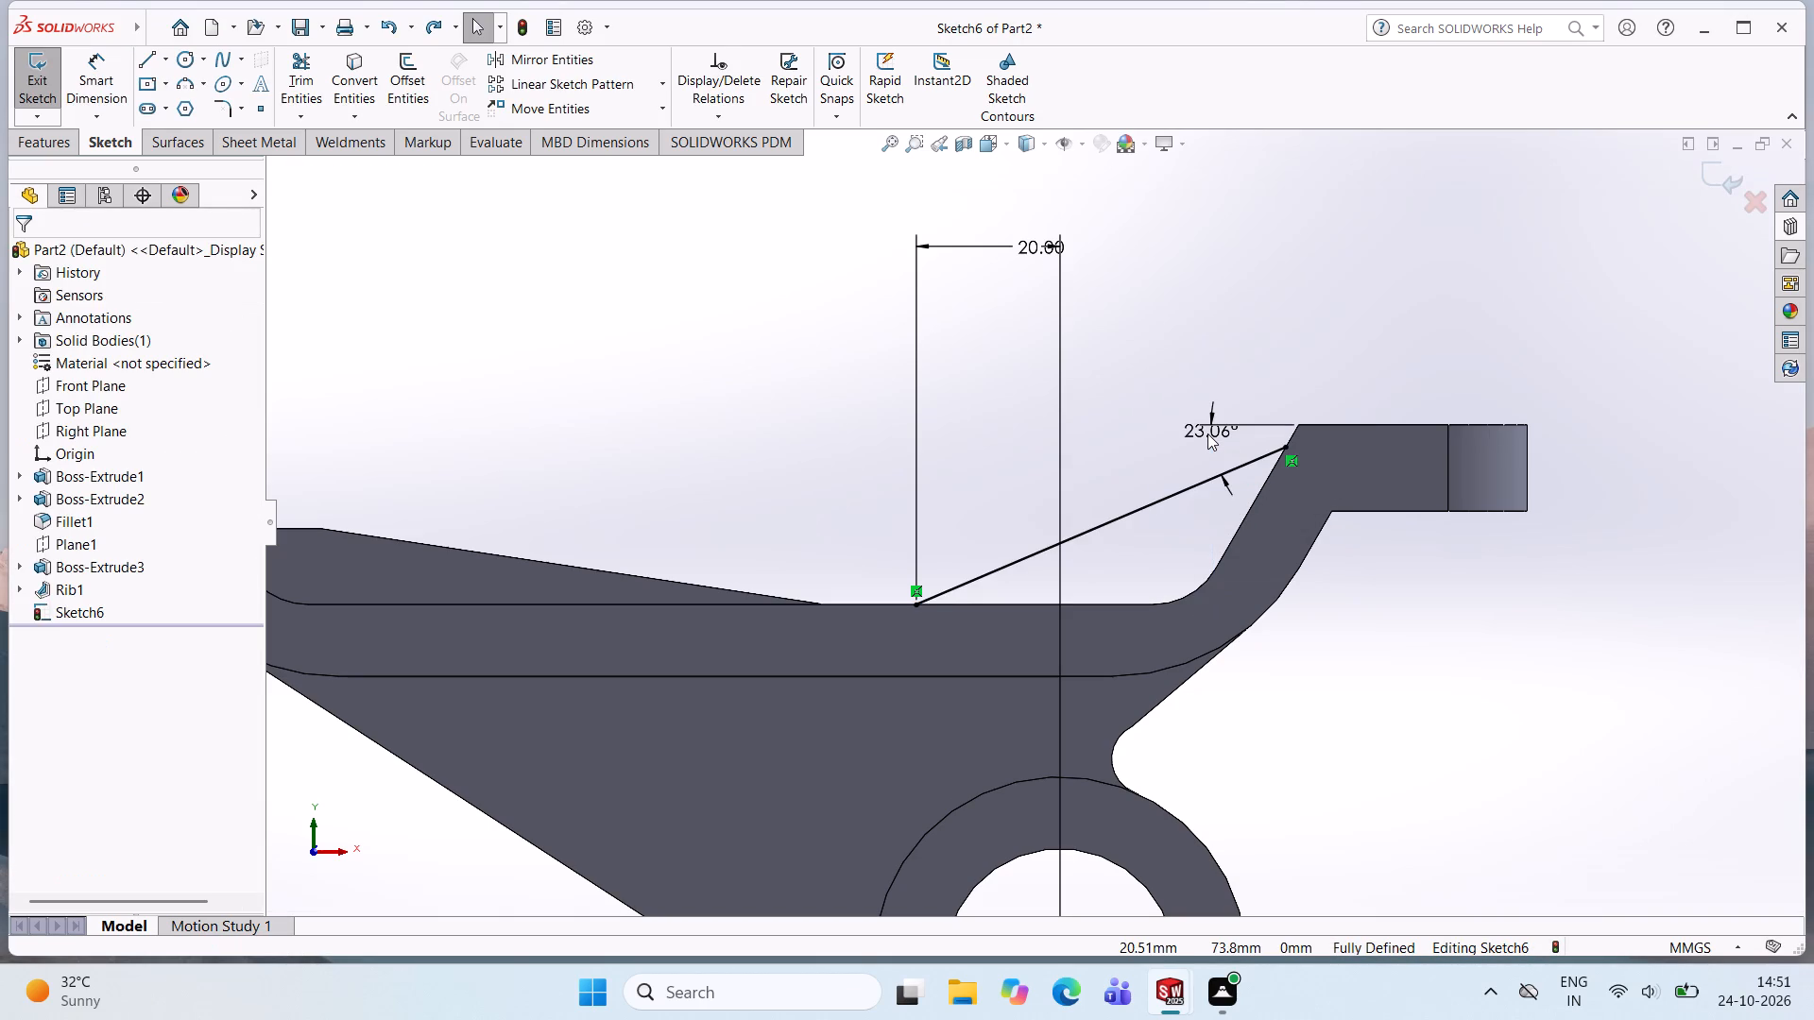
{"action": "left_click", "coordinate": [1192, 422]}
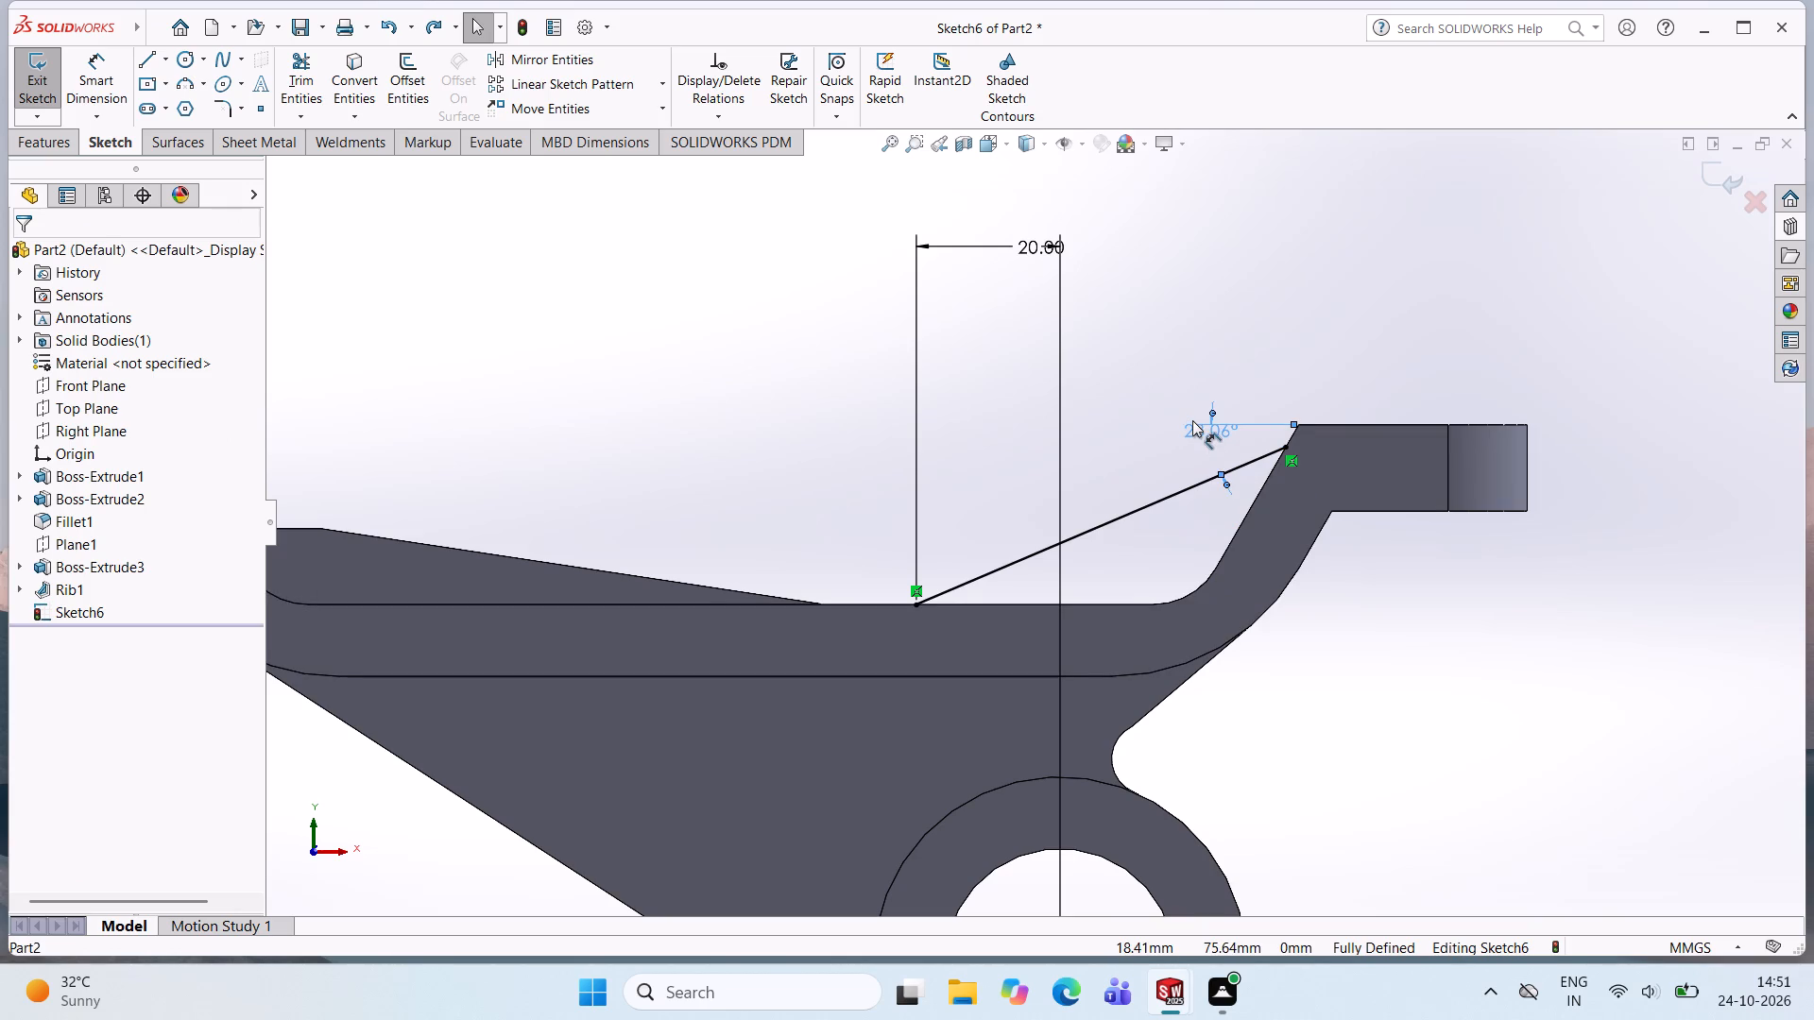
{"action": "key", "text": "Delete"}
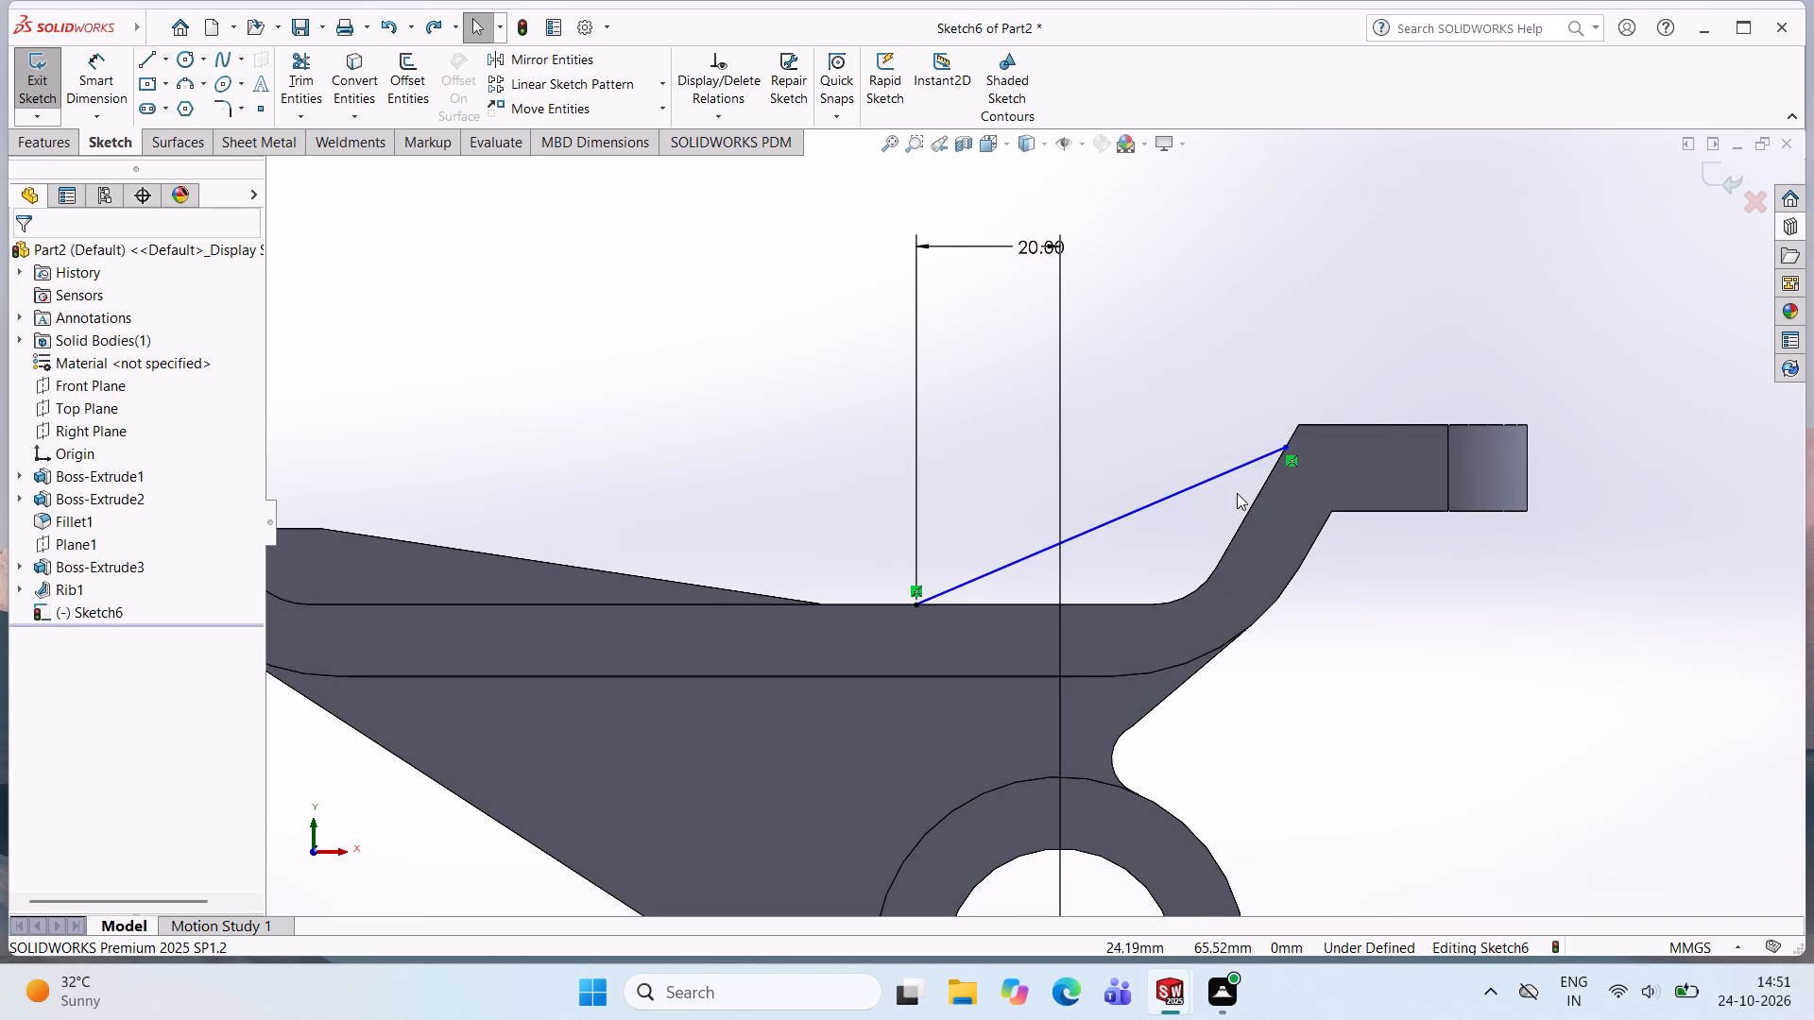
Dimension the sloping line's upper endpoint 2 mm below the short raised end's upper face and exit the sketch.
{"action": "left_click", "coordinate": [1284, 444]}
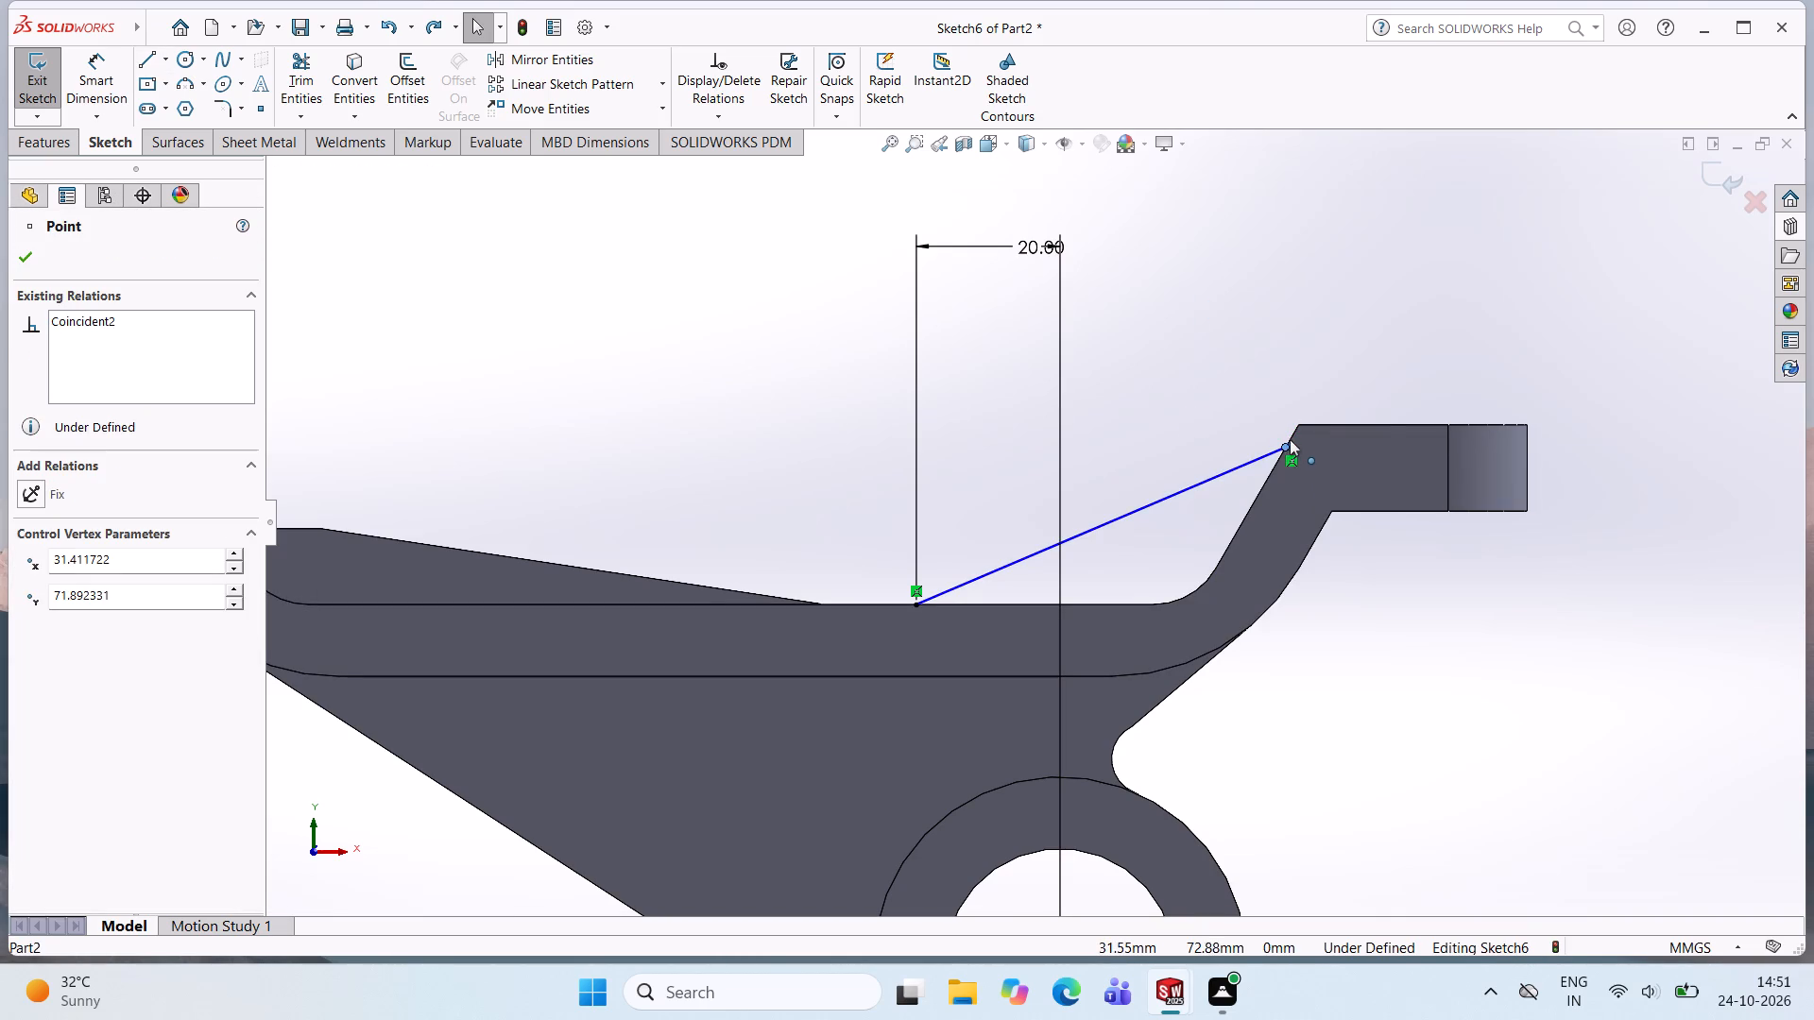
{"action": "left_click_drag", "start_coordinate": [1285, 447], "coordinate": [1298, 433]}
{"action": "key", "text": "Escape"}
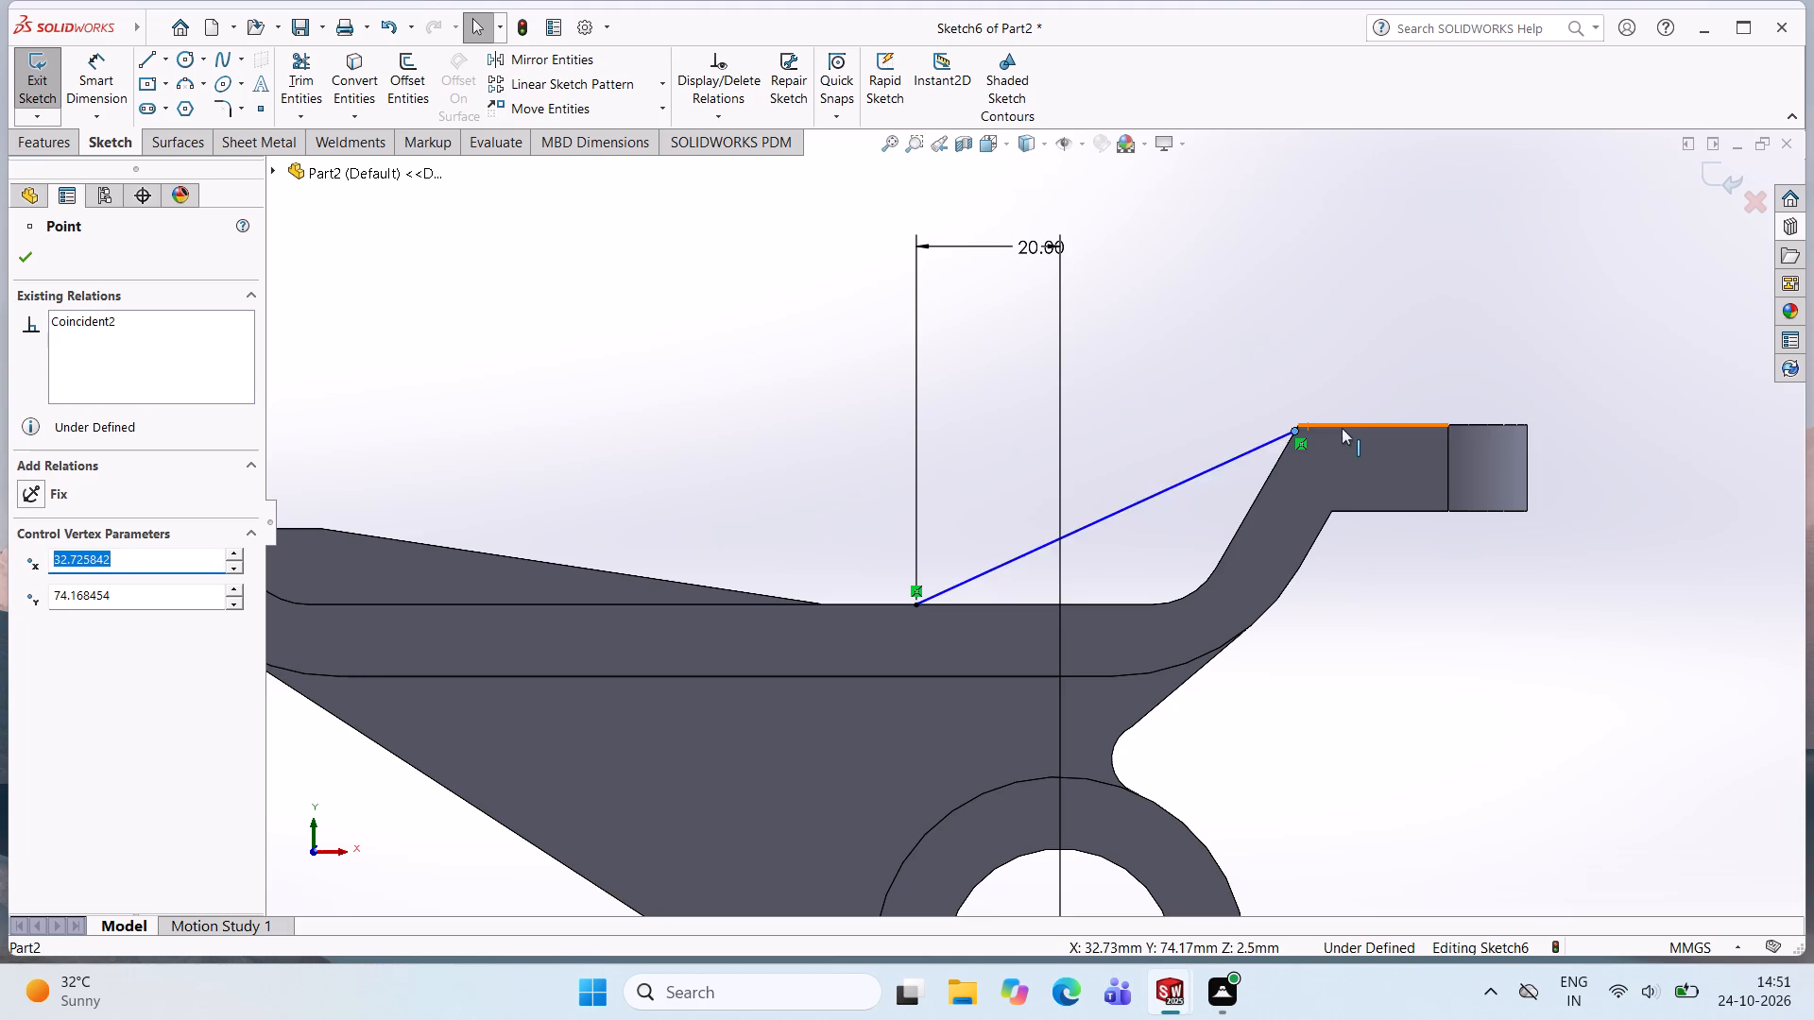
{"action": "scroll", "coordinate": [1344, 428], "scroll_direction": "down", "scroll_amount": 8}
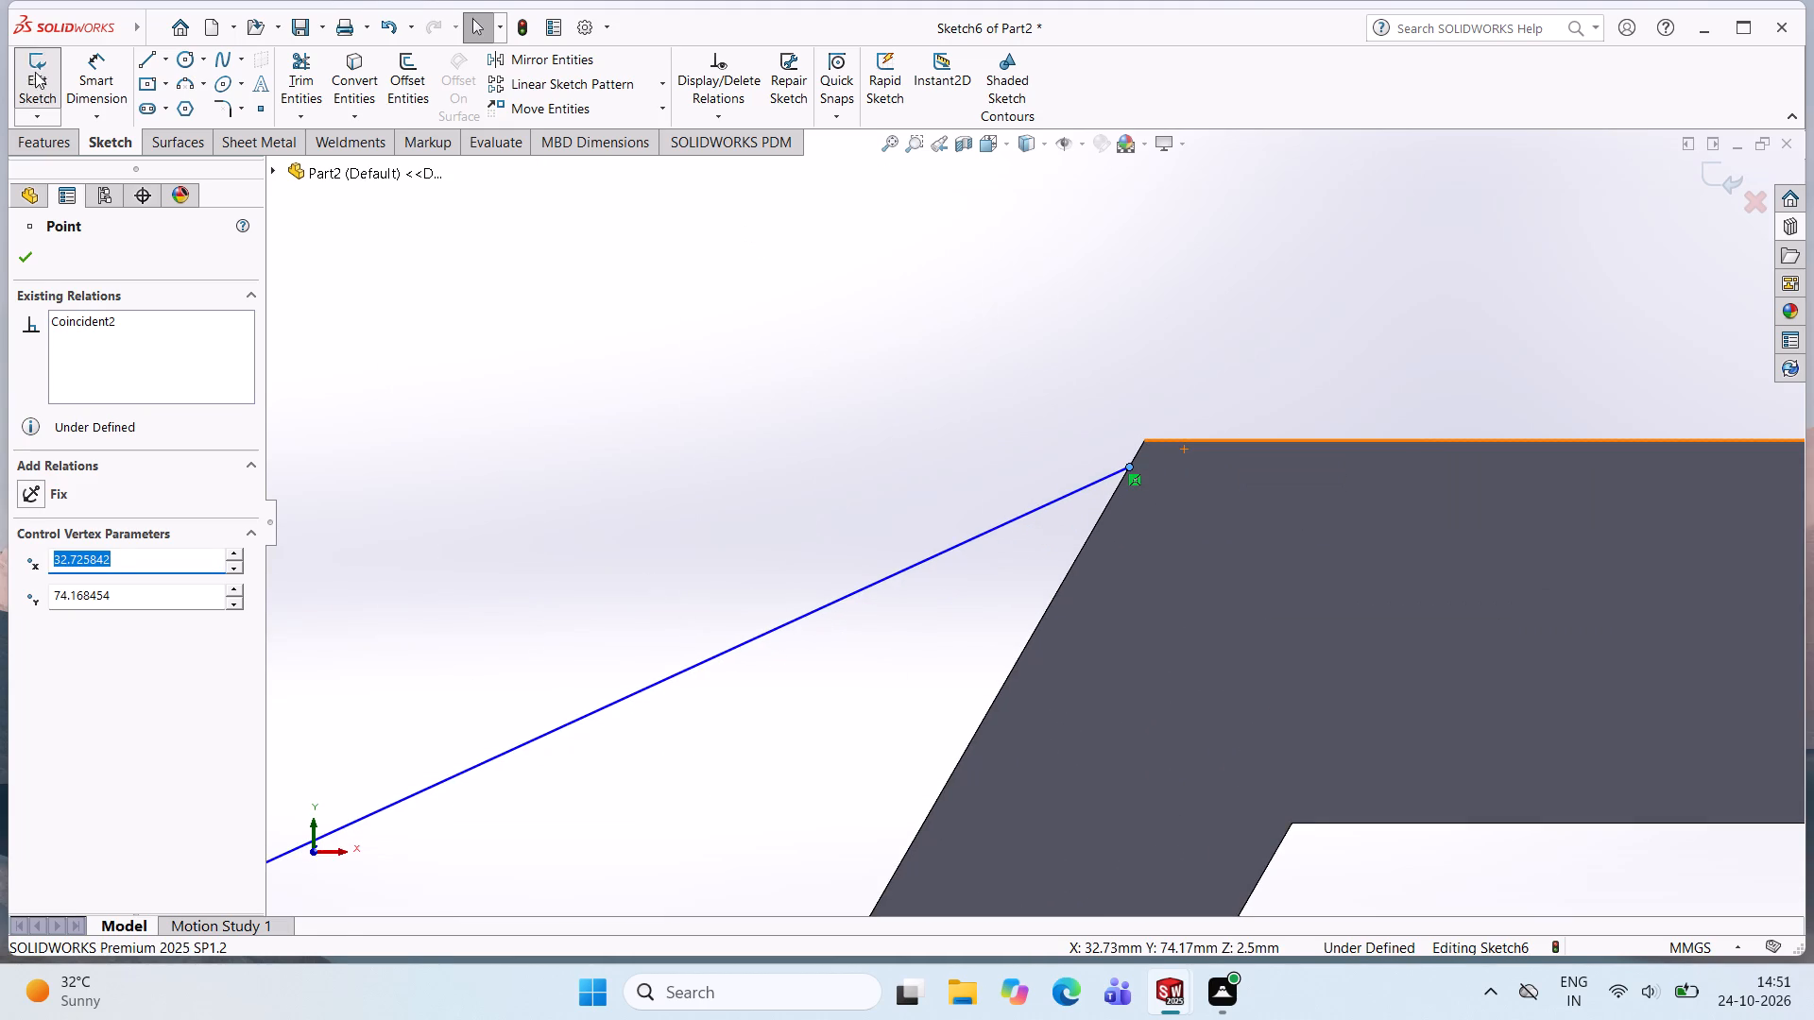
{"action": "left_click", "coordinate": [35, 257]}
{"action": "left_click", "coordinate": [97, 93]}
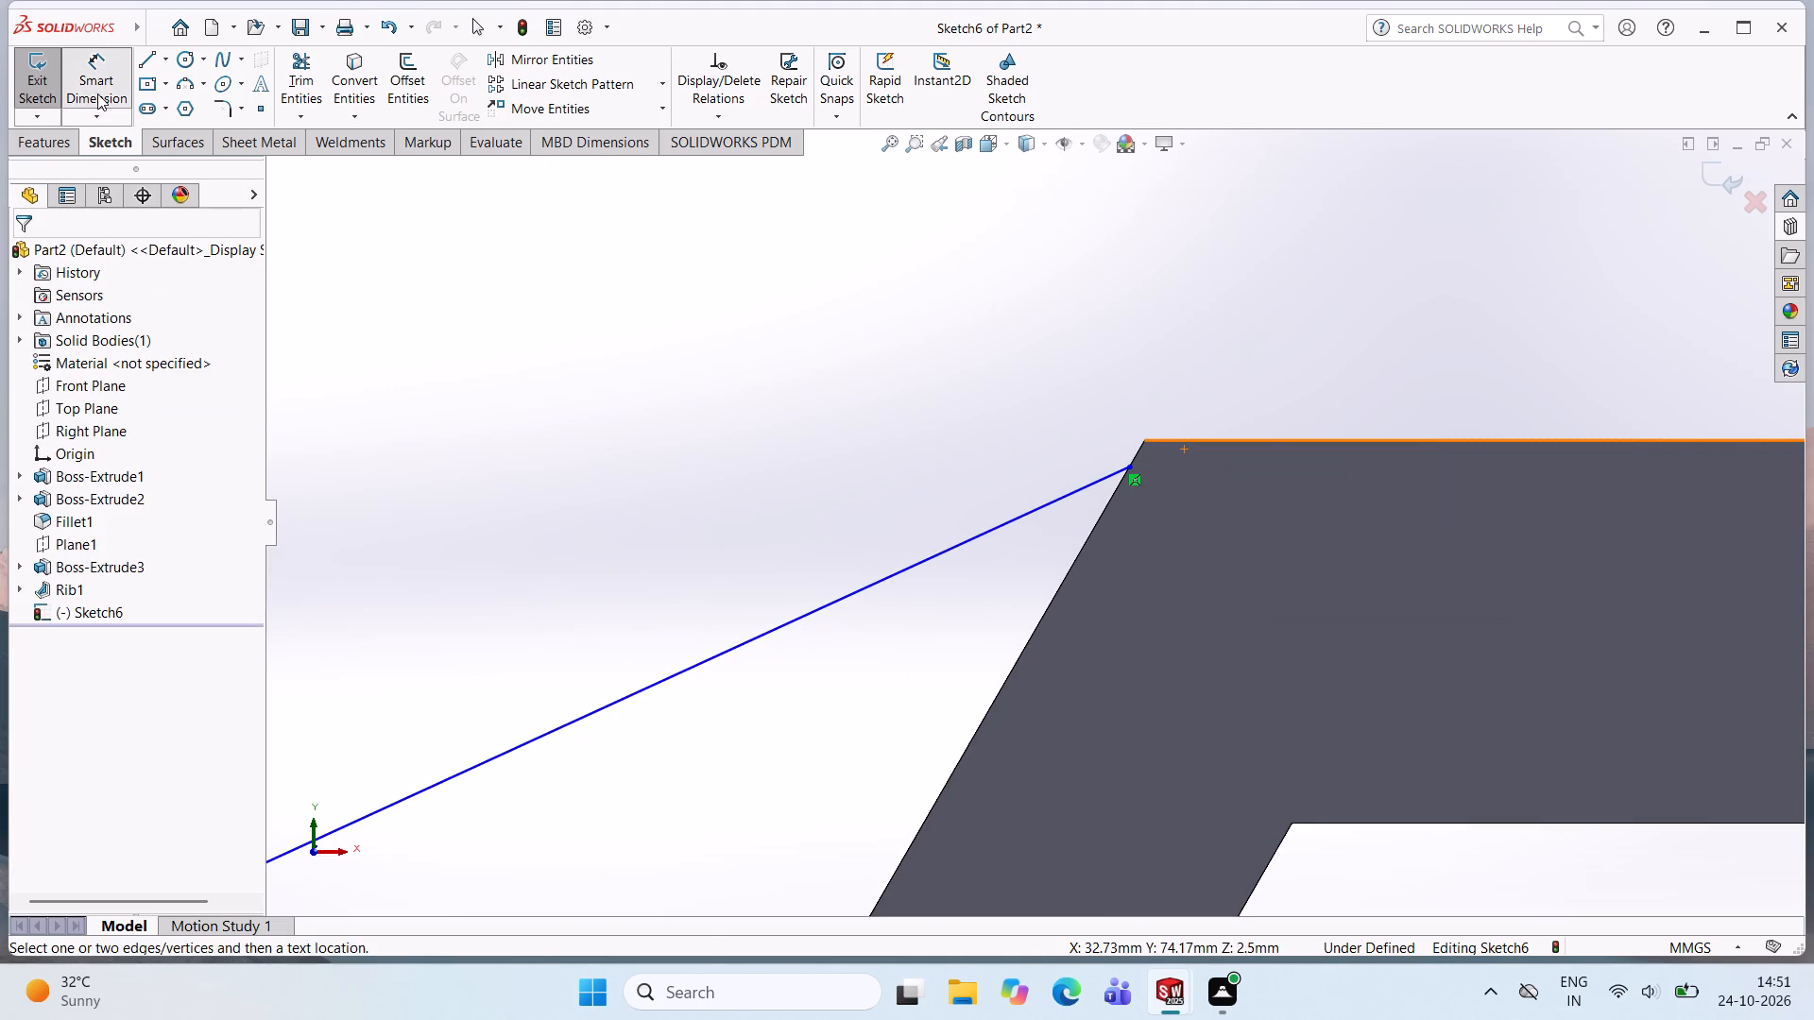
{"action": "left_click", "coordinate": [1130, 465]}
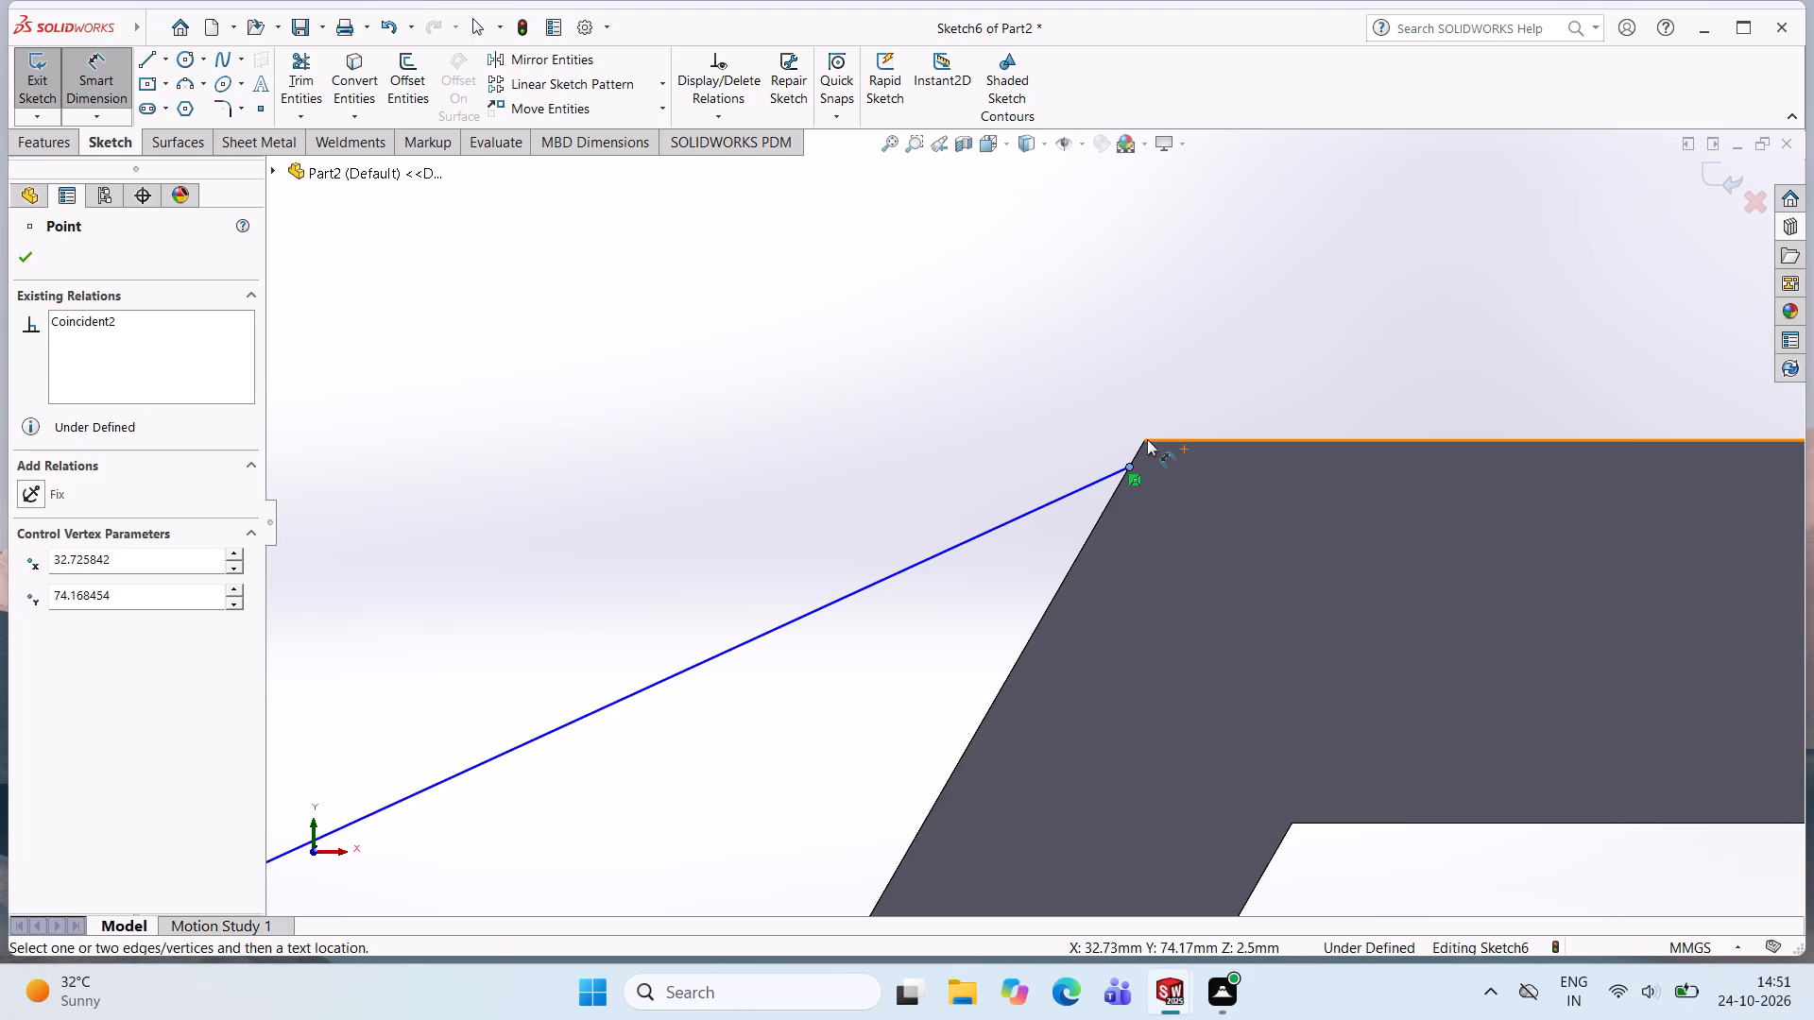
{"action": "left_click", "coordinate": [1143, 439]}
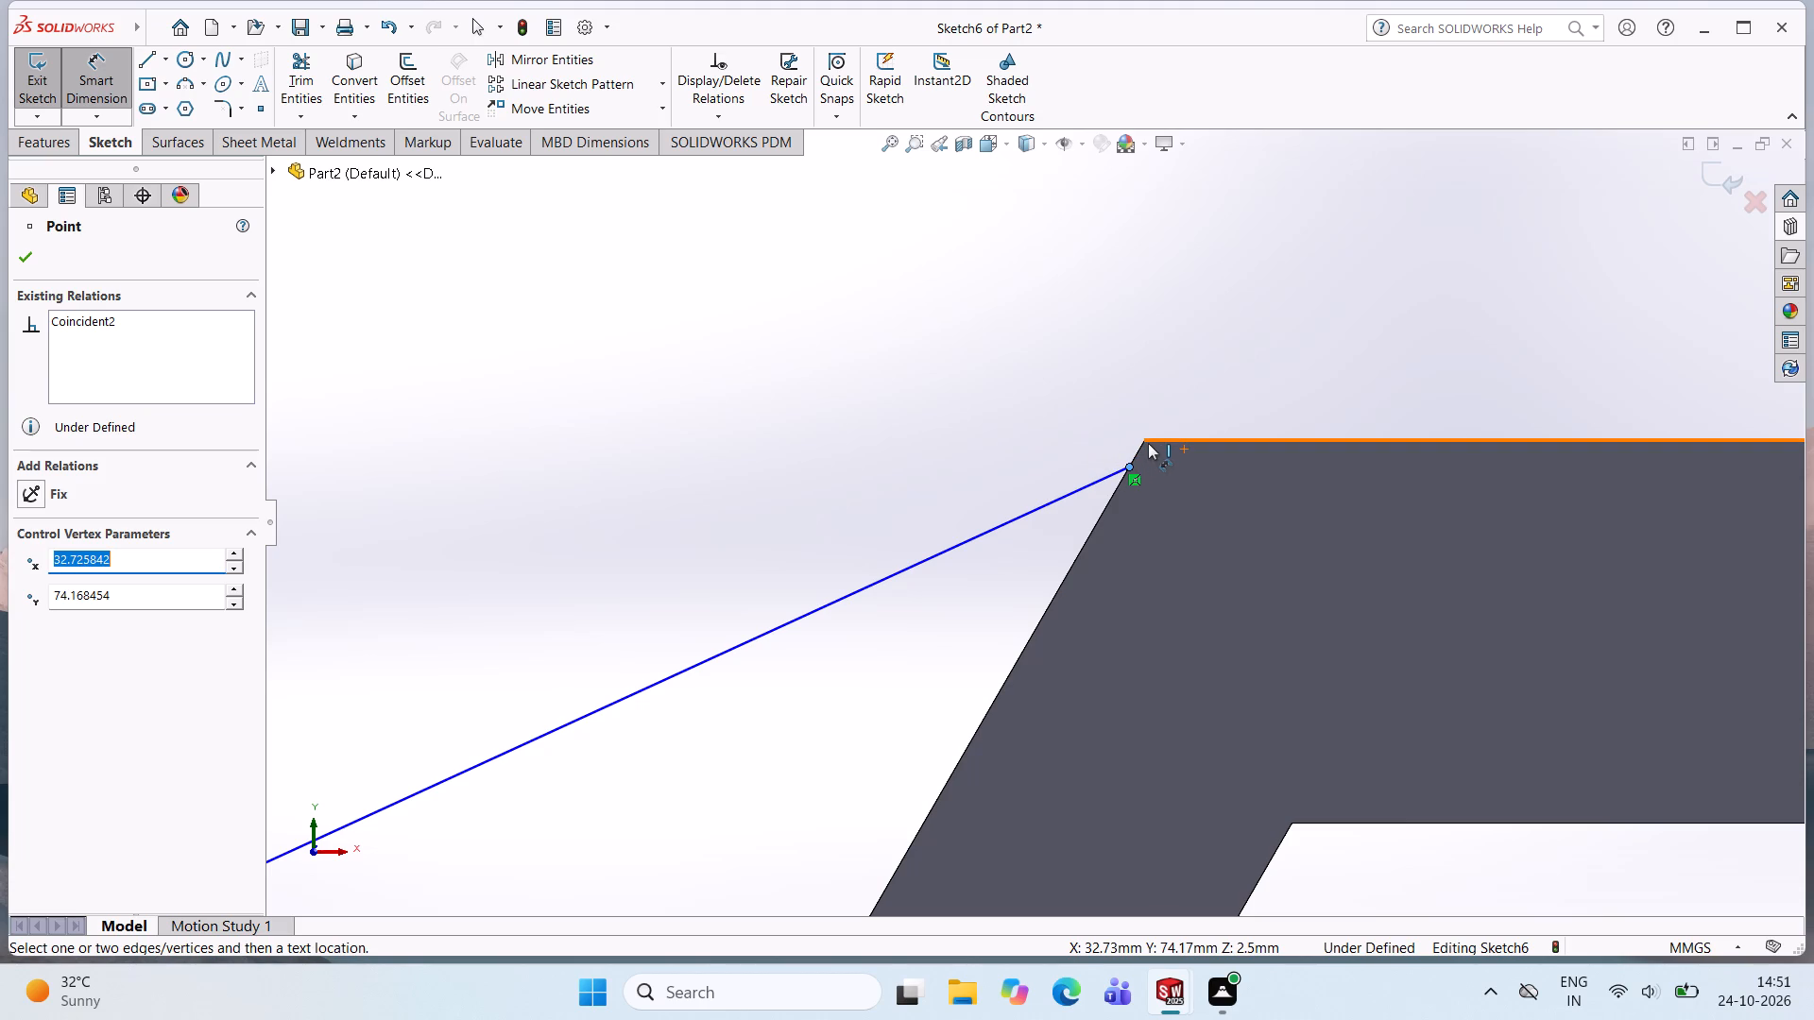
{"action": "left_click", "coordinate": [1129, 466]}
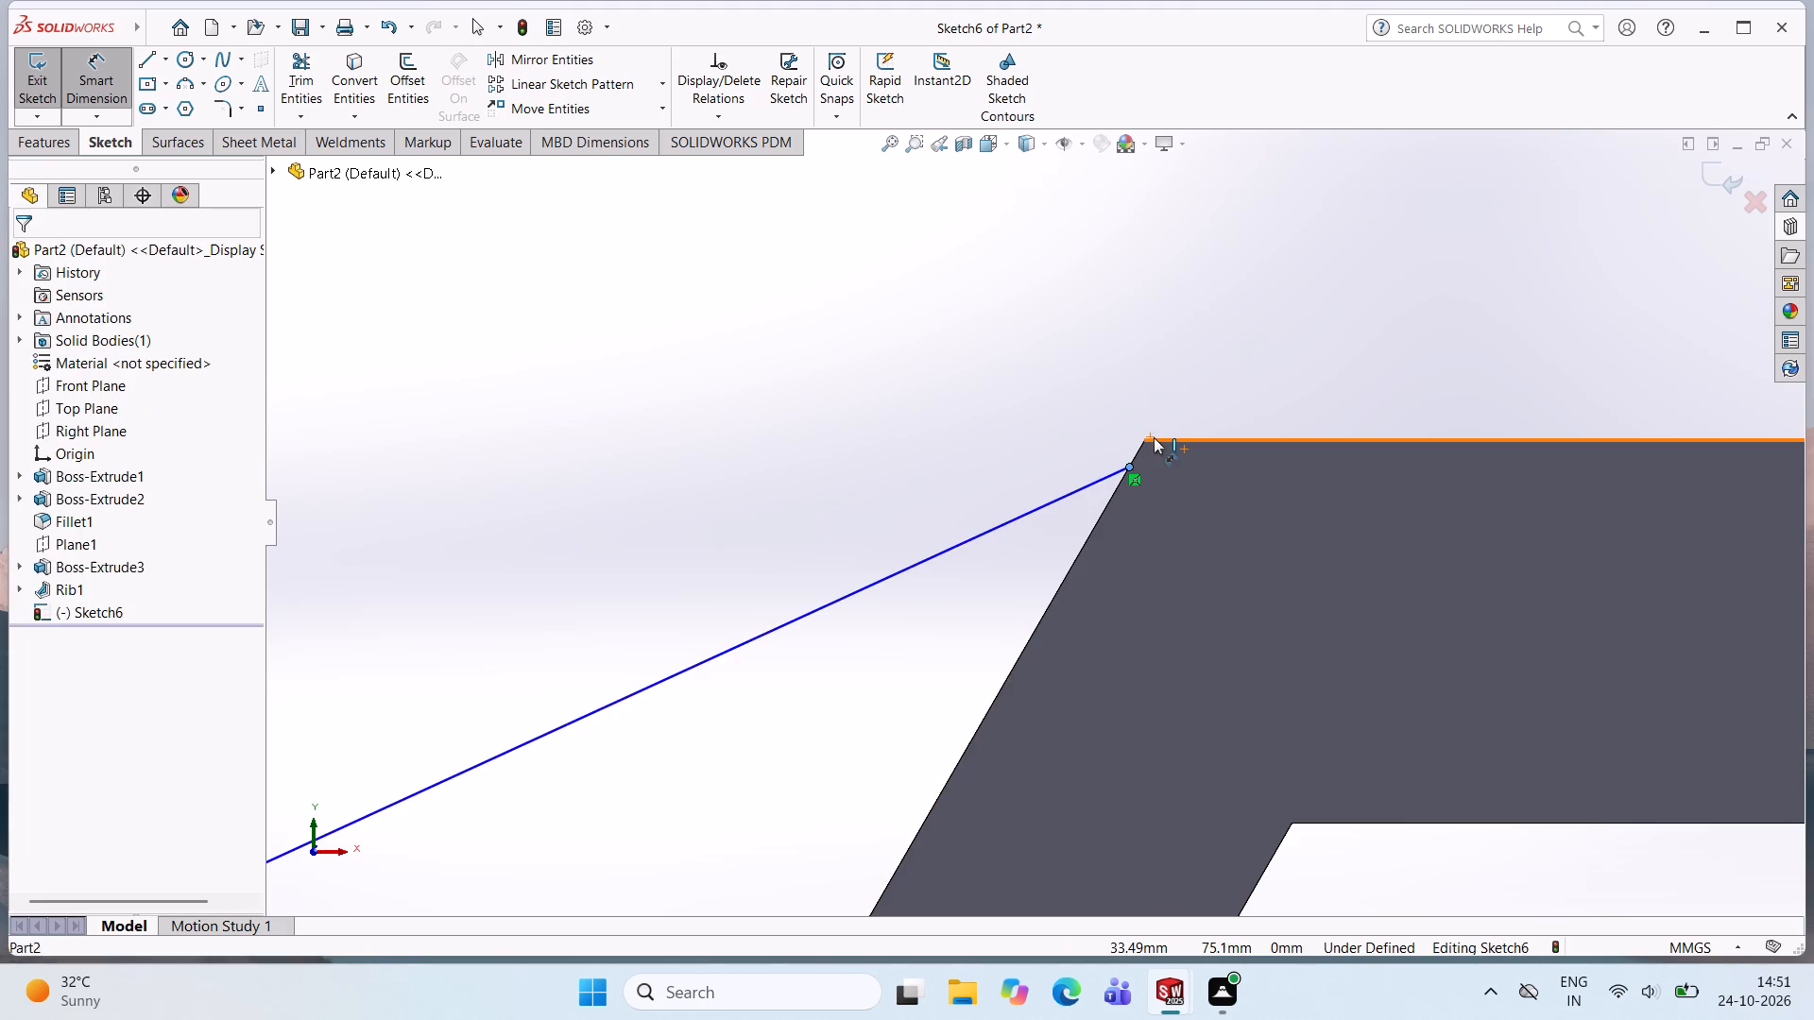
{"action": "left_click", "coordinate": [1154, 442]}
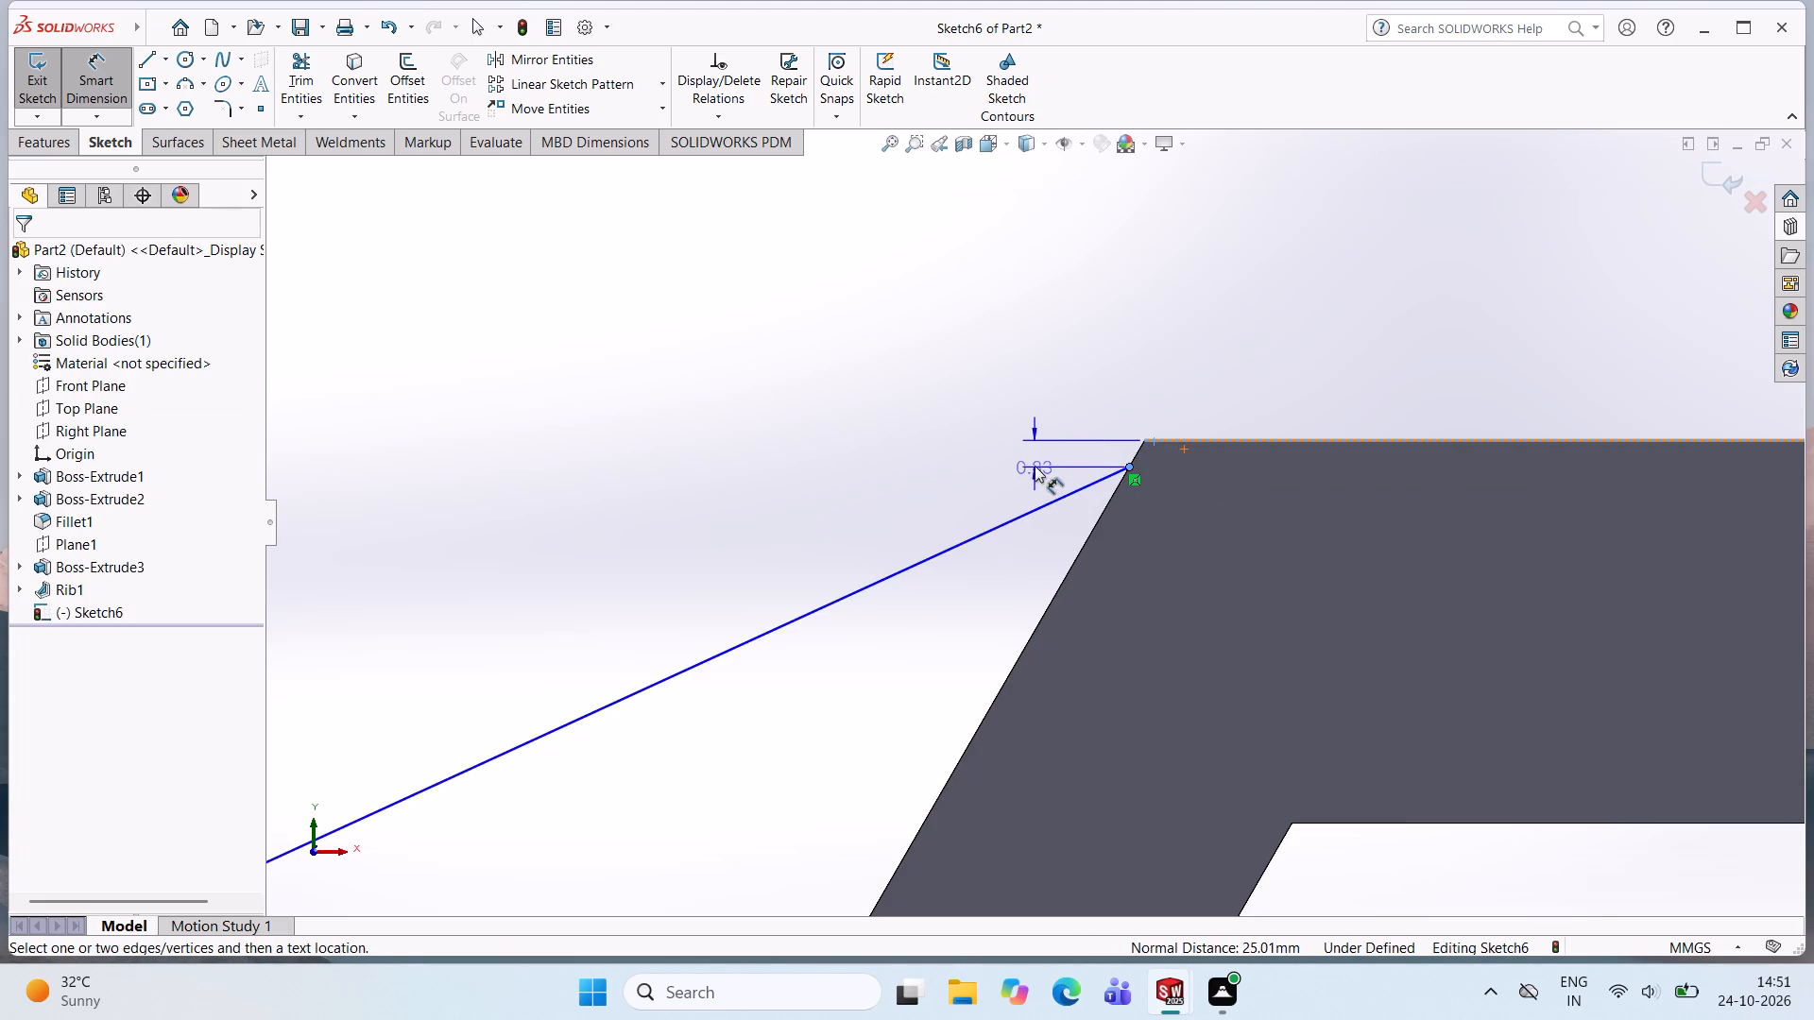
{"action": "left_click", "coordinate": [1022, 450]}
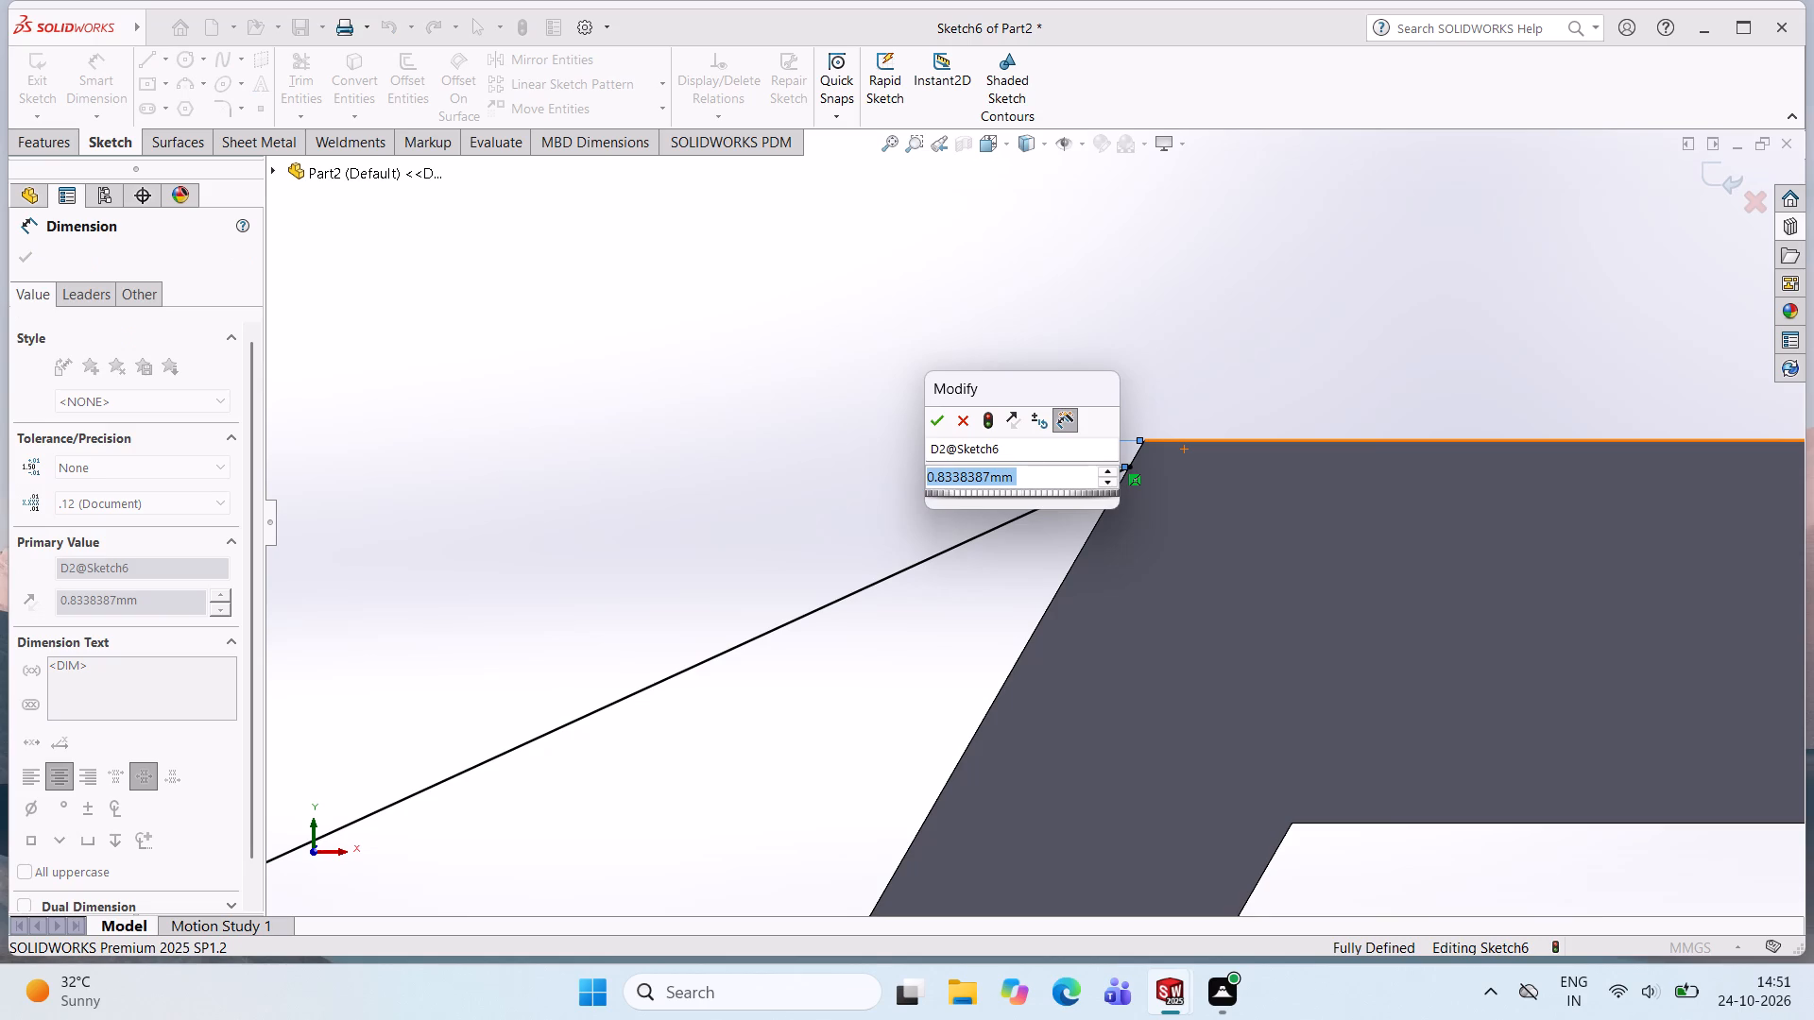
{"action": "key", "text": "2"}
{"action": "key", "text": "Return"}
{"action": "scroll", "coordinate": [1161, 446], "scroll_direction": "up", "scroll_amount": 9}
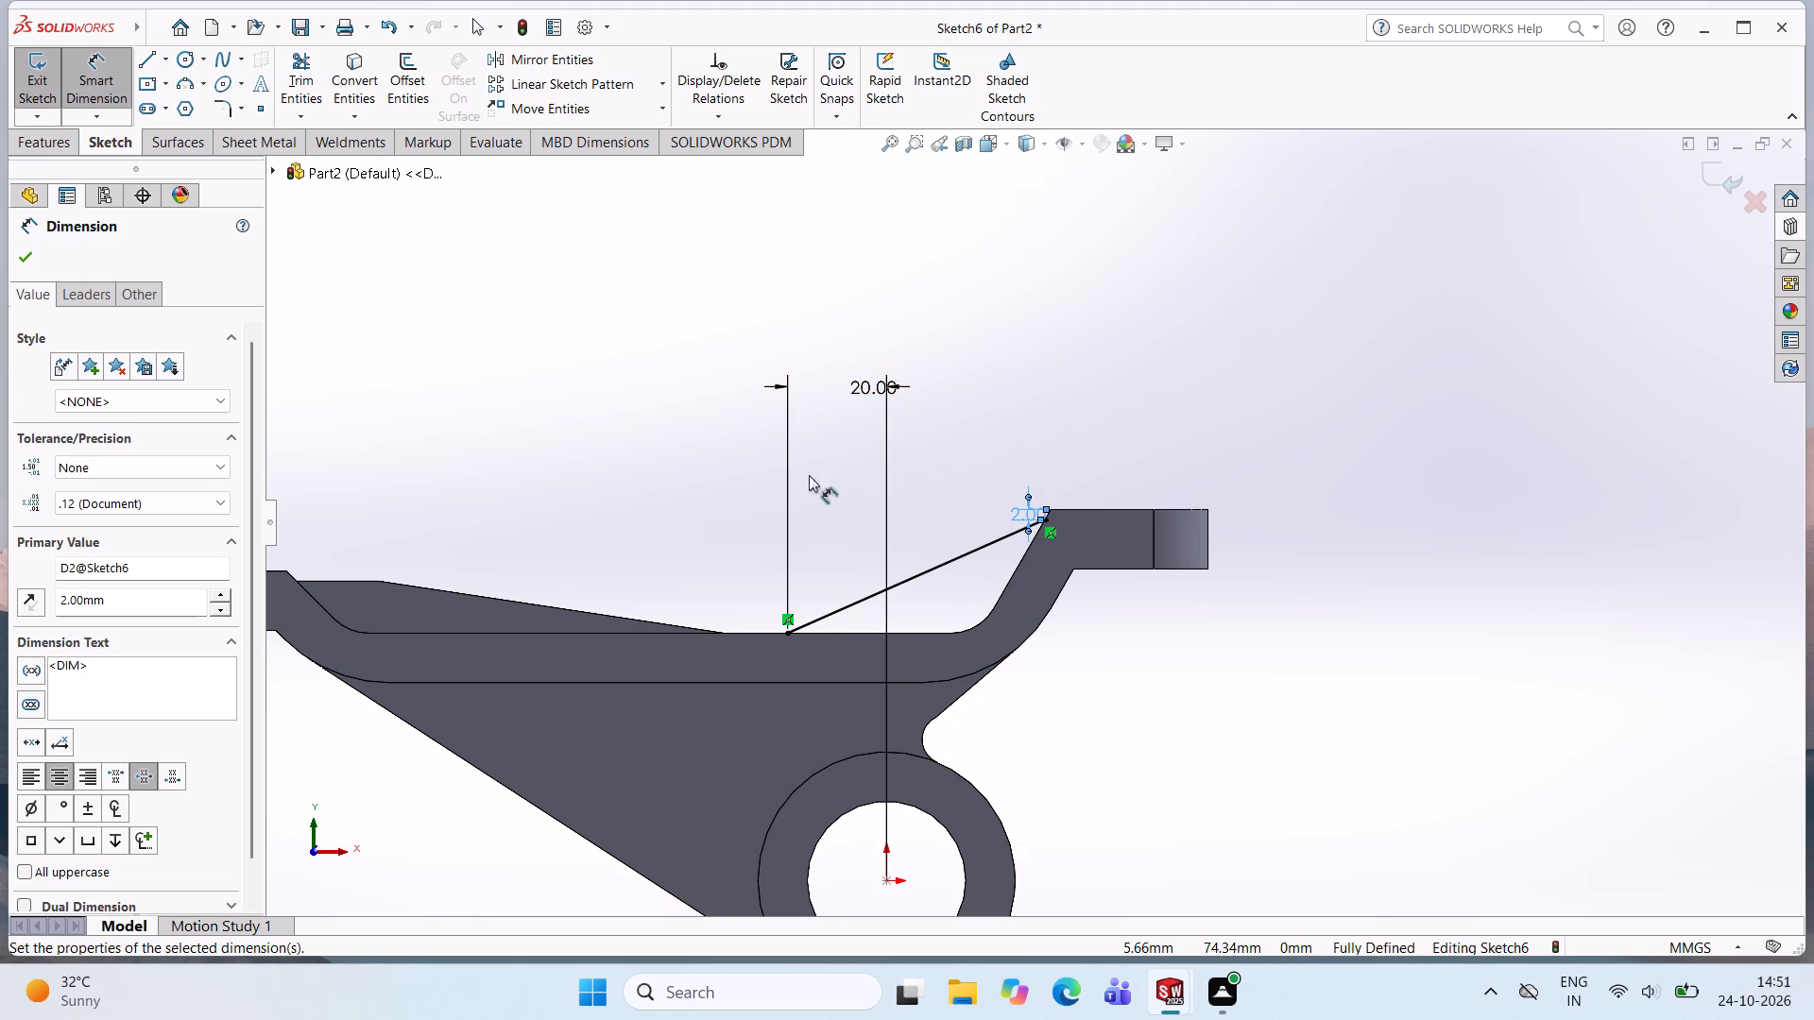
{"action": "left_click", "coordinate": [1728, 162]}
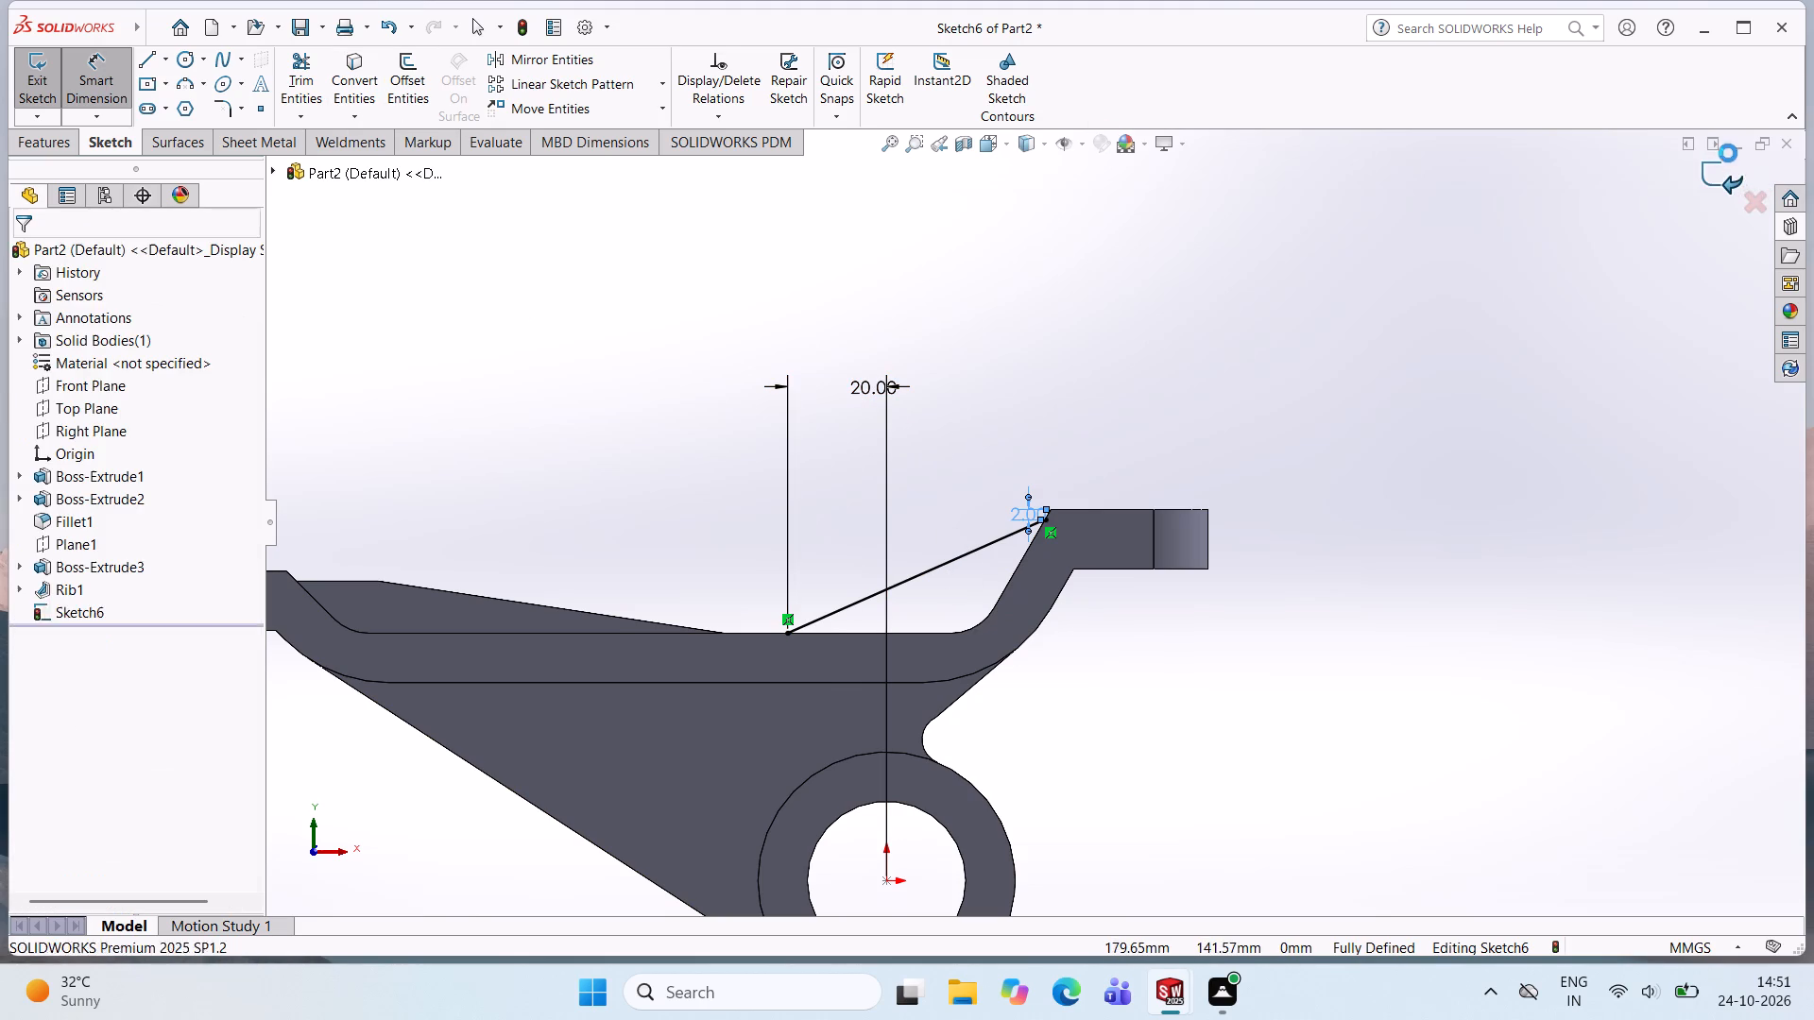
Create a 10 mm thick rib, centred on the sloping line, with the material side flipped towards the plate and short raised end.
{"action": "left_click", "coordinate": [713, 59]}
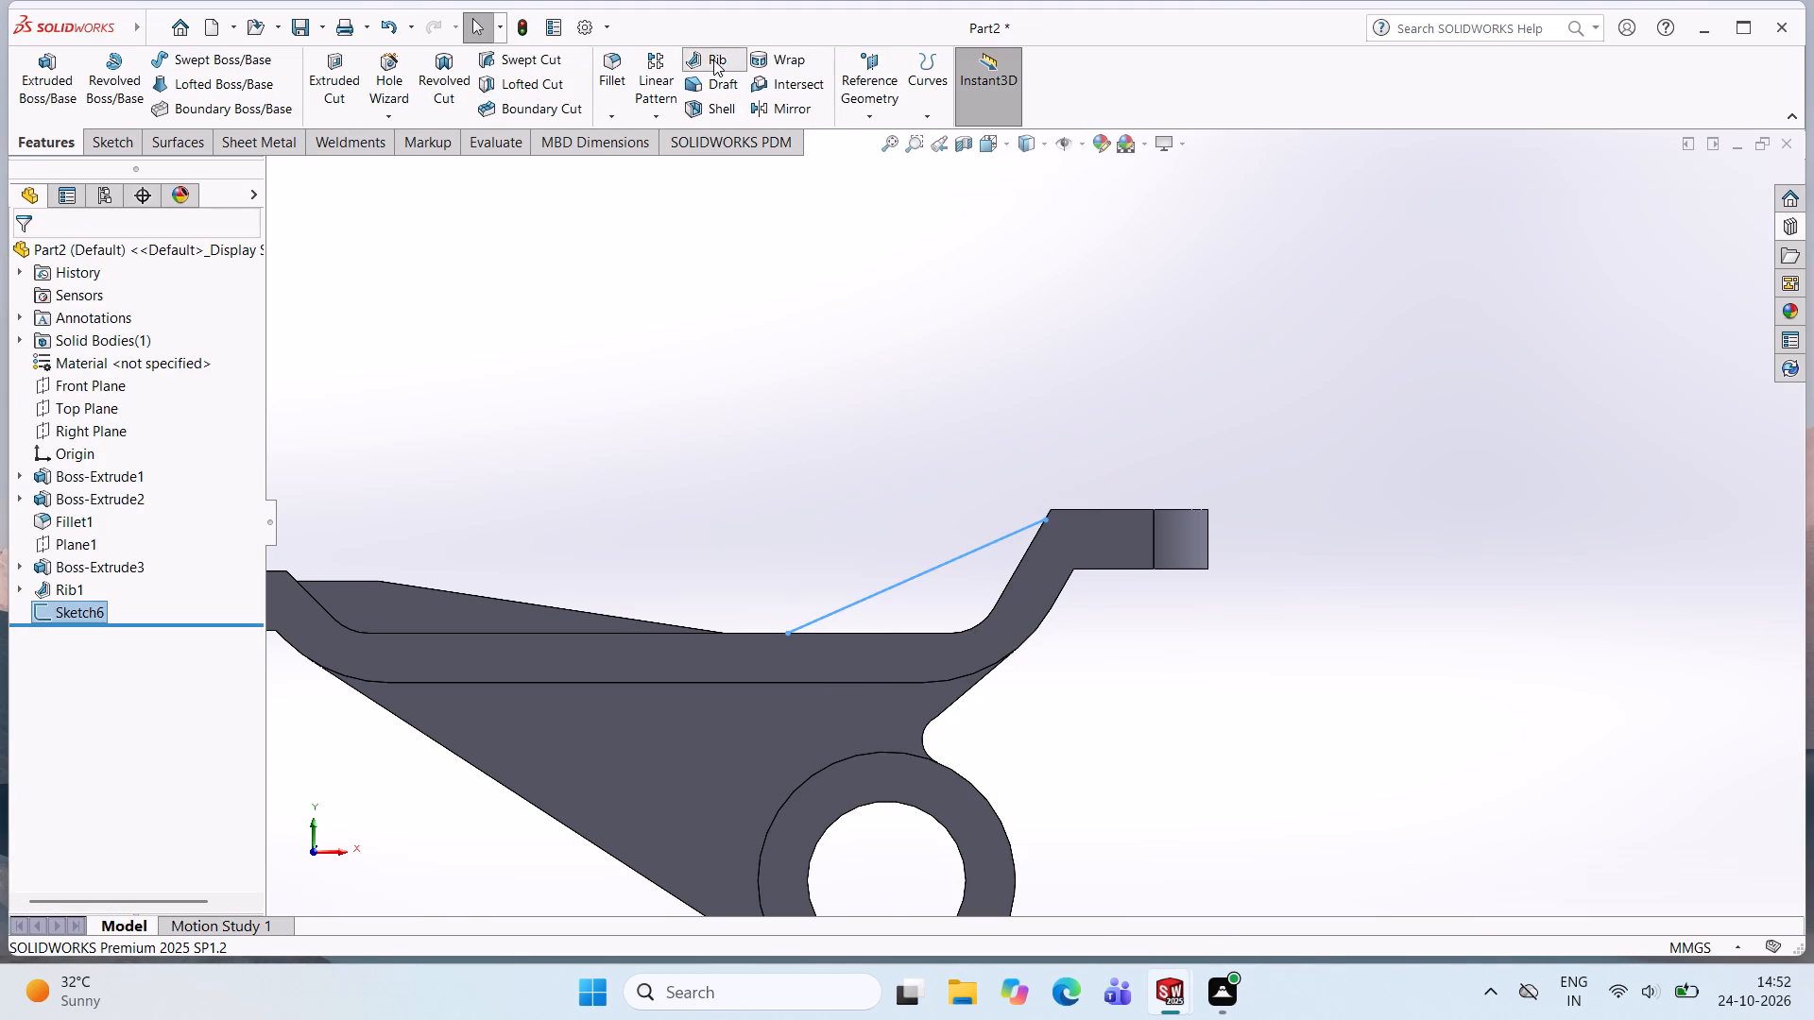
{"action": "left_click", "coordinate": [910, 560]}
{"action": "middle_click_drag", "start_coordinate": [915, 557], "coordinate": [1010, 660]}
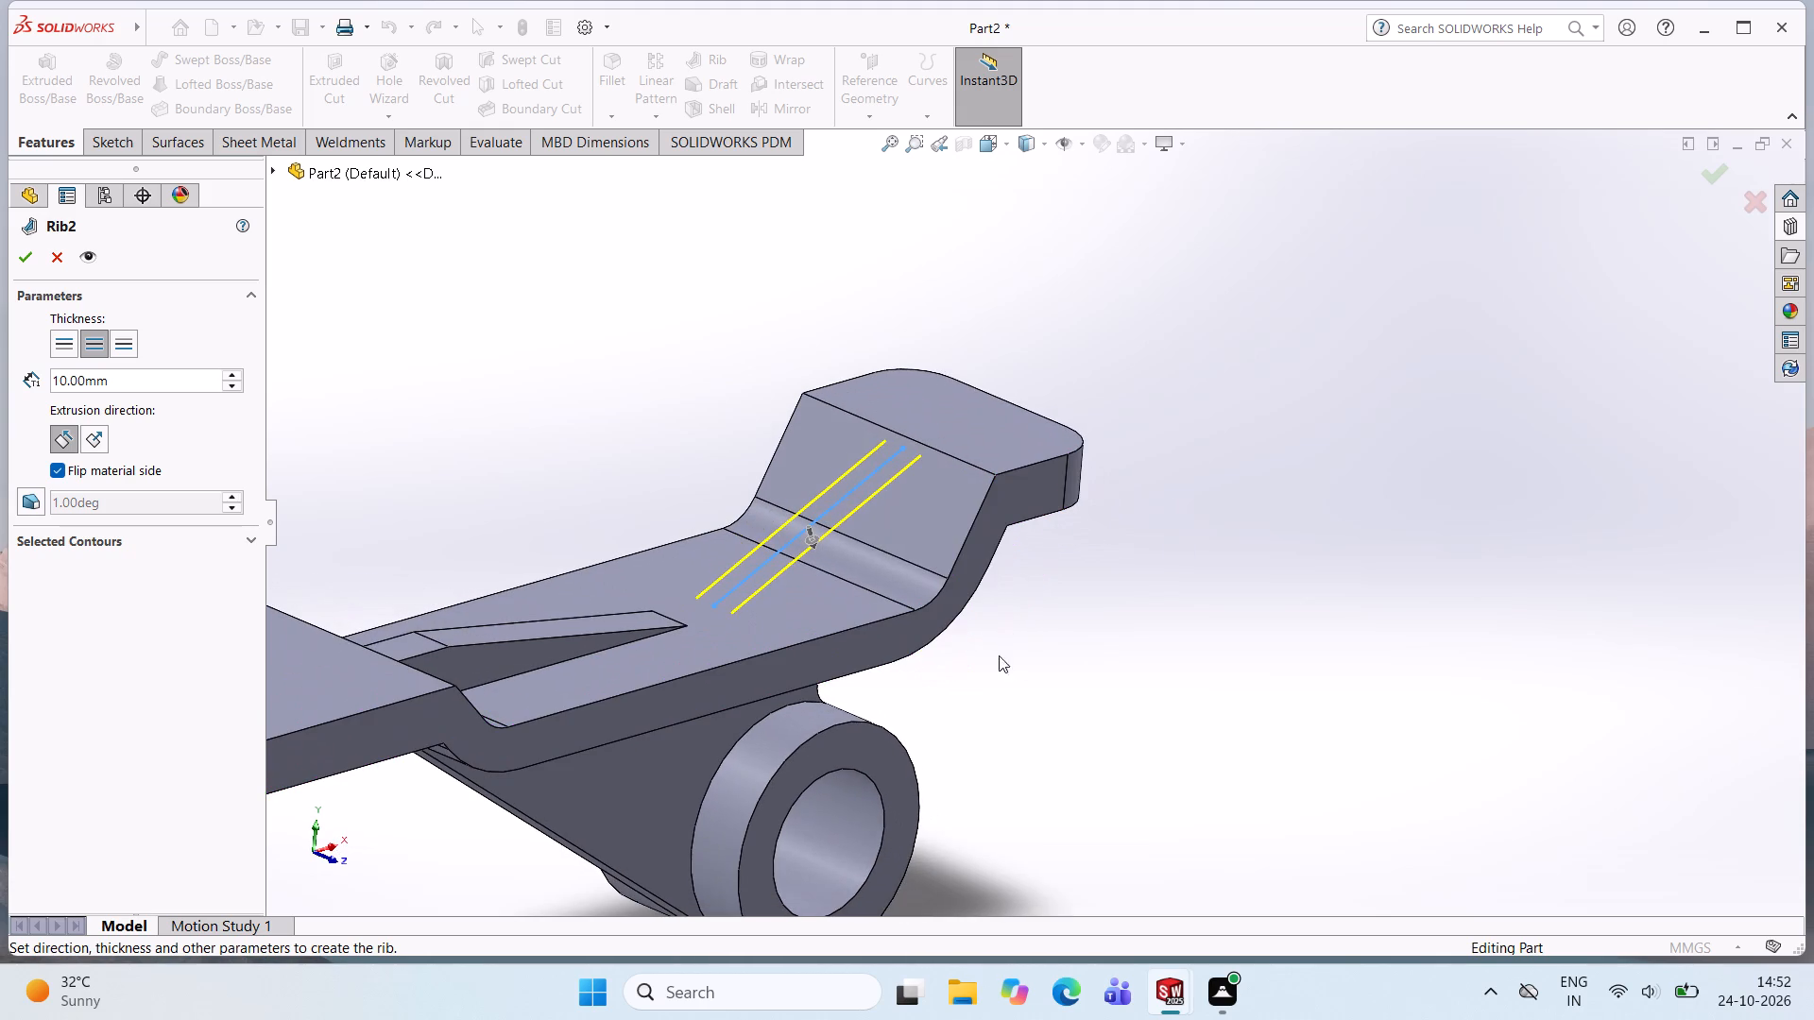
{"action": "left_click", "coordinate": [27, 266]}
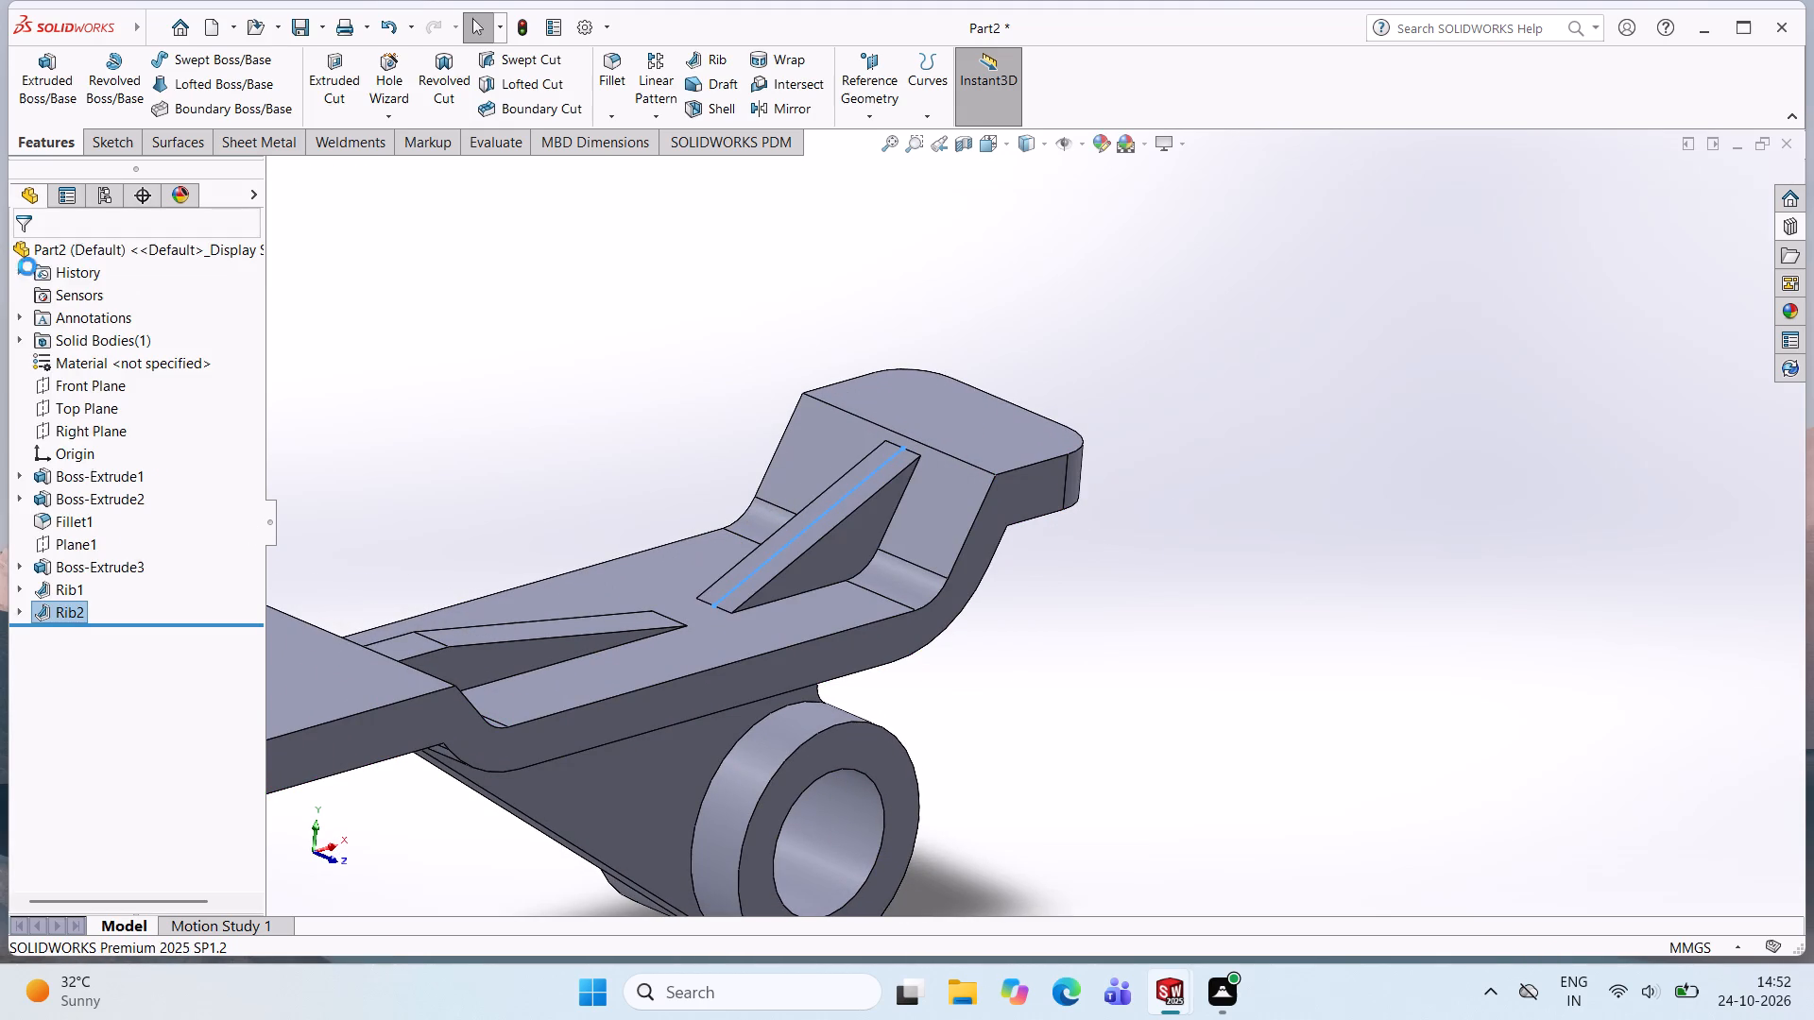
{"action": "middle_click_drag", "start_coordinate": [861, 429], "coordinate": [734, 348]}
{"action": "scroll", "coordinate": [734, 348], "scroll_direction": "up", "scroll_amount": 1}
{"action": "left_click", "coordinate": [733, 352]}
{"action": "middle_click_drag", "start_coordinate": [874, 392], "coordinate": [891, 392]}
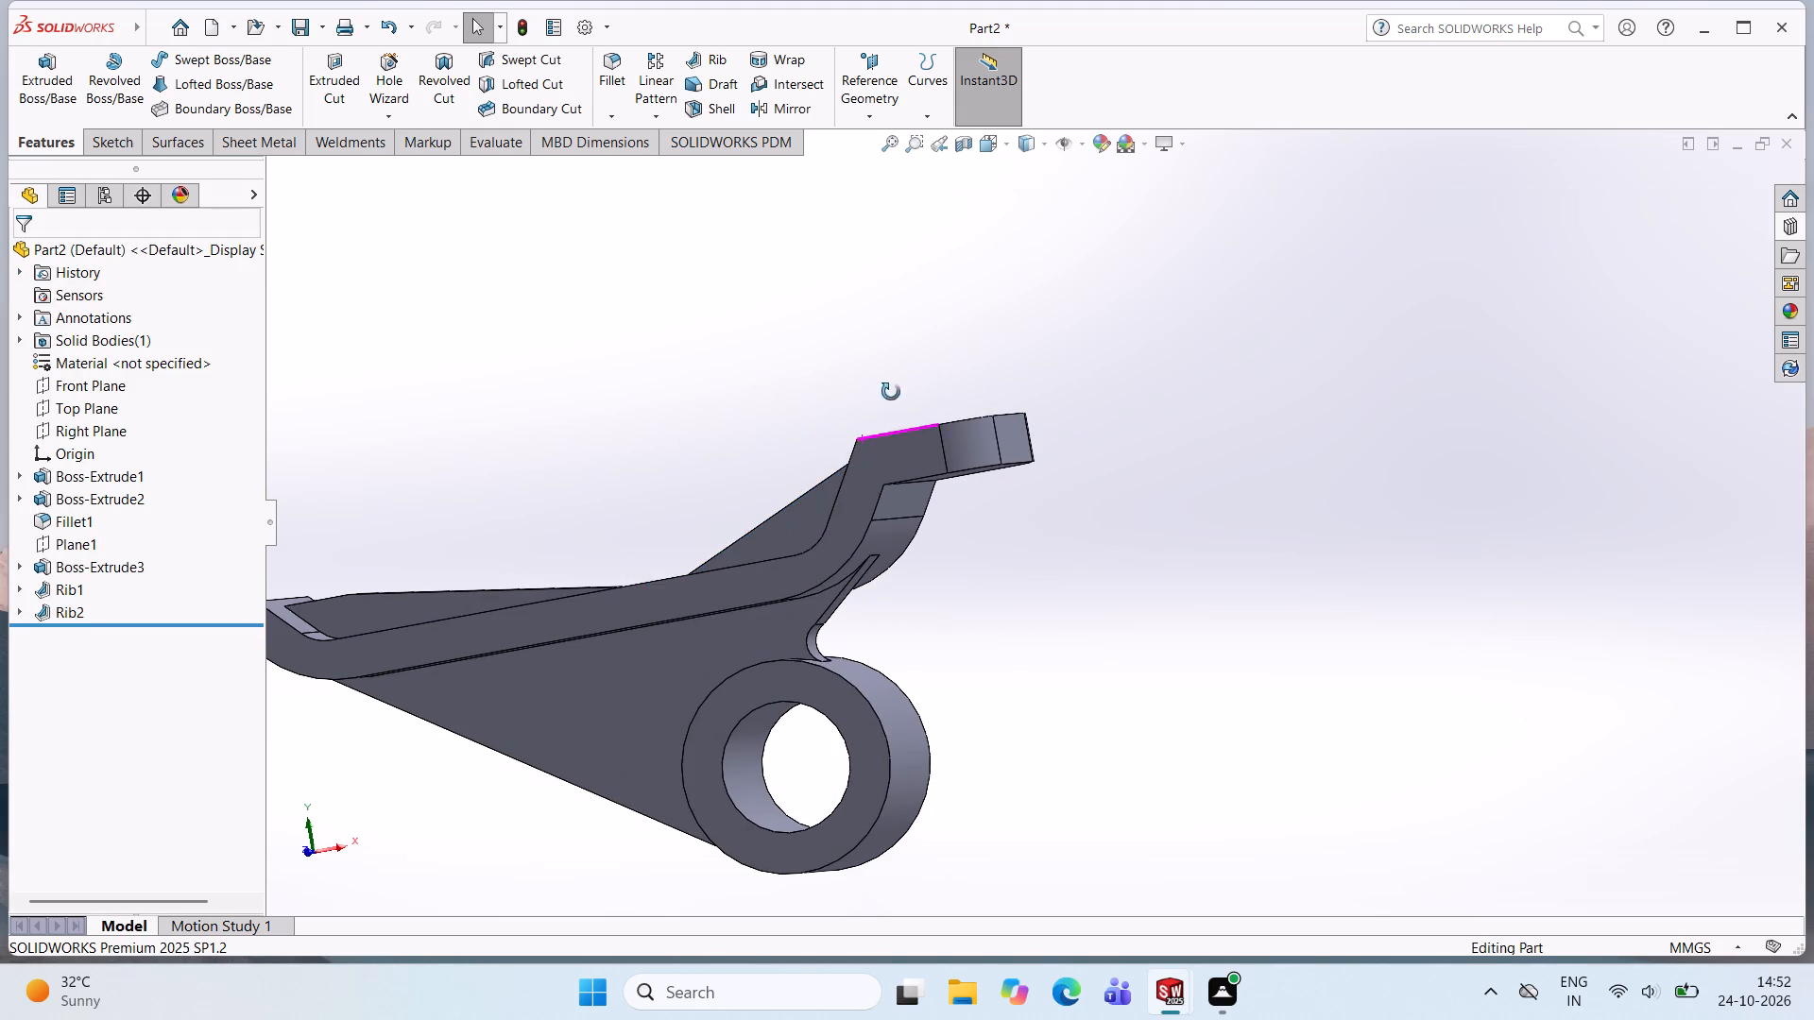
Sketch a vertical line on the Right Plane about 14 mm from the origin, running from the cylinder's top into the plate's underside.
{"action": "middle_click_drag", "start_coordinate": [891, 392], "coordinate": [1001, 370]}
{"action": "scroll", "coordinate": [1010, 407], "scroll_direction": "up", "scroll_amount": 4}
{"action": "middle_click_drag", "start_coordinate": [658, 505], "coordinate": [554, 717]}
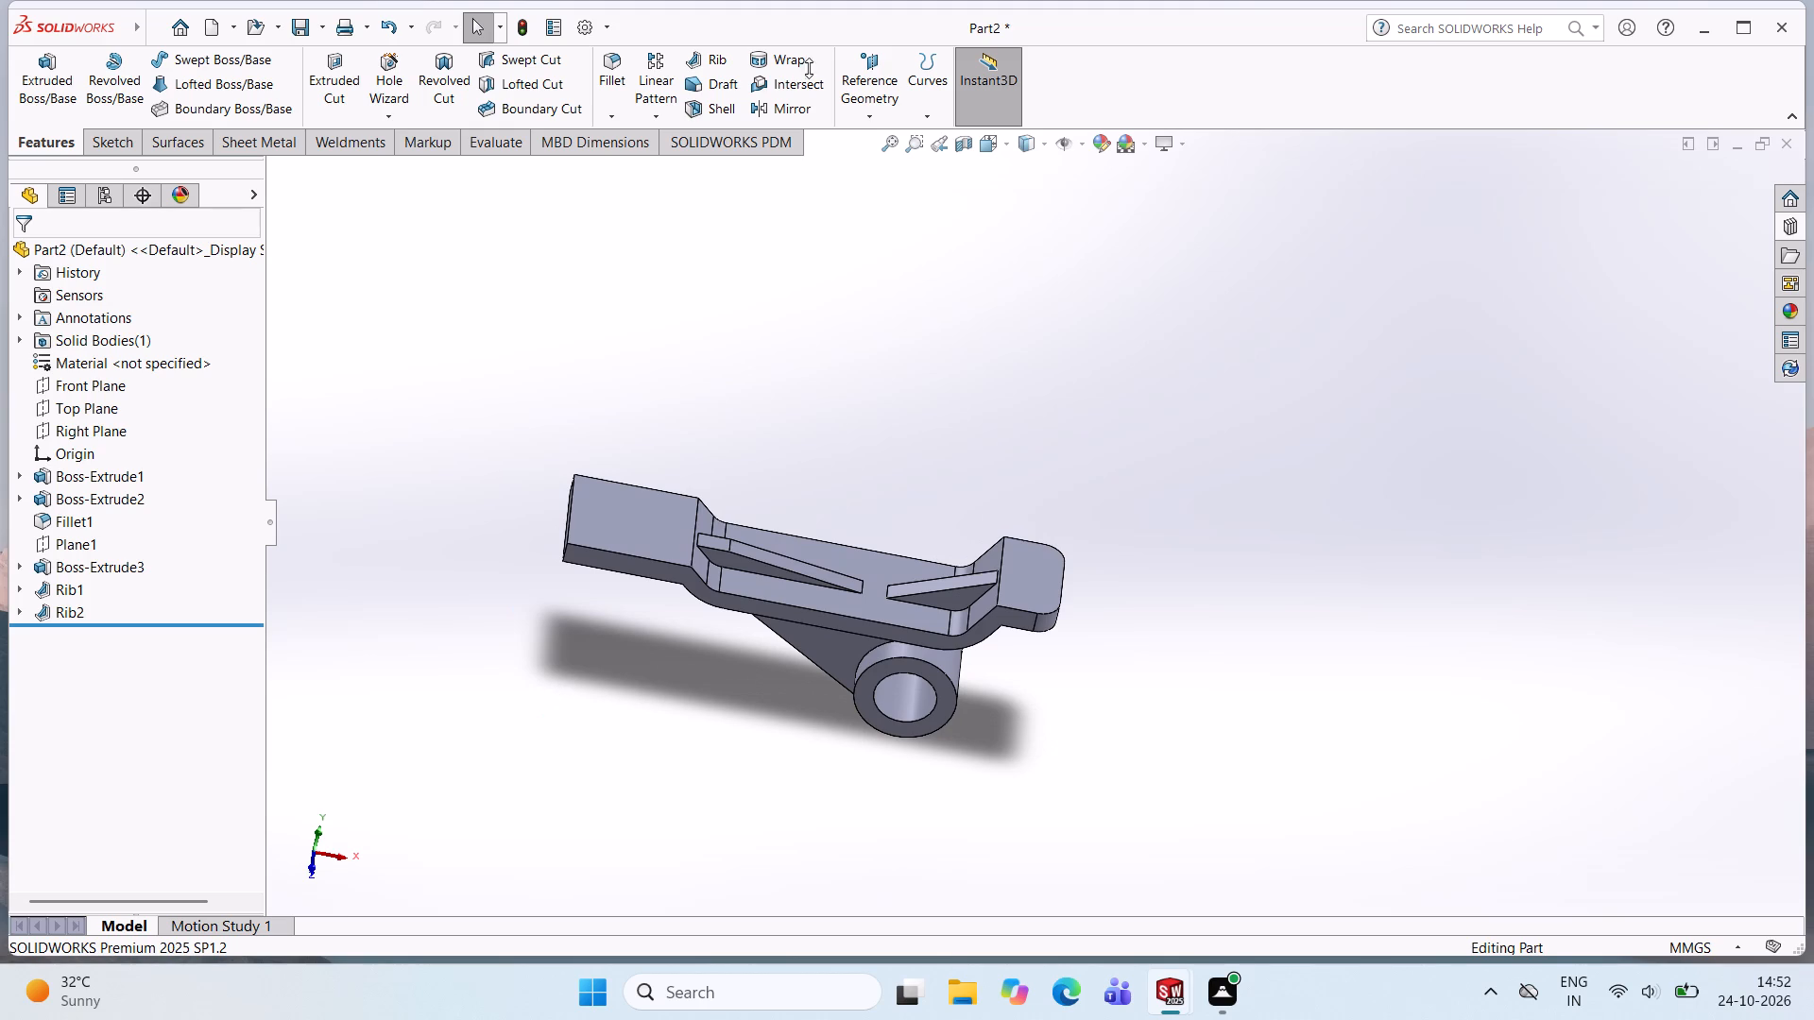
{"action": "left_click", "coordinate": [110, 429]}
{"action": "left_click", "coordinate": [141, 399]}
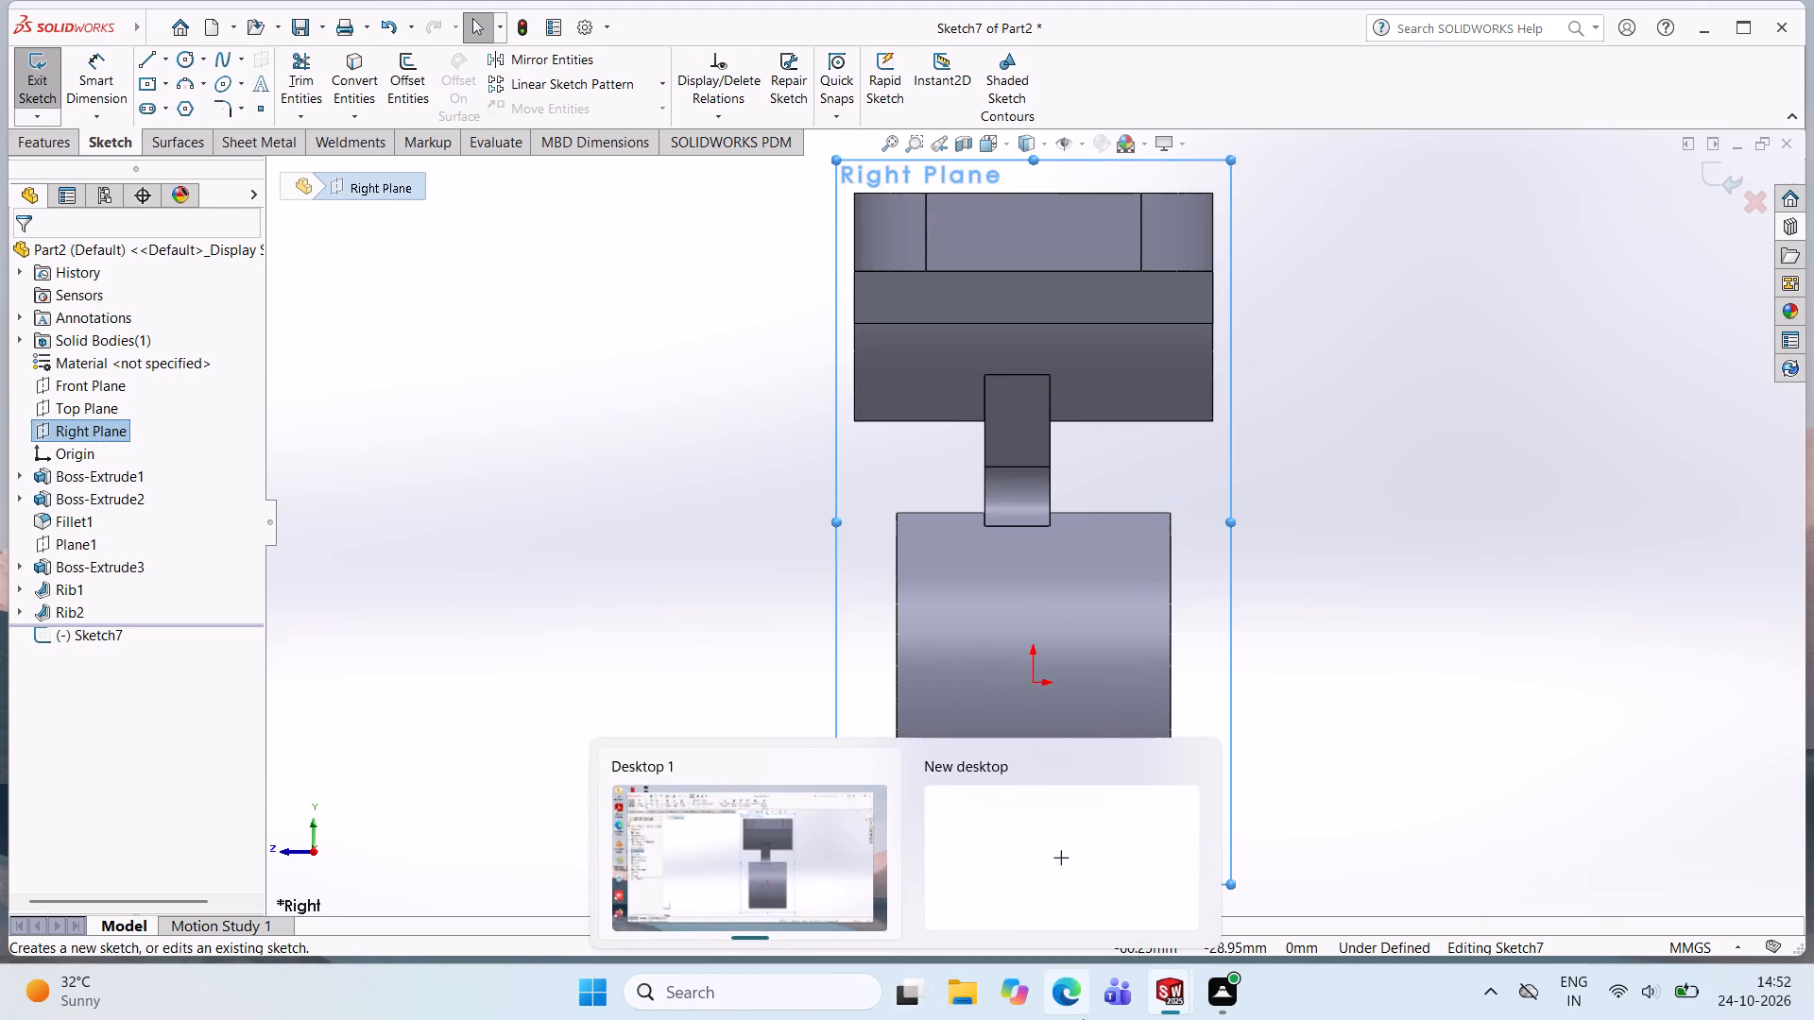
{"action": "left_click", "coordinate": [150, 62]}
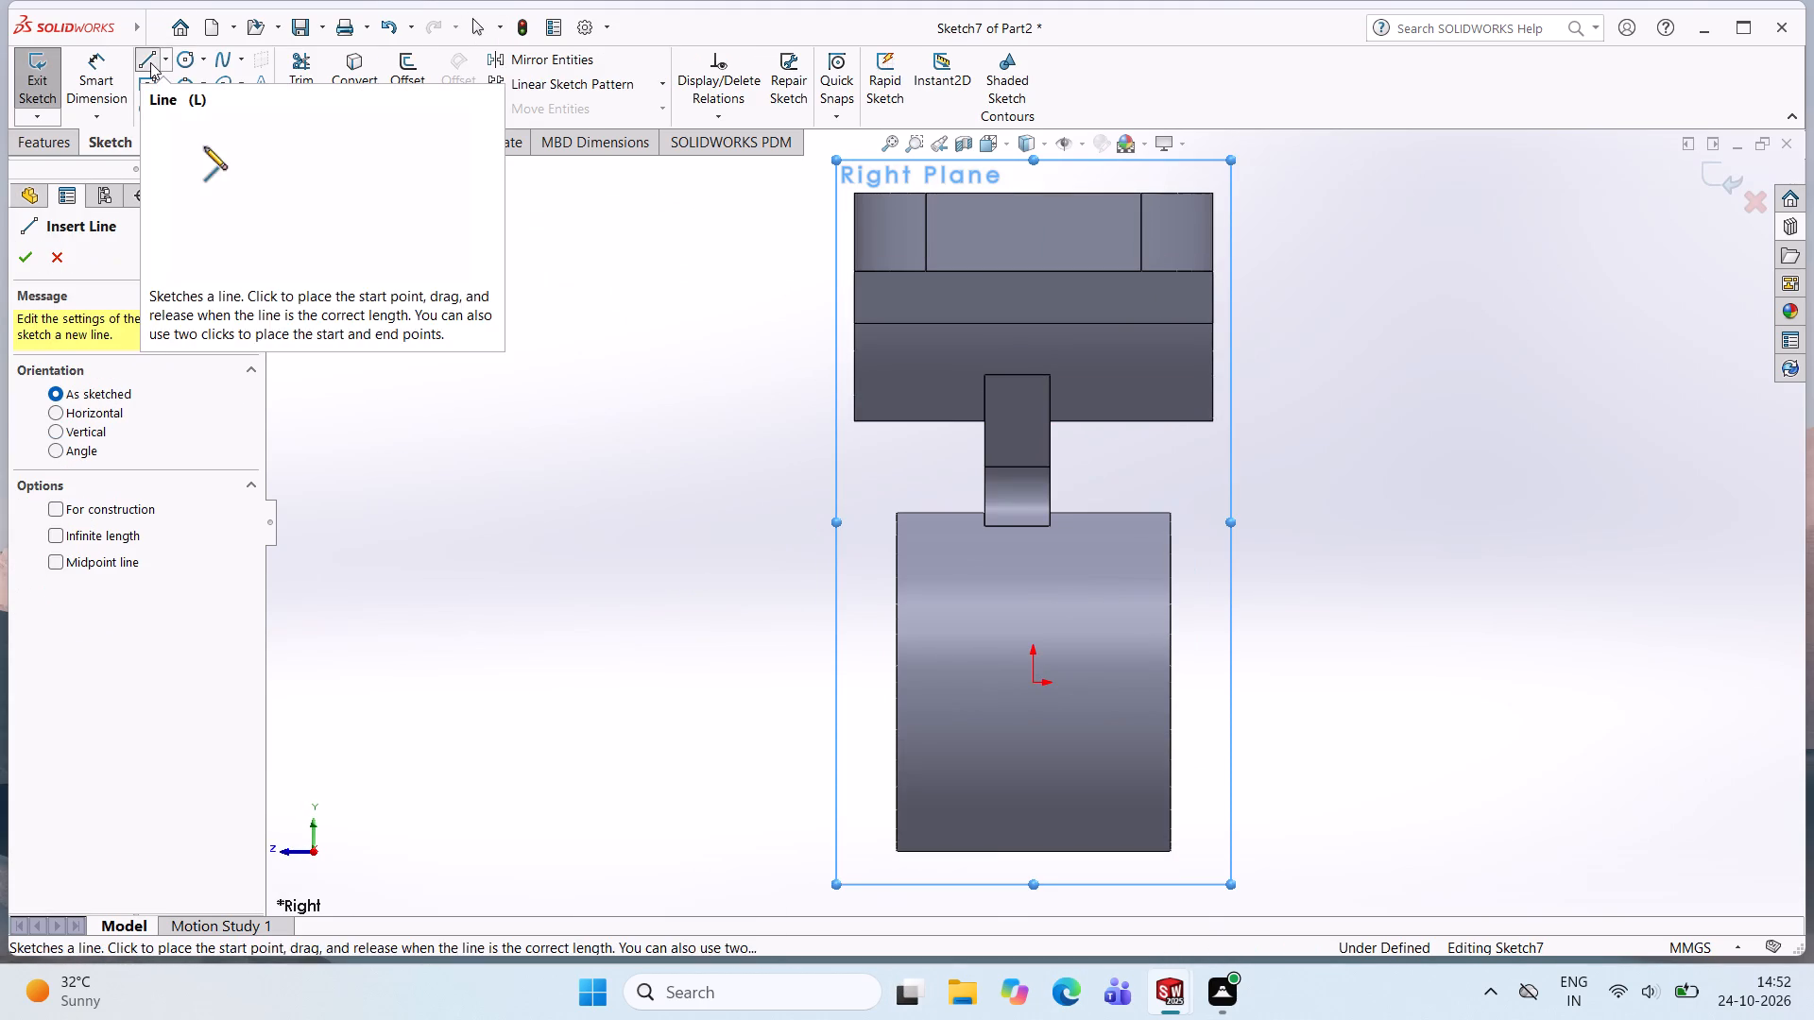
{"action": "left_click", "coordinate": [943, 522]}
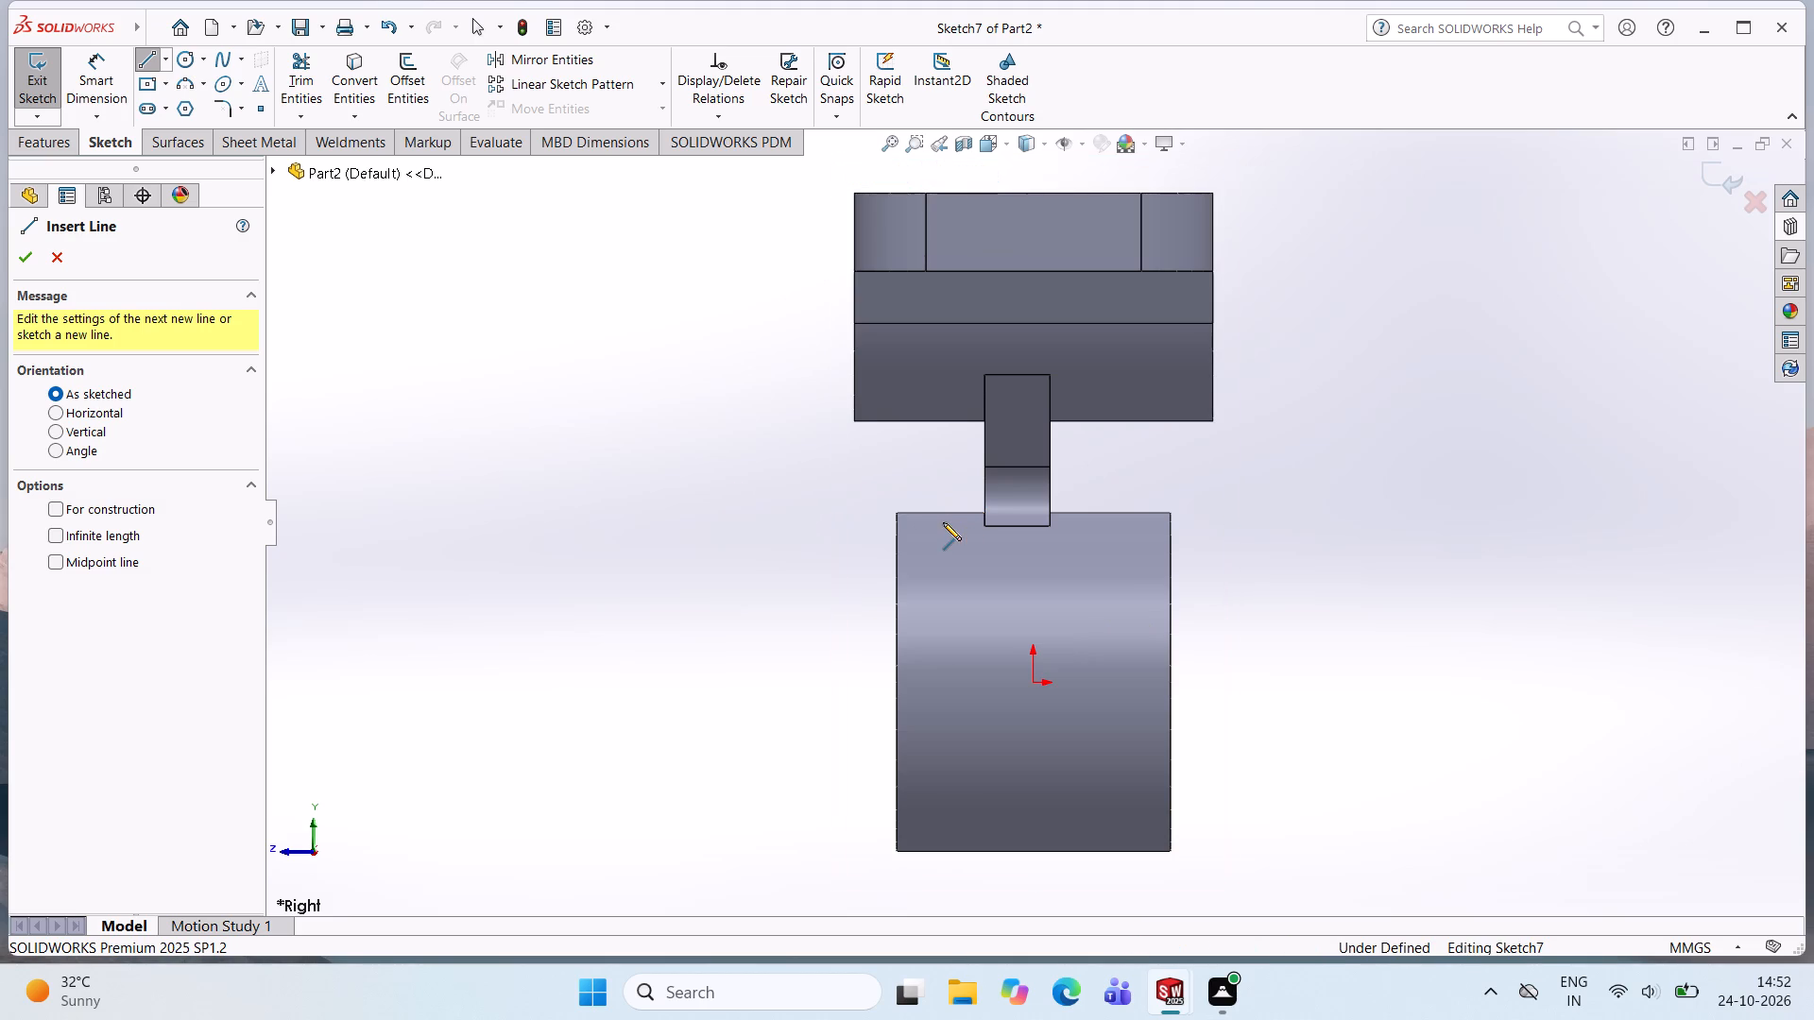
{"action": "left_click", "coordinate": [940, 398]}
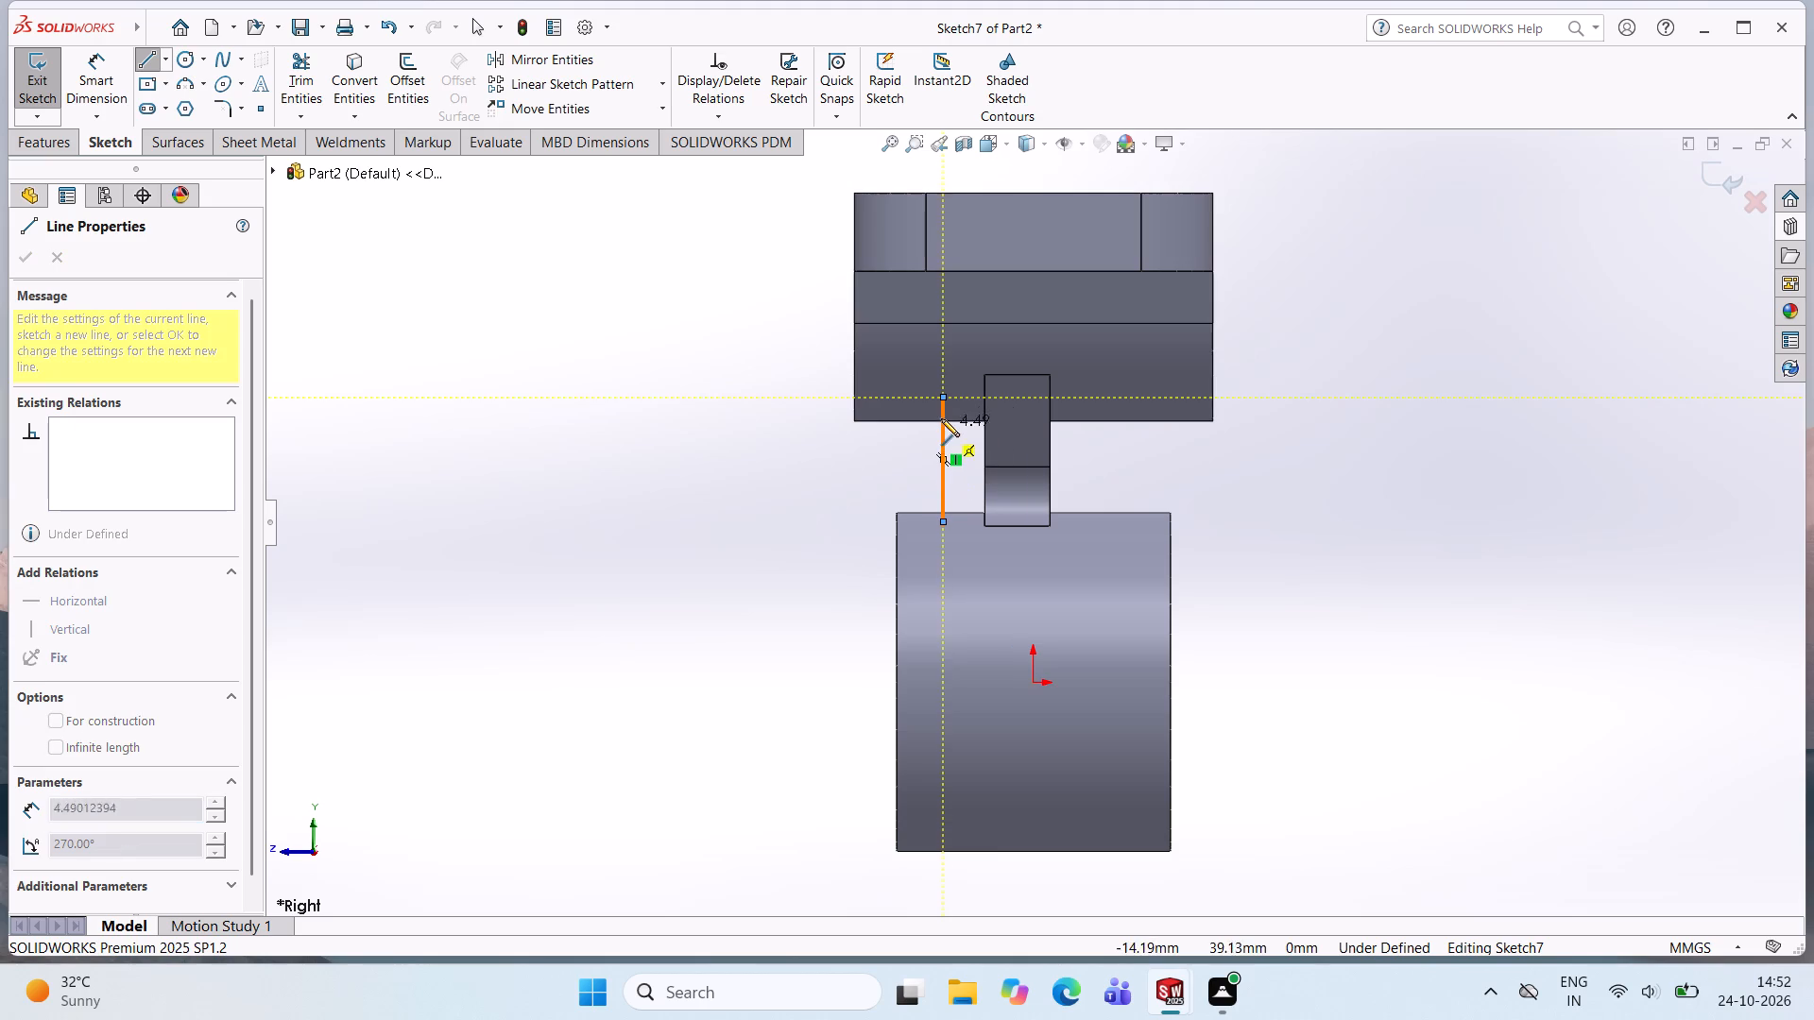
{"action": "key", "text": "Escape"}
{"action": "key", "text": "Escape"}
{"action": "key", "text": "Escape"}
{"action": "key", "text": "Escape"}
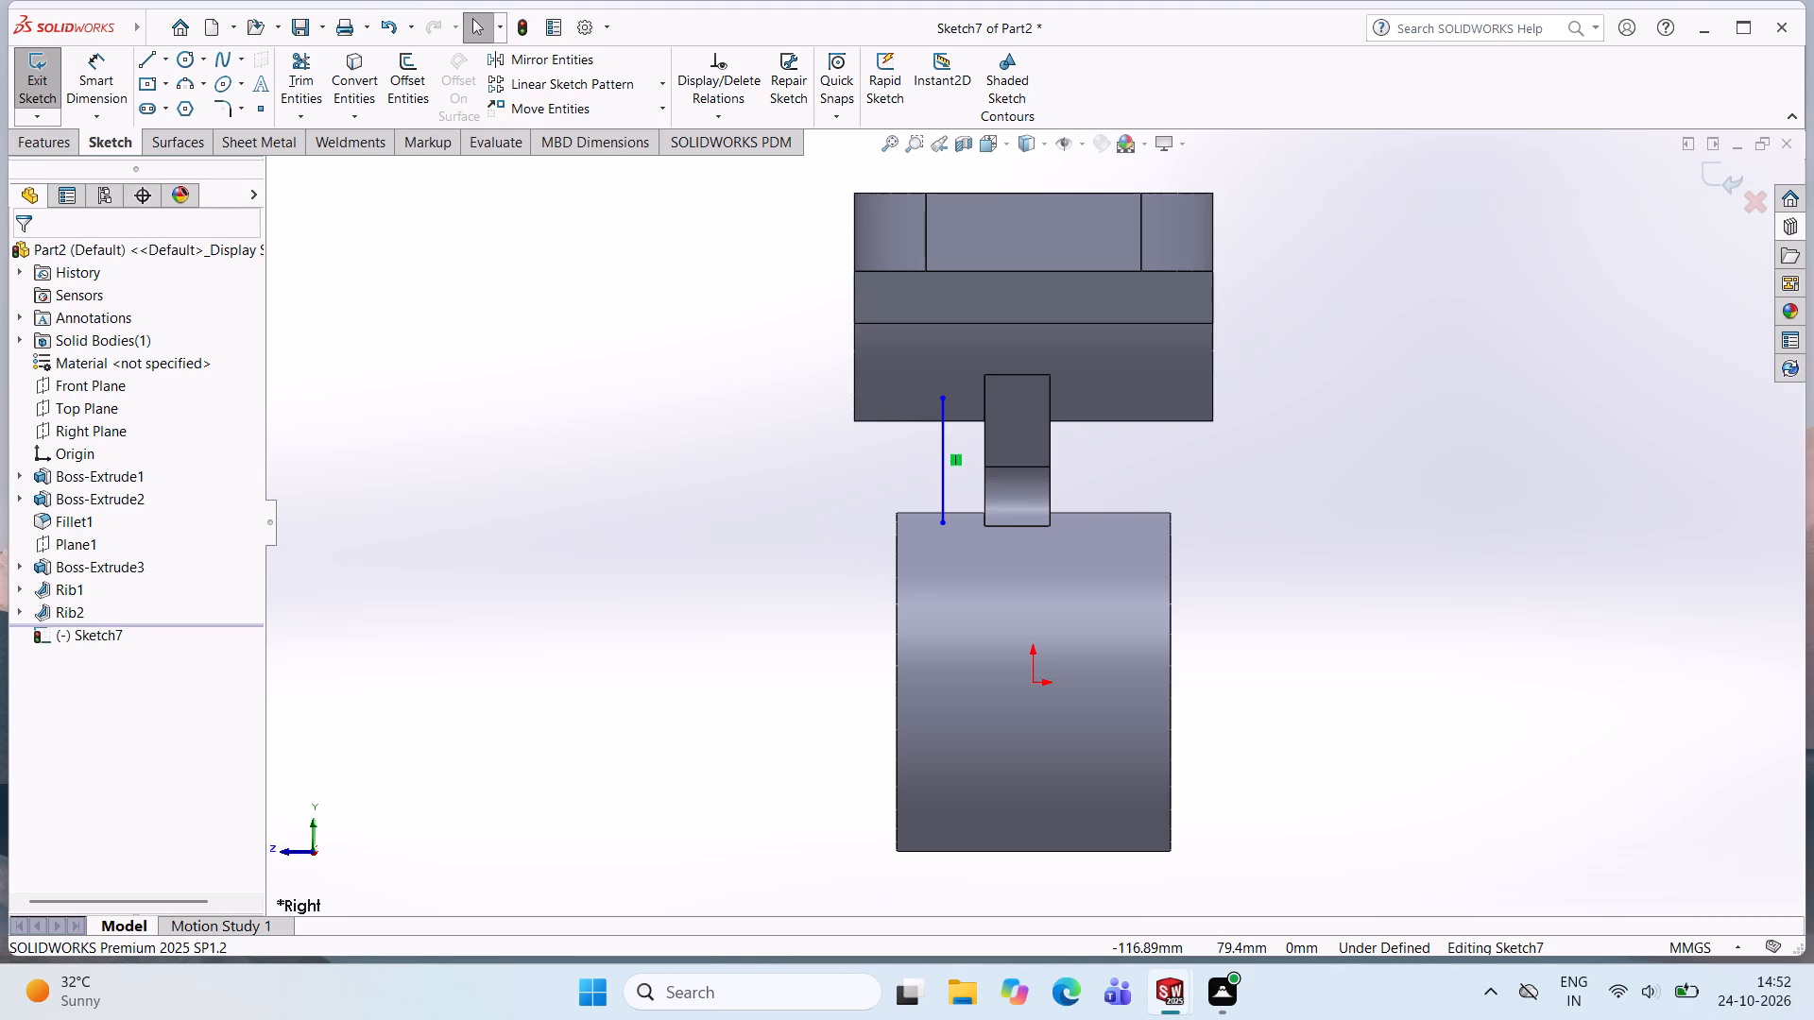
Dimension the vertical line 19 mm (38/2) horizontally from the origin and exit the sketch.
{"action": "left_click", "coordinate": [106, 88]}
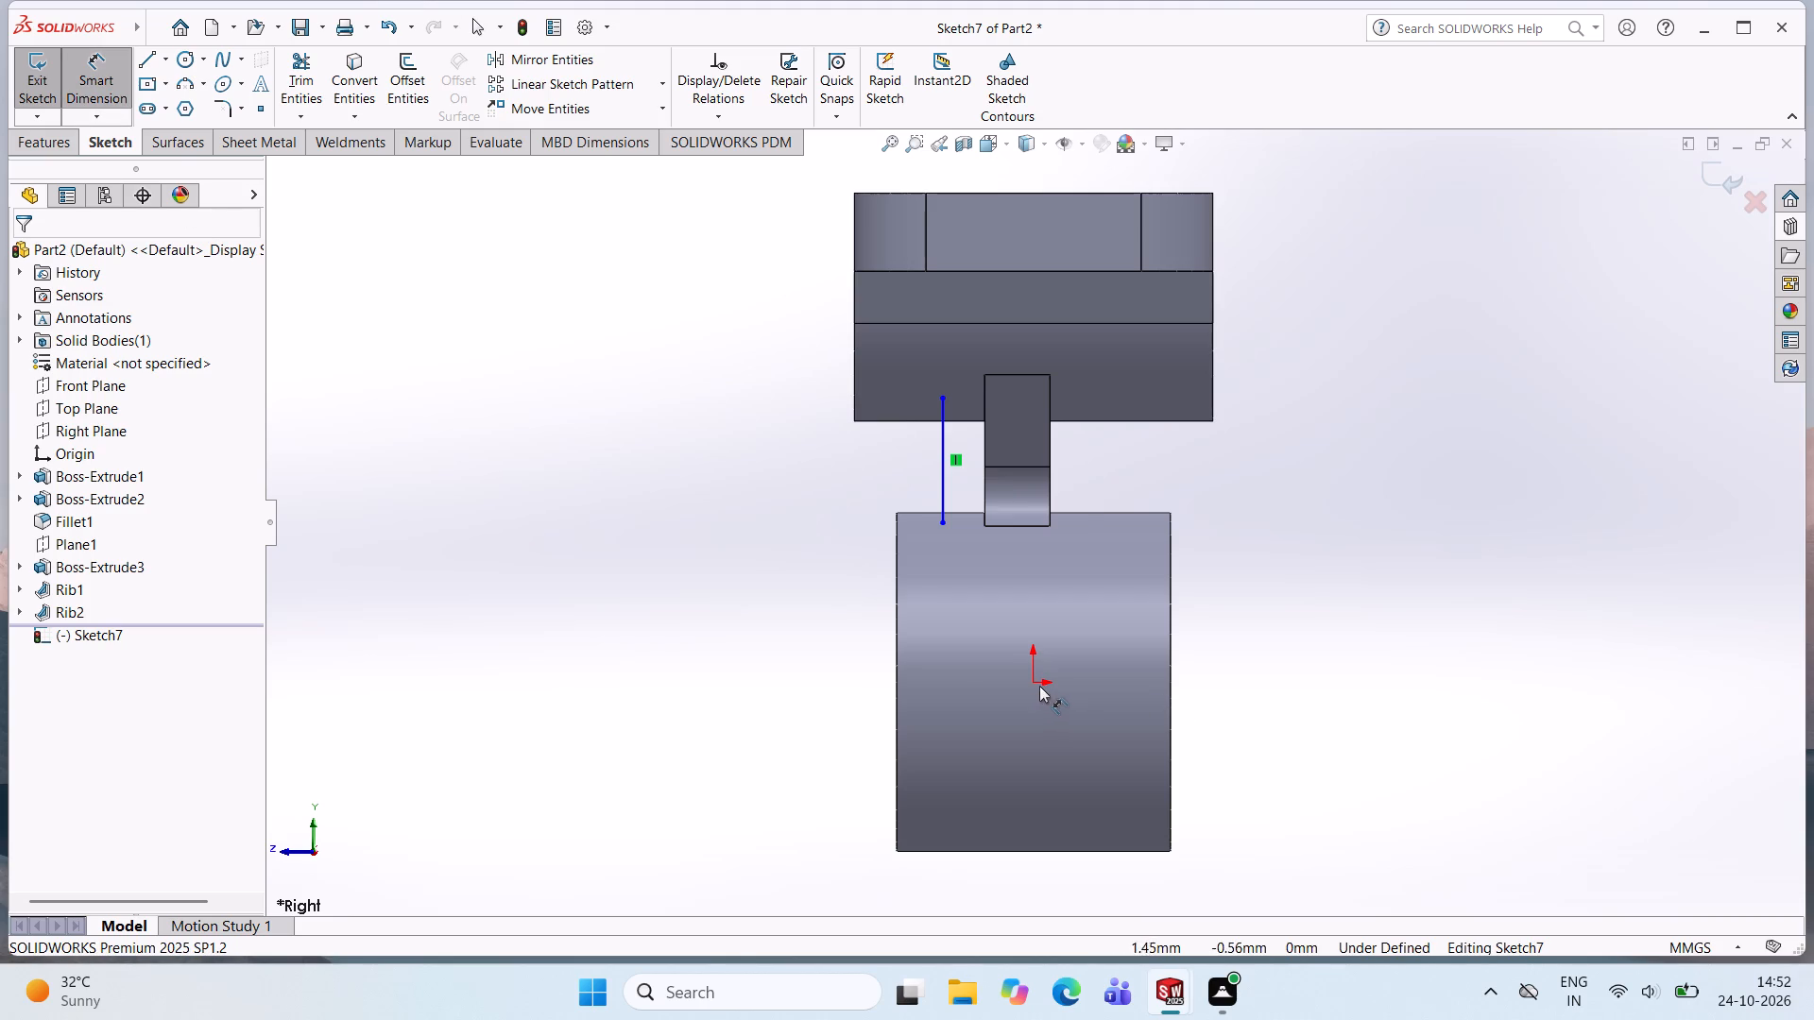
{"action": "left_click", "coordinate": [1032, 682]}
{"action": "left_click", "coordinate": [946, 501]}
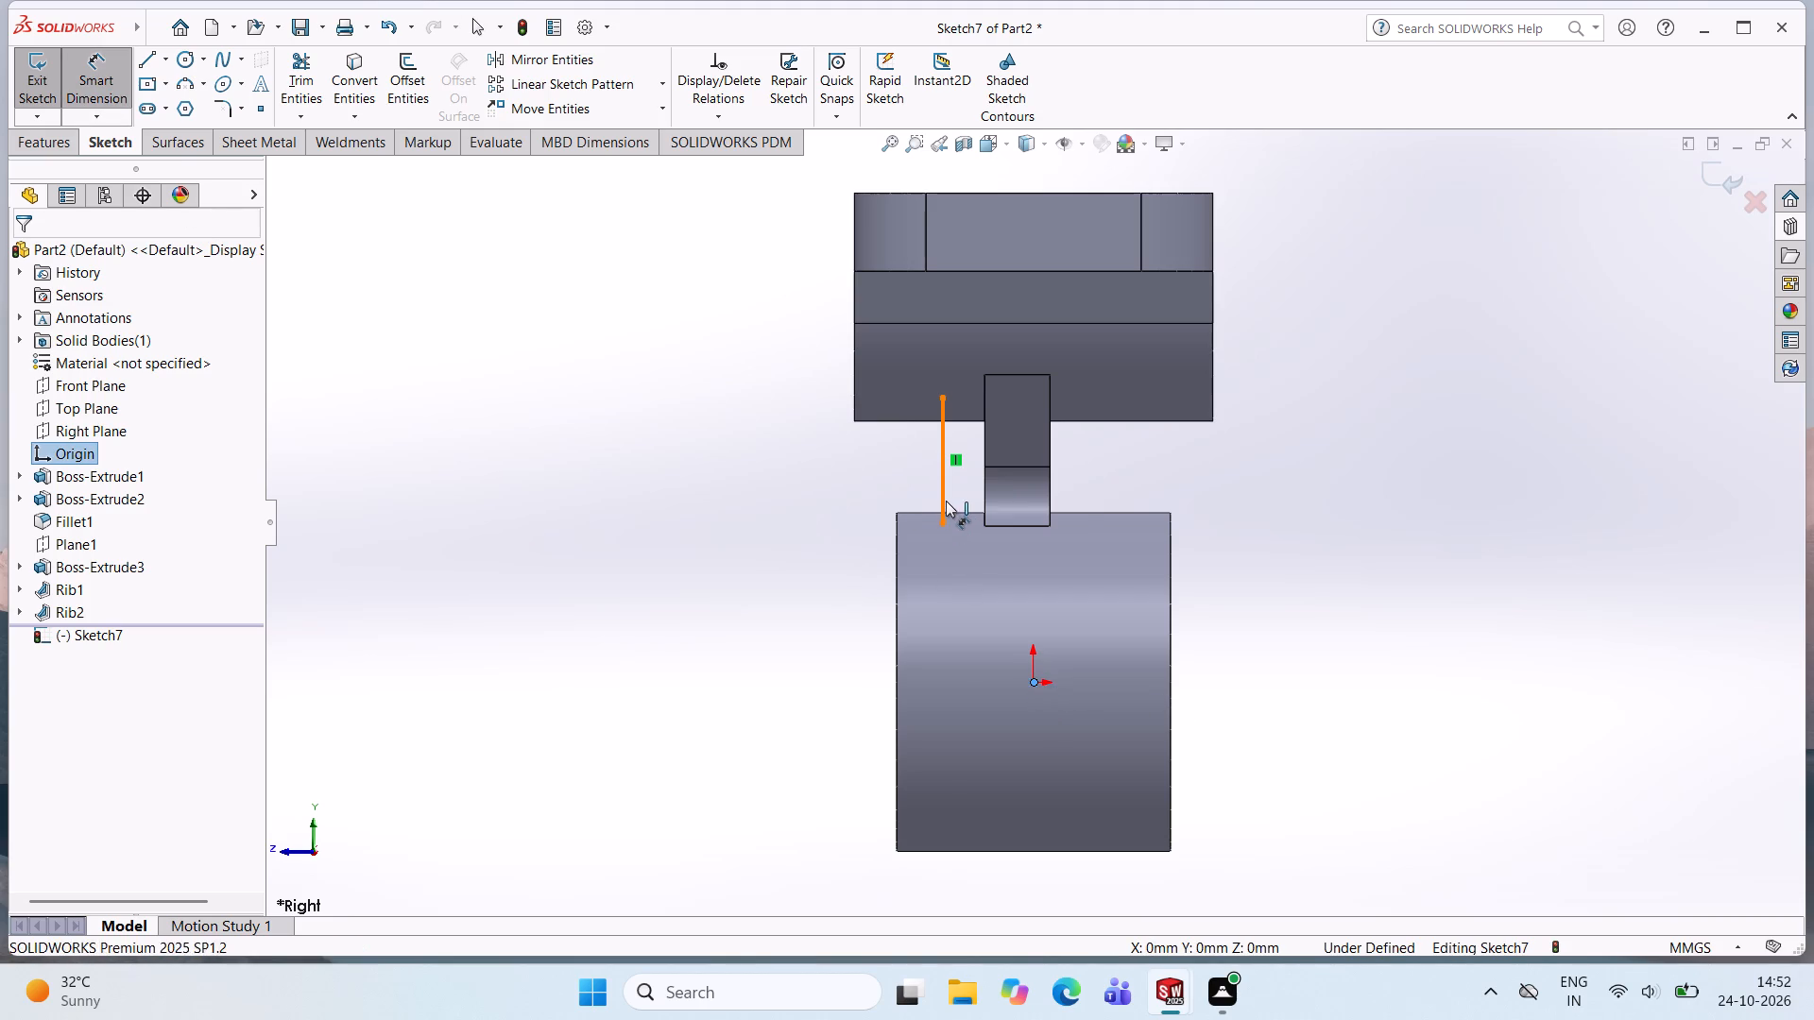
{"action": "left_click", "coordinate": [1000, 892]}
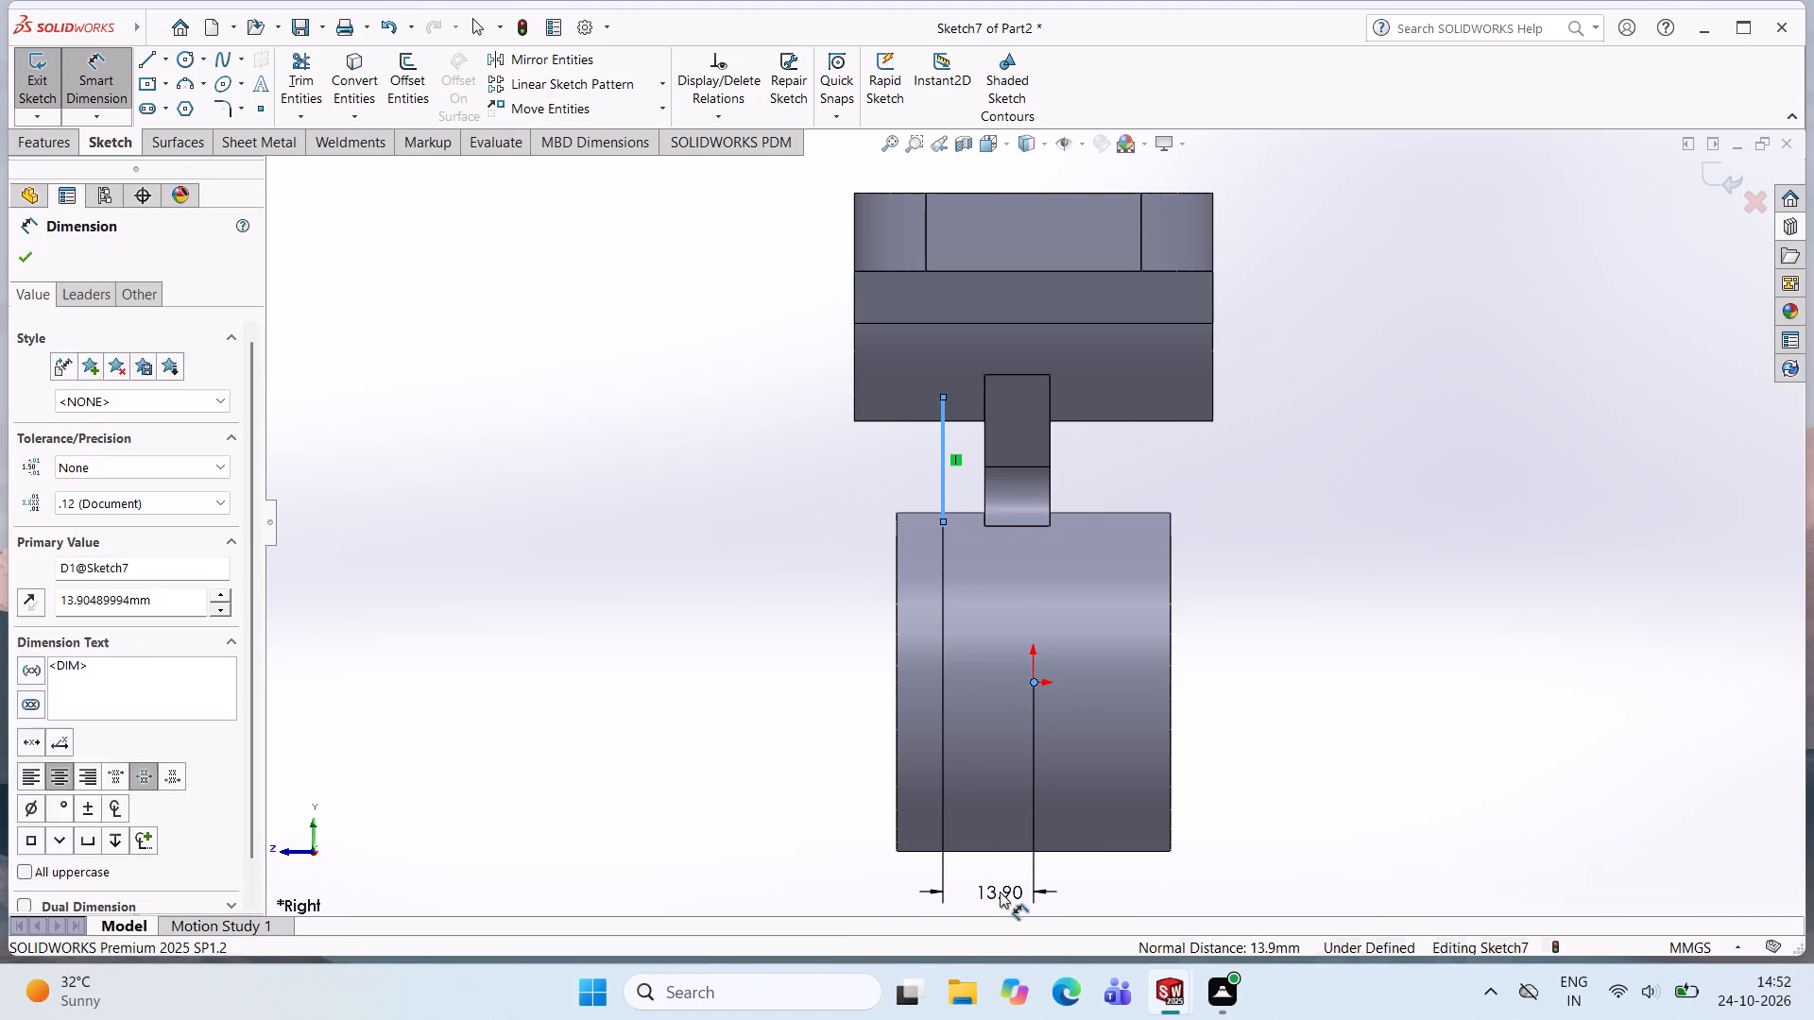
{"action": "type", "text": "38/2"}
{"action": "key", "text": "Return"}
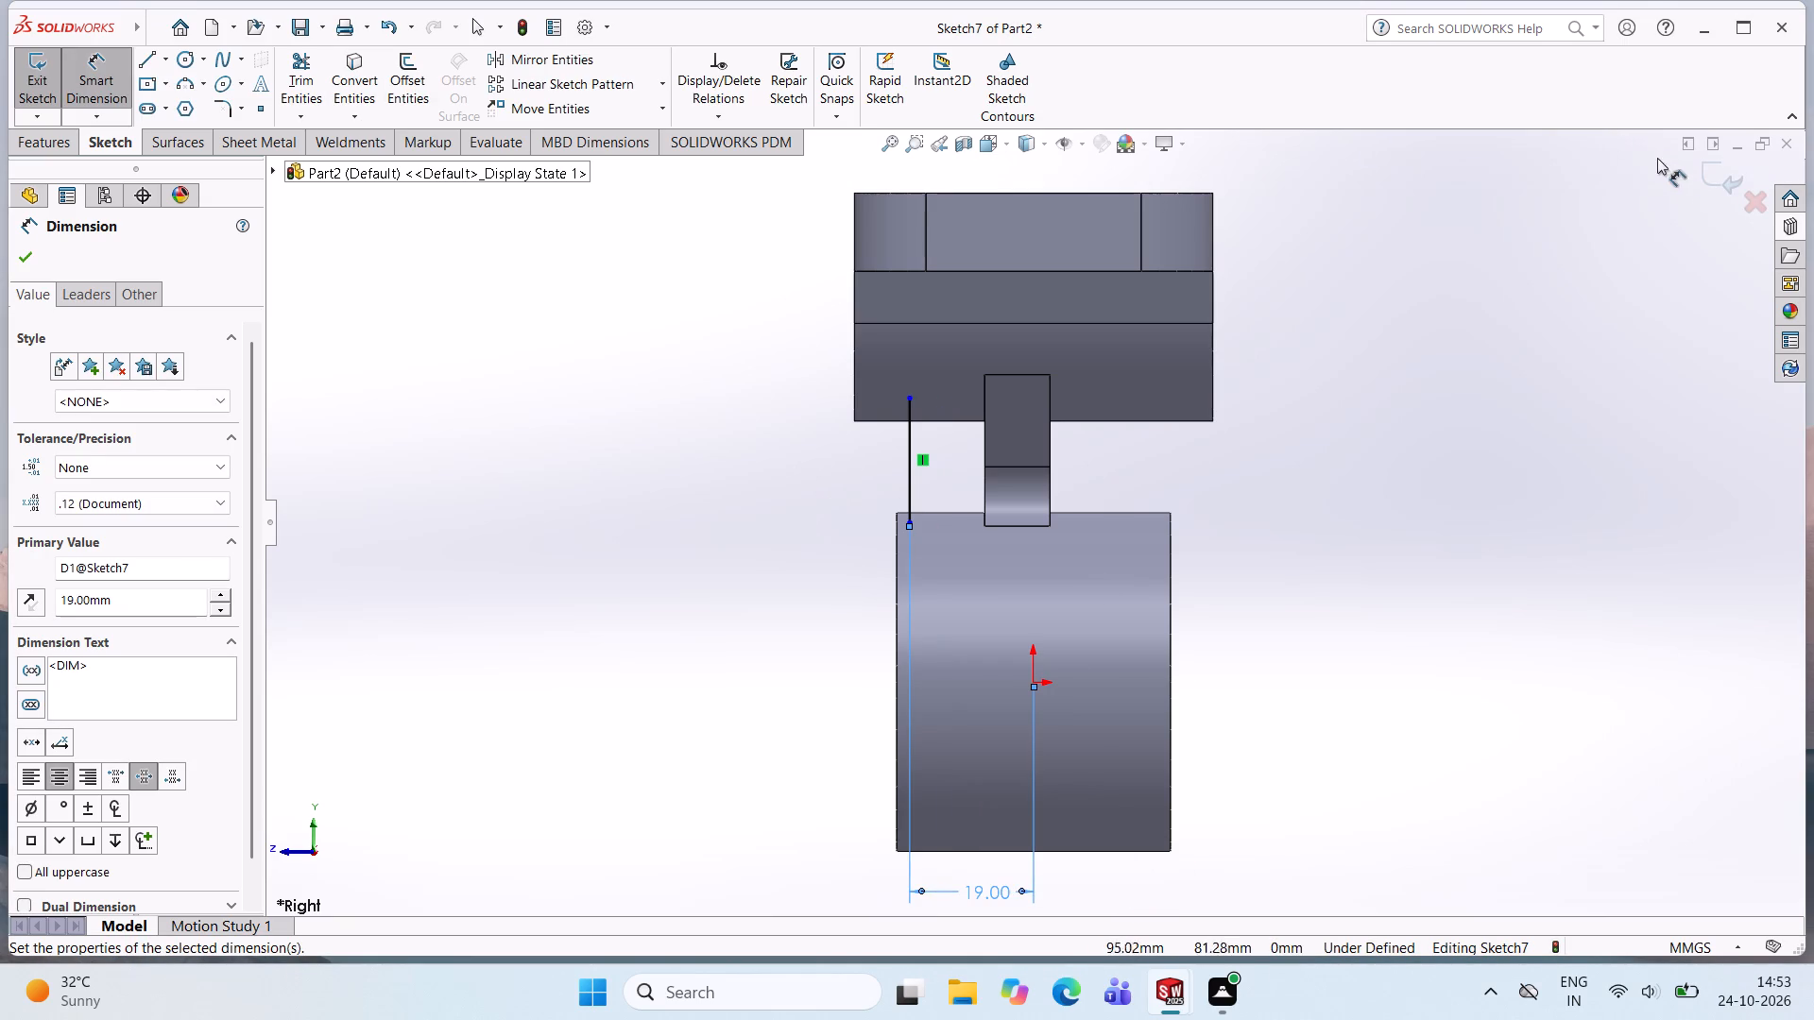
{"action": "left_click", "coordinate": [1711, 180]}
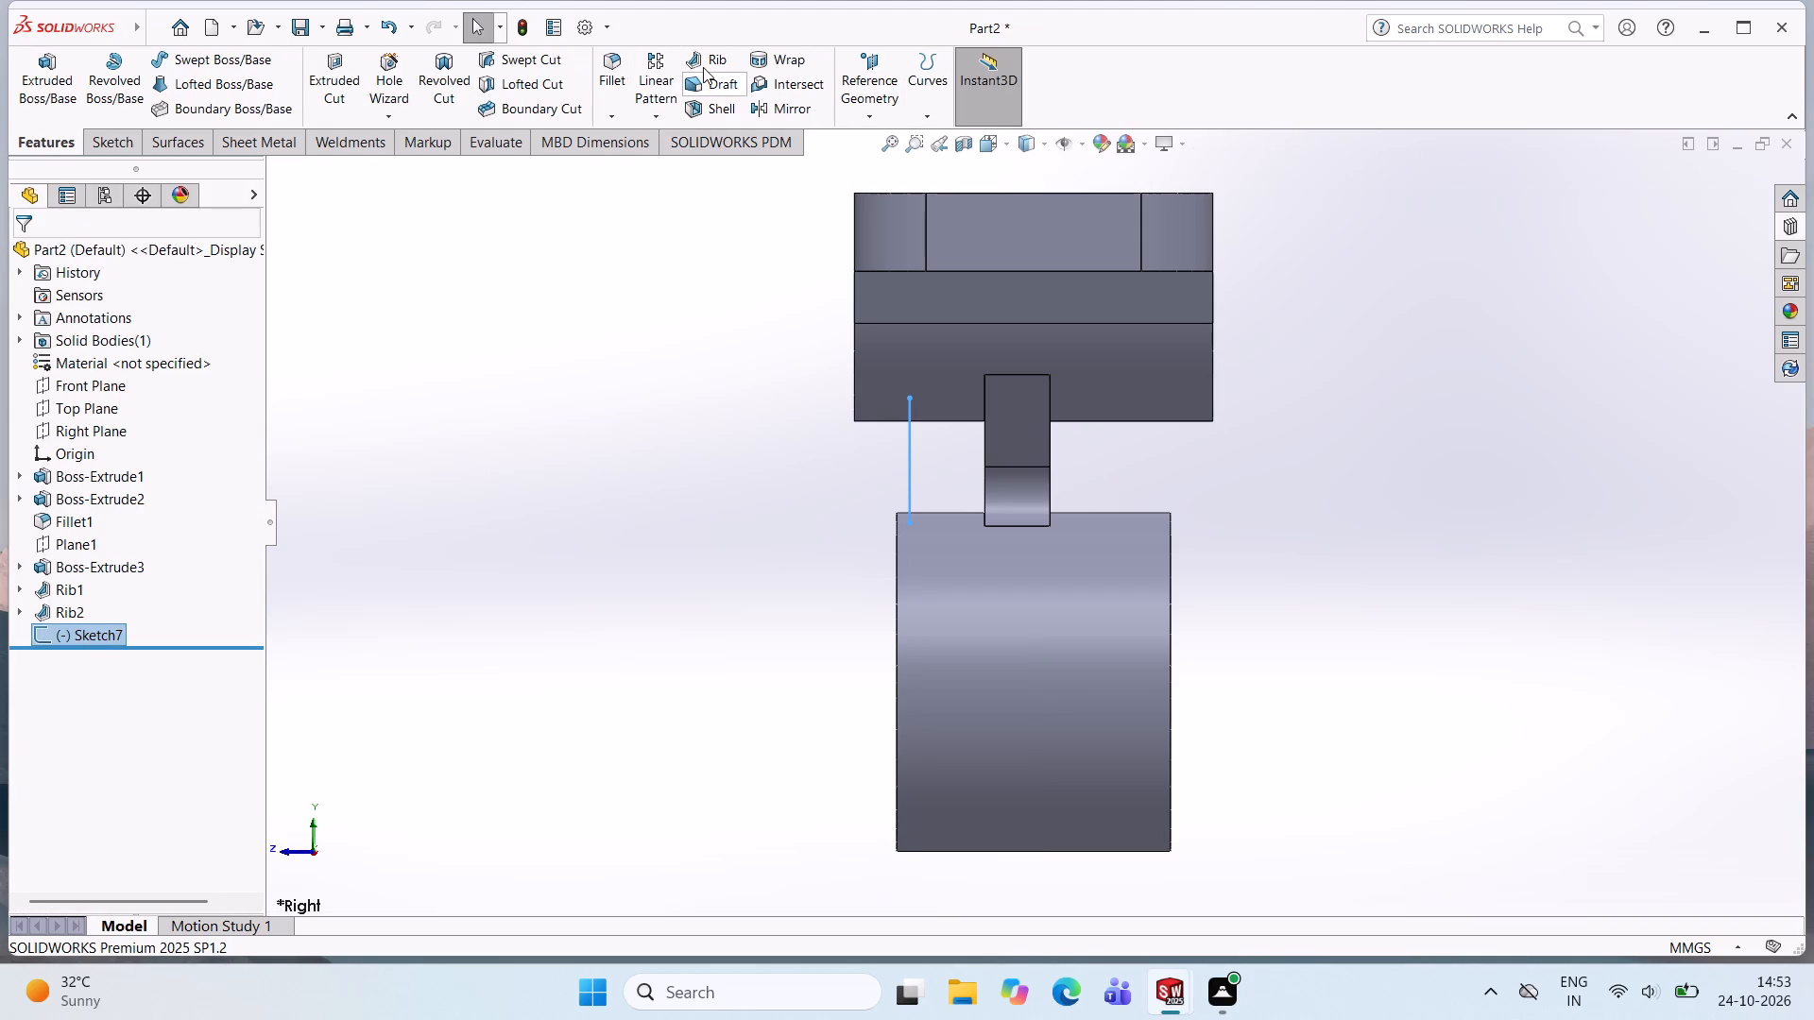
Create an 8 mm thick rib from the vertical line, centred on it, with a 10-degree outward draft and thickness at the sketch plane.
{"action": "left_click", "coordinate": [706, 65]}
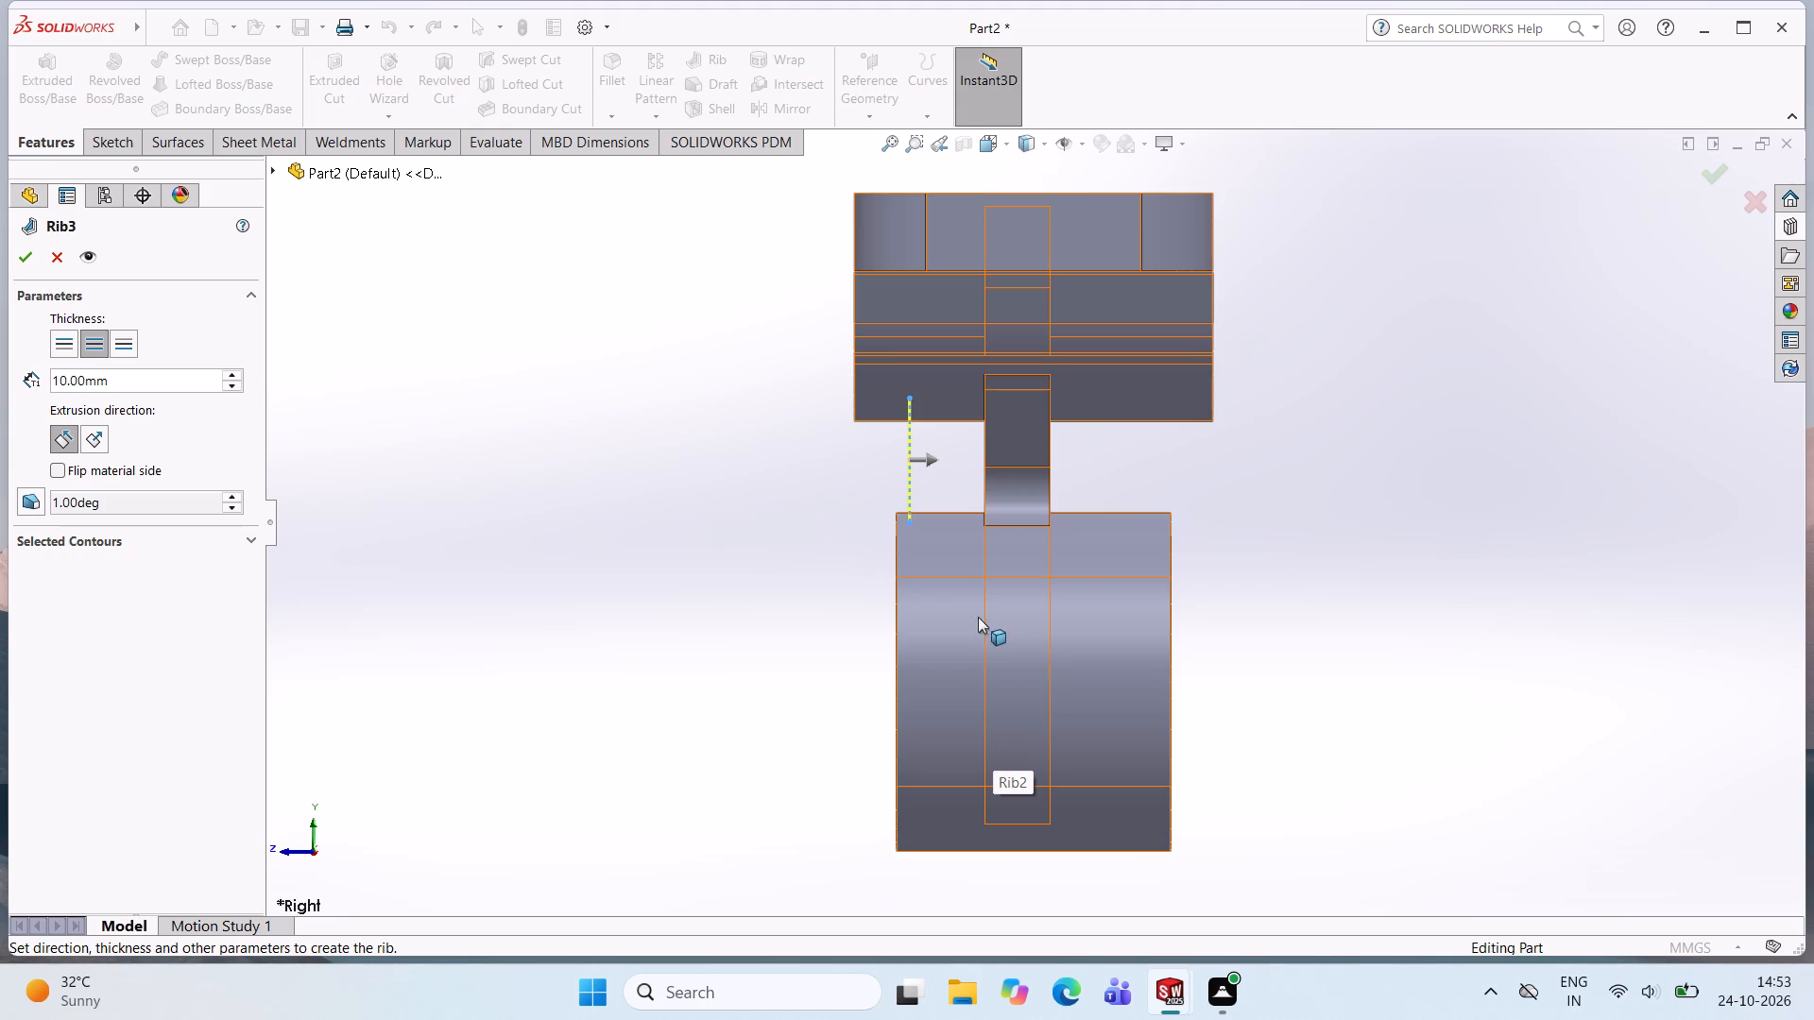
{"action": "left_click", "coordinate": [122, 382]}
{"action": "left_click_drag", "start_coordinate": [122, 382], "coordinate": [112, 382]}
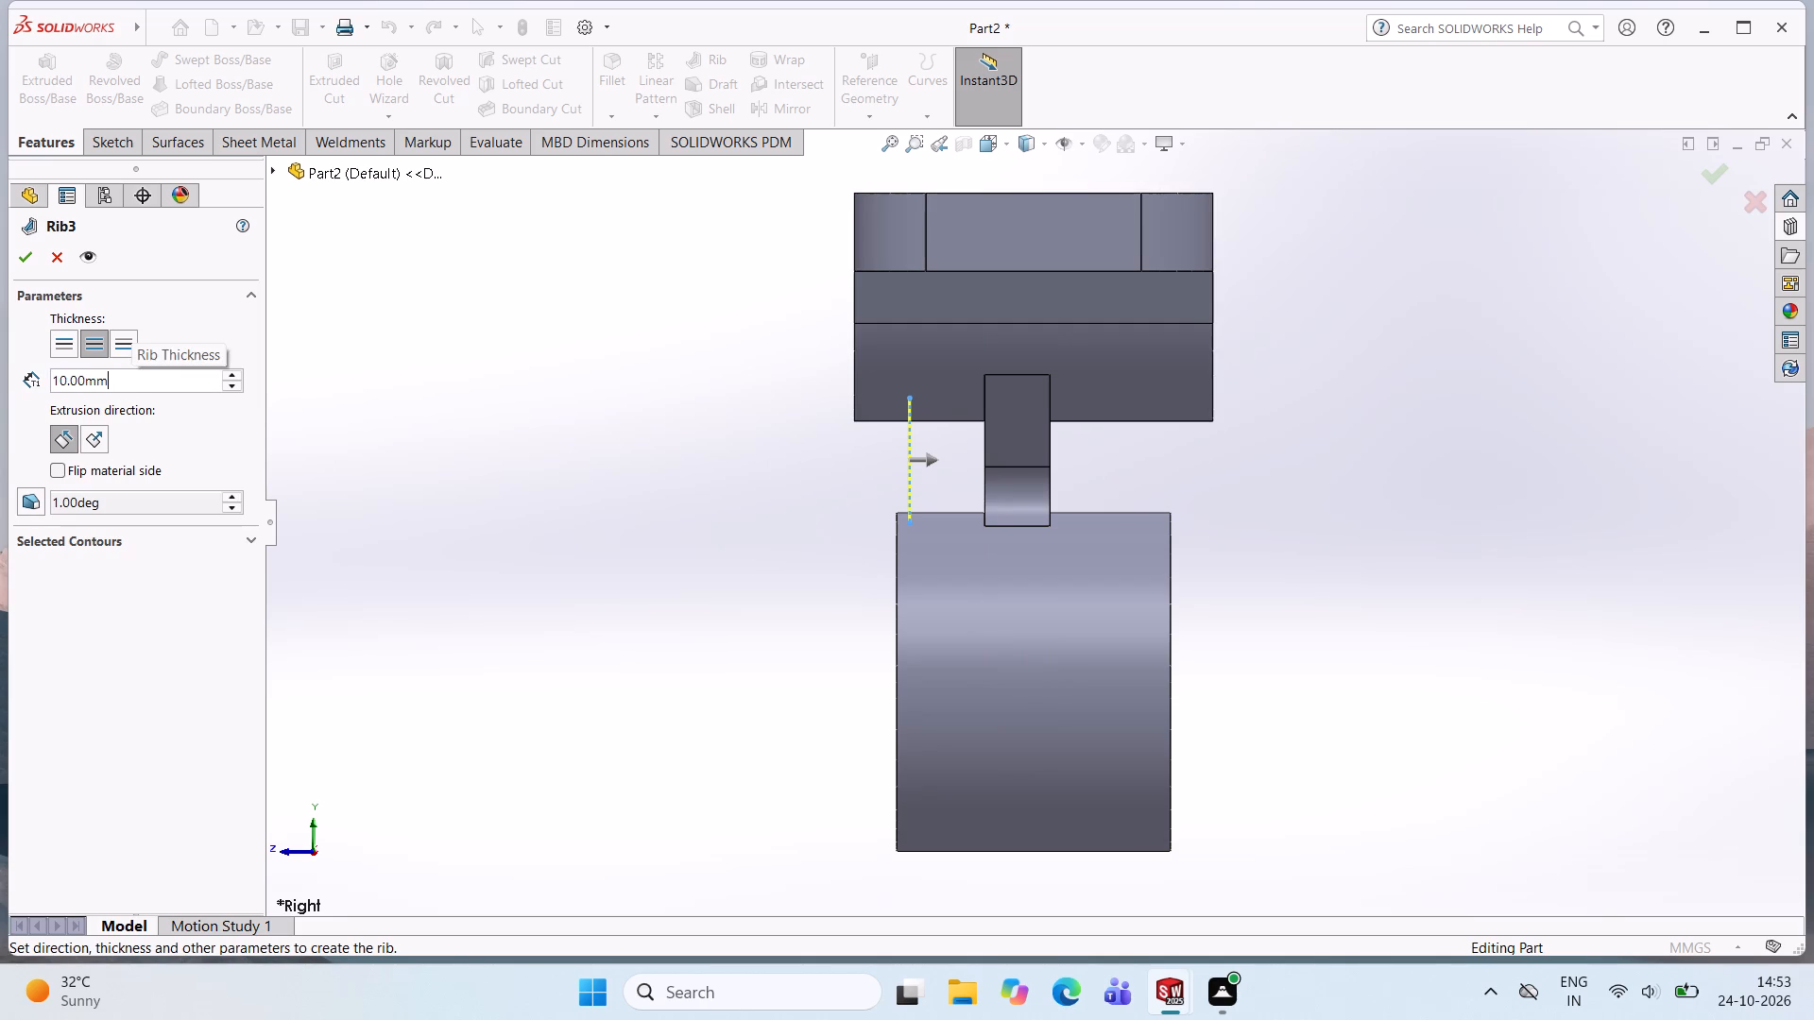
{"action": "left_click_drag", "start_coordinate": [112, 382], "coordinate": [7, 396]}
{"action": "key", "text": "8"}
{"action": "key", "text": "Return"}
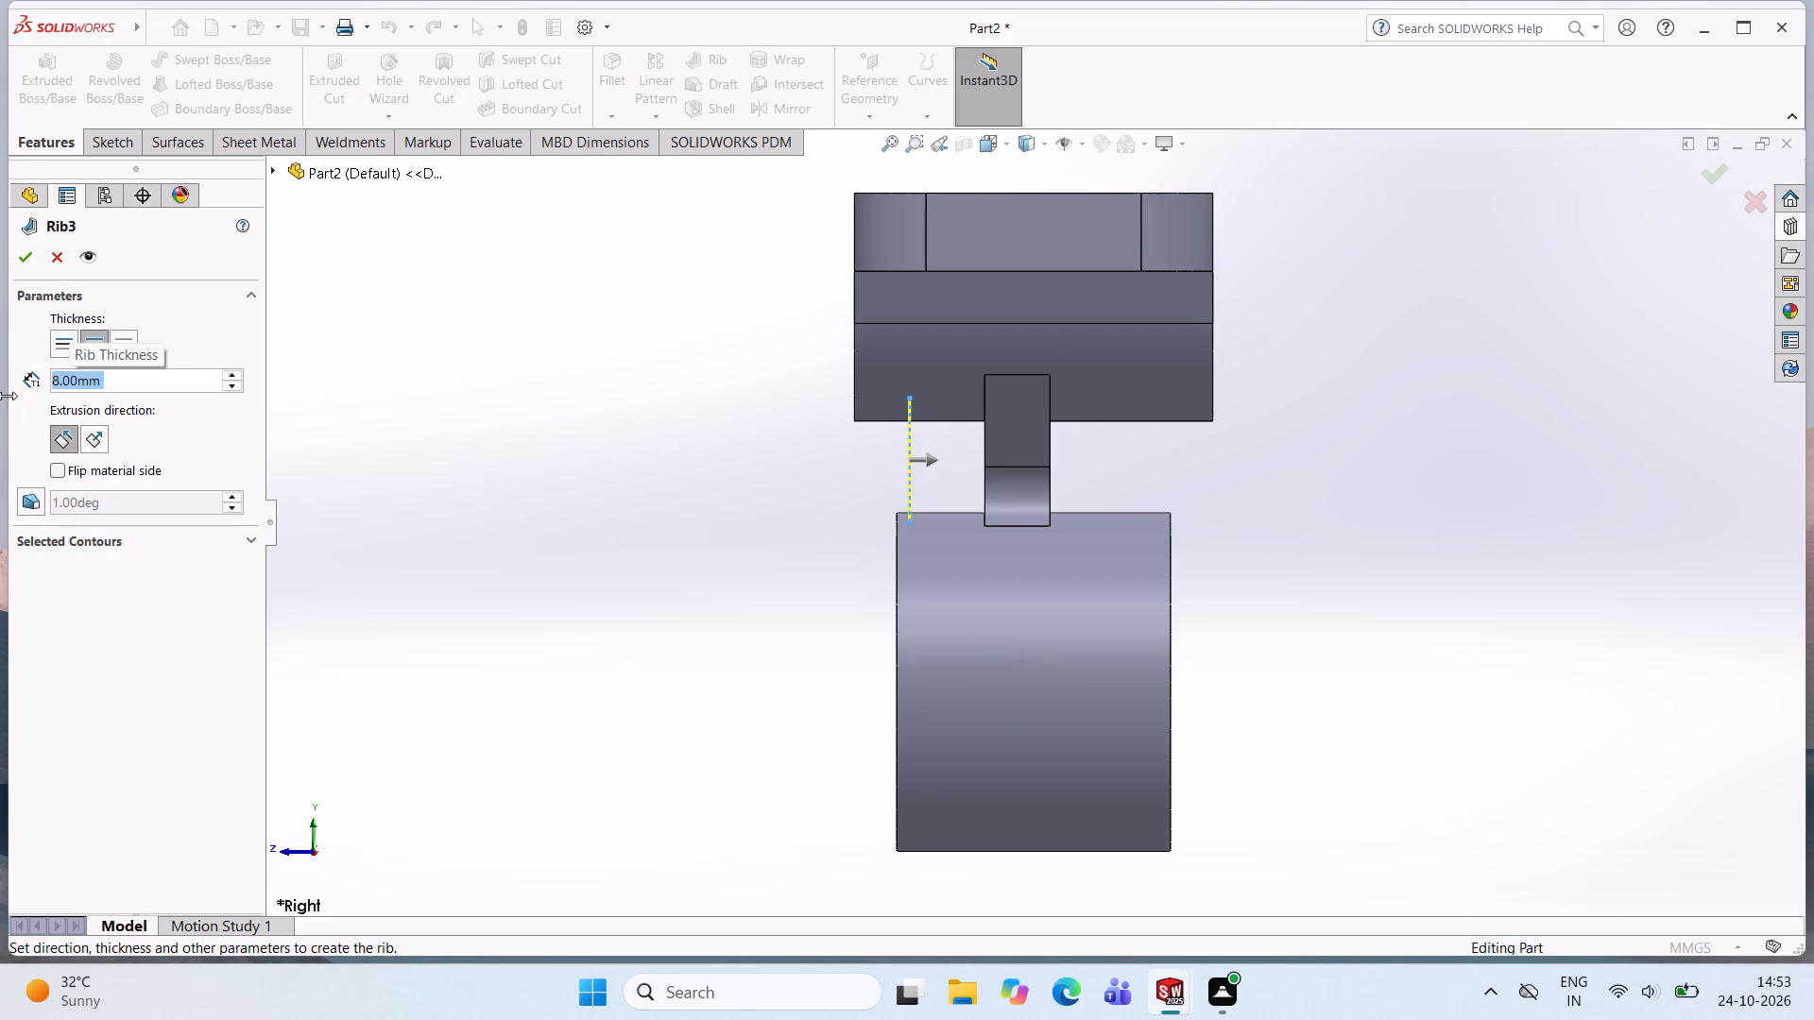
{"action": "middle_click_drag", "start_coordinate": [595, 714], "coordinate": [672, 726]}
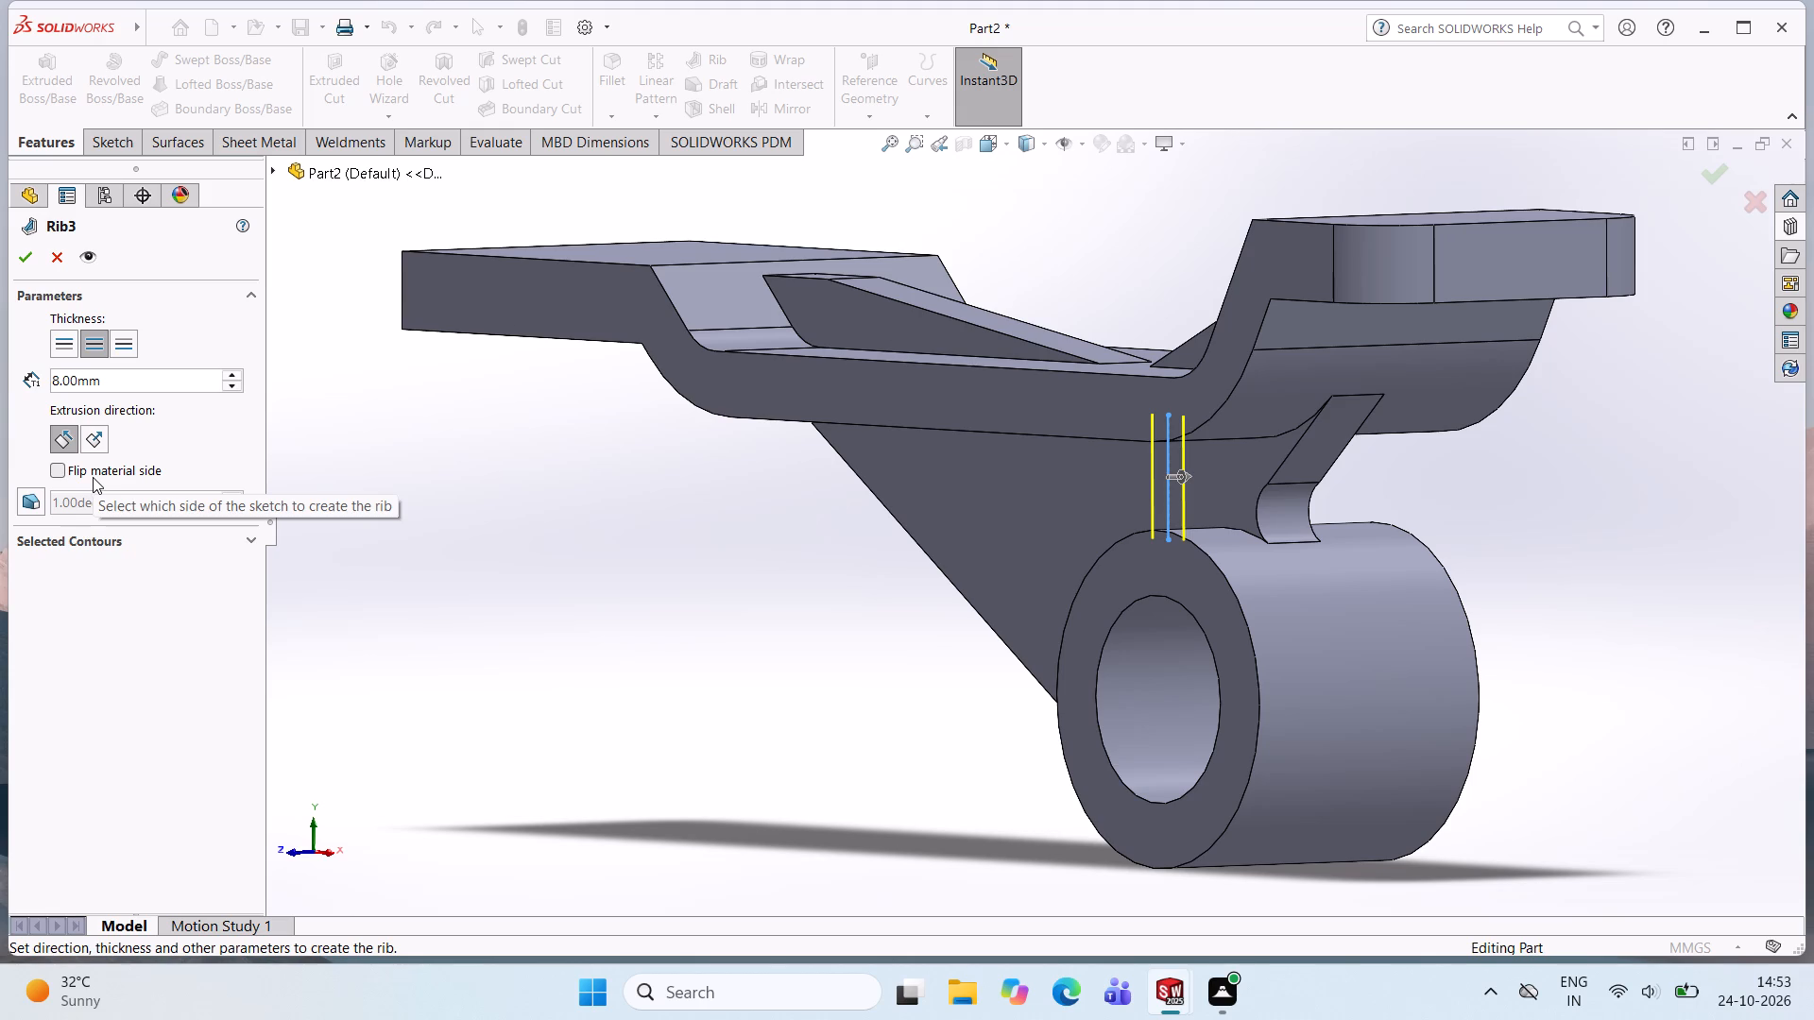
{"action": "left_click", "coordinate": [112, 498]}
{"action": "left_click", "coordinate": [112, 498]}
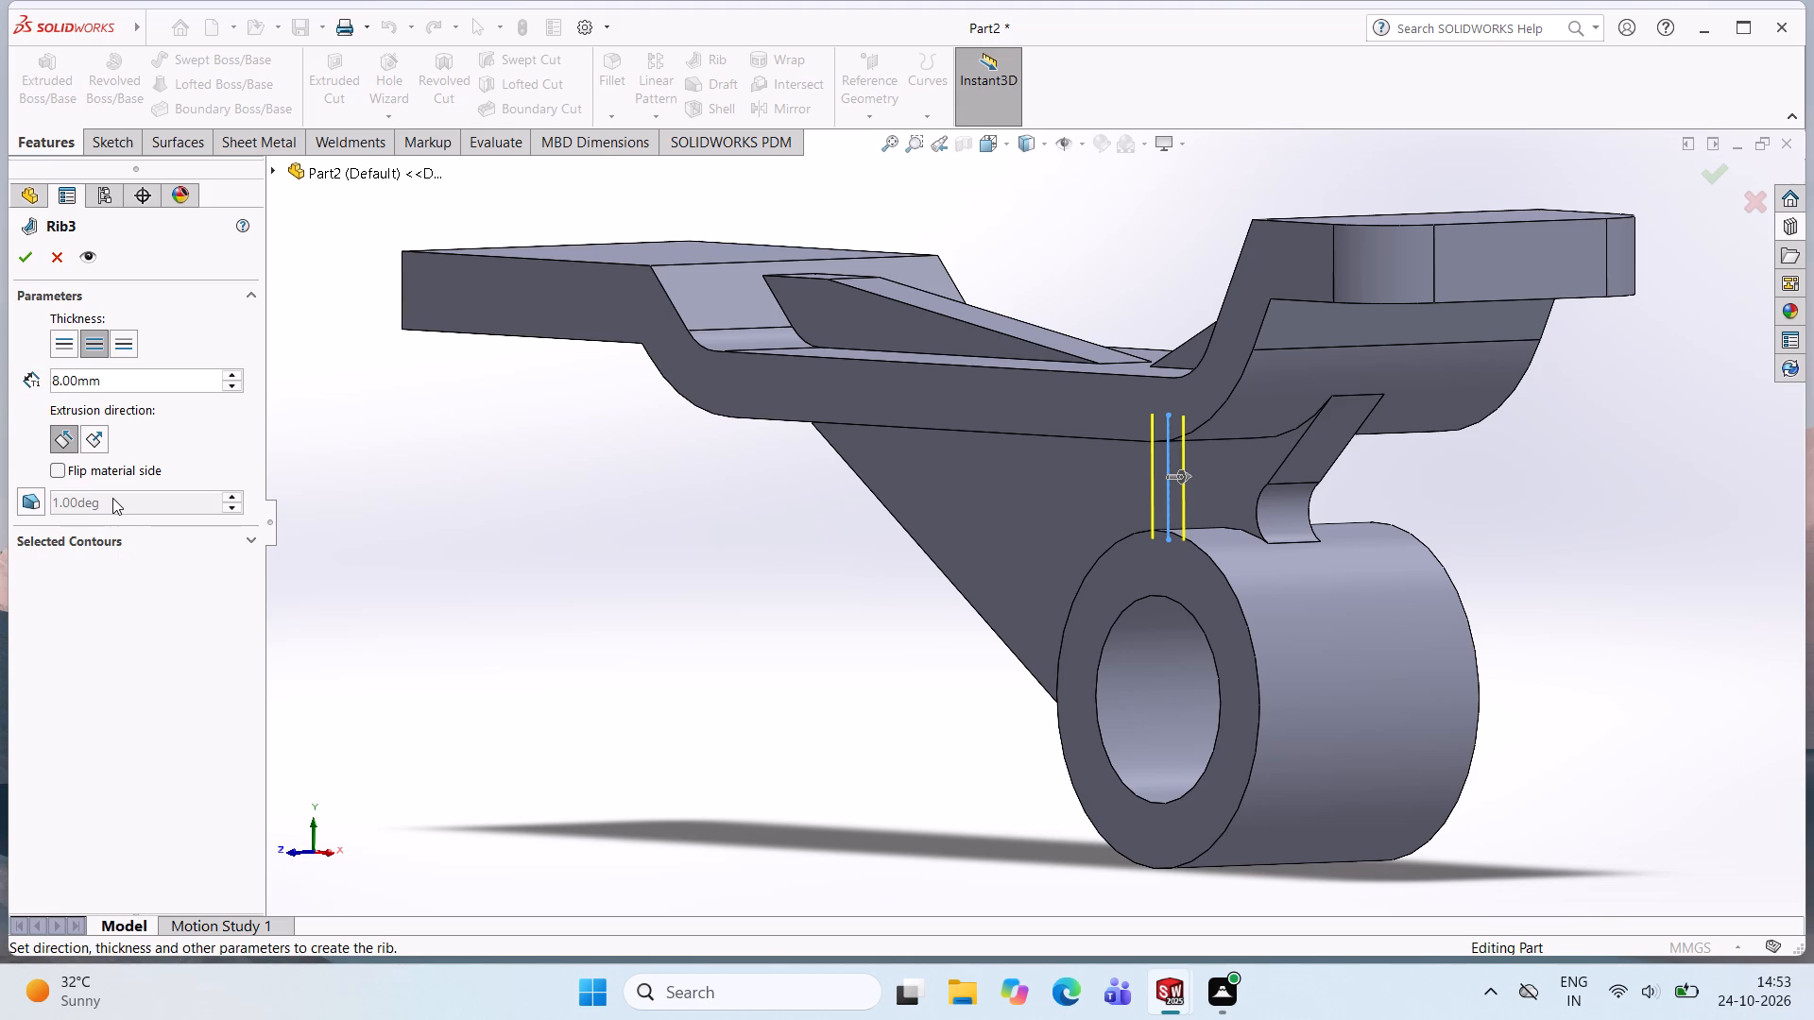
{"action": "left_click", "coordinate": [32, 505]}
{"action": "left_click_drag", "start_coordinate": [116, 550], "coordinate": [43, 553]}
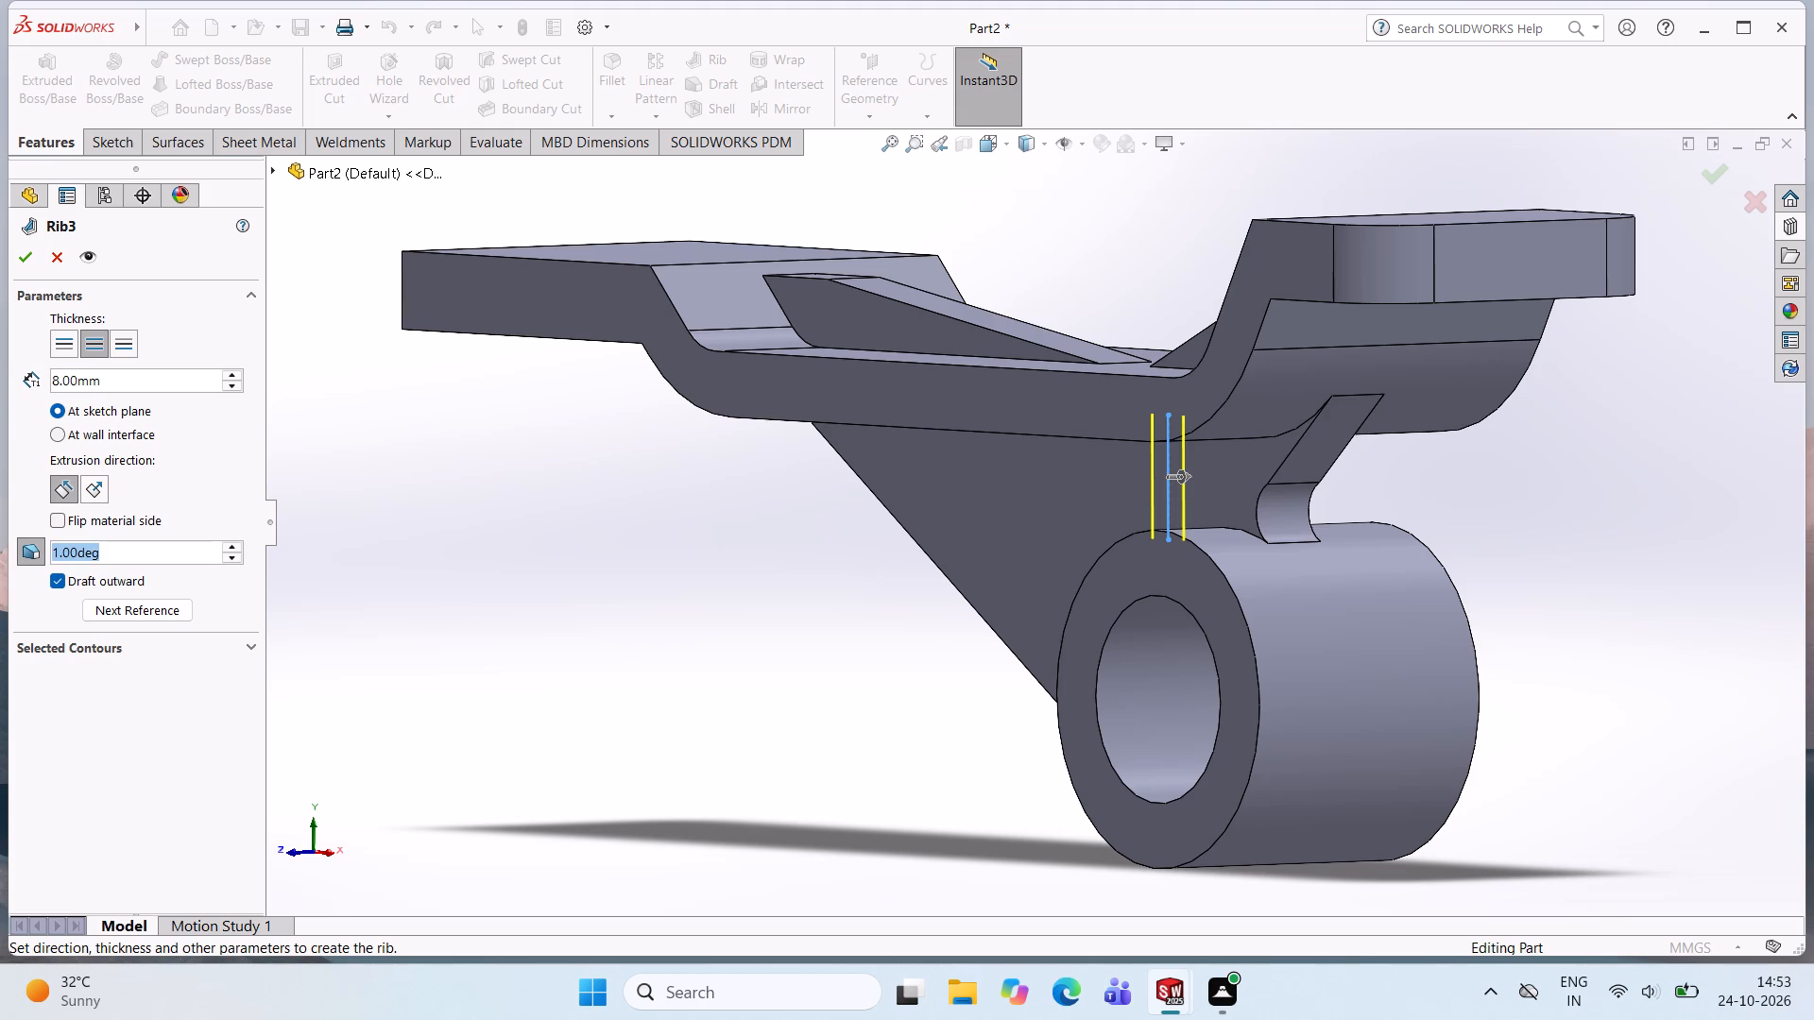
{"action": "left_click_drag", "start_coordinate": [43, 553], "coordinate": [13, 553]}
{"action": "type", "text": "10"}
{"action": "key", "text": "Return"}
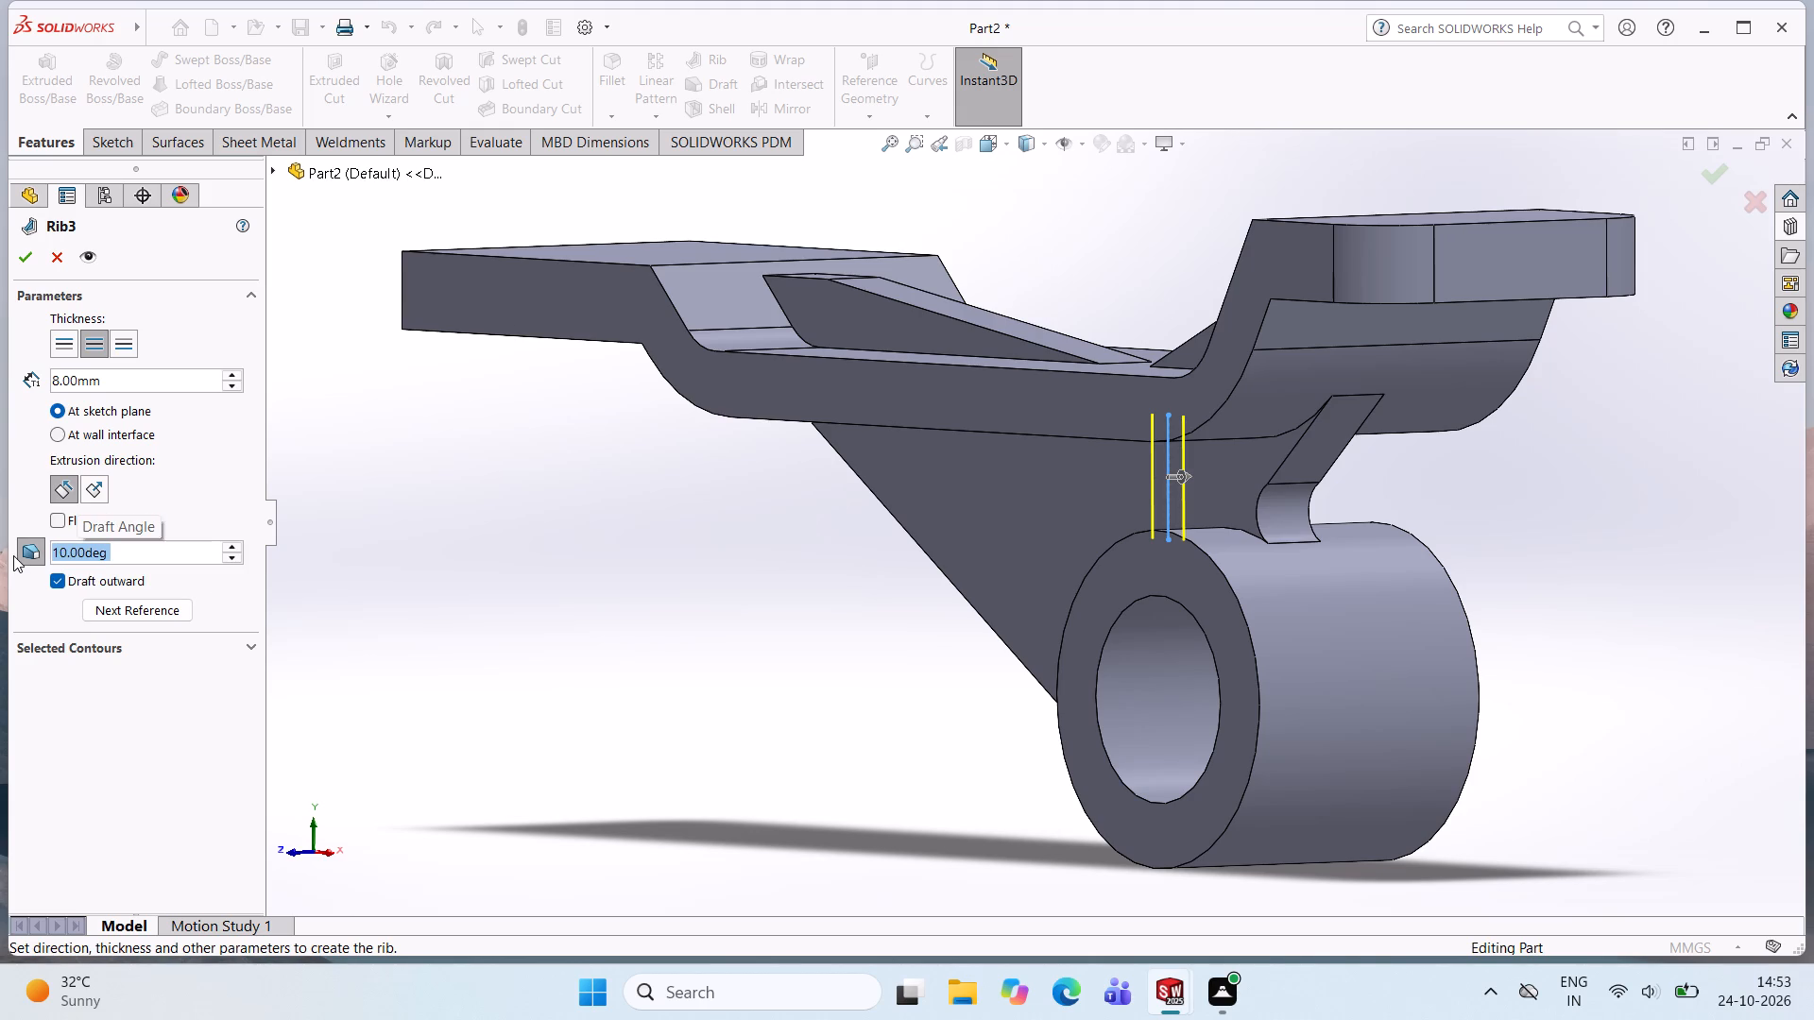
{"action": "middle_click_drag", "start_coordinate": [1074, 521], "coordinate": [1136, 537]}
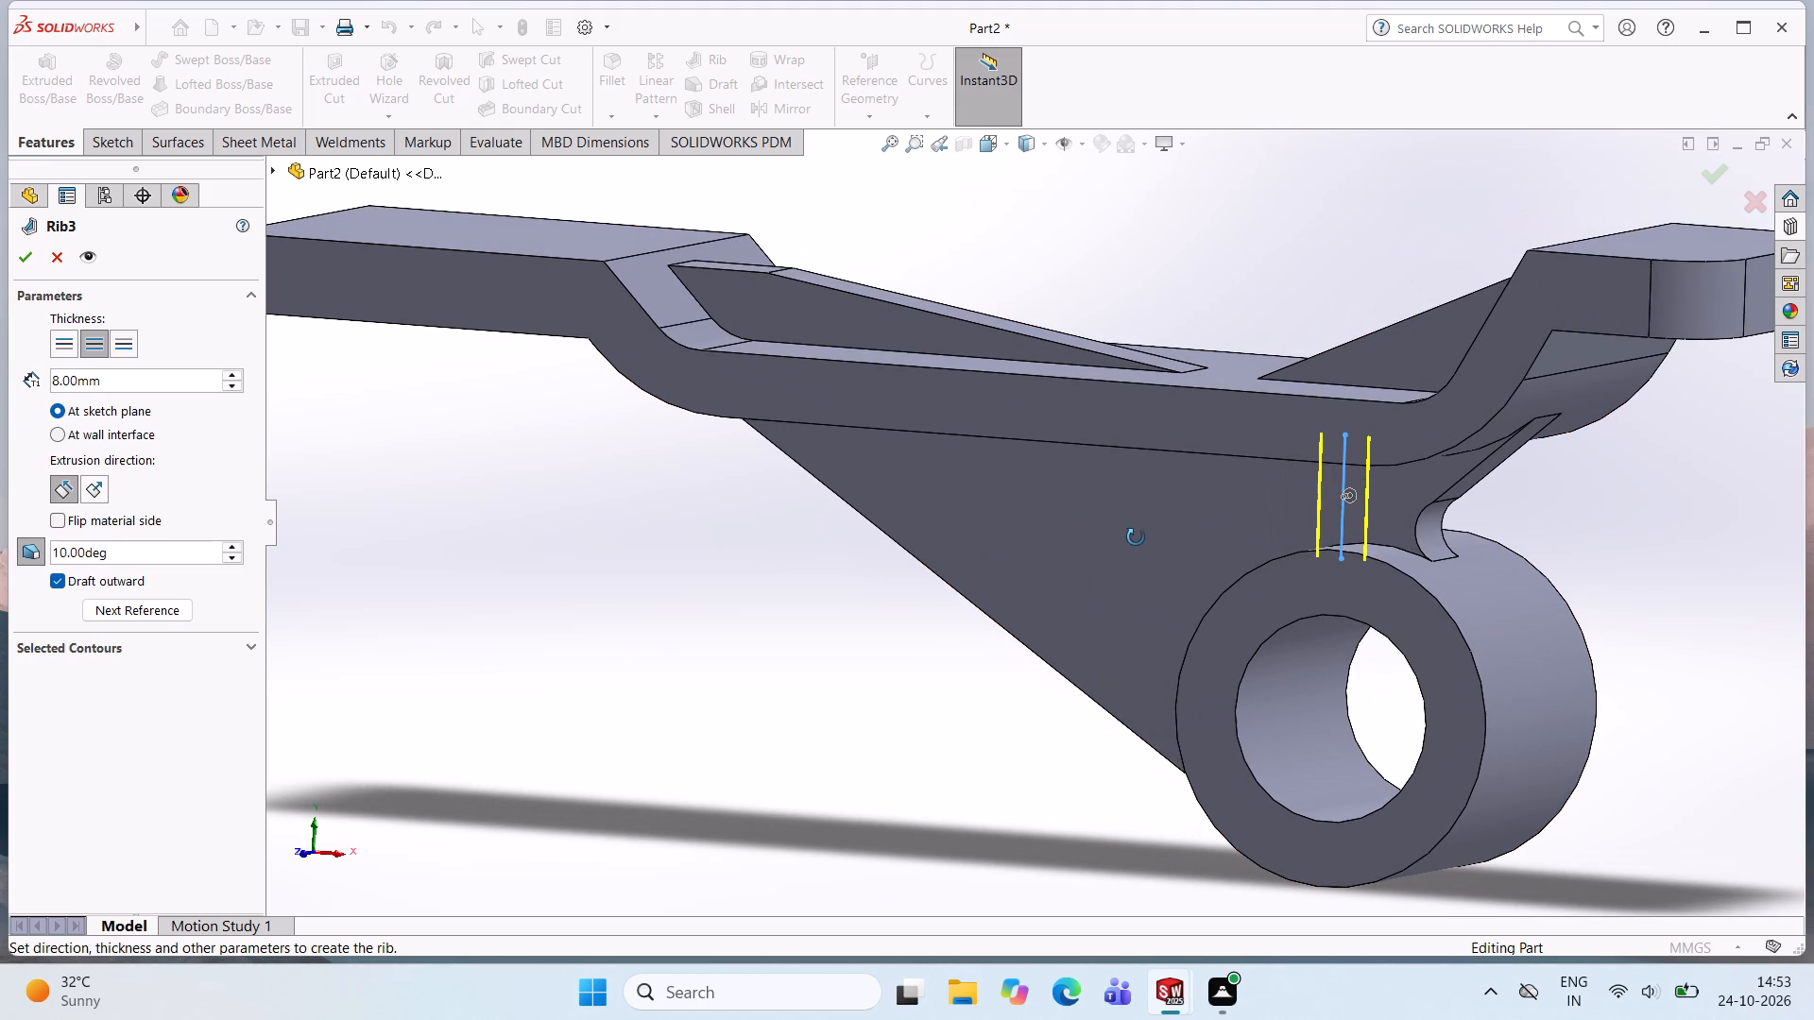
{"action": "middle_click_drag", "start_coordinate": [1136, 537], "coordinate": [1119, 542]}
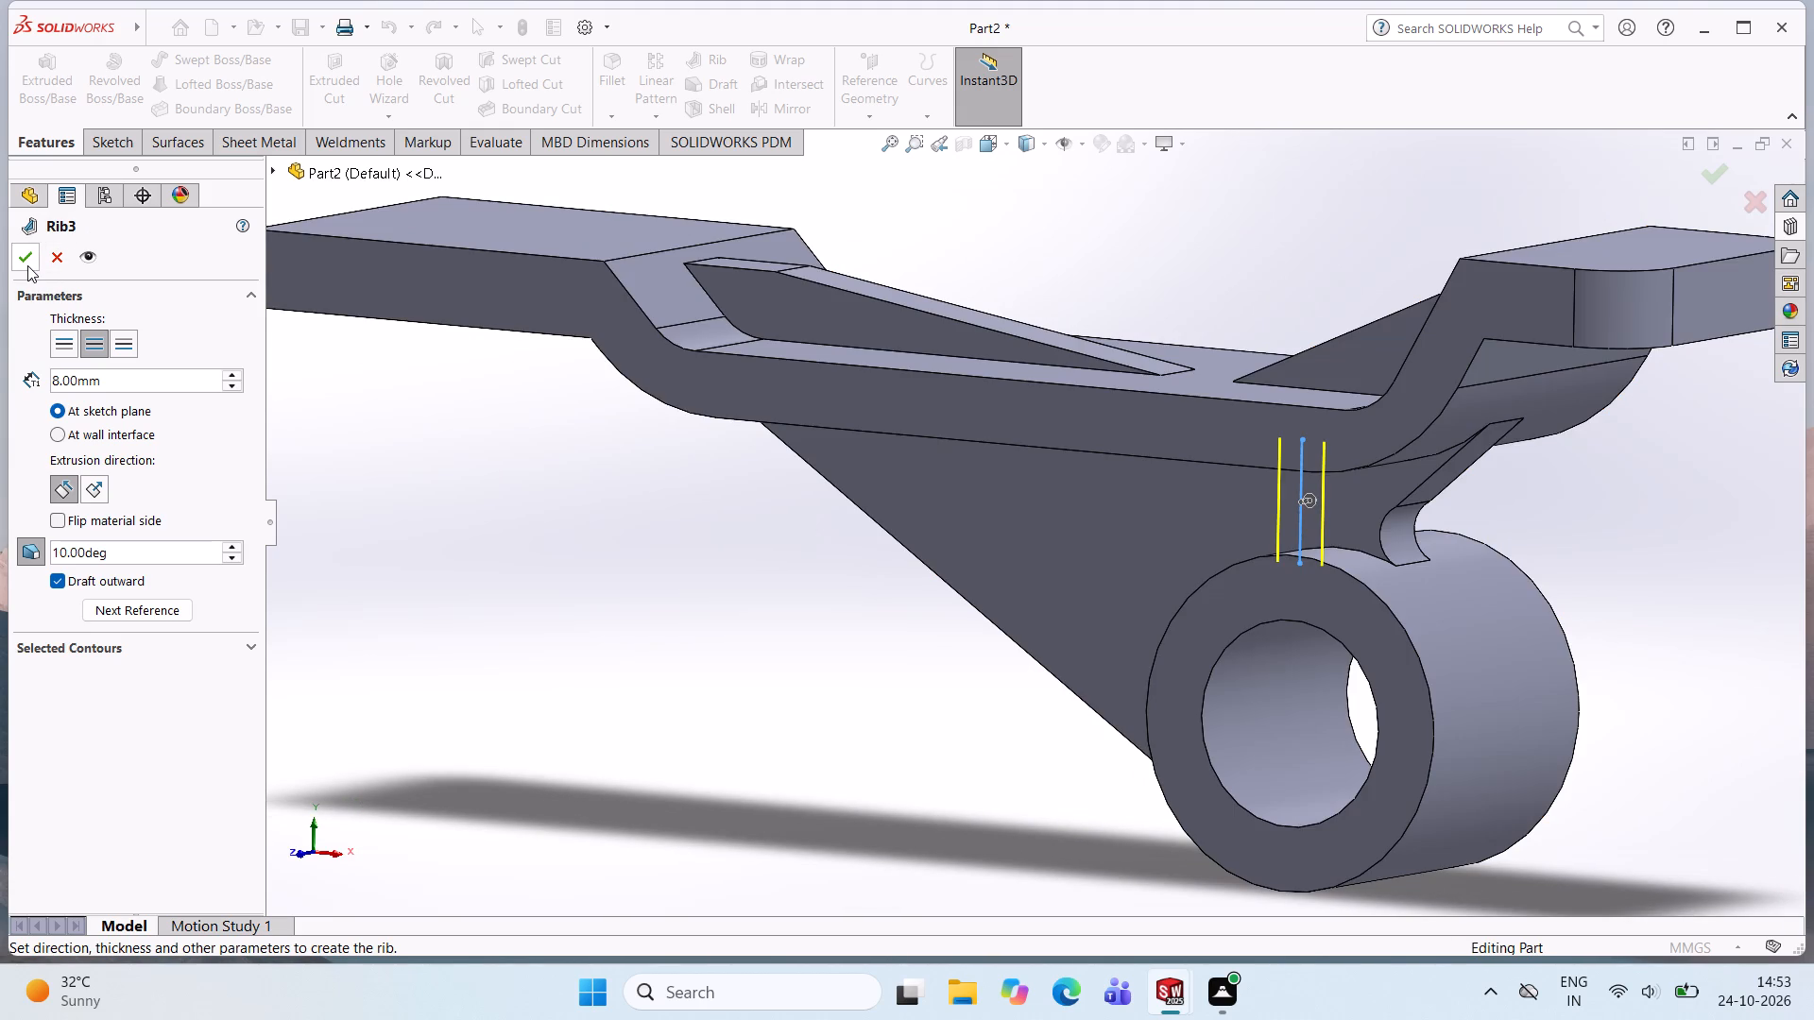
{"action": "left_click", "coordinate": [27, 264]}
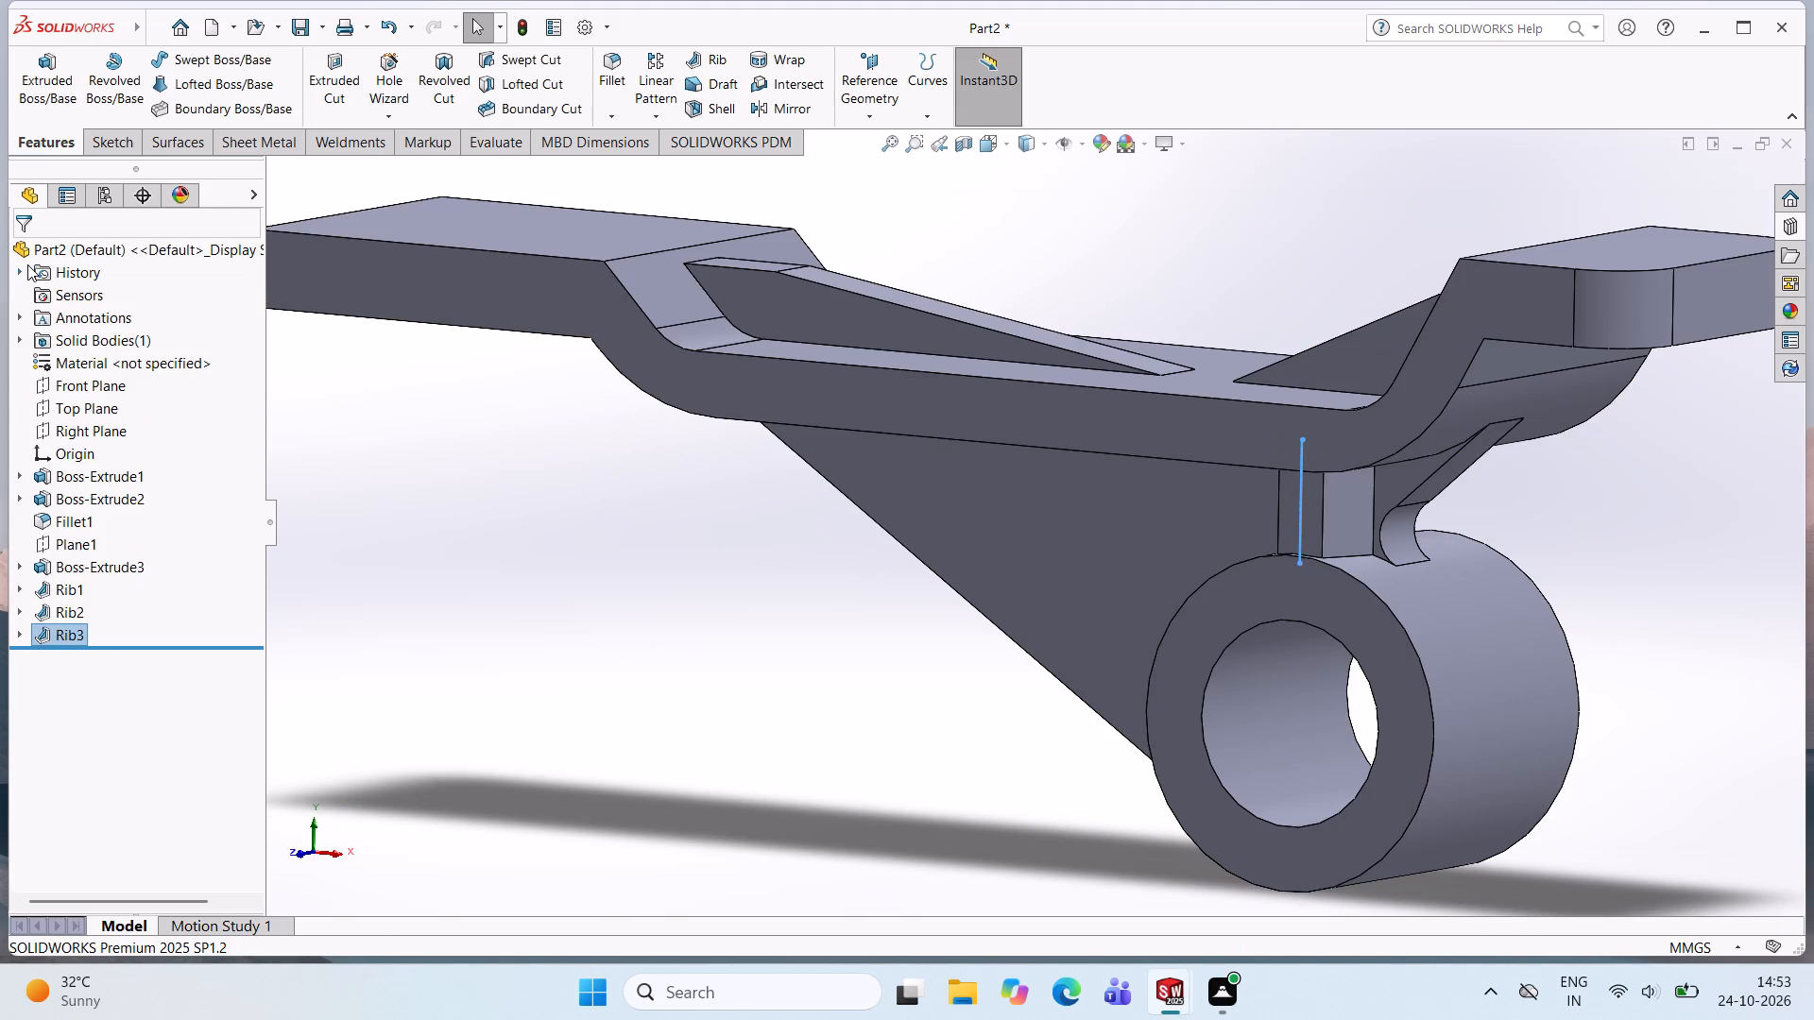
{"action": "middle_click_drag", "start_coordinate": [1024, 548], "coordinate": [907, 552]}
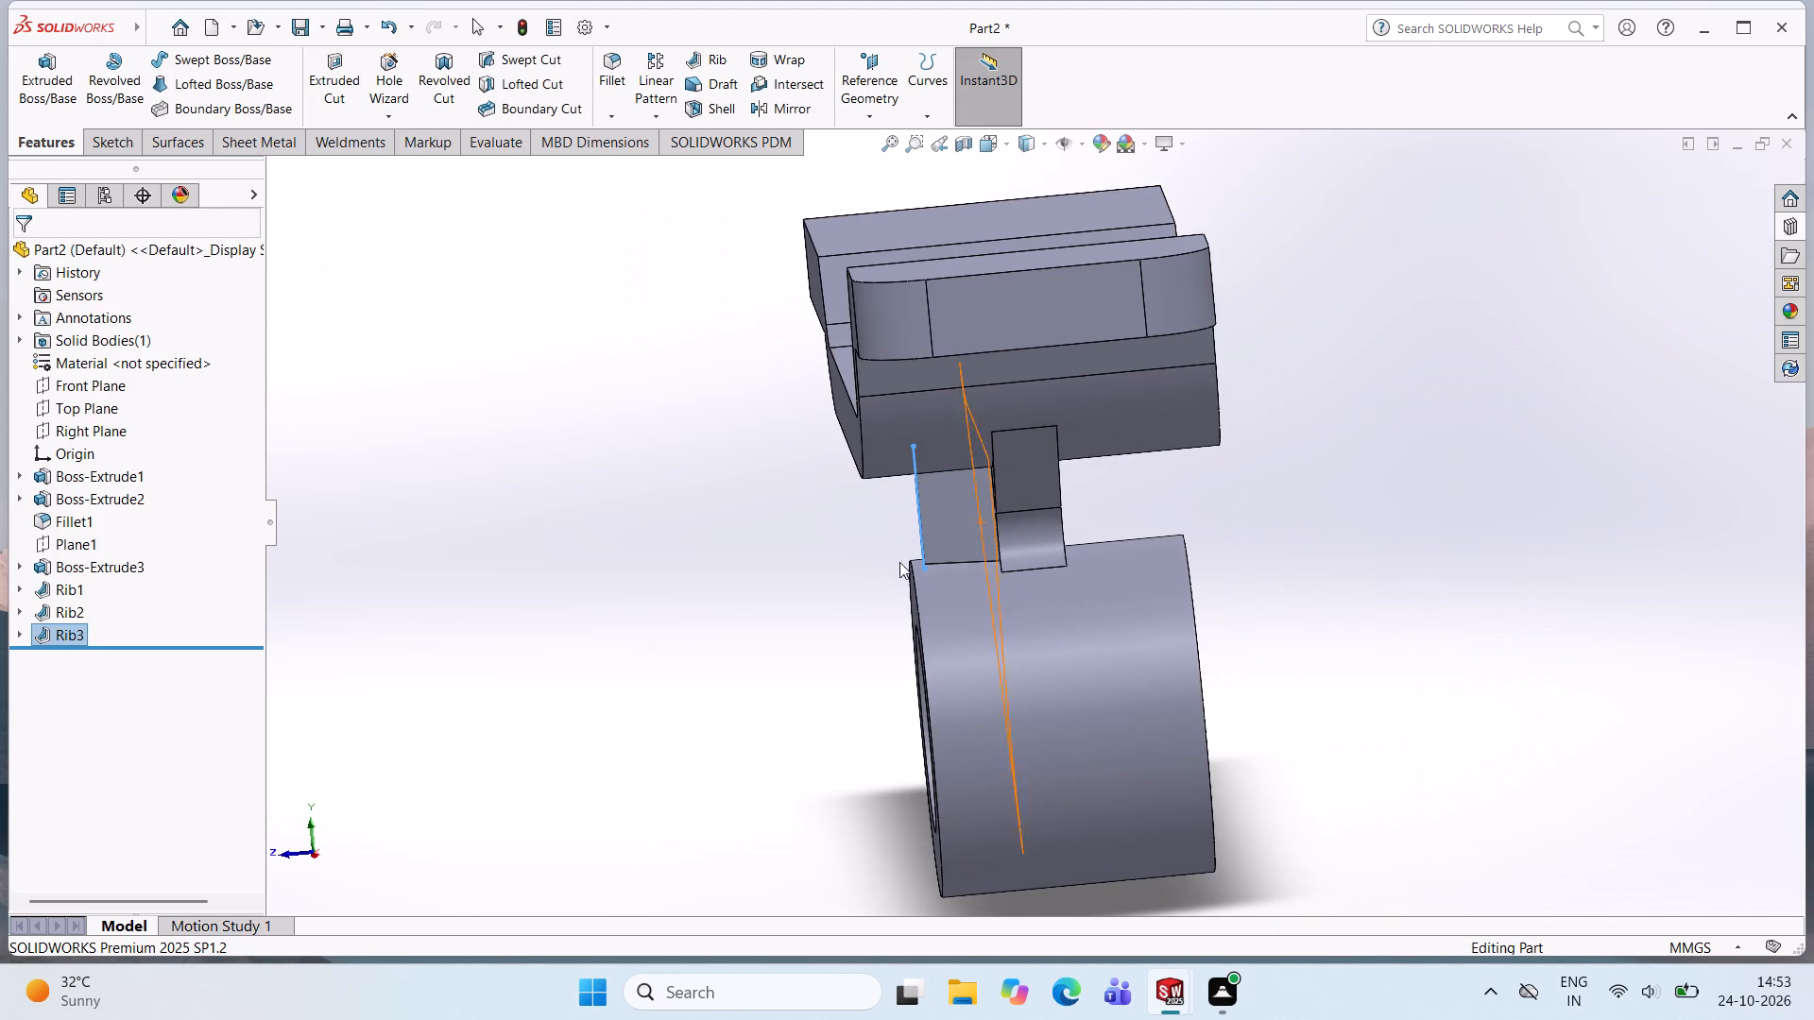
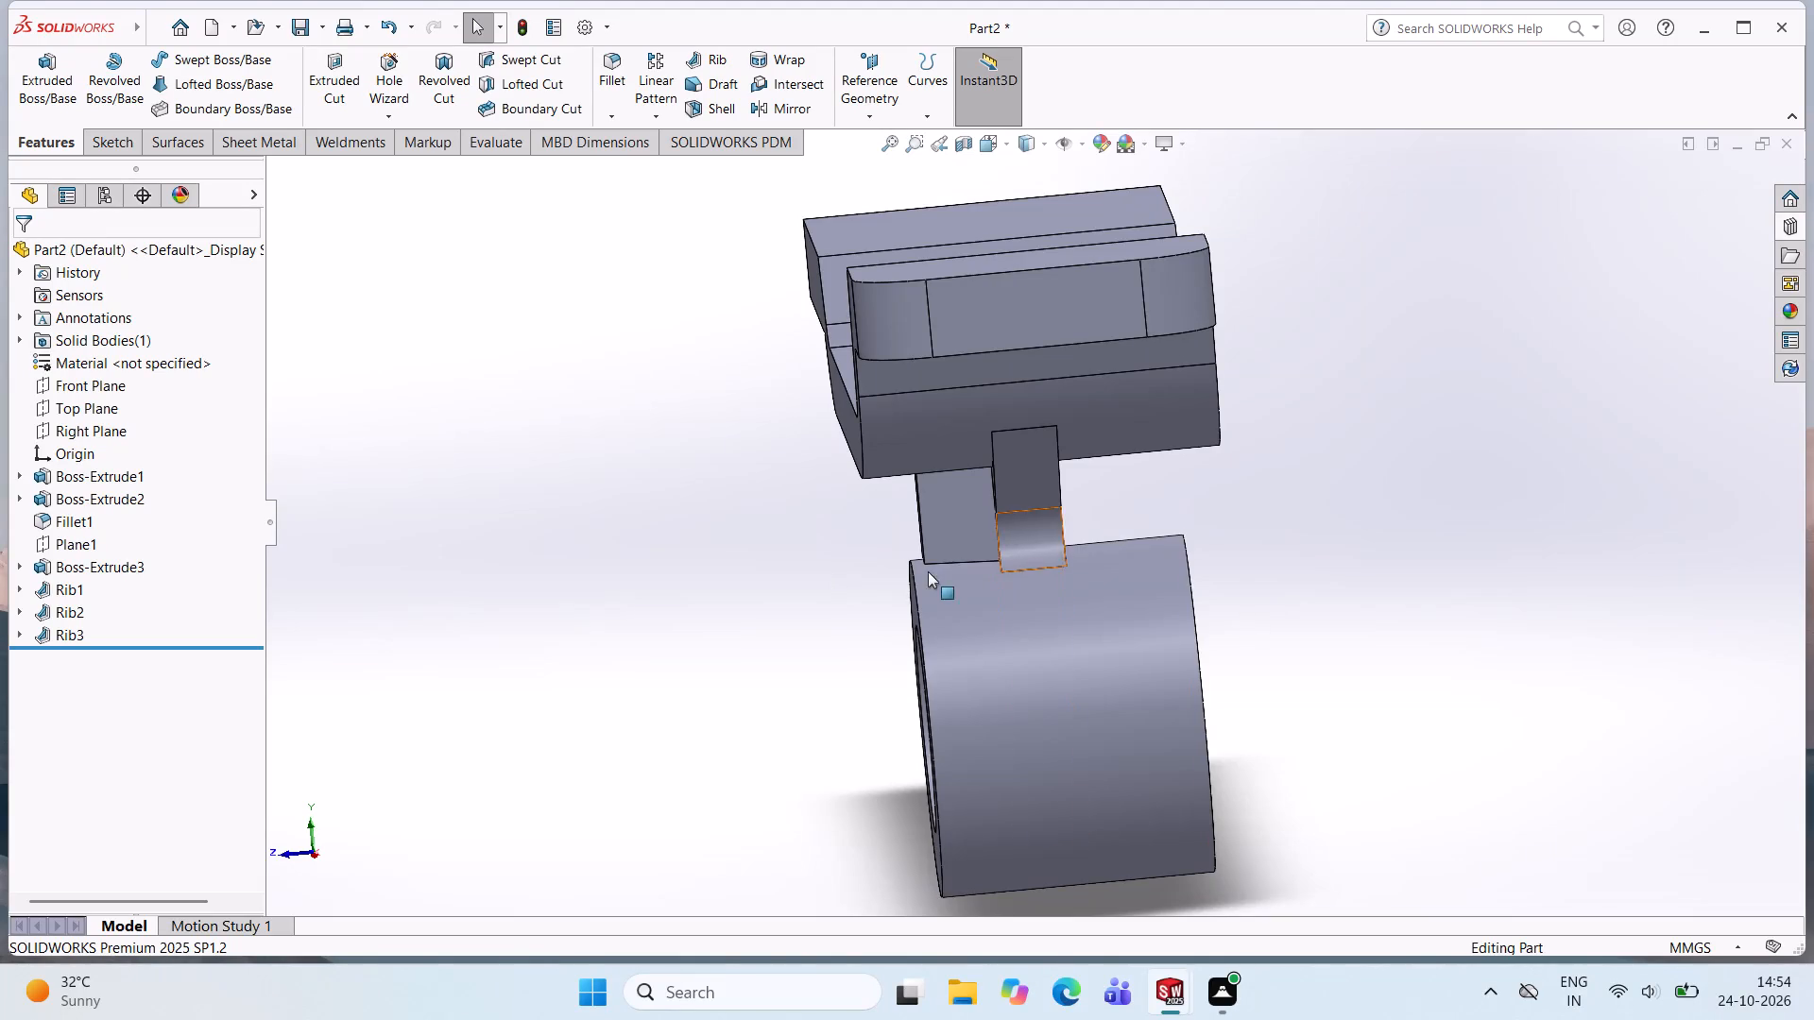
Mirror the drafted 8 mm side rib (Rib3) about the Front Plane to the other side of the centre rib.
{"action": "middle_click_drag", "start_coordinate": [967, 537], "coordinate": [1031, 545]}
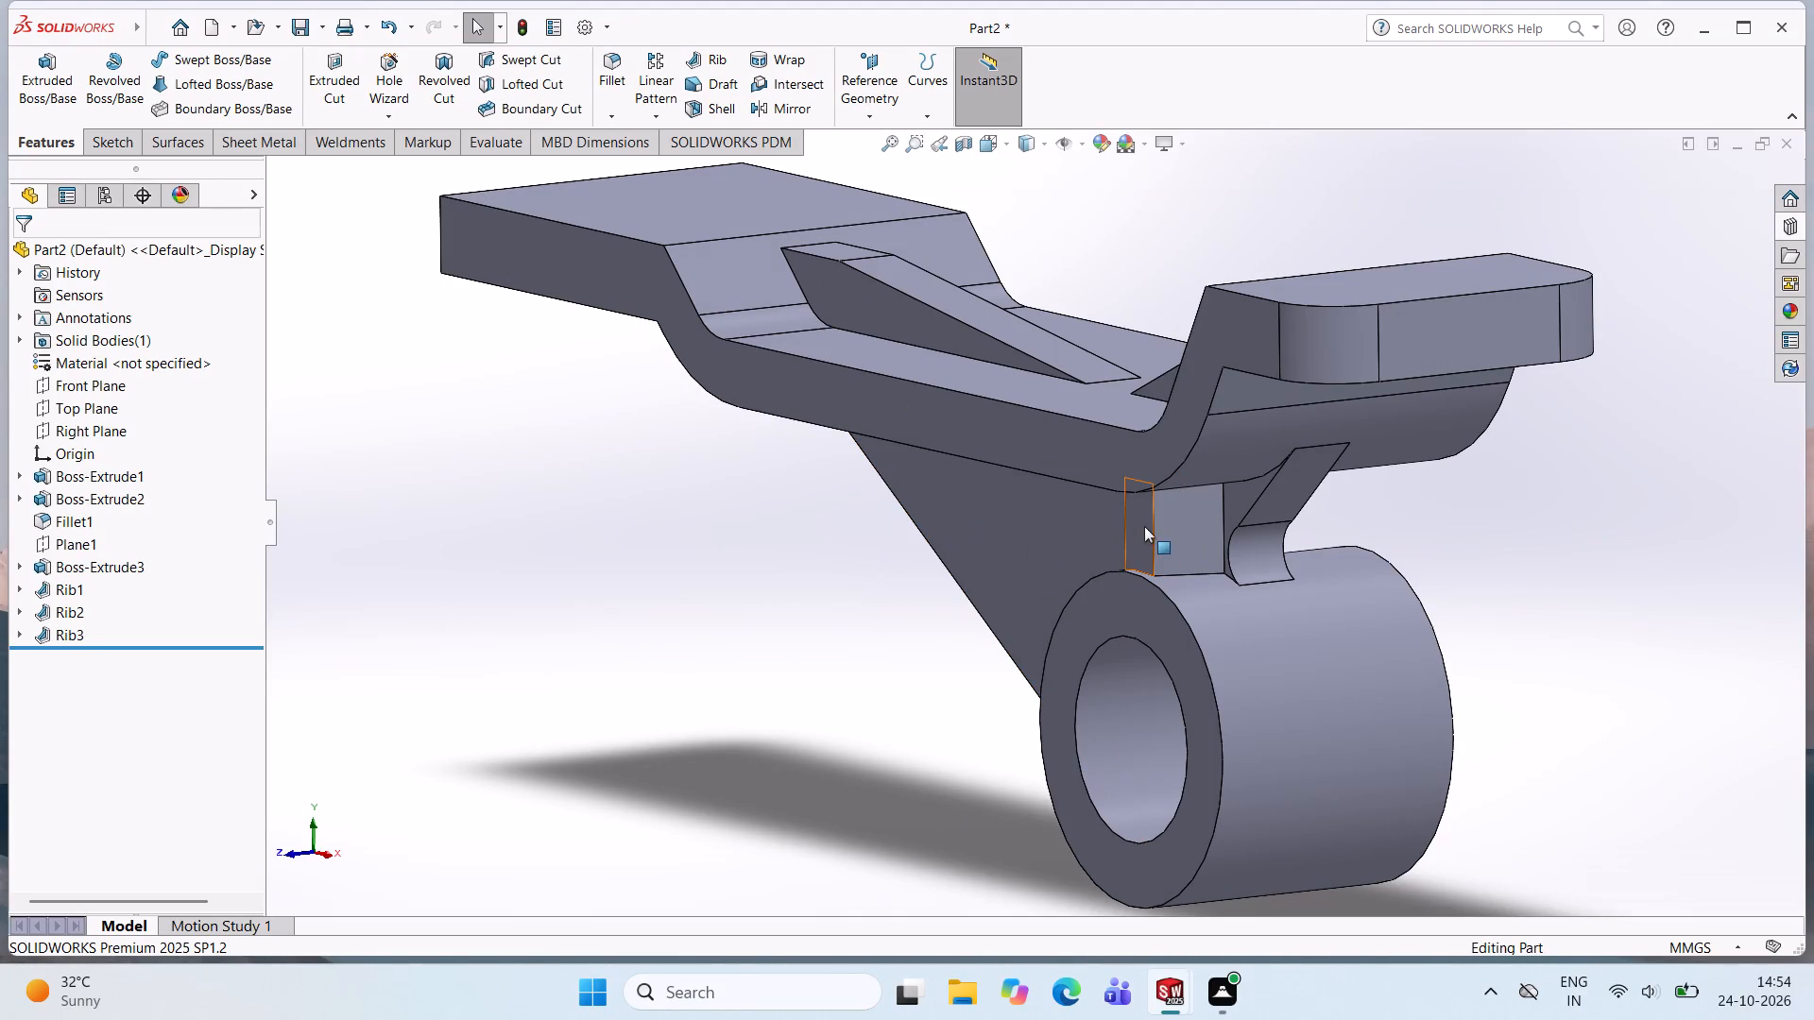
{"action": "left_click", "coordinate": [1145, 525]}
{"action": "left_click", "coordinate": [783, 109]}
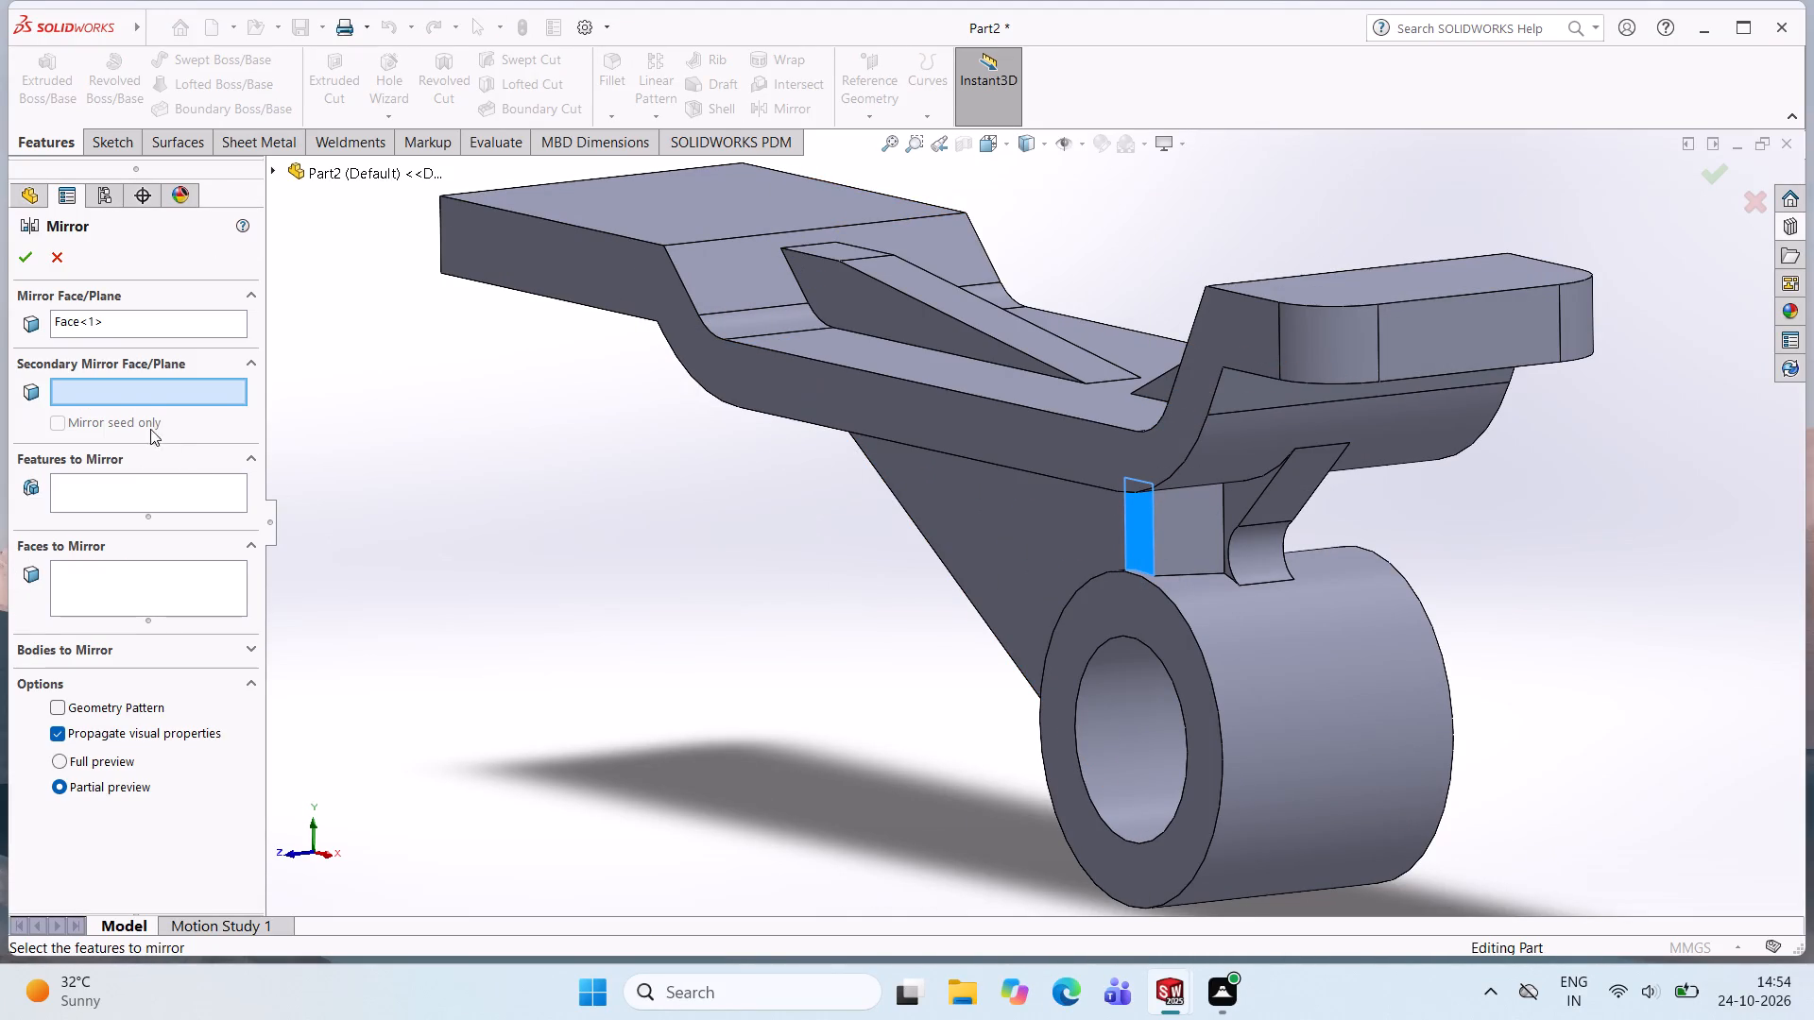
{"action": "left_click", "coordinate": [135, 497]}
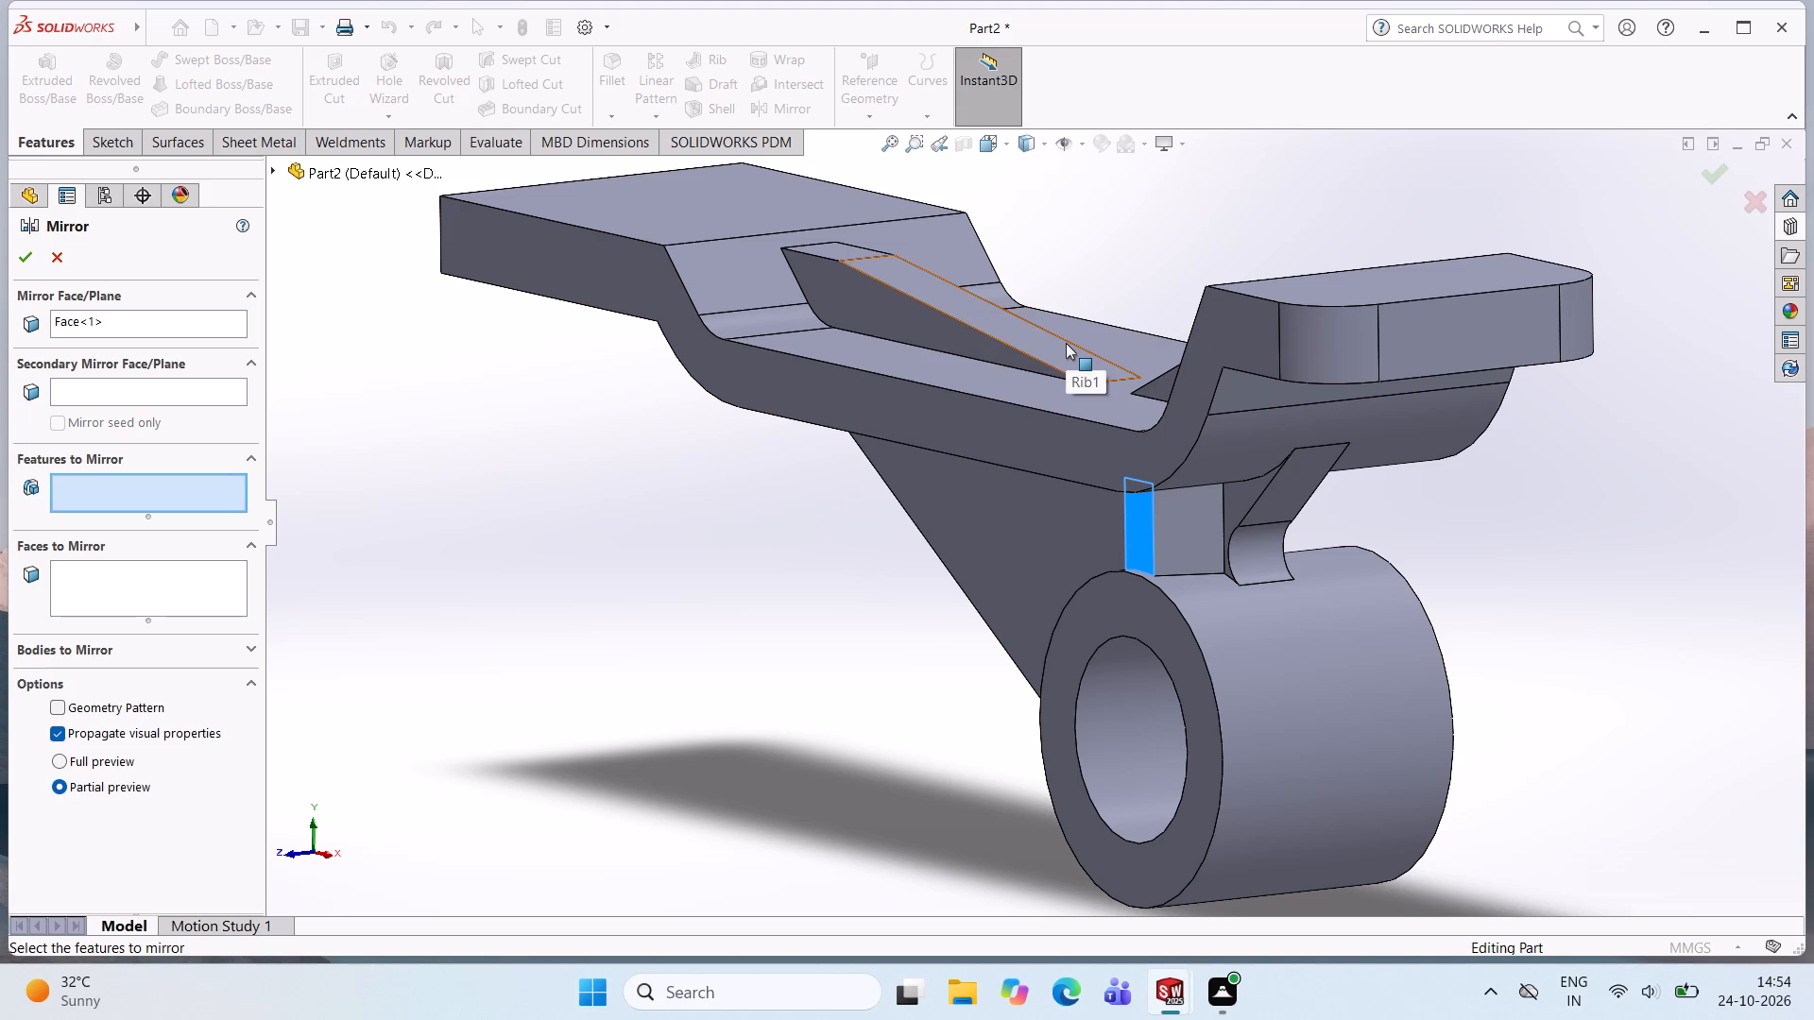
{"action": "left_click", "coordinate": [272, 171]}
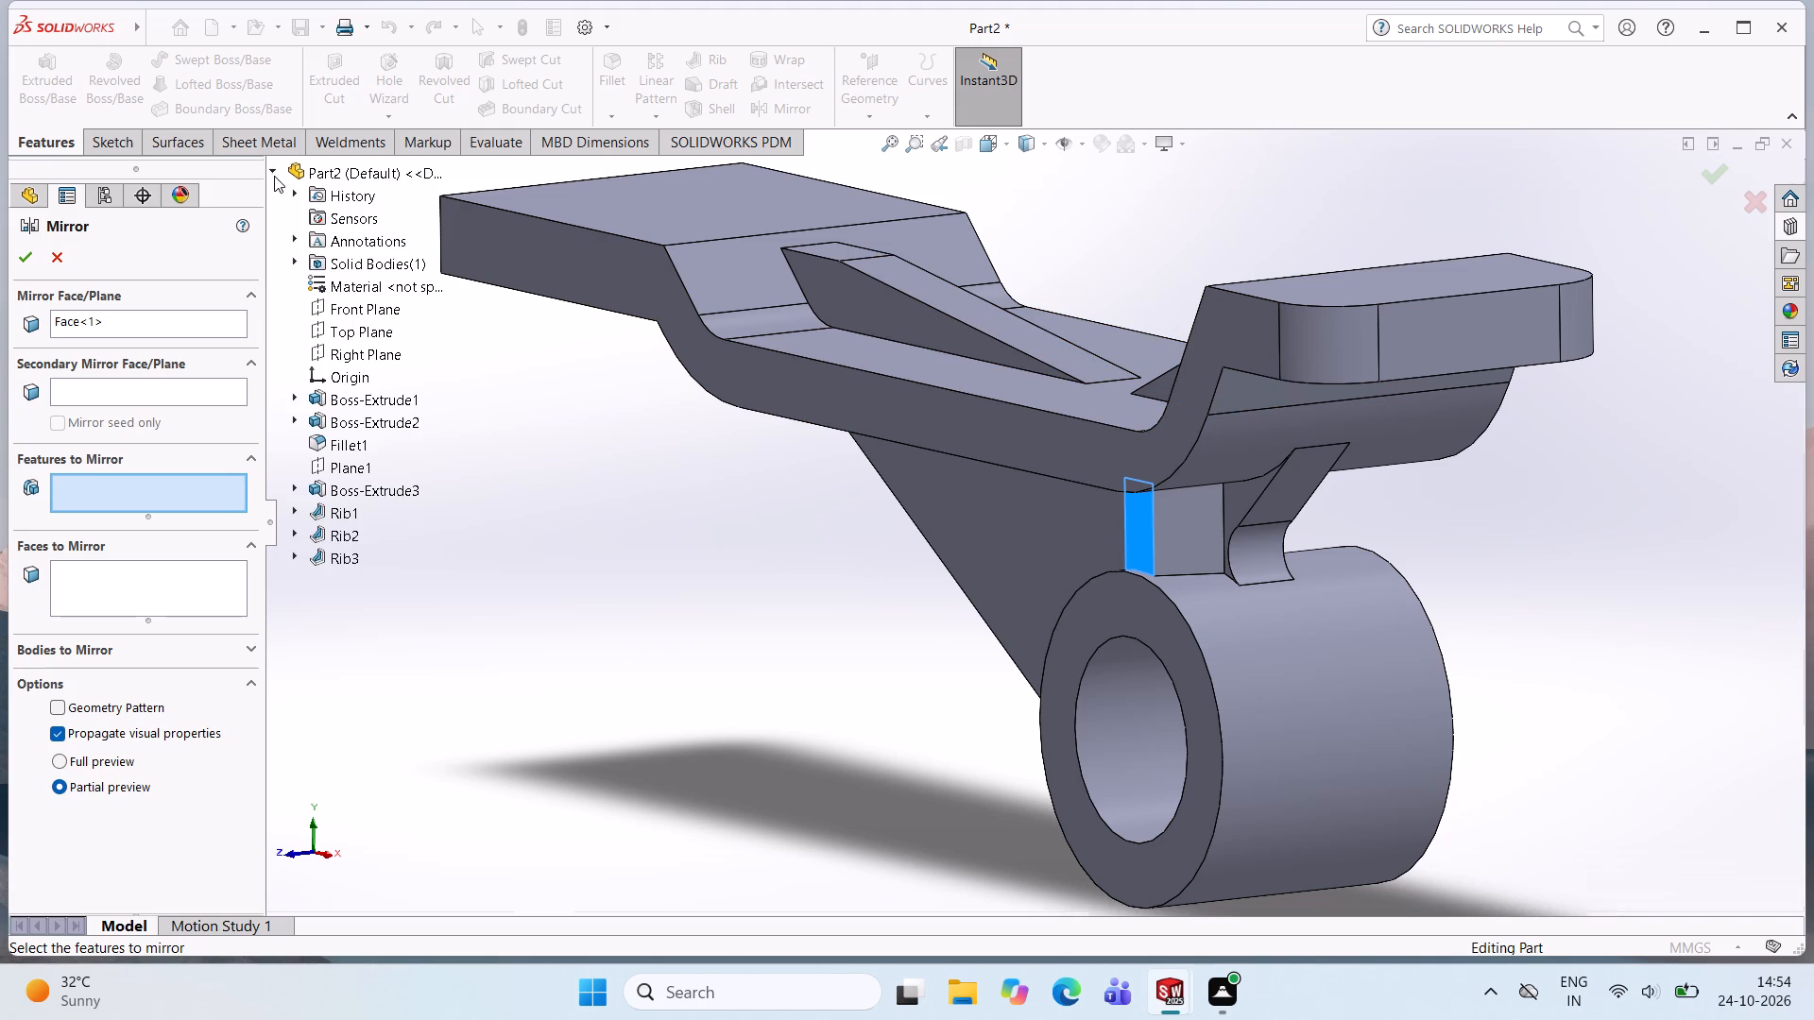
{"action": "left_click", "coordinate": [376, 314]}
{"action": "left_click", "coordinate": [379, 314]}
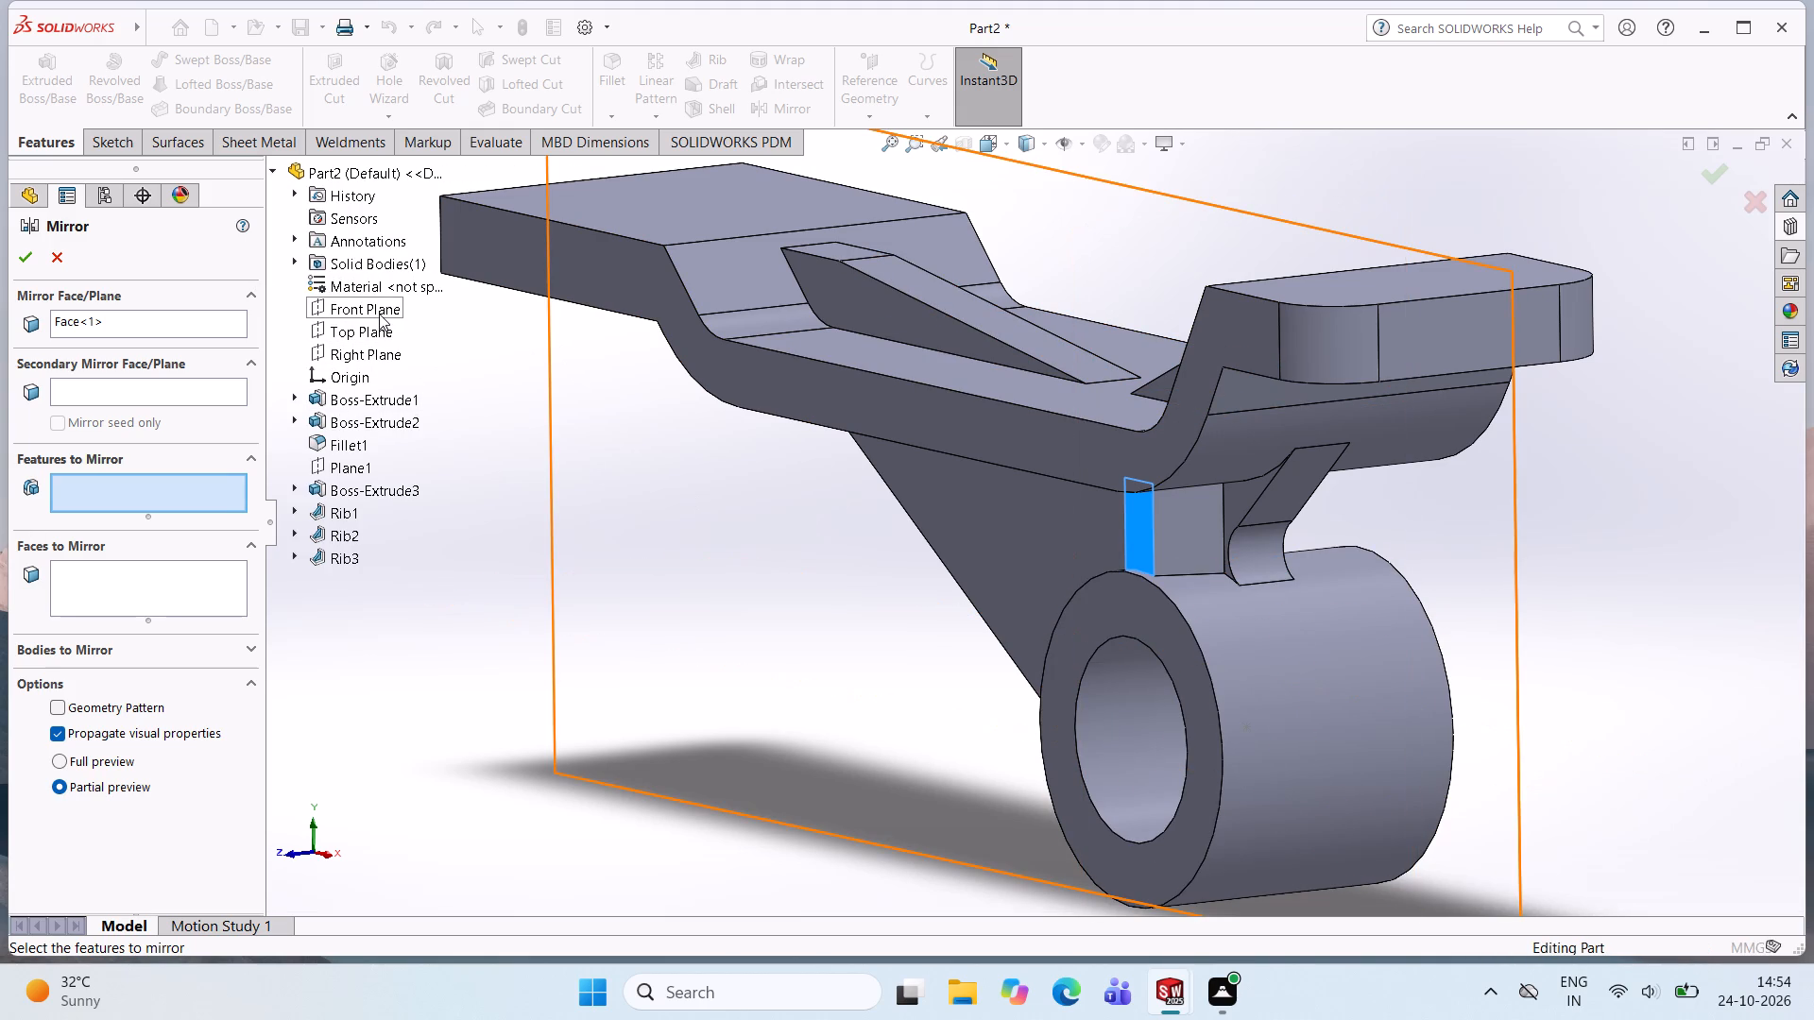
{"action": "middle_click_drag", "start_coordinate": [989, 541], "coordinate": [935, 532]}
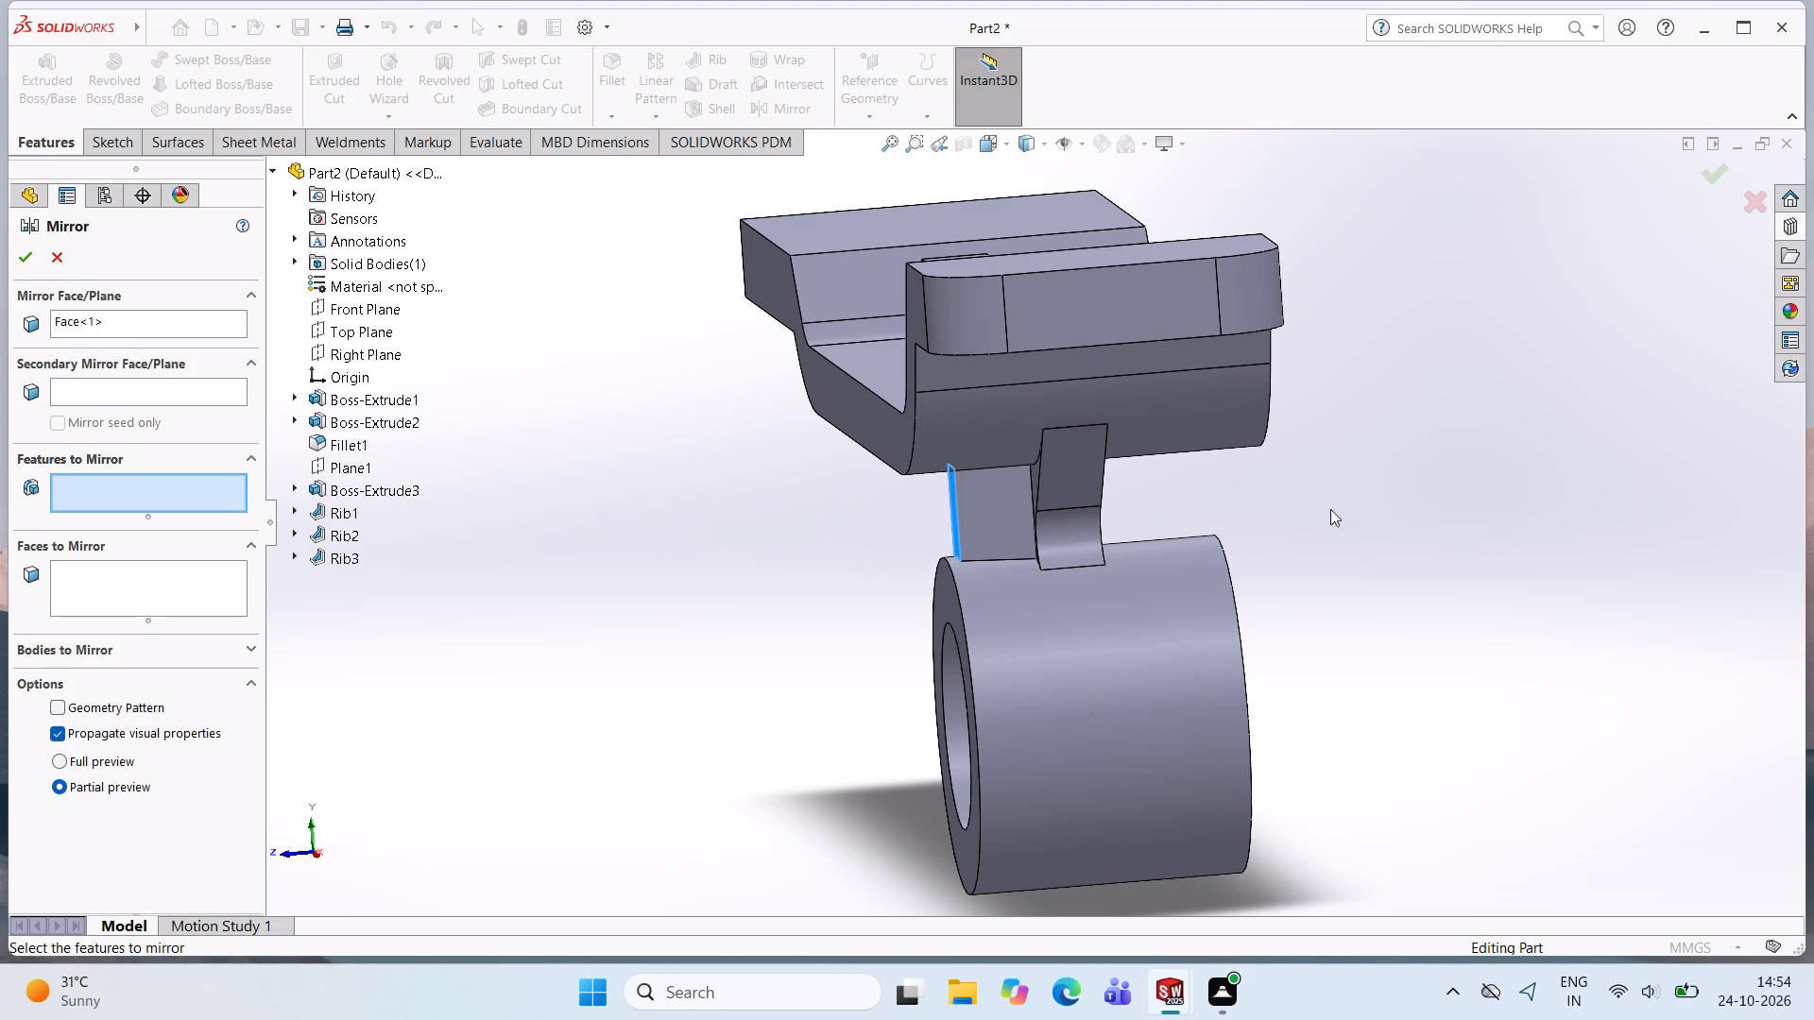
{"action": "left_click", "coordinate": [161, 325]}
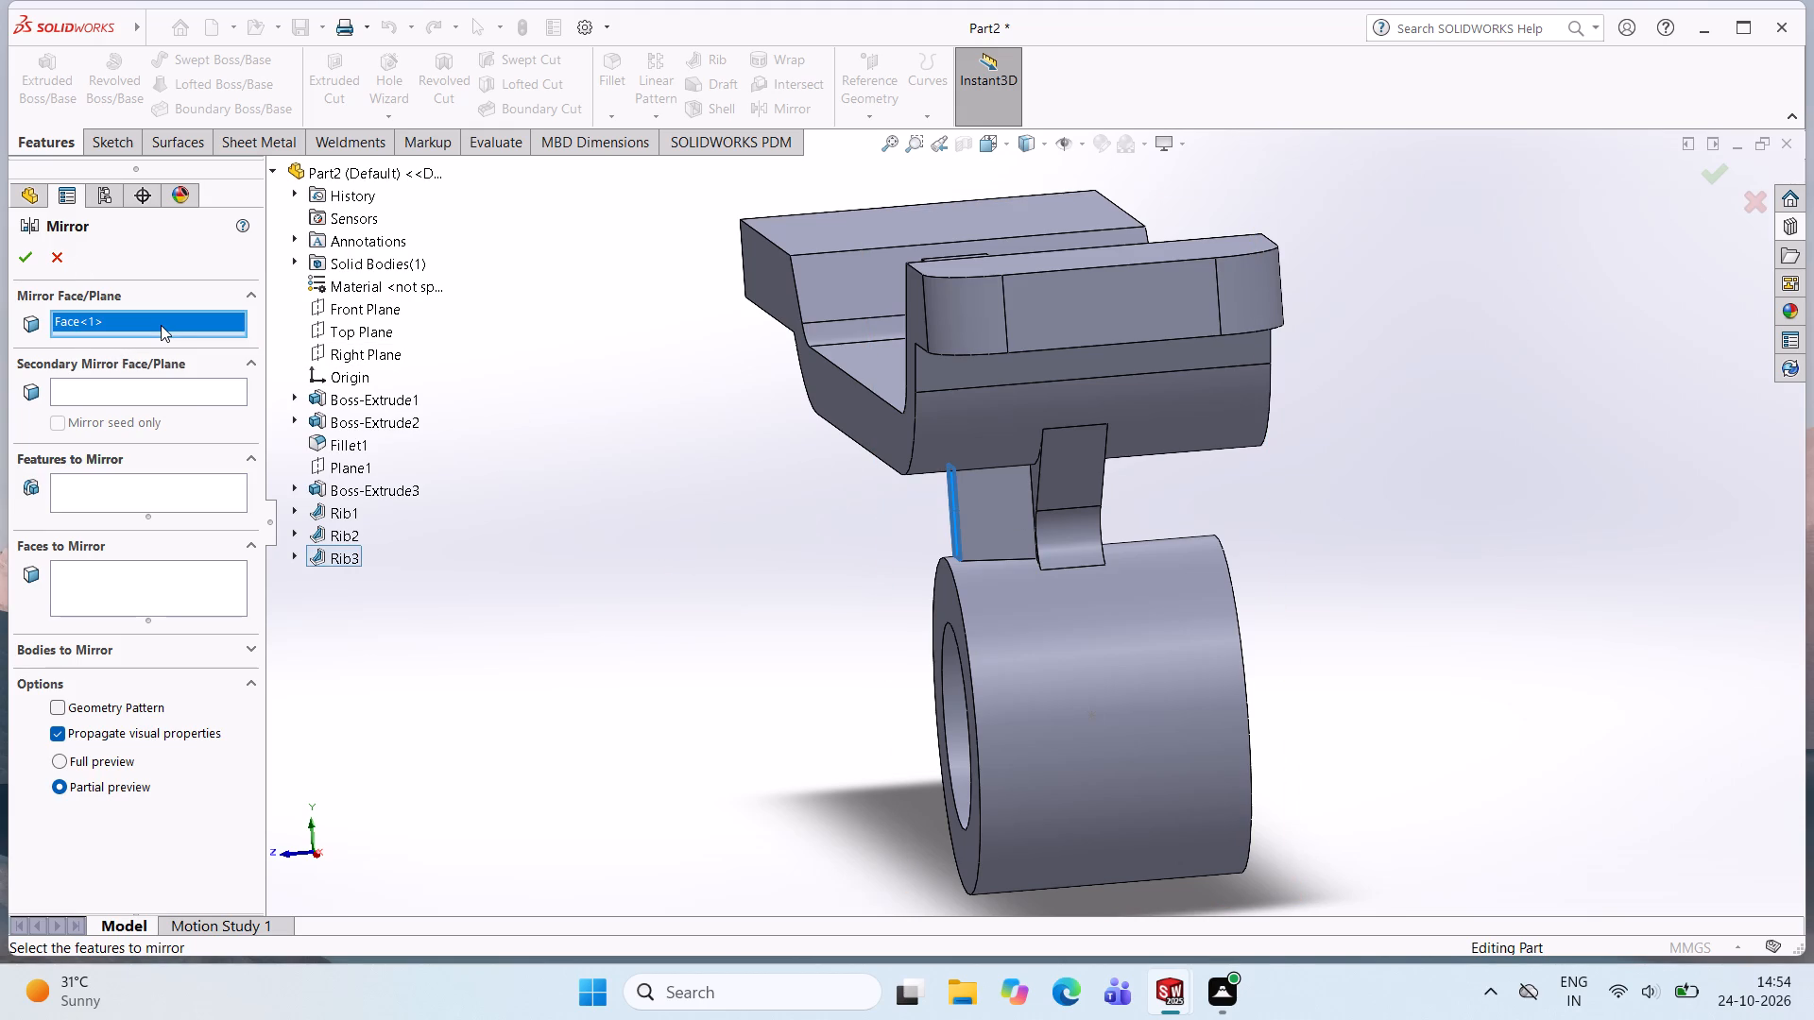
{"action": "left_click", "coordinate": [372, 316]}
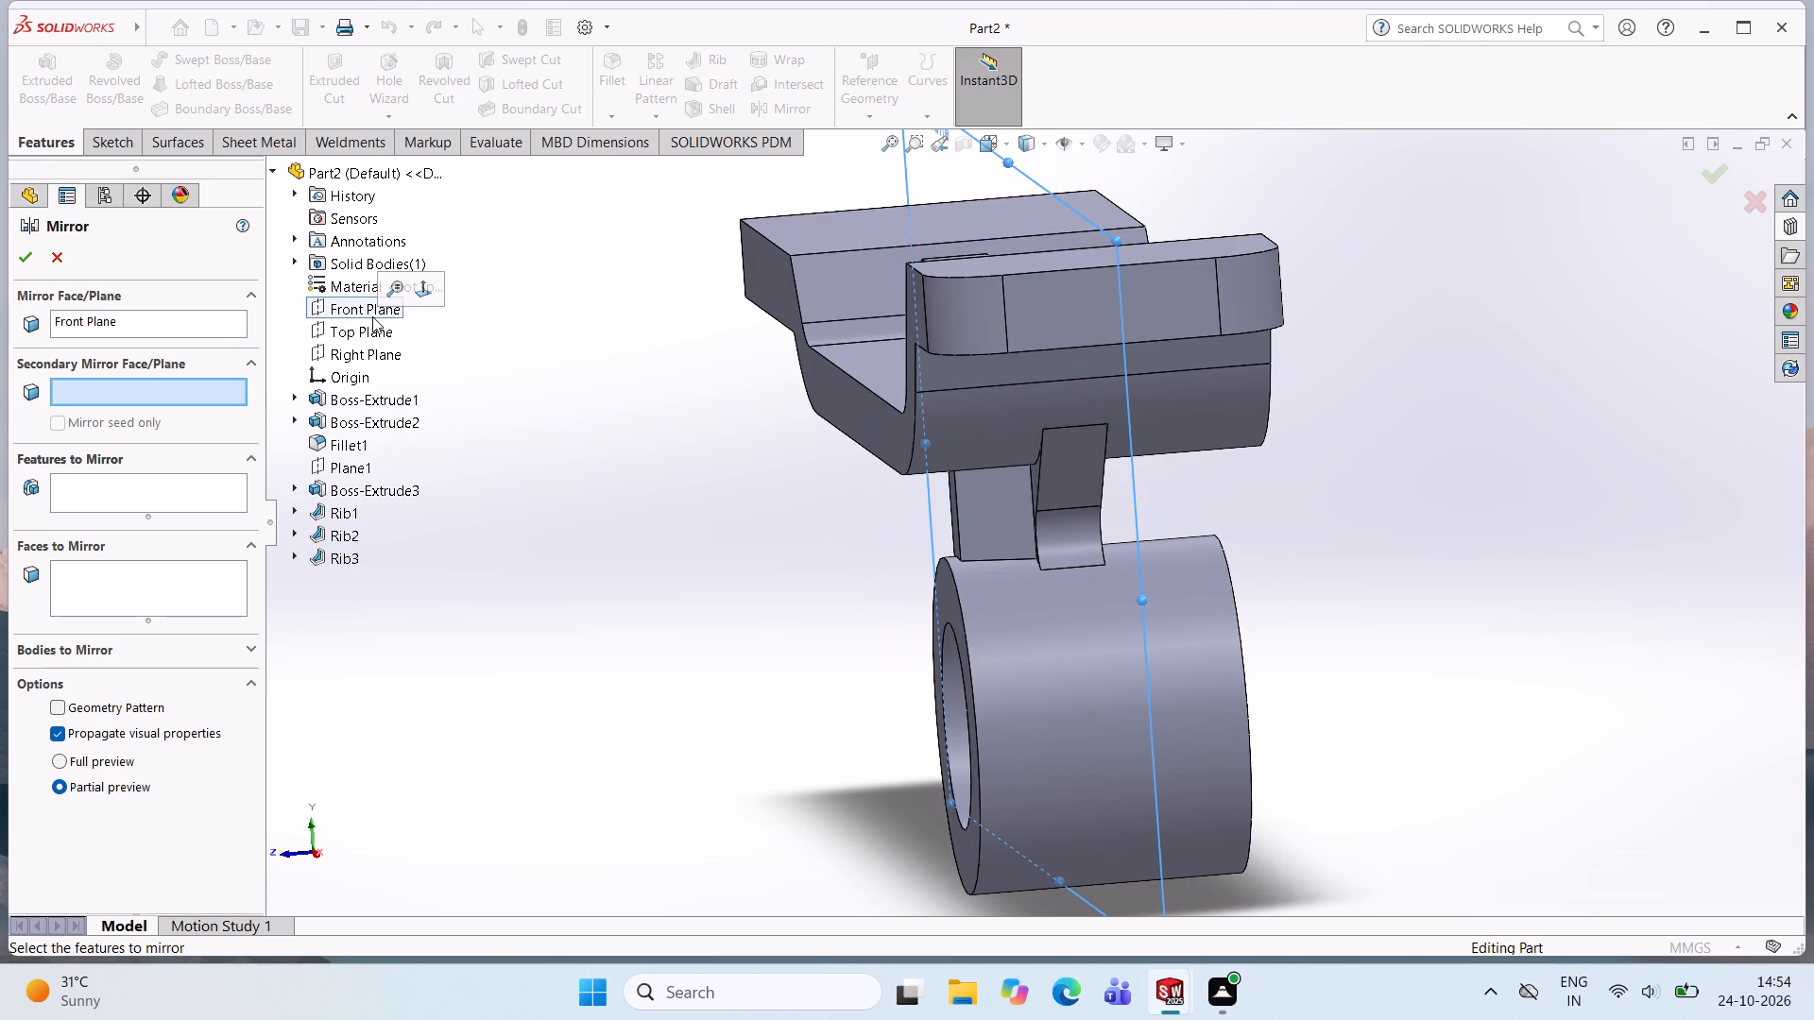
{"action": "left_click", "coordinate": [204, 493]}
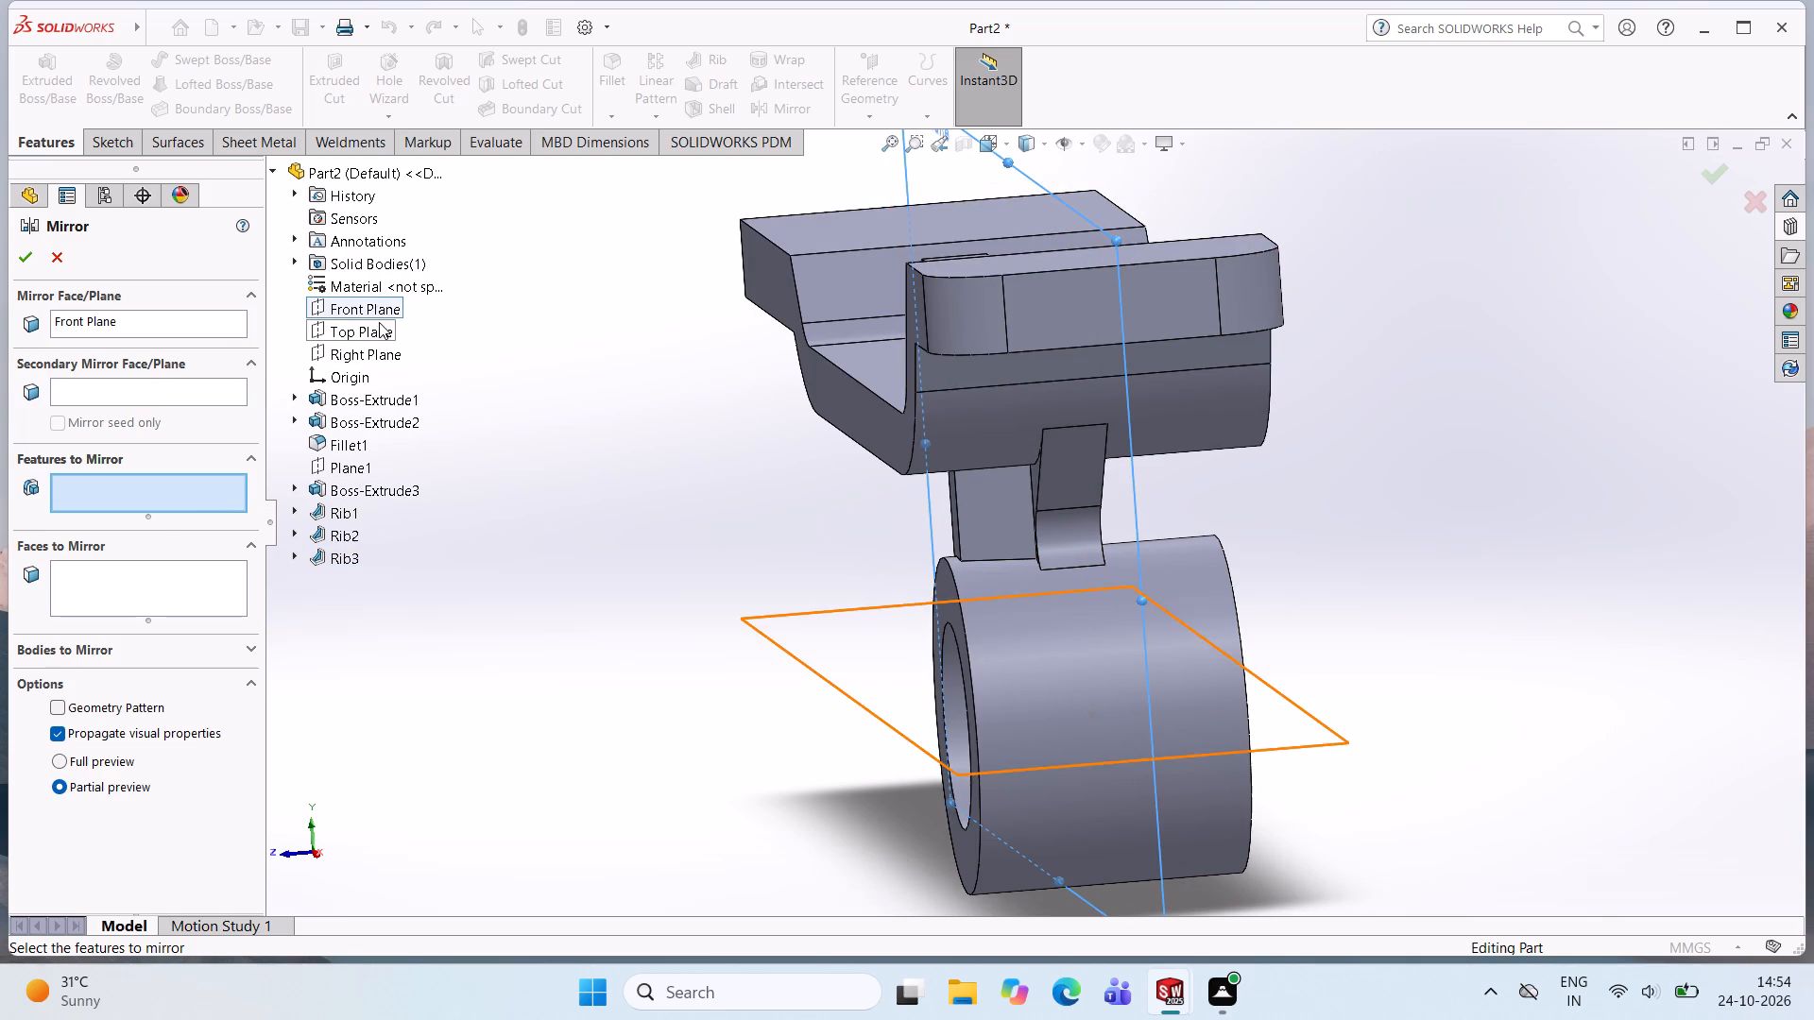
{"action": "left_click", "coordinate": [385, 308]}
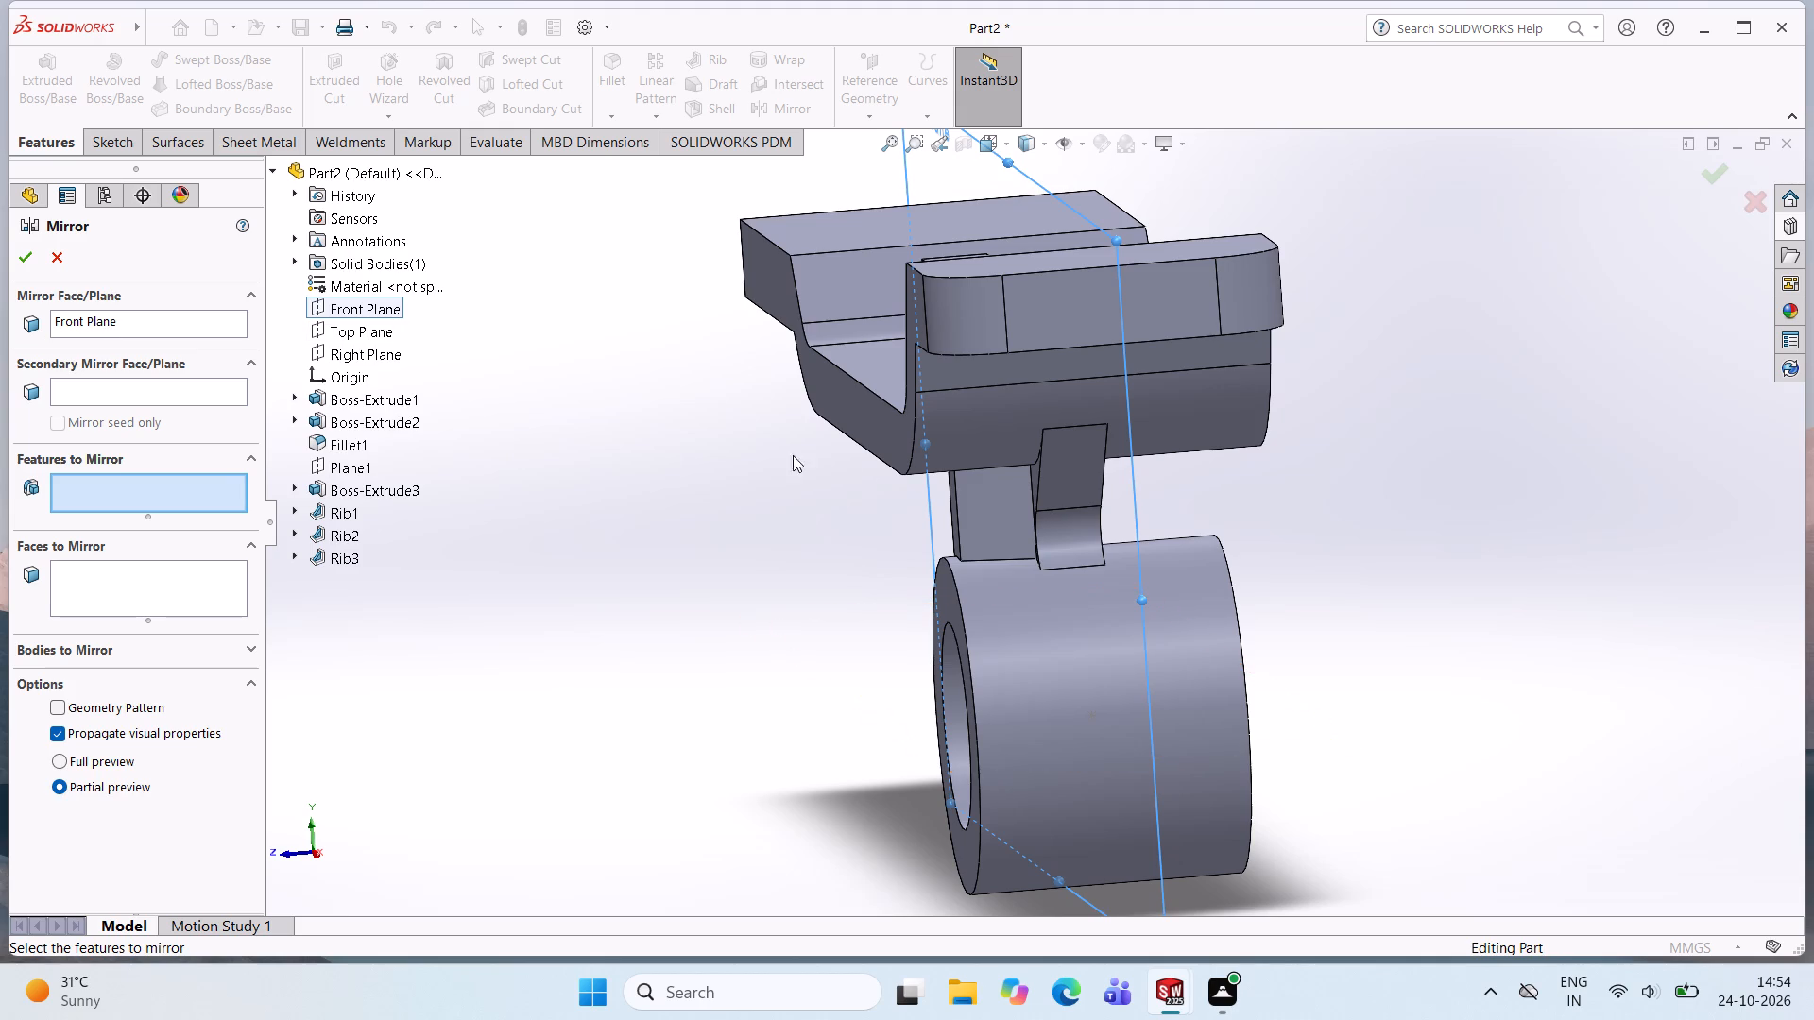
{"action": "left_click", "coordinate": [997, 511]}
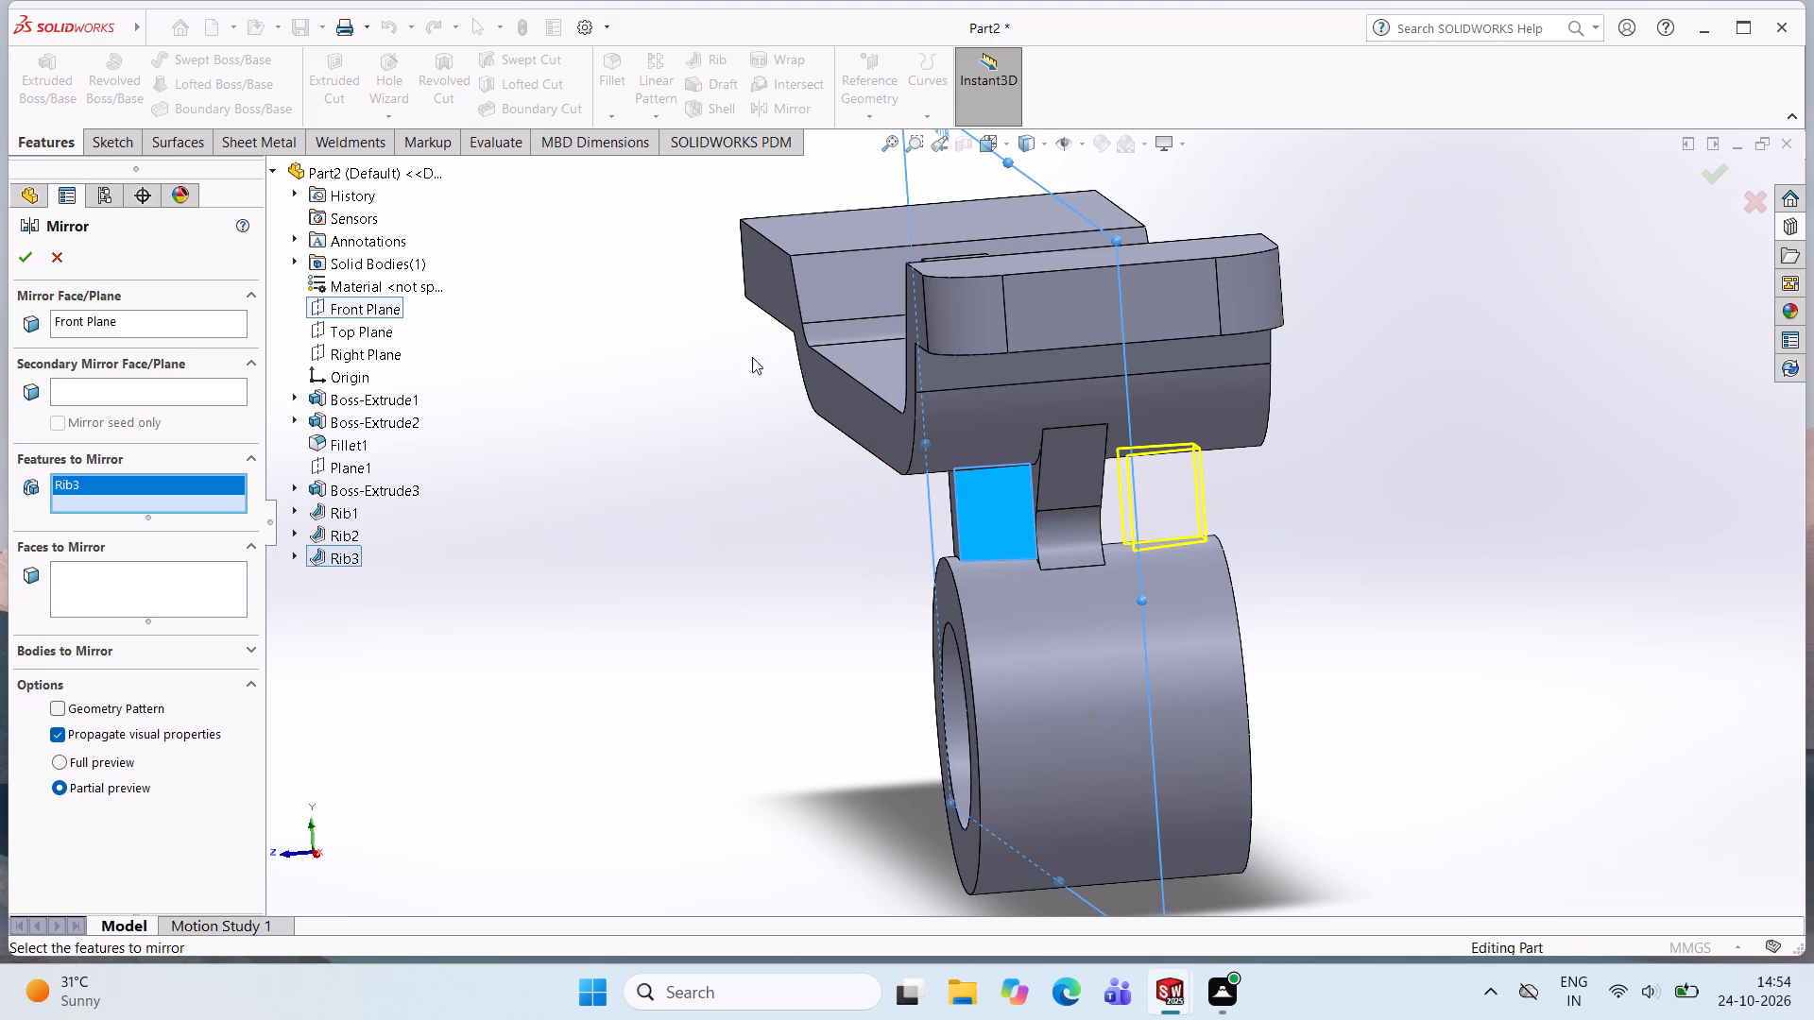
{"action": "left_click", "coordinate": [24, 266]}
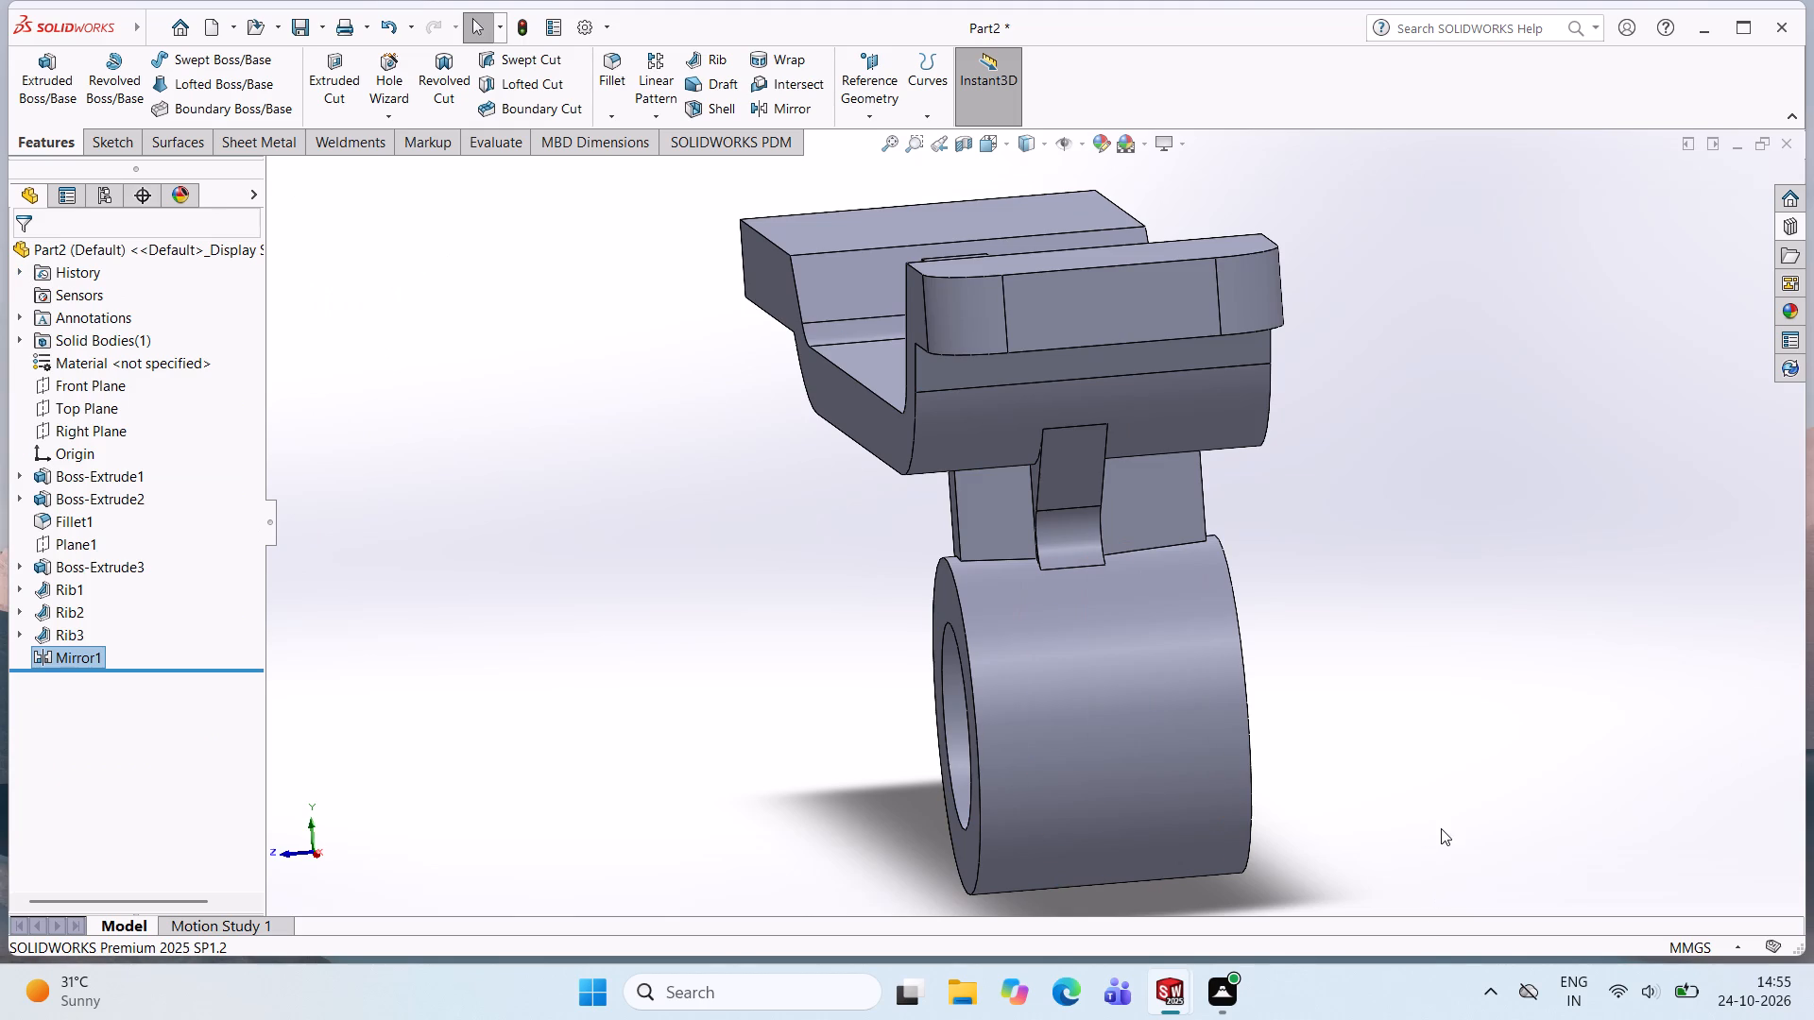
Examine the mirrored side rib, the cylinder and the plate's upper side from several angles.
{"action": "middle_click_drag", "start_coordinate": [1443, 826], "coordinate": [1519, 826]}
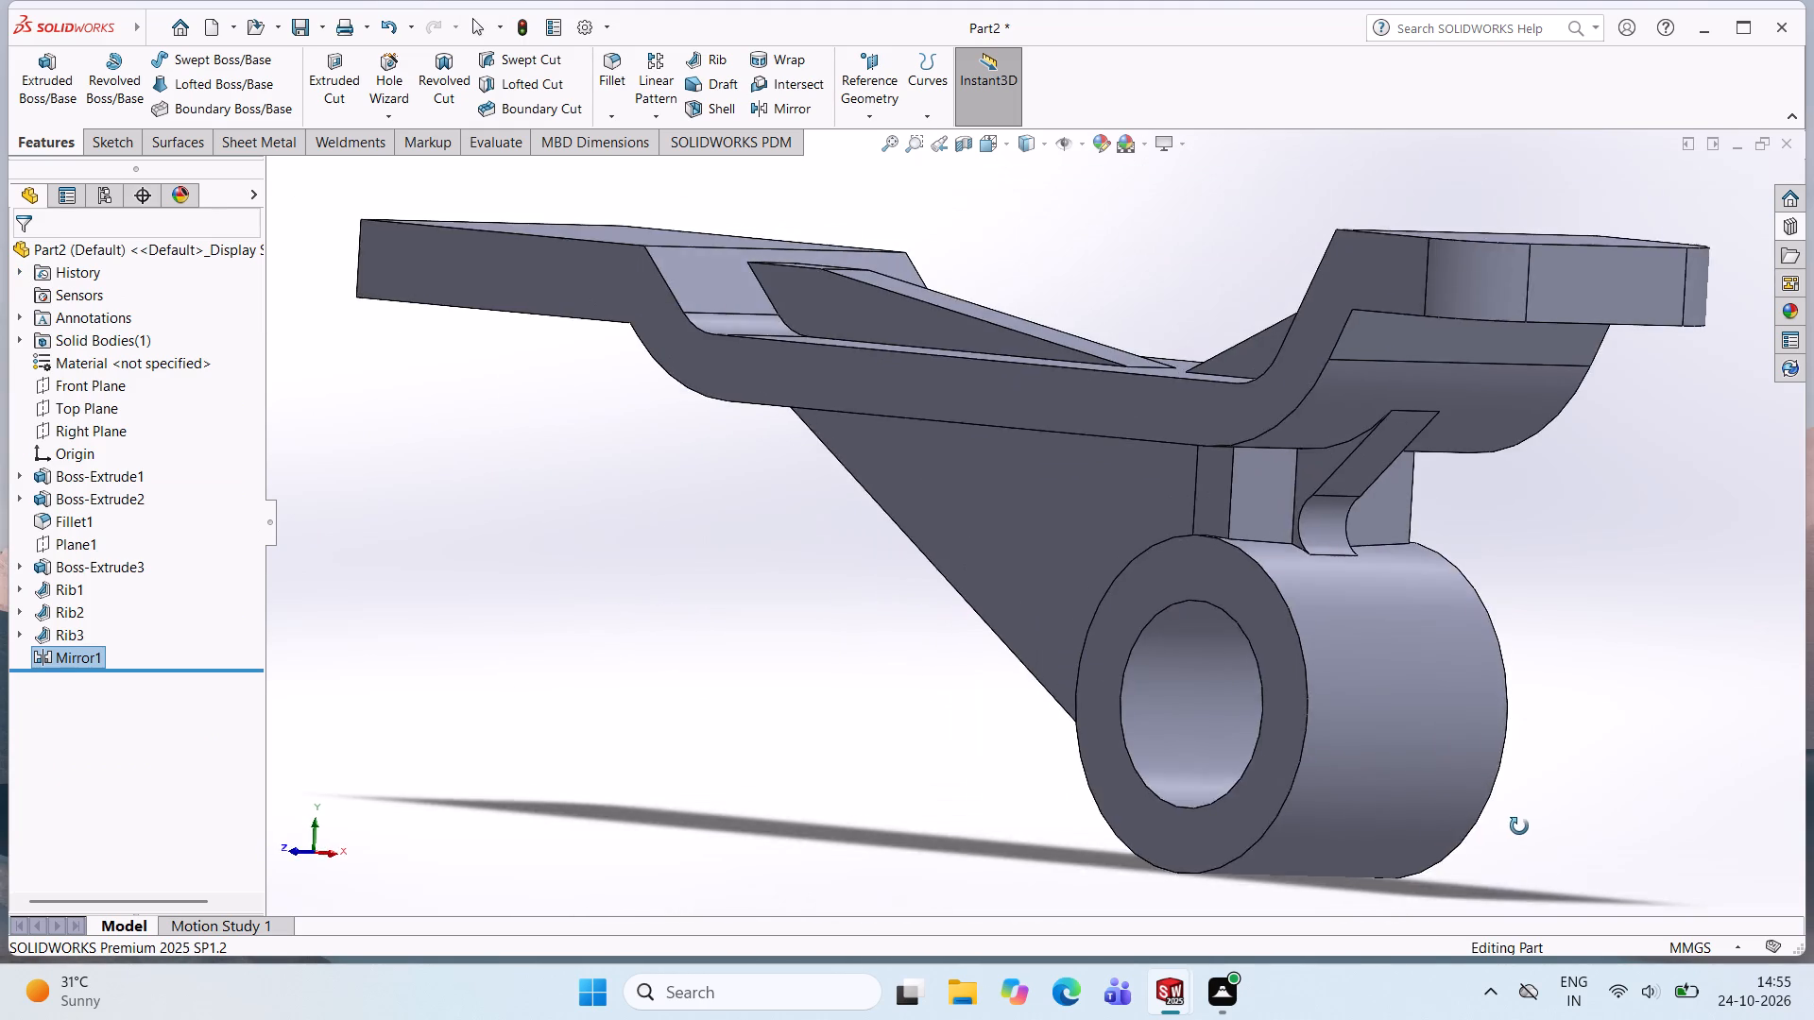
{"action": "middle_click_drag", "start_coordinate": [1519, 826], "coordinate": [1530, 800]}
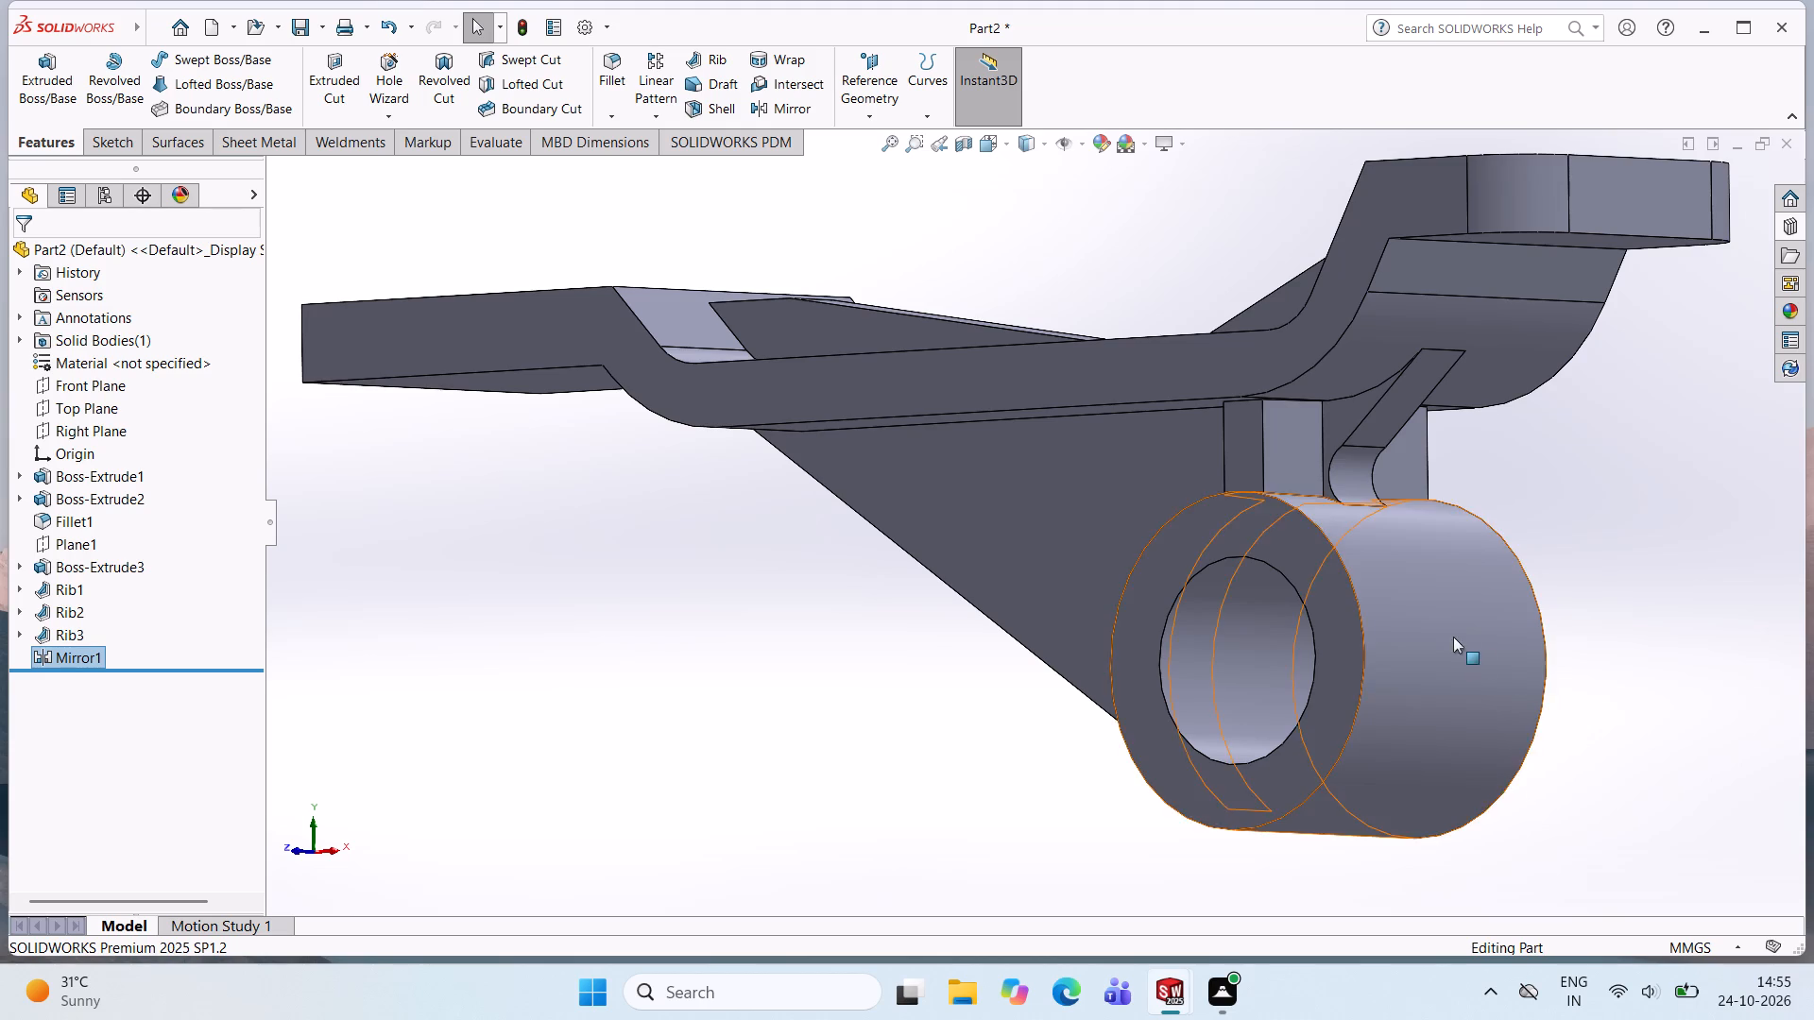
{"action": "middle_click_drag", "start_coordinate": [1453, 635], "coordinate": [1546, 671]}
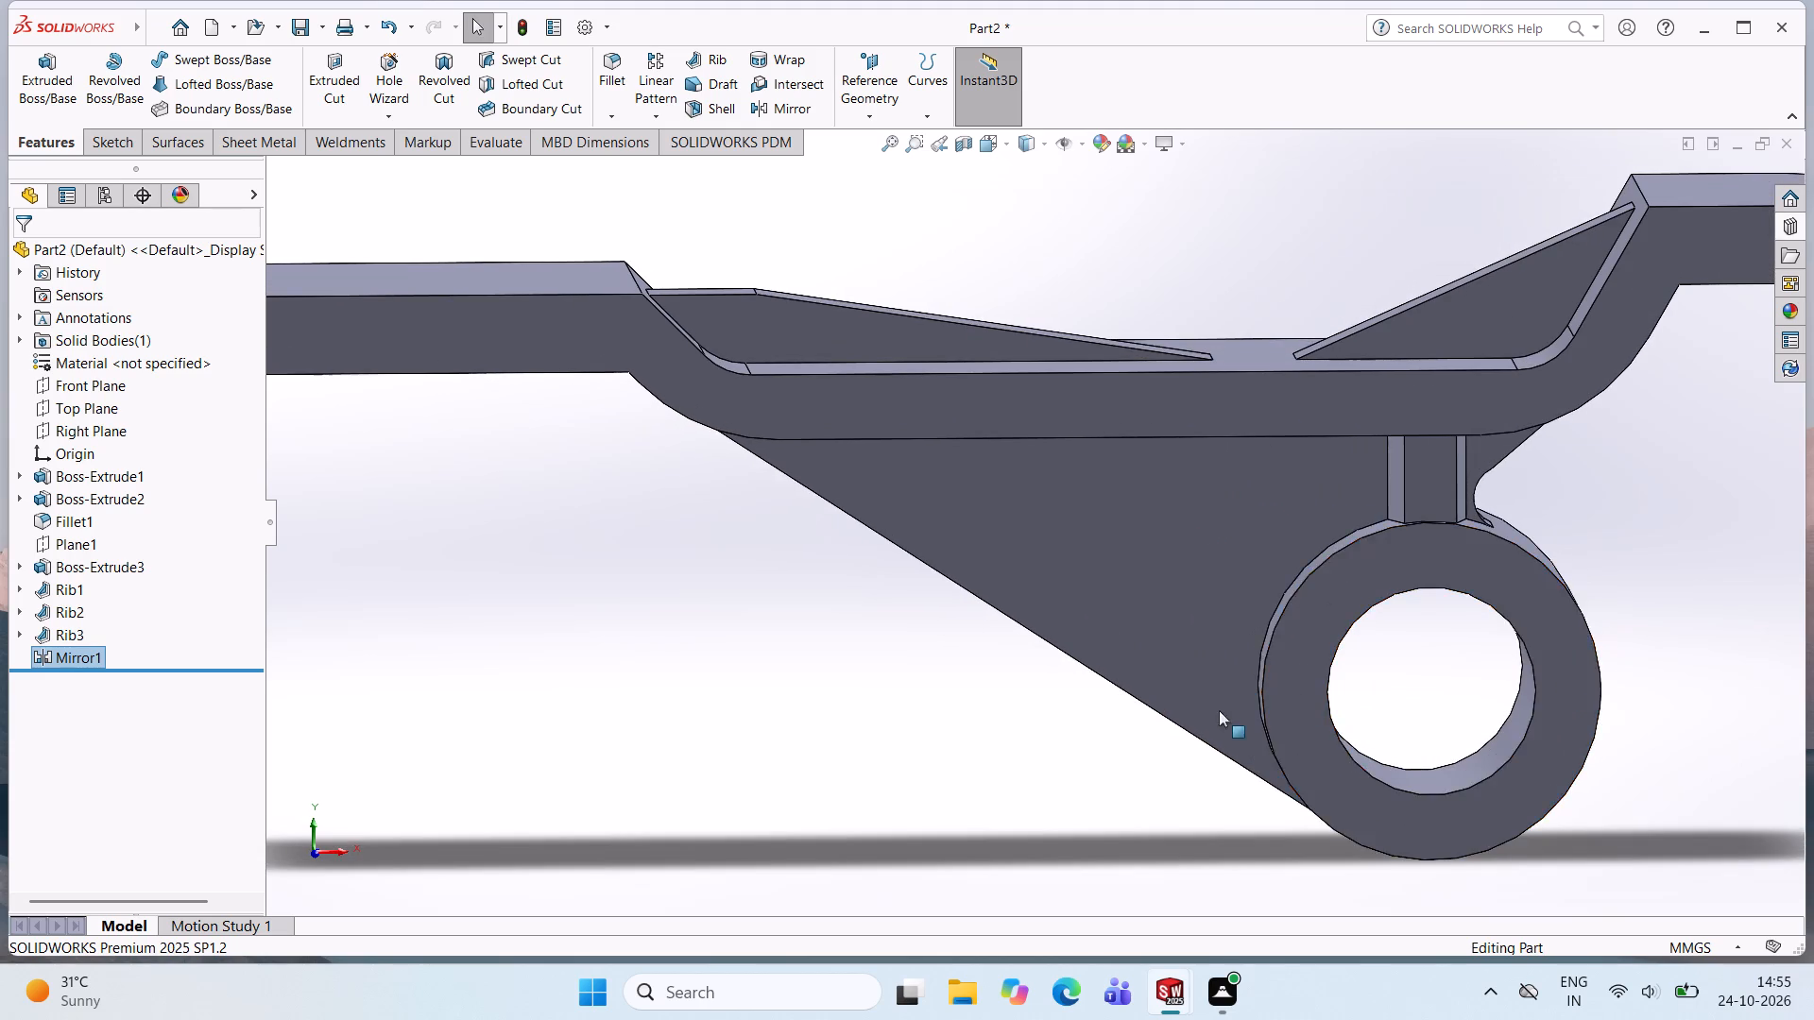
{"action": "scroll", "coordinate": [1196, 705], "scroll_direction": "up", "scroll_amount": 3}
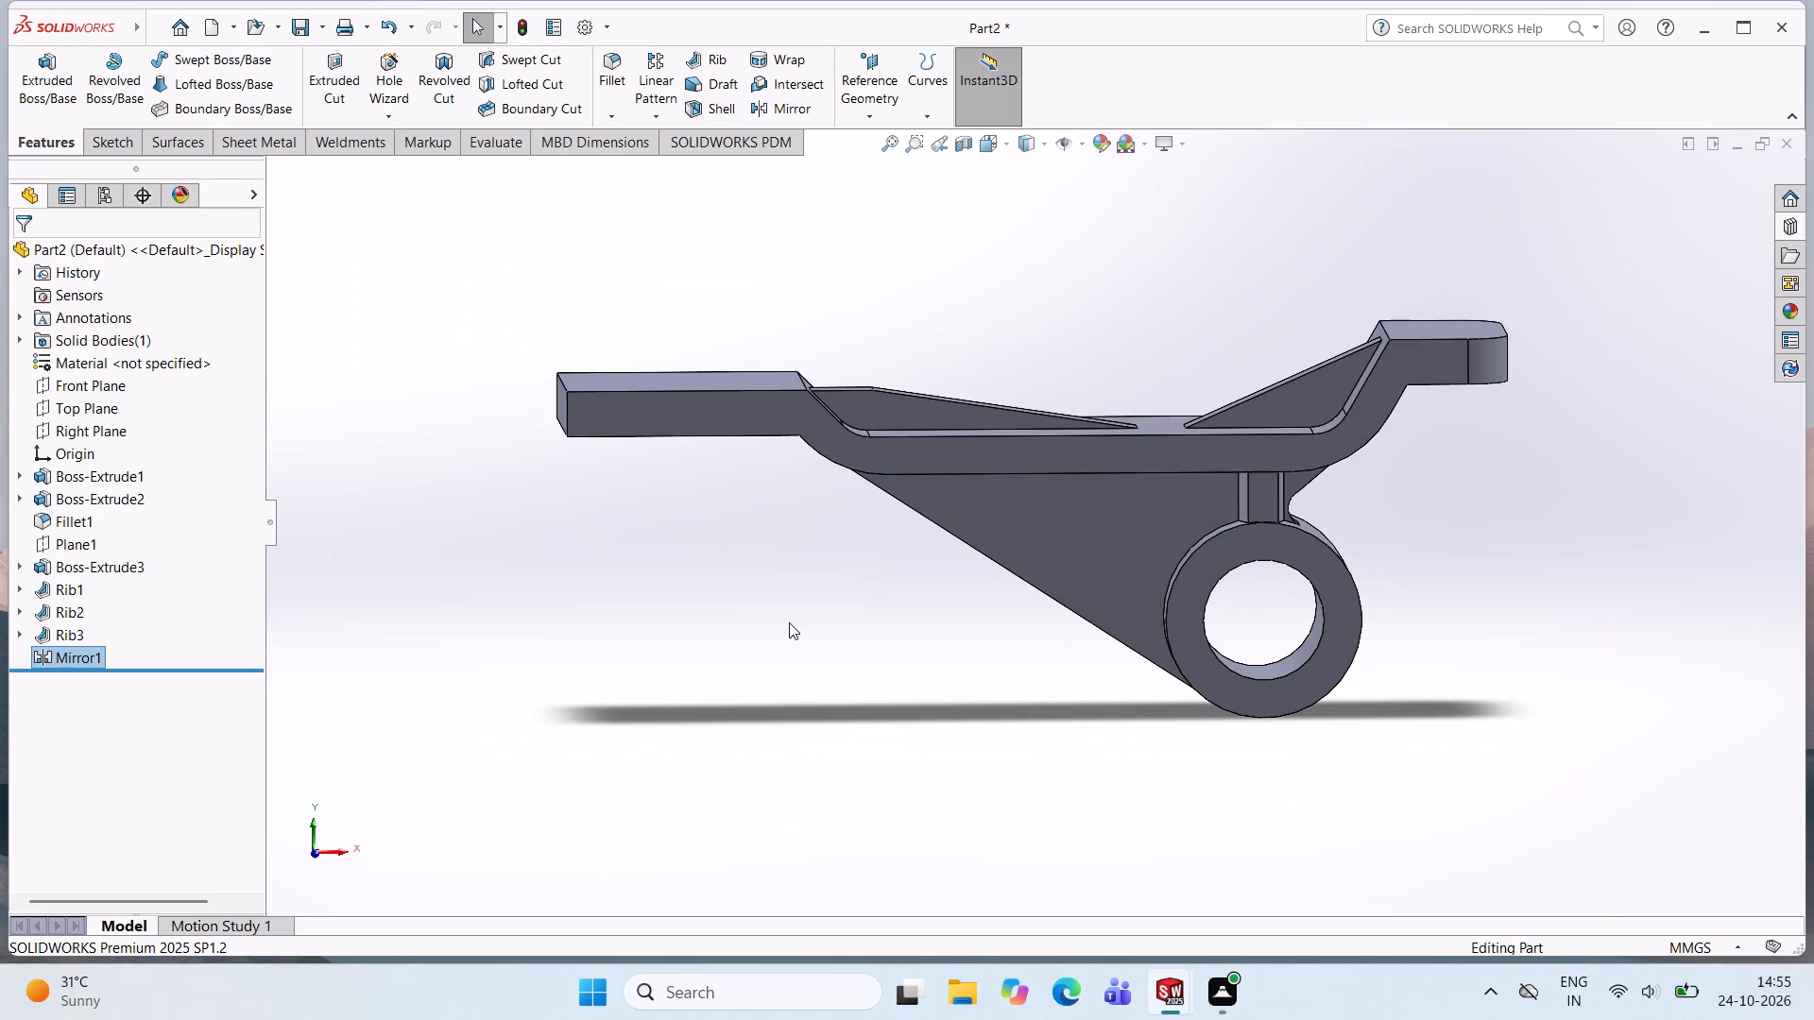
{"action": "middle_click_drag", "start_coordinate": [799, 619], "coordinate": [802, 800]}
{"action": "middle_click_drag", "start_coordinate": [864, 691], "coordinate": [875, 780]}
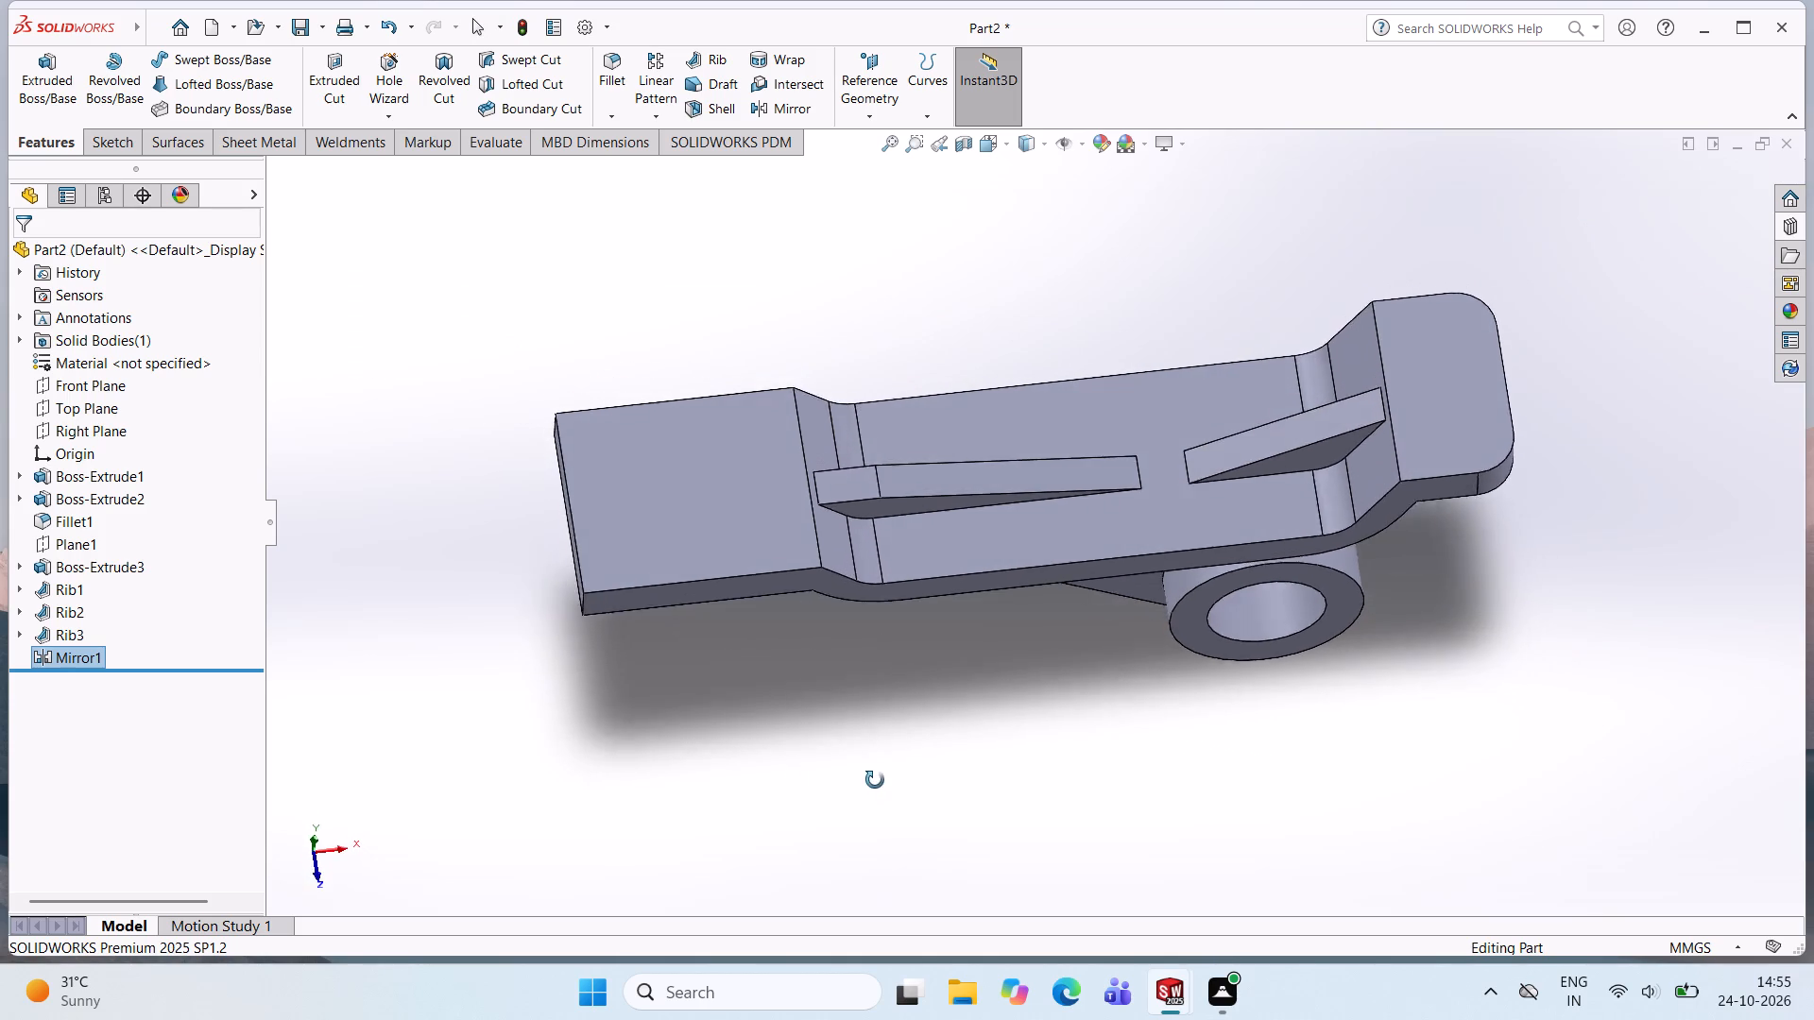
{"action": "middle_click_drag", "start_coordinate": [875, 780], "coordinate": [844, 760]}
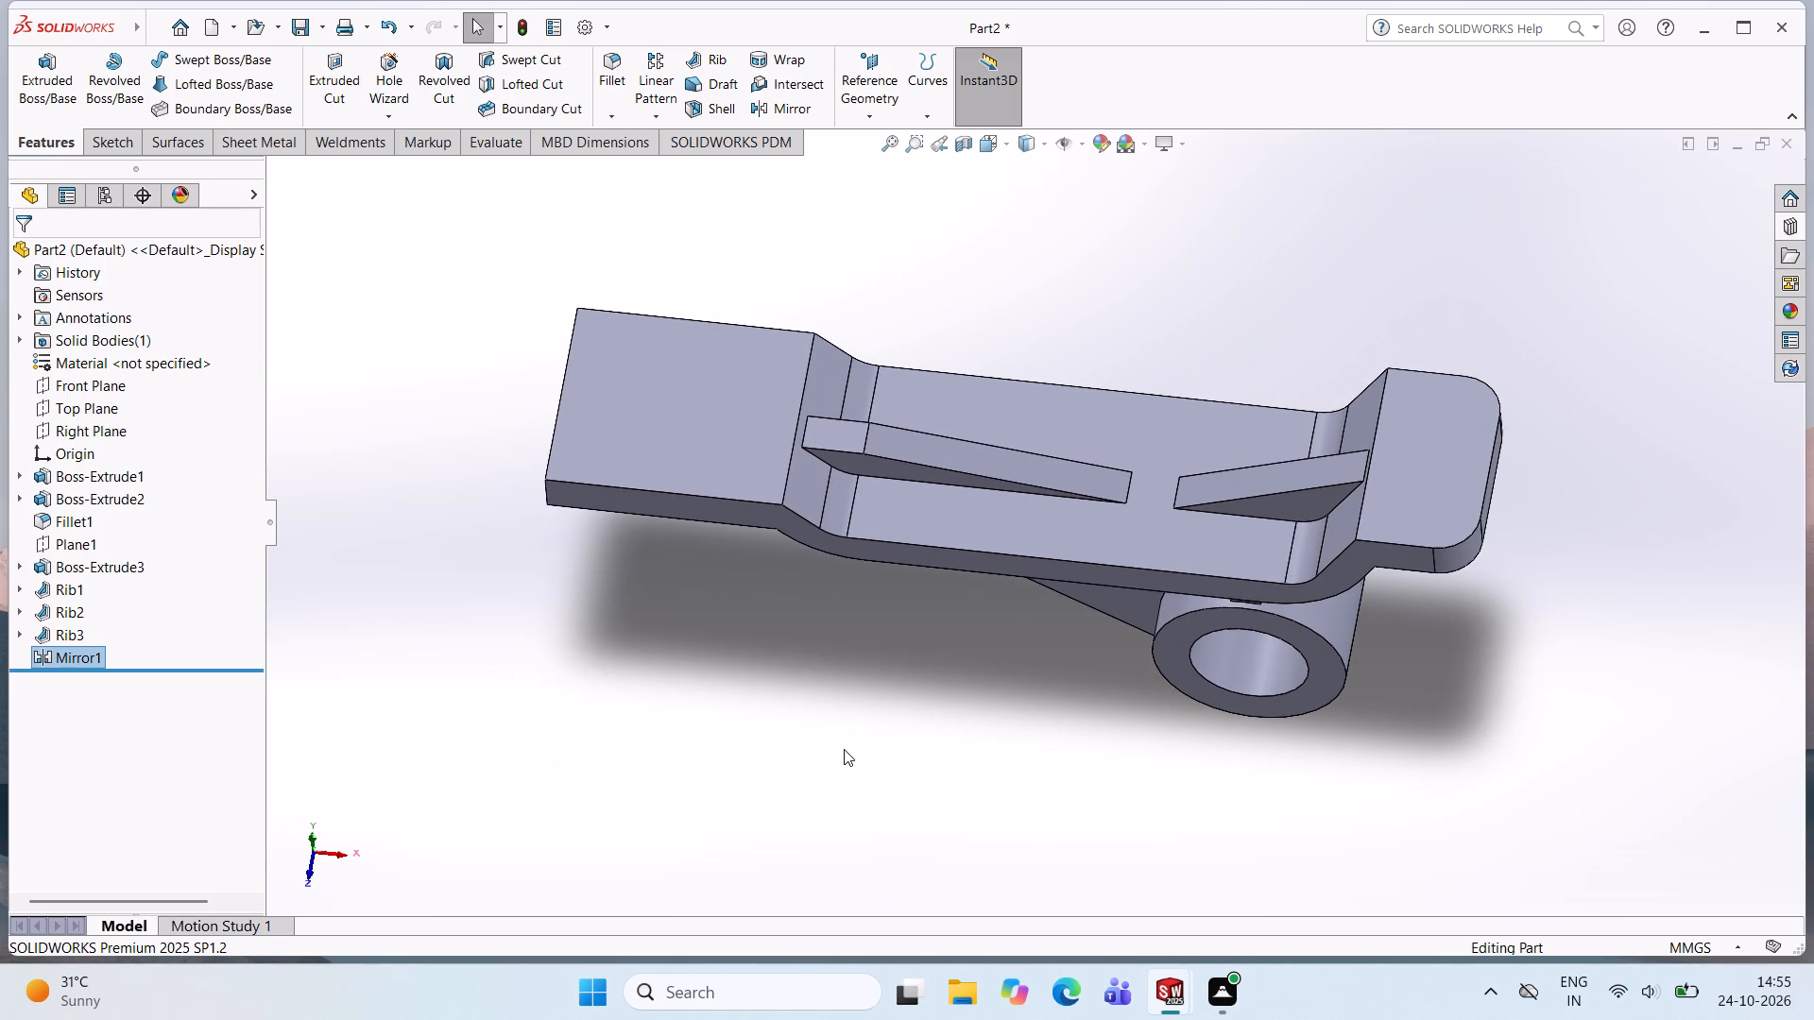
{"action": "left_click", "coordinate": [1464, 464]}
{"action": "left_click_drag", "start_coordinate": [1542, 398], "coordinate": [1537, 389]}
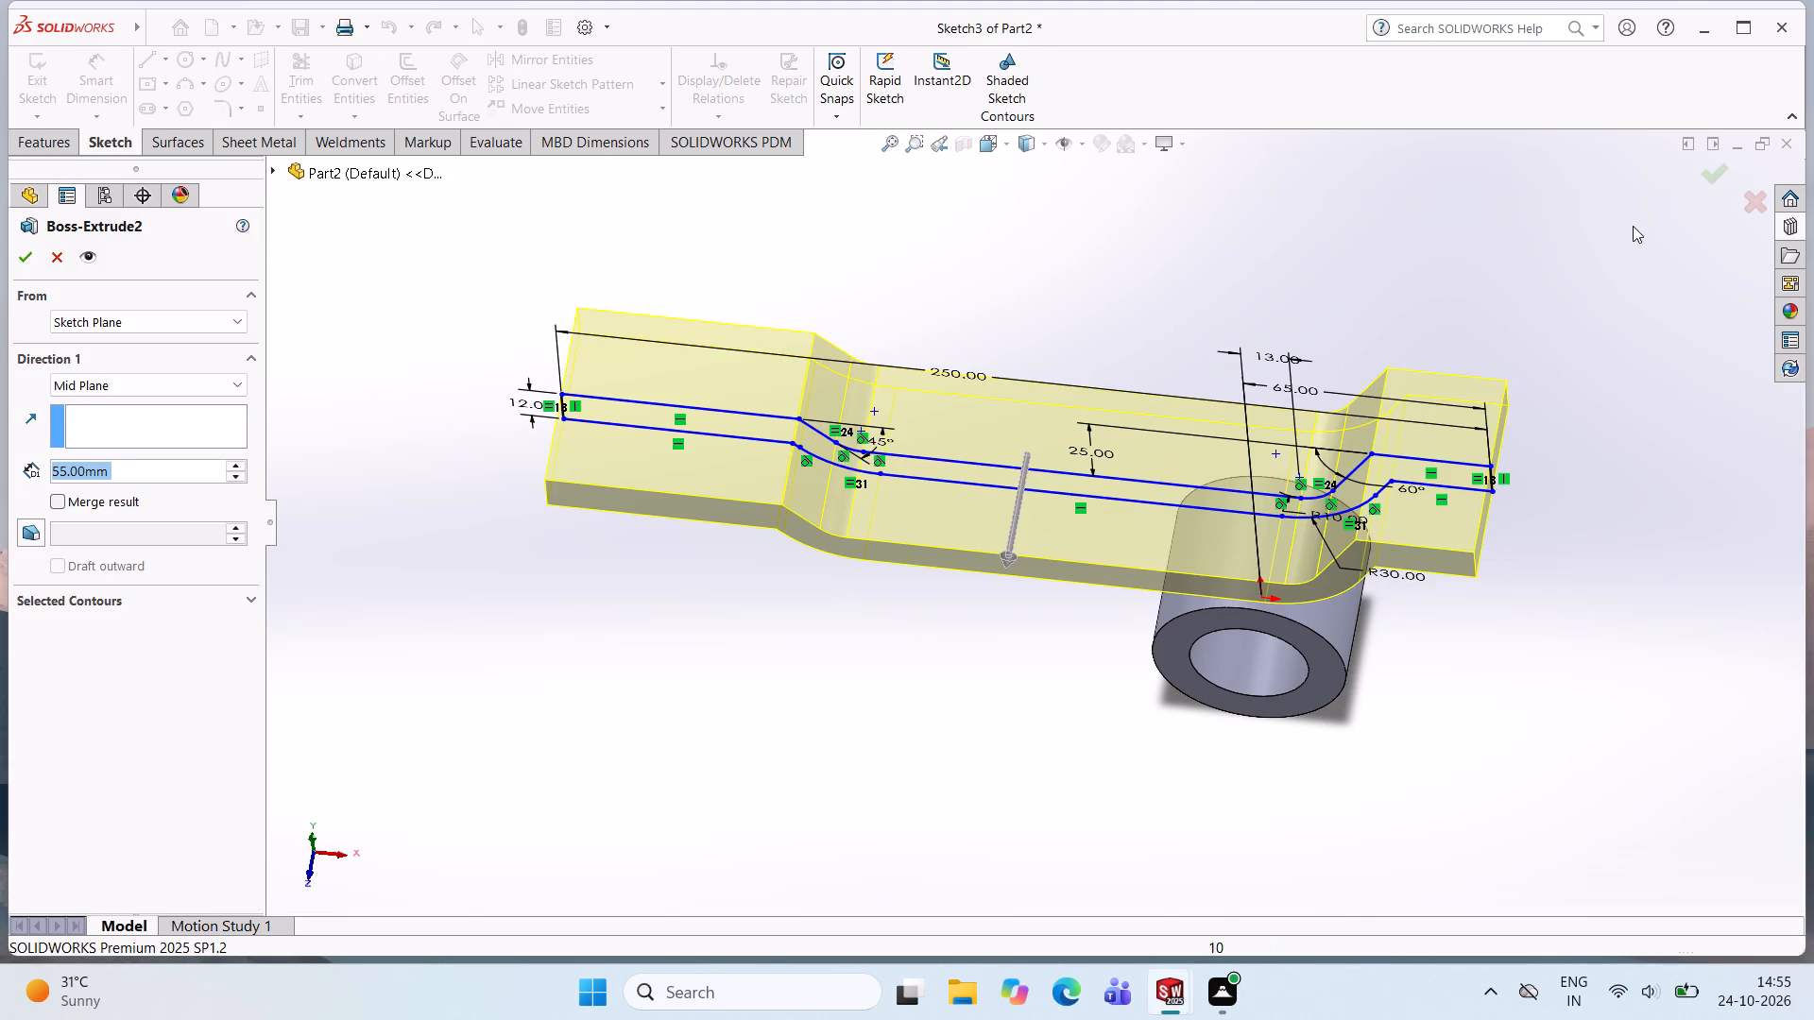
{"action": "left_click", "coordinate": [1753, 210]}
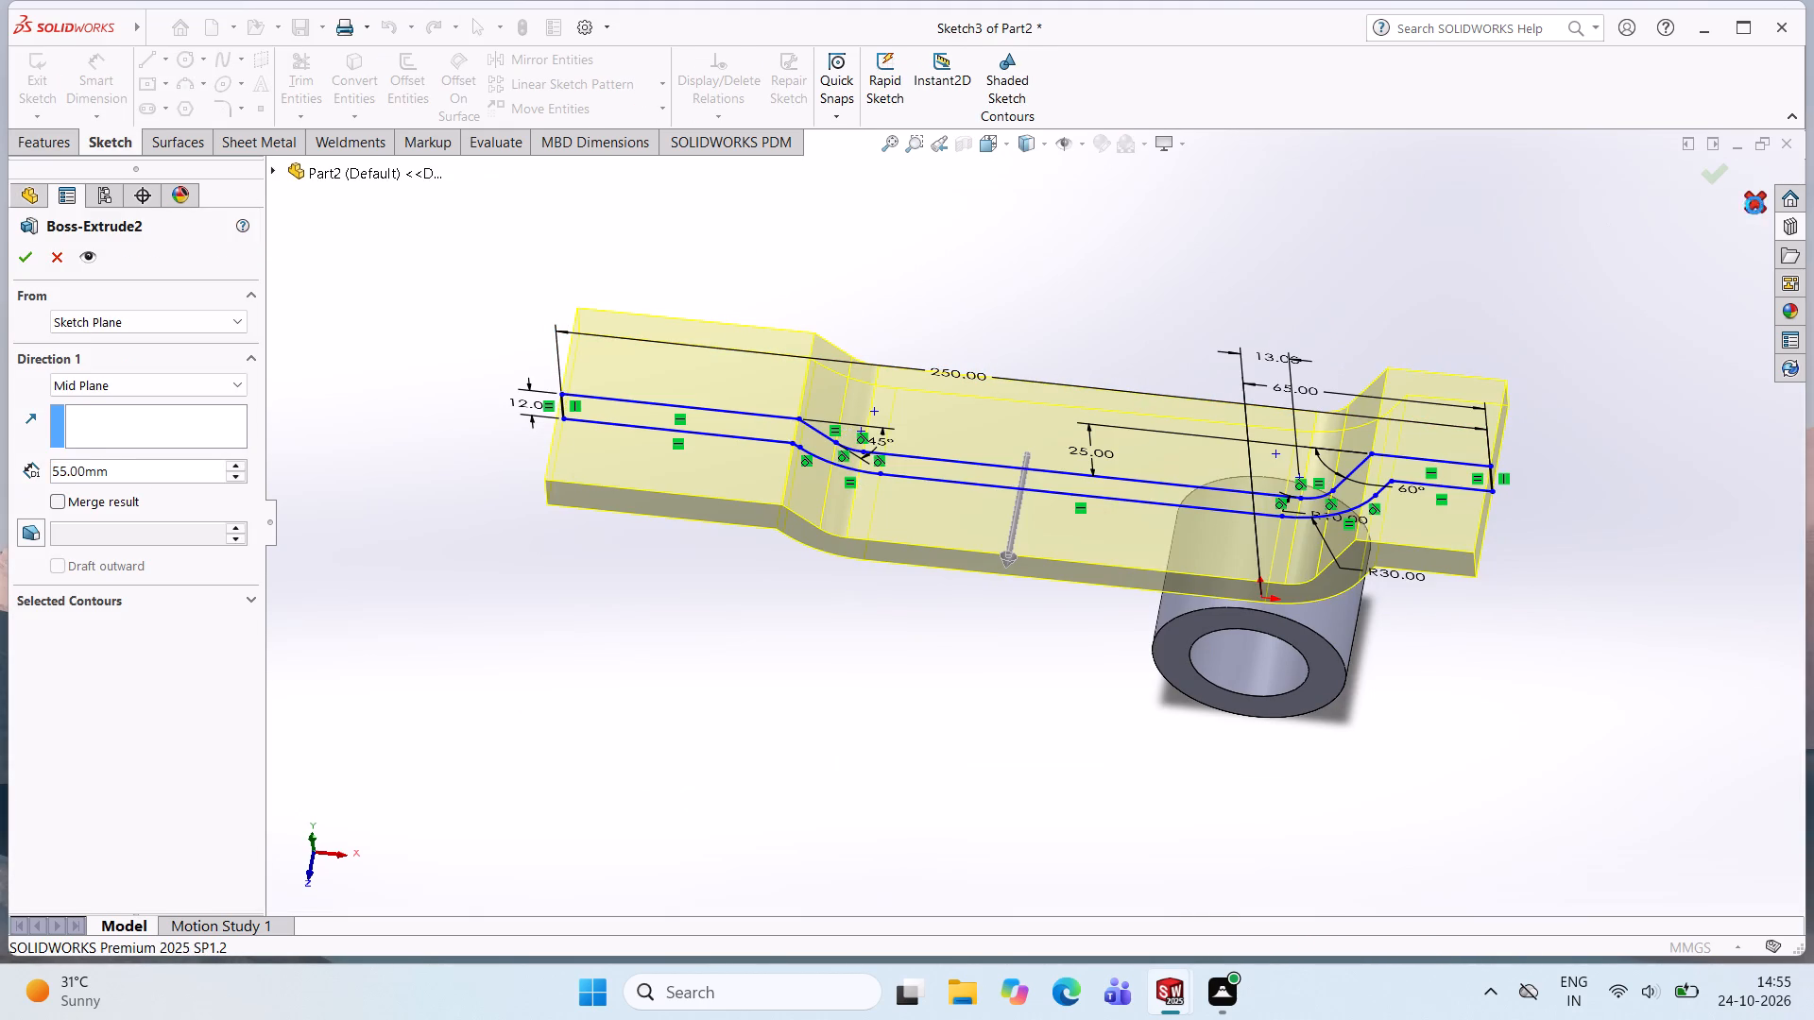
Sketch on the short raised end's top face two circles centred on the rounded corners, with radii about 5.1 mm and 6.1 mm.
{"action": "left_click", "coordinate": [1462, 469]}
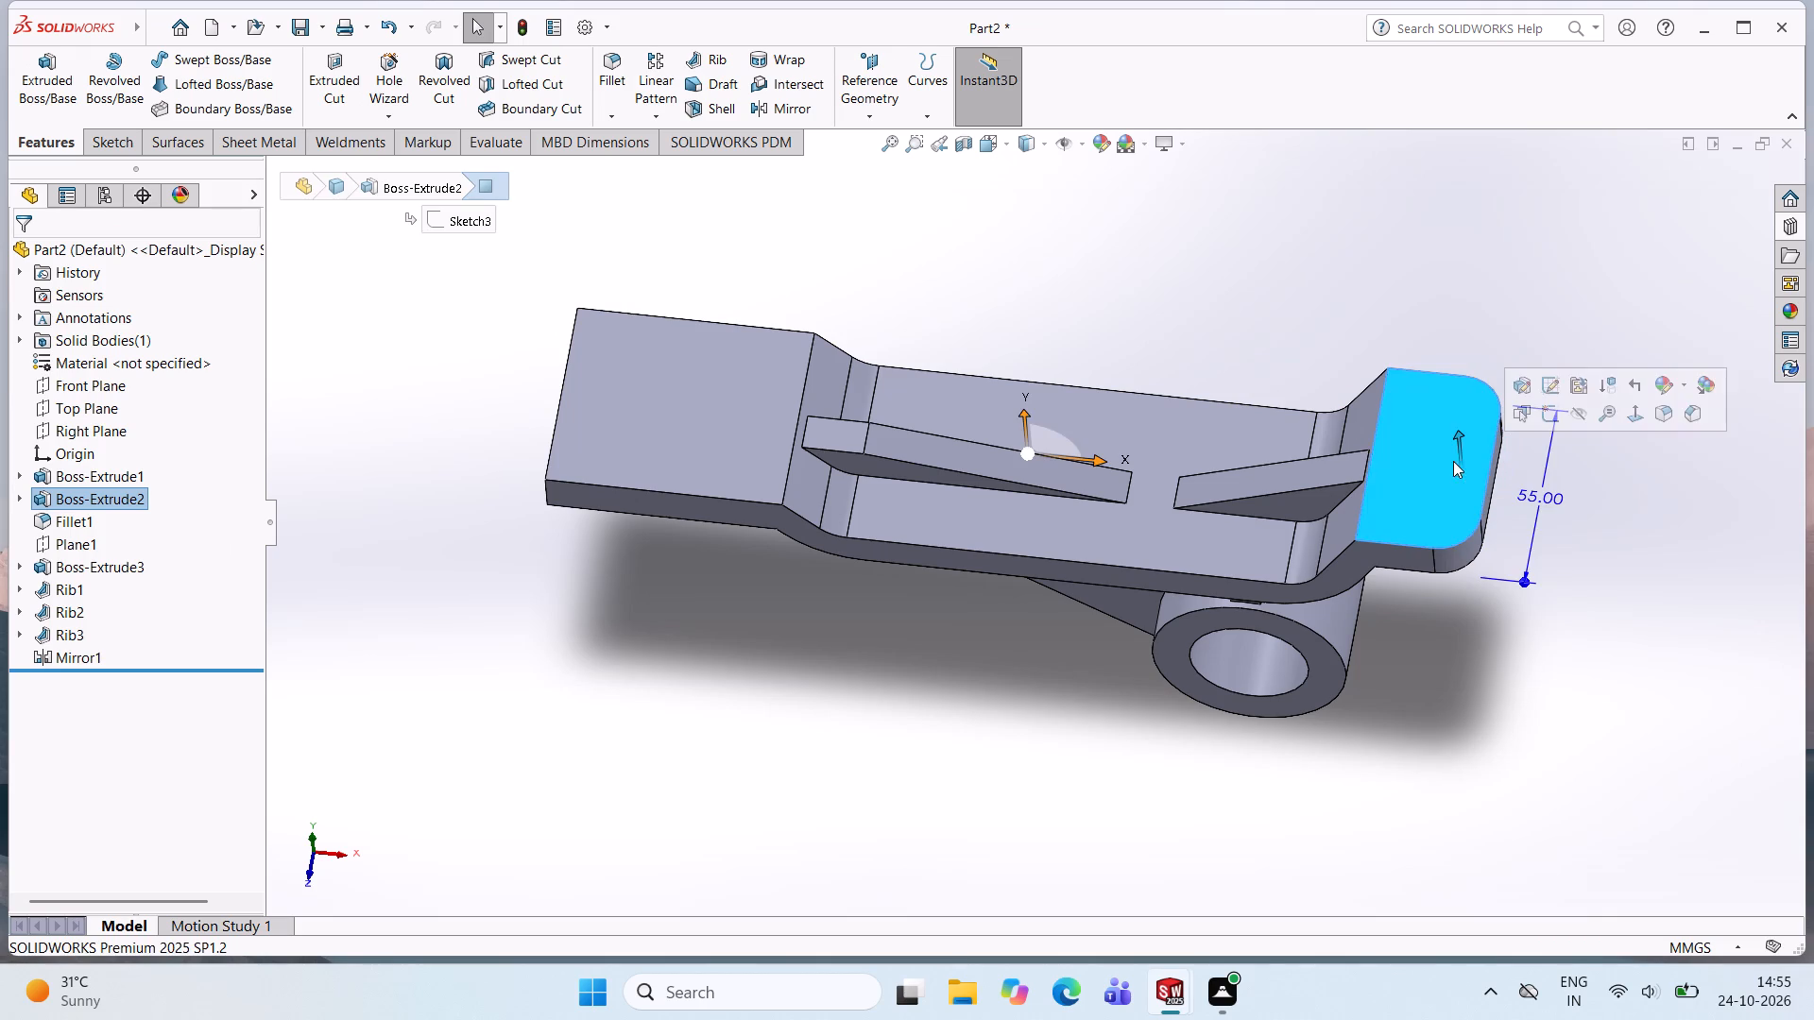
{"action": "left_click", "coordinate": [1545, 417]}
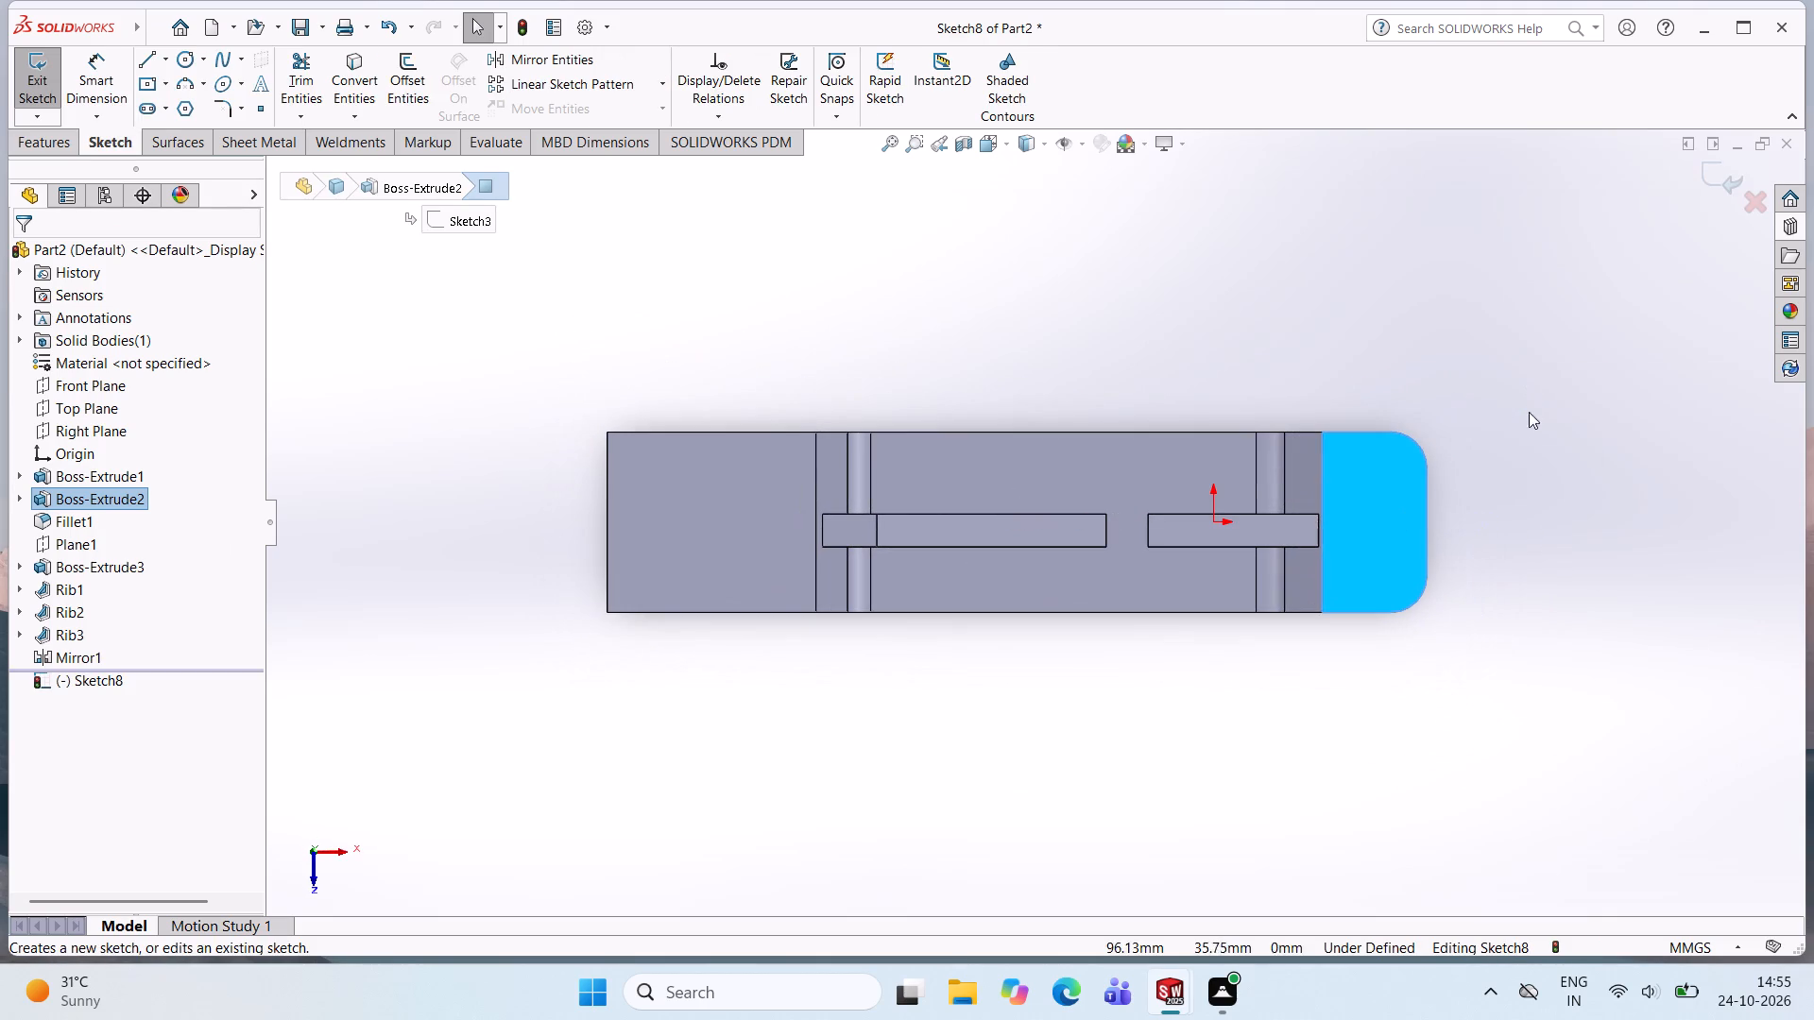
{"action": "left_click", "coordinate": [1512, 443]}
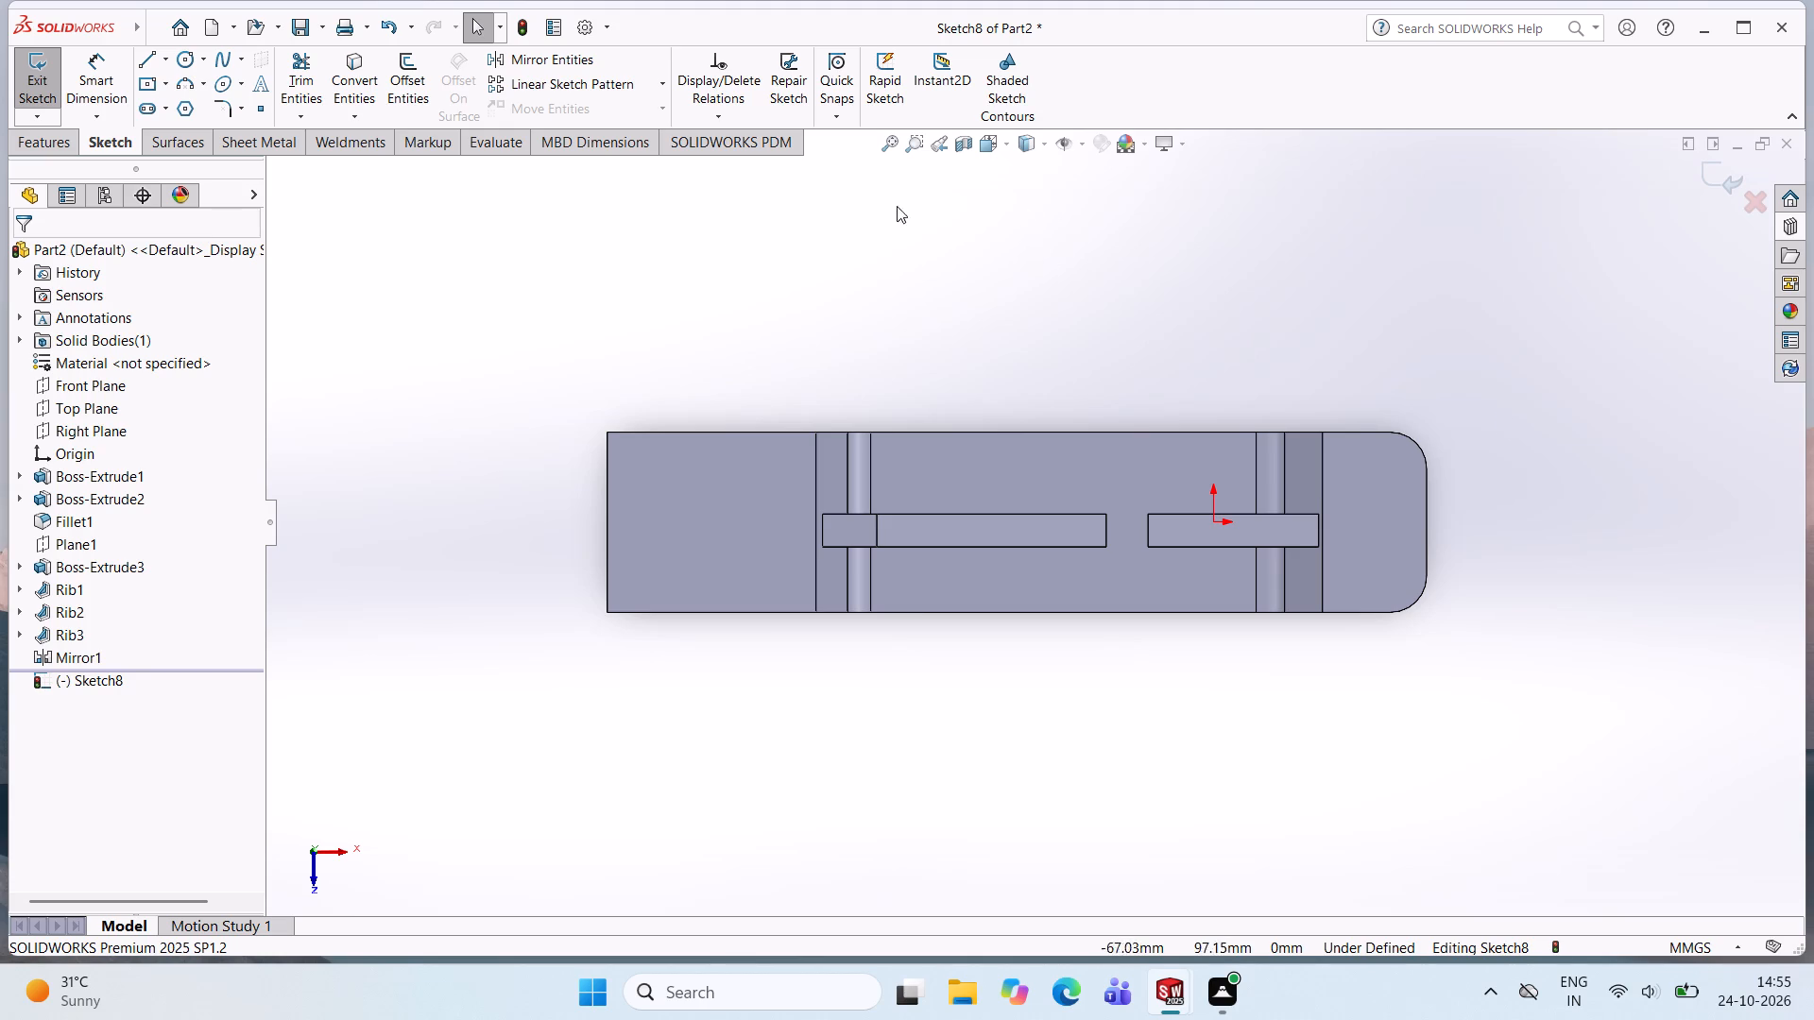
{"action": "left_click", "coordinate": [186, 57]}
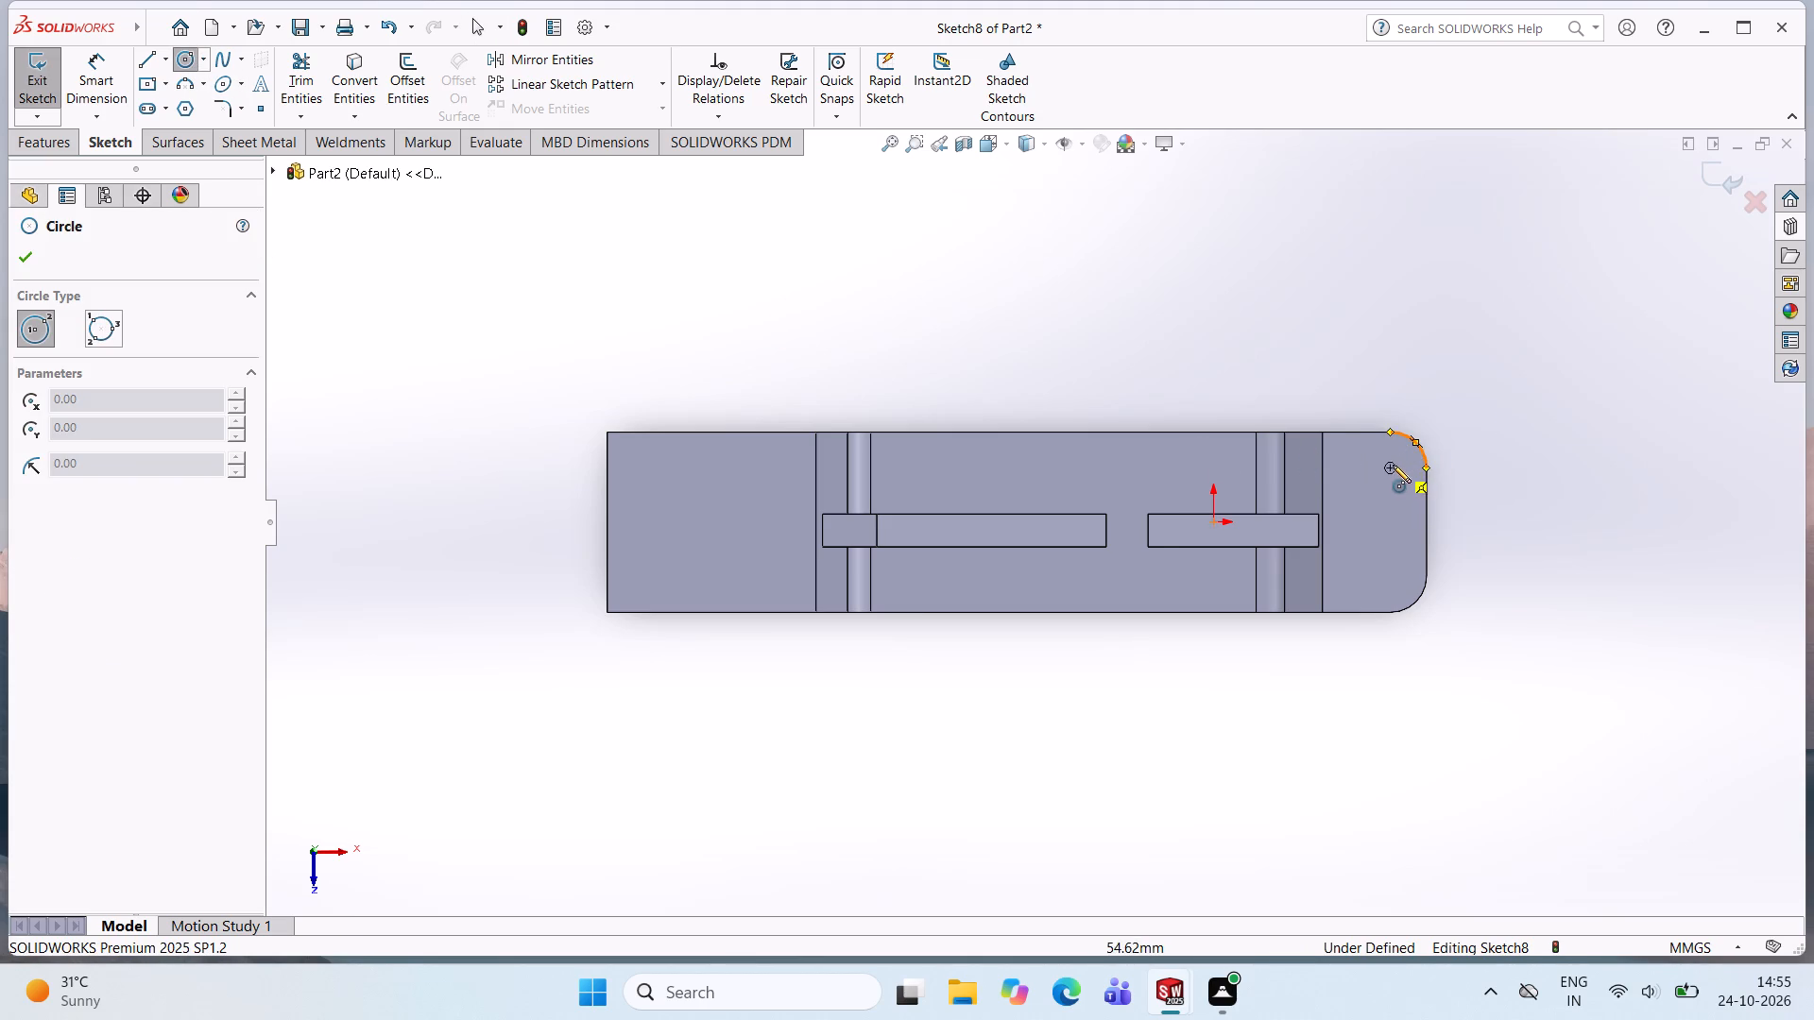
{"action": "left_click_drag", "start_coordinate": [1392, 464], "coordinate": [1385, 455]}
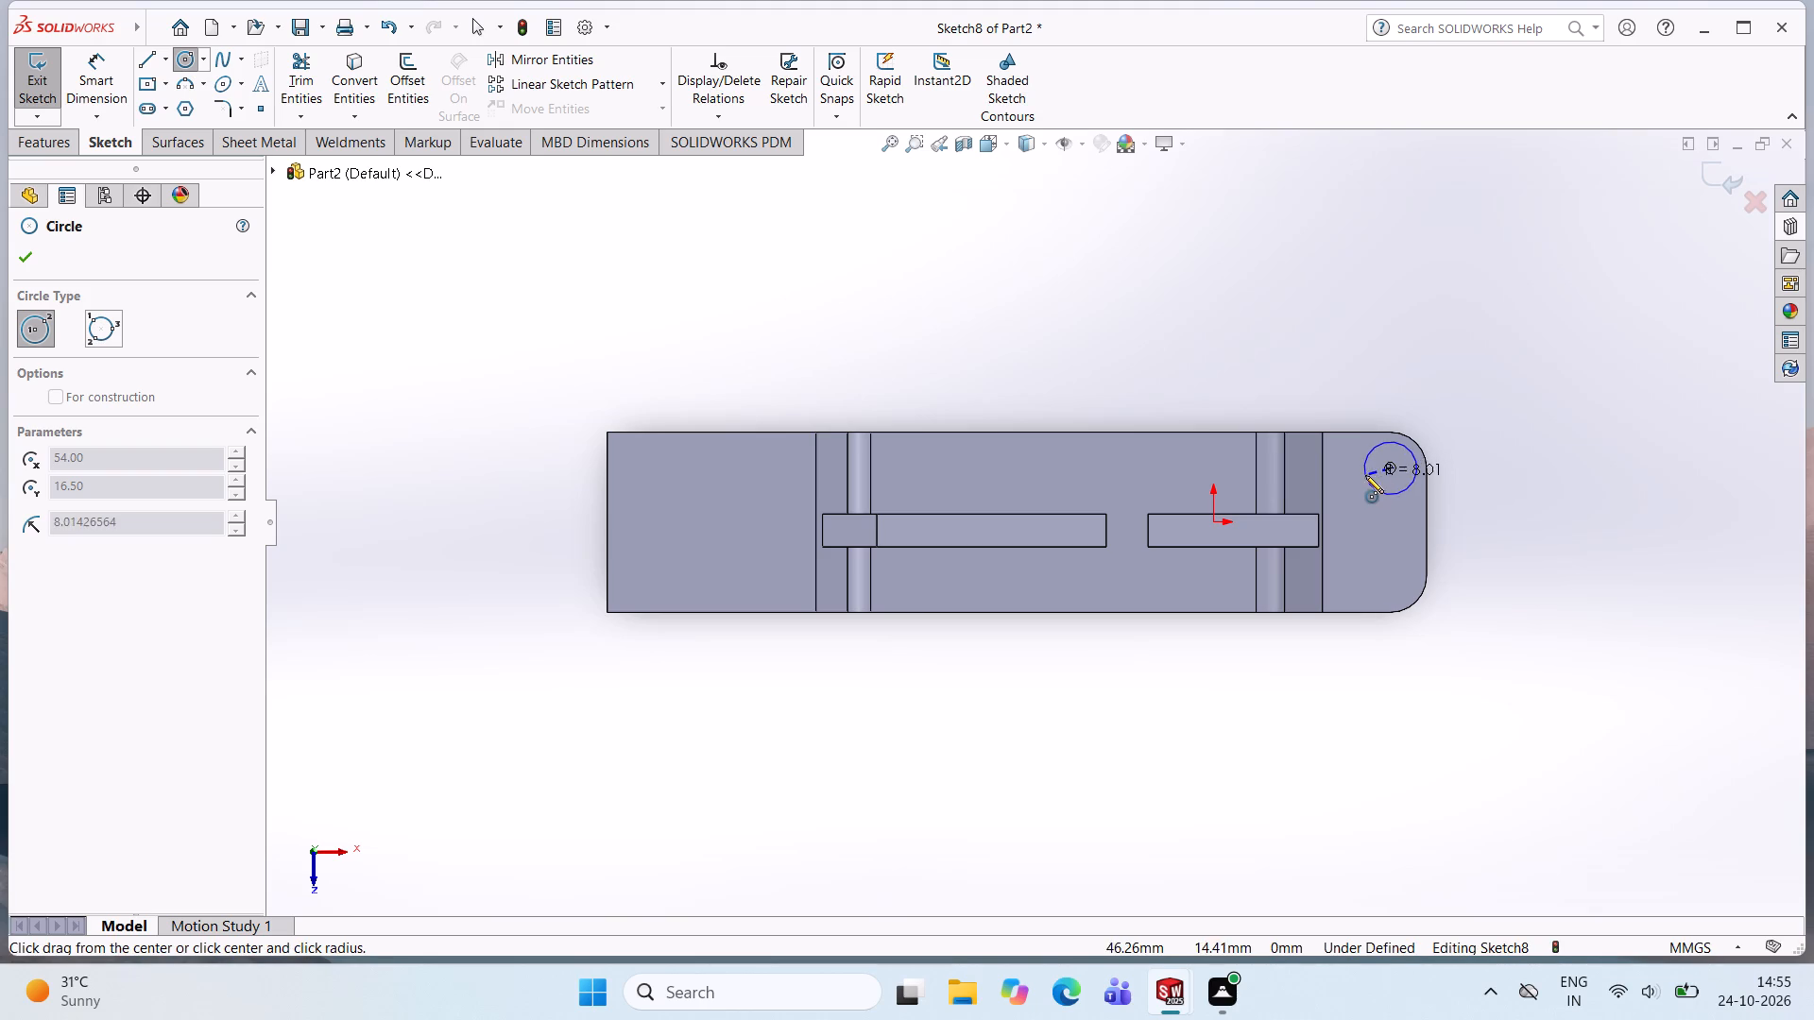
{"action": "left_click", "coordinate": [1374, 473]}
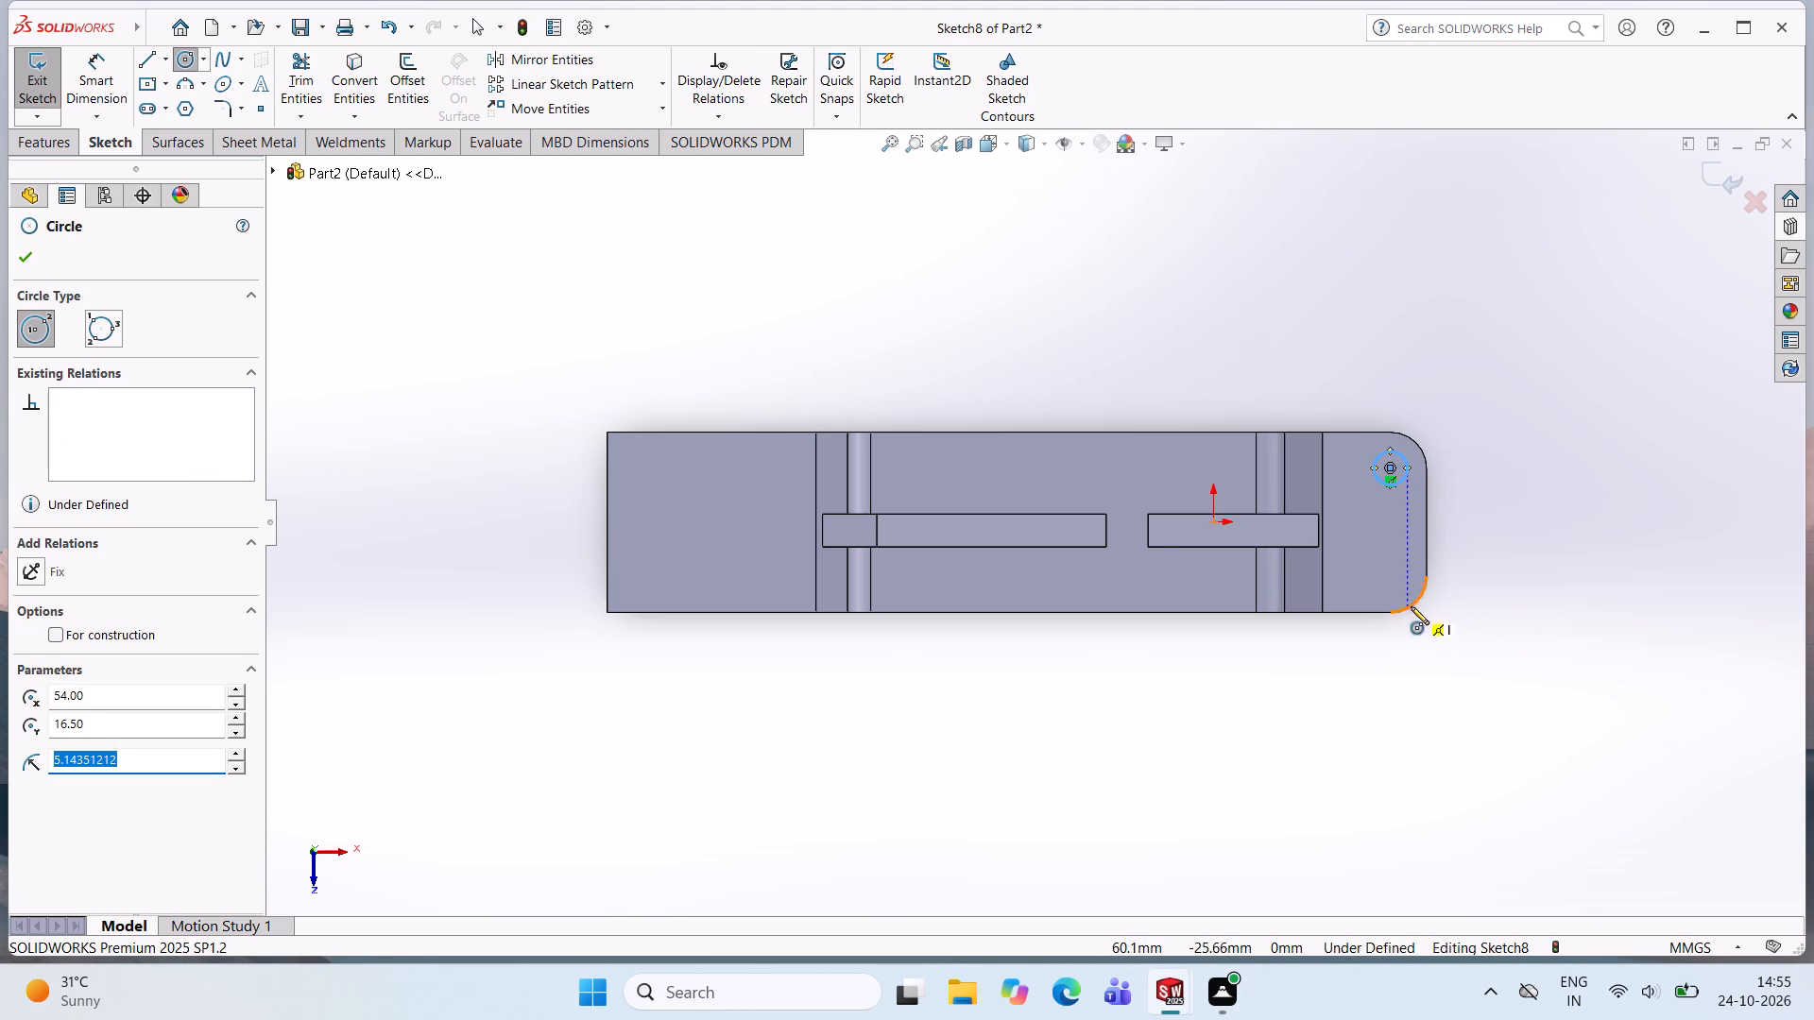
{"action": "left_click", "coordinate": [1390, 579]}
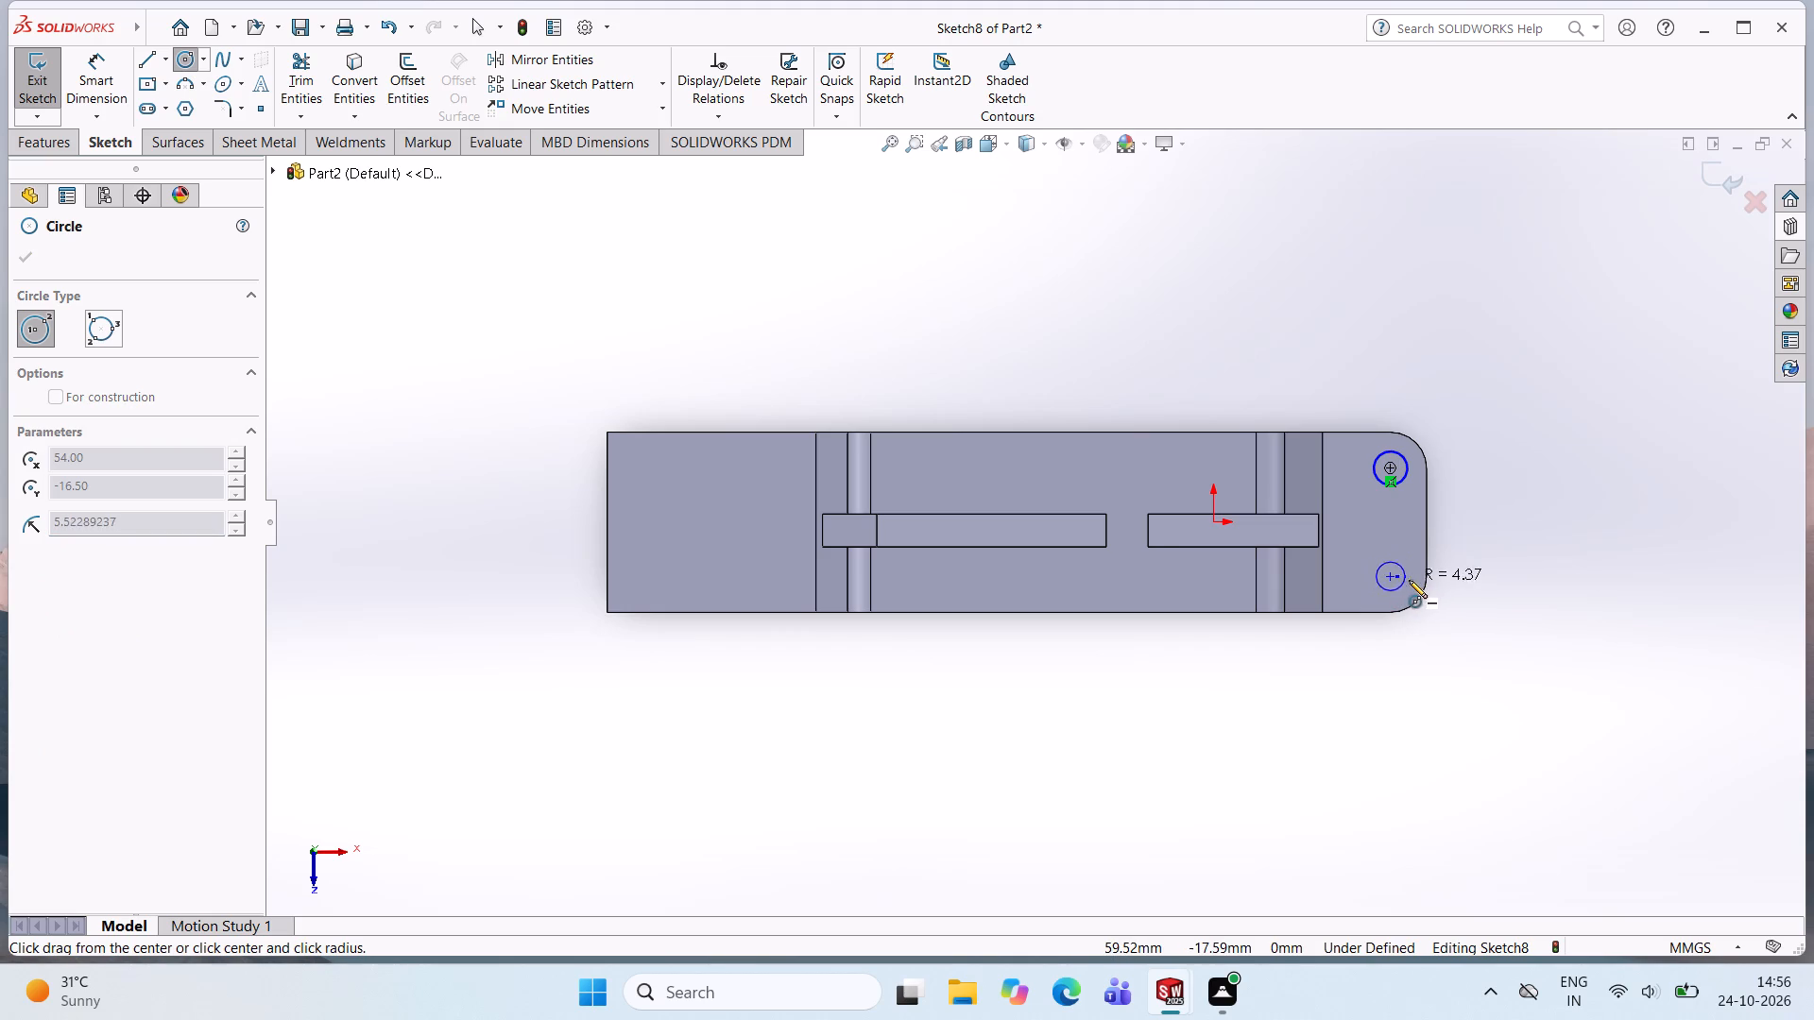
{"action": "left_click", "coordinate": [1411, 575]}
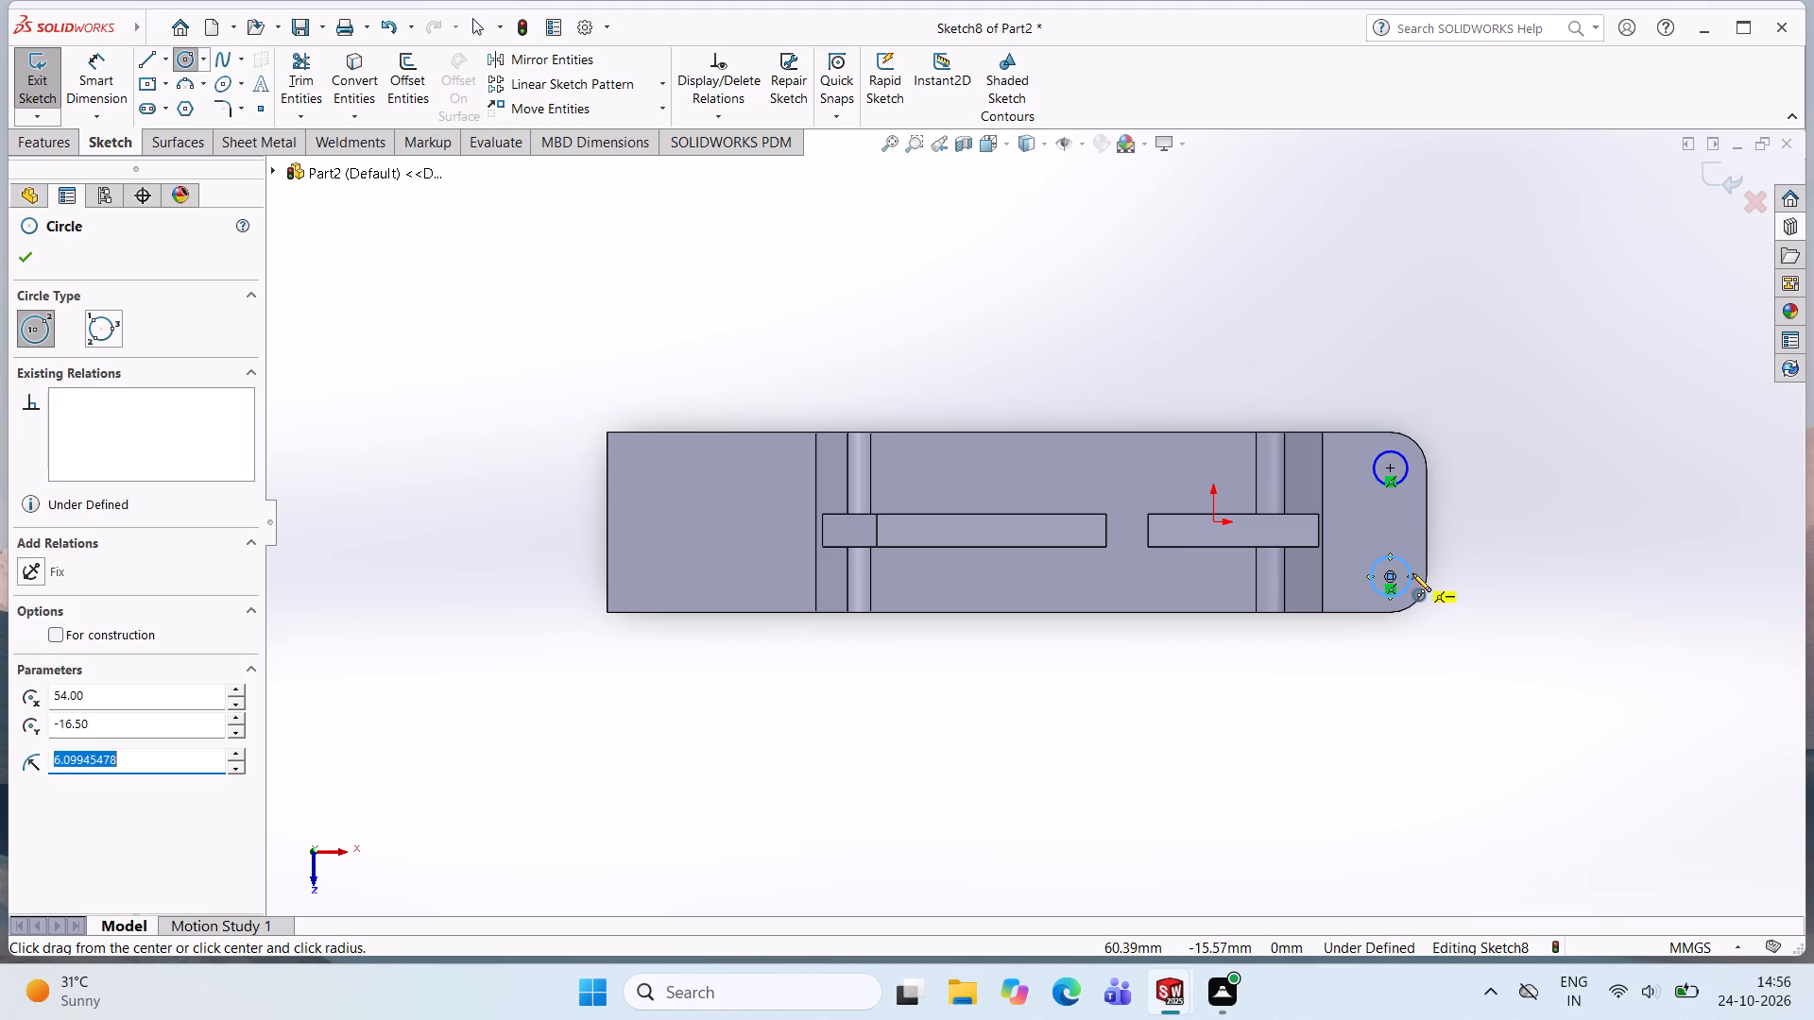
Sketch a third circle of about 6.5 mm radius over the plate's long end, about 171 mm along and 10 mm across from the origin.
{"action": "left_click", "coordinate": [652, 552]}
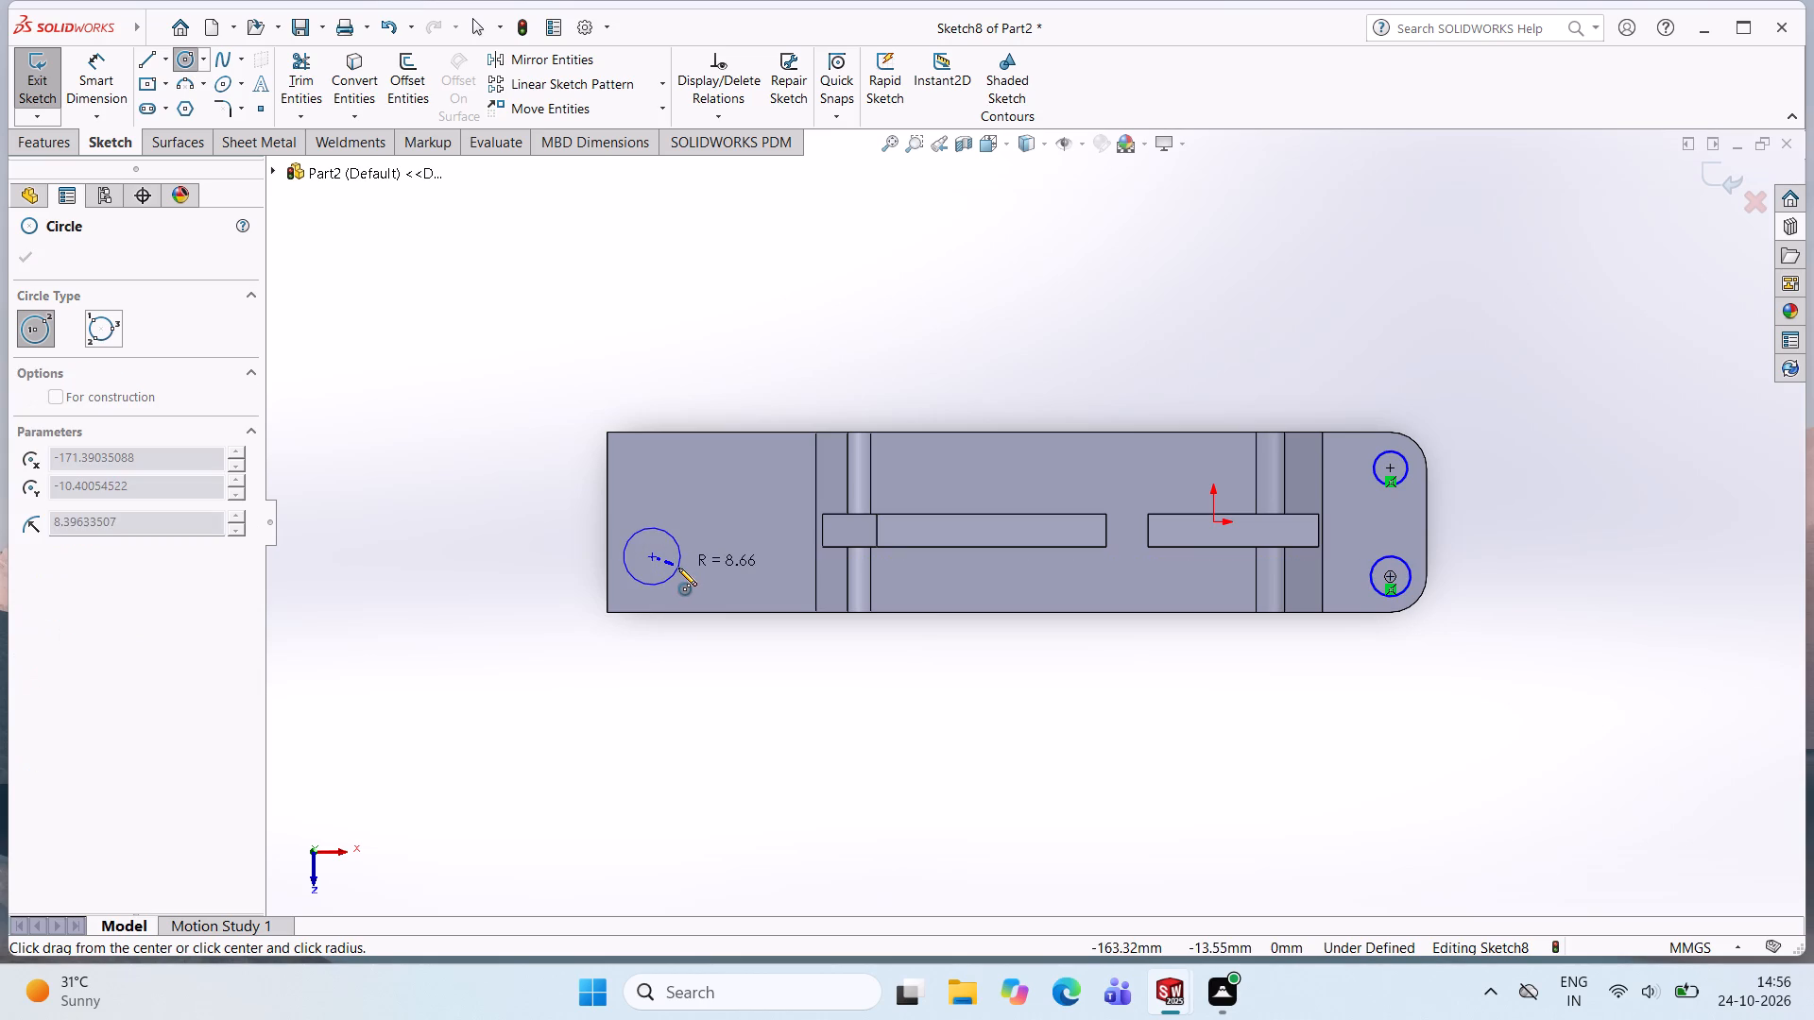
{"action": "left_click", "coordinate": [672, 564]}
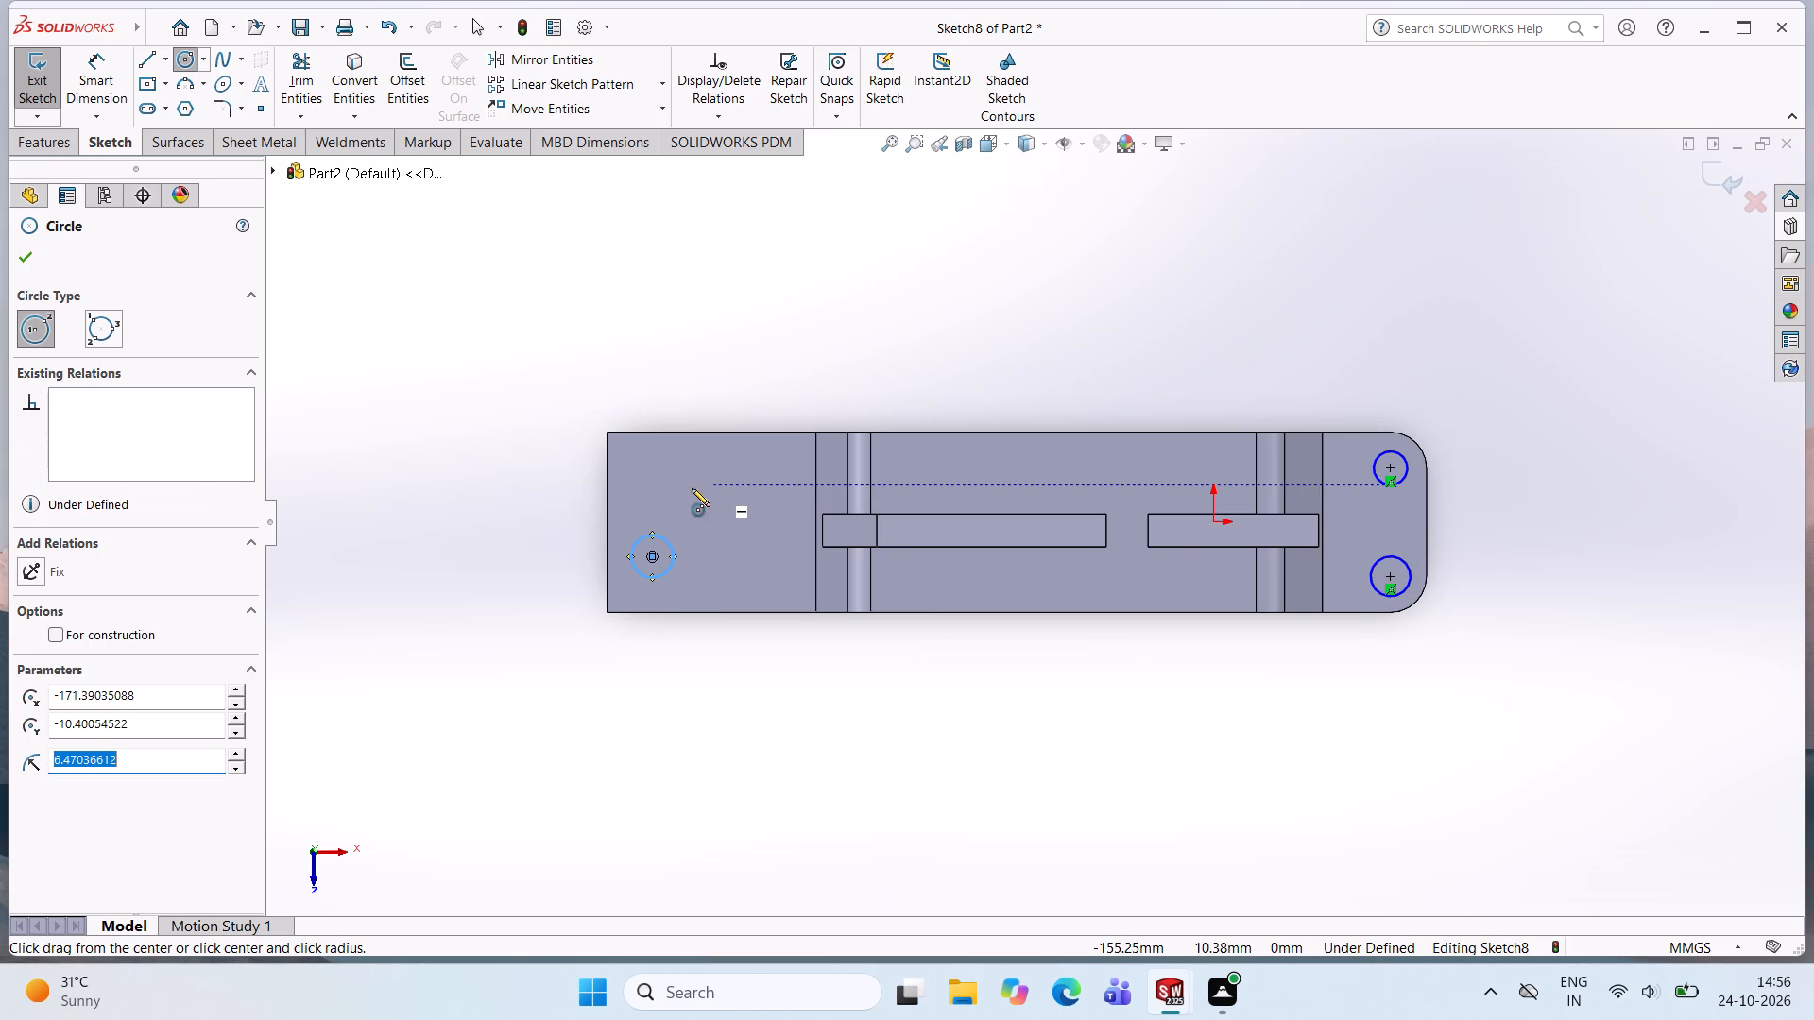
{"action": "key", "text": "Escape"}
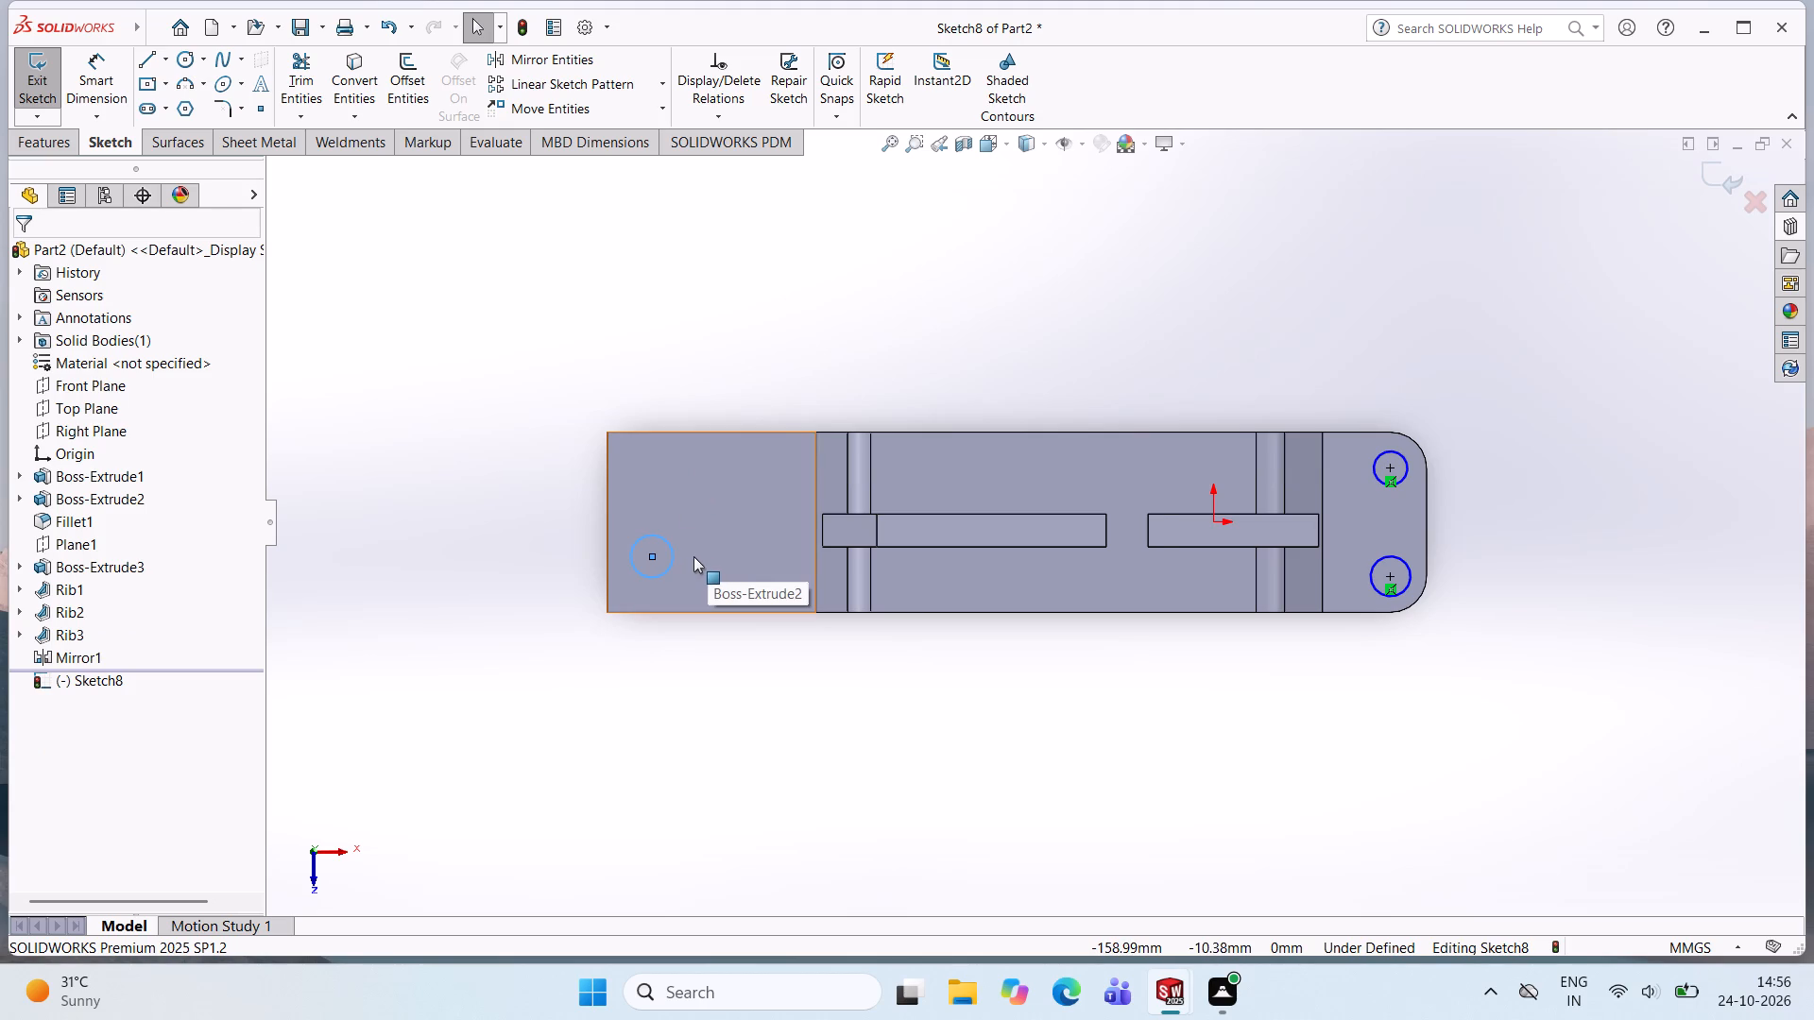
{"action": "key", "text": "Escape"}
{"action": "key", "text": "Escape"}
{"action": "key", "text": "Escape"}
{"action": "left_click", "coordinate": [656, 559]}
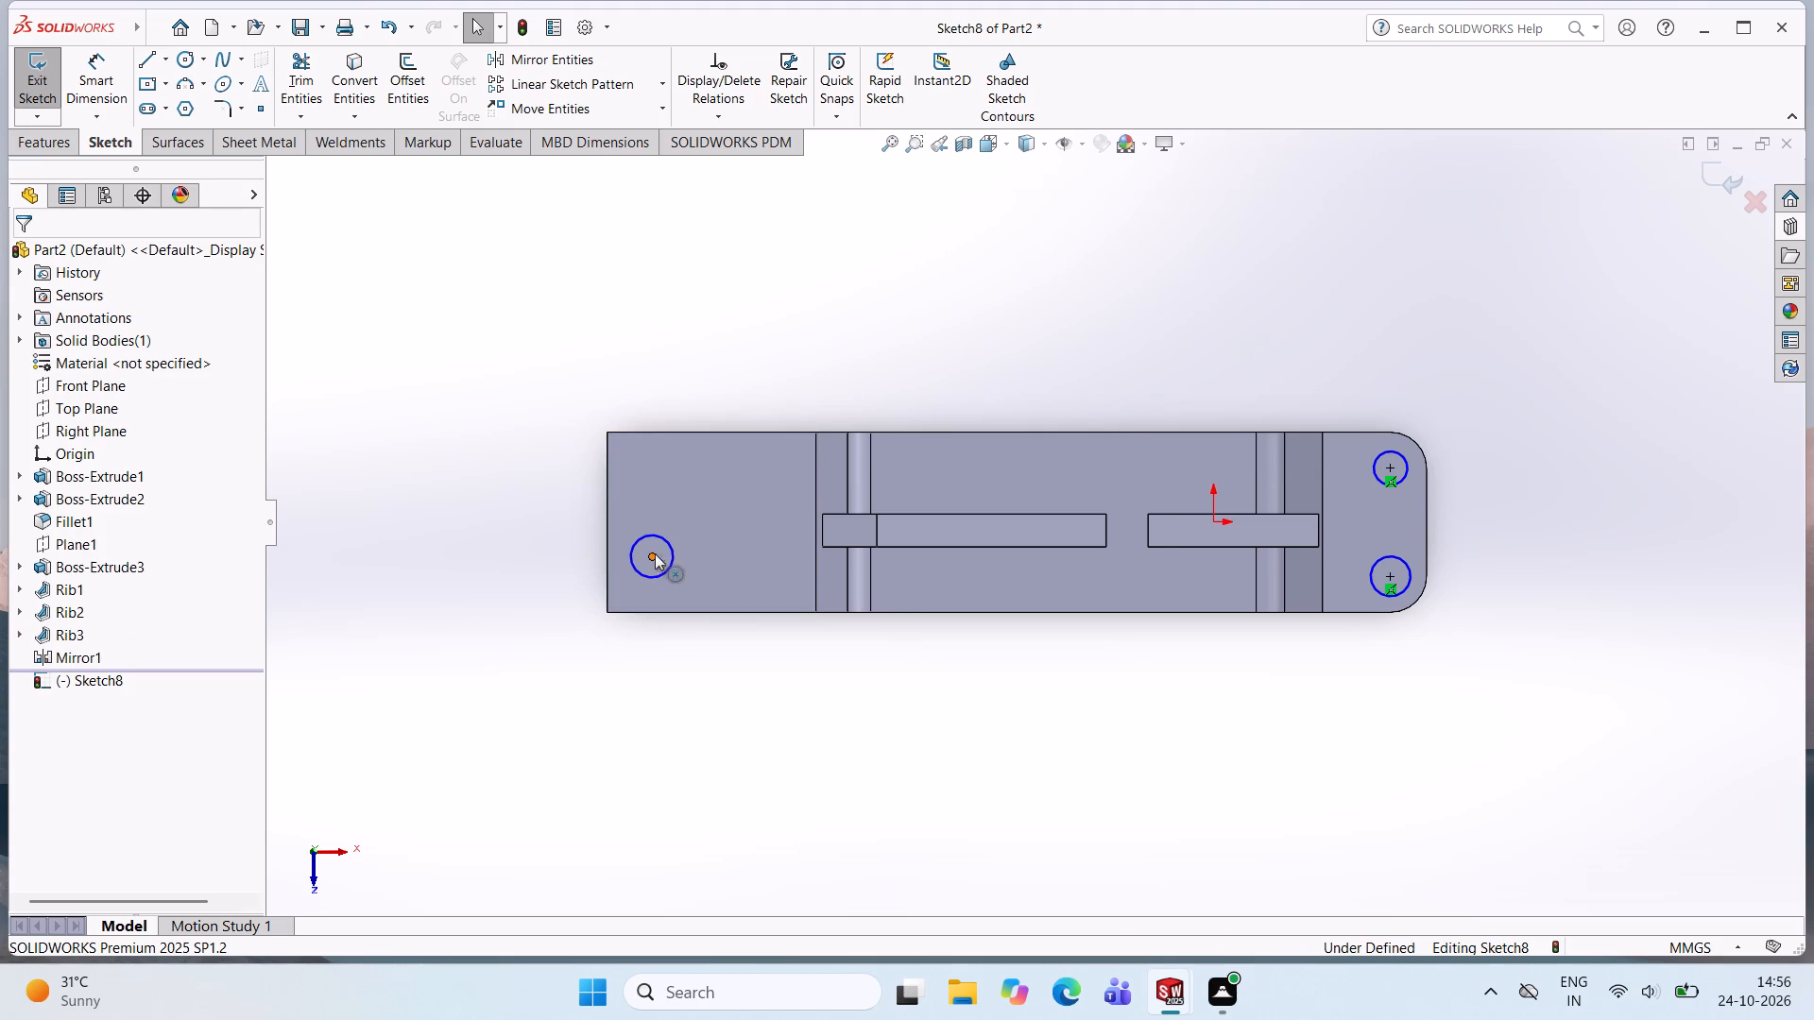
{"action": "left_click", "coordinate": [660, 565], "text": "ctrl"}
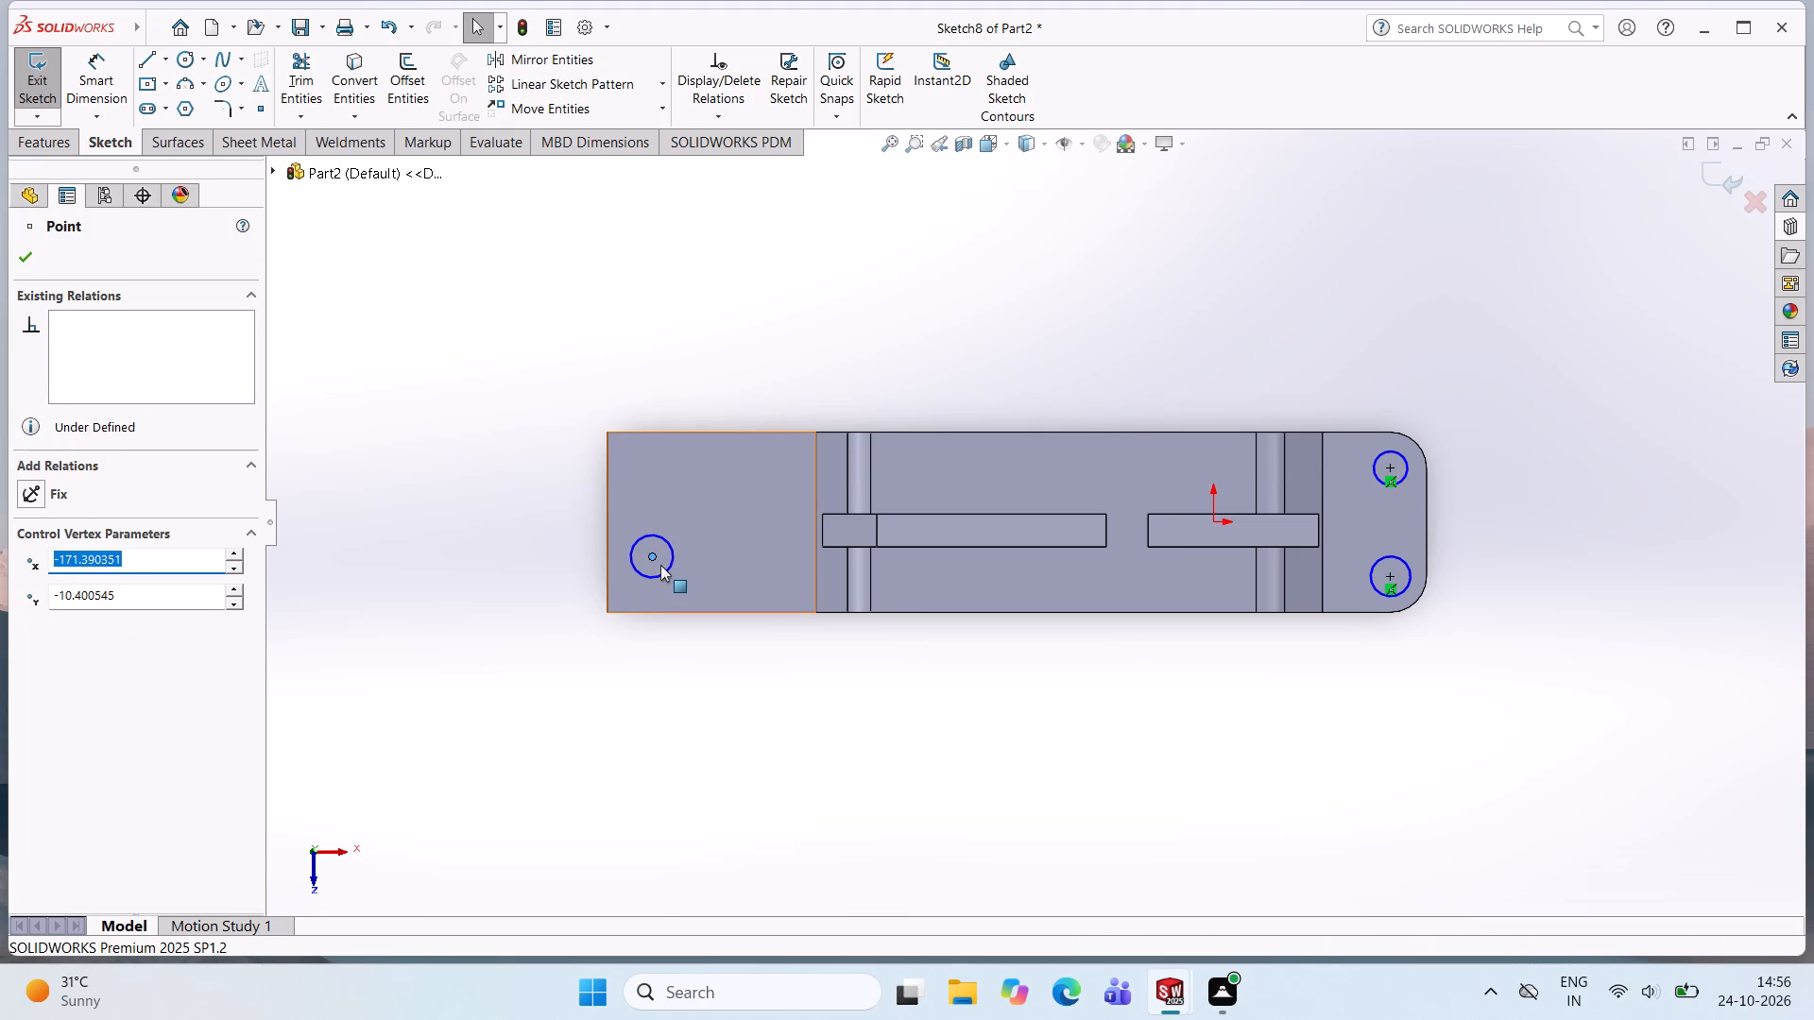
{"action": "key", "text": "Escape"}
{"action": "key", "text": "Escape"}
{"action": "key", "text": "Escape"}
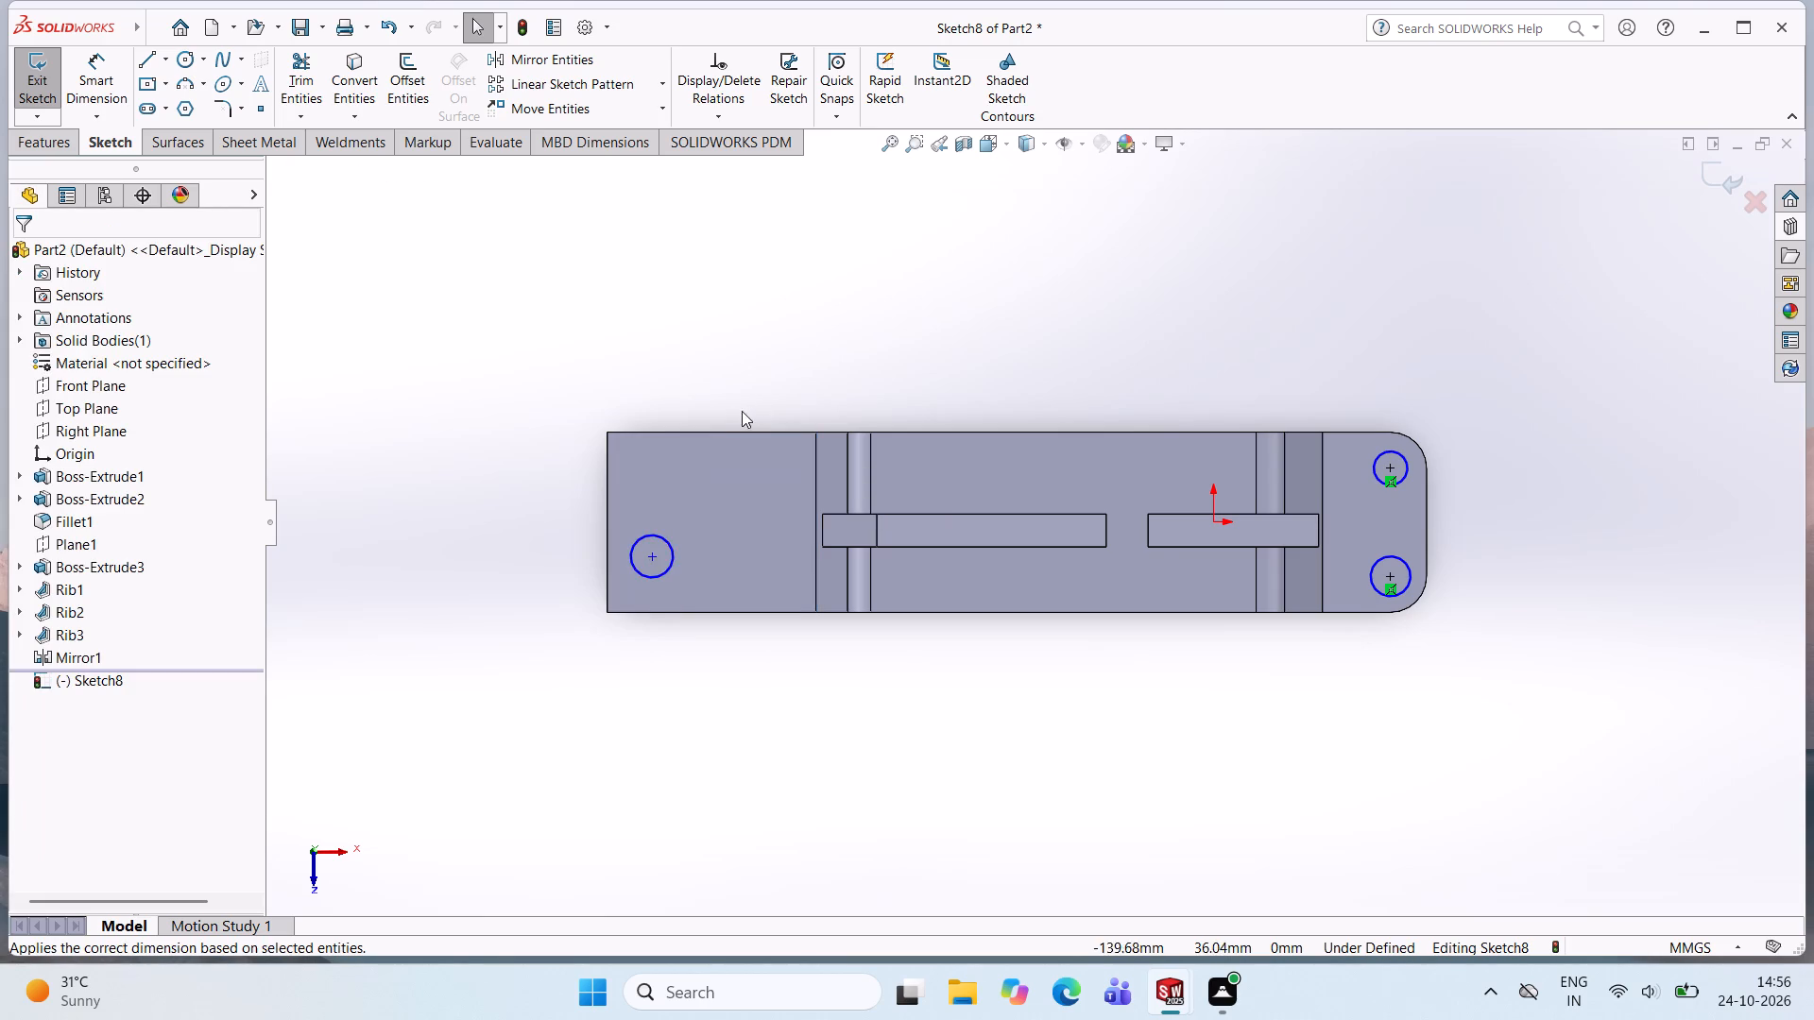
Make the long-end circle and the two short-end corner circles equal in size with an Equal relation.
{"action": "left_click", "coordinate": [661, 577]}
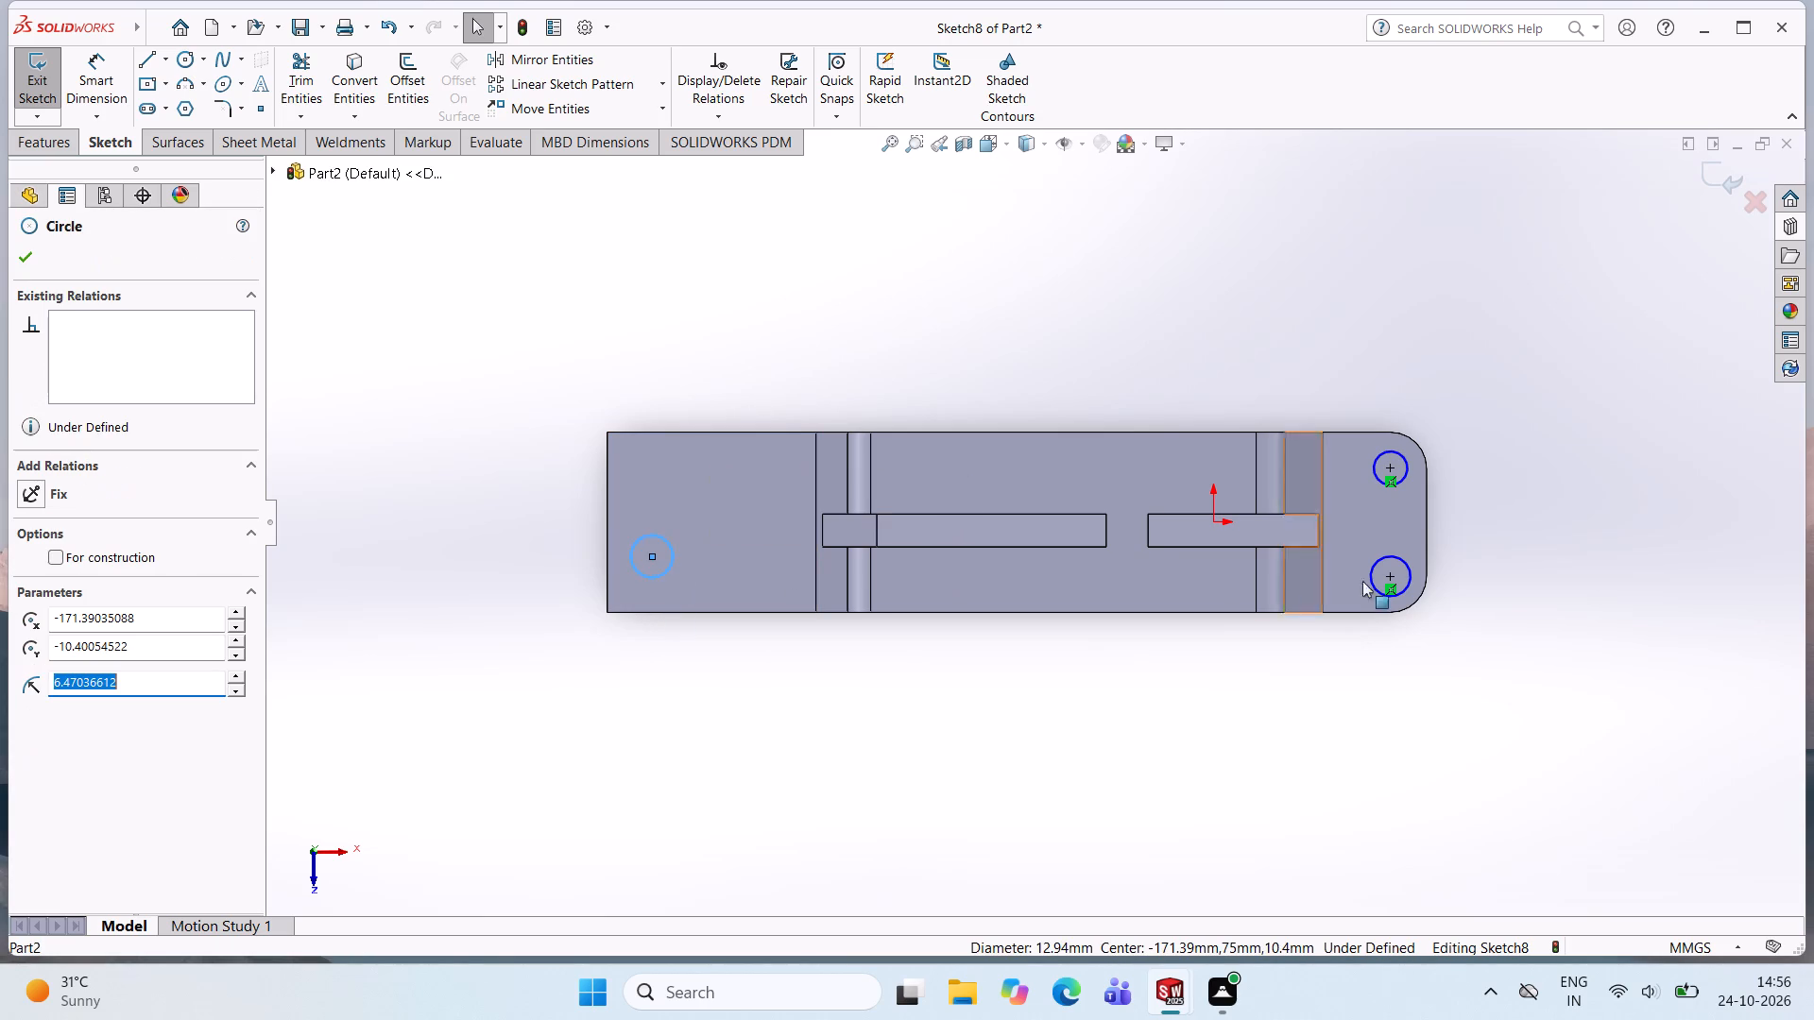
{"action": "left_click", "coordinate": [1398, 483], "text": "ctrl"}
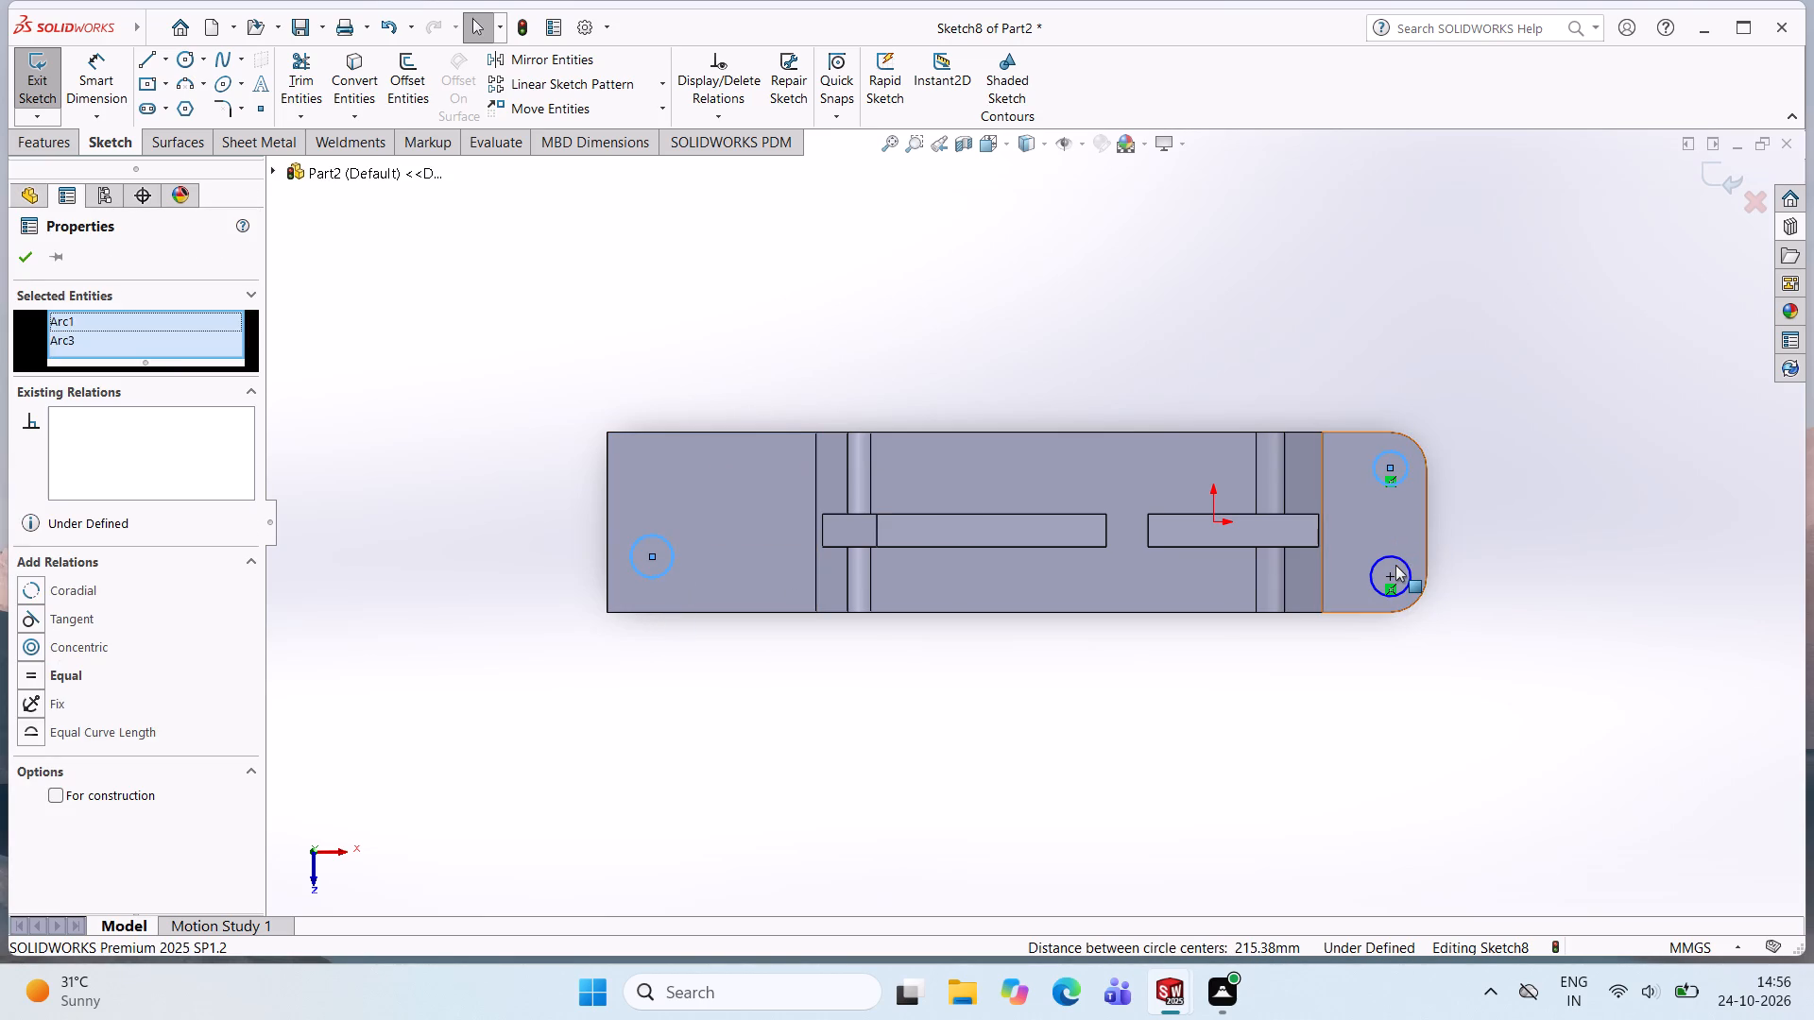
{"action": "left_click", "coordinate": [1397, 557], "text": "ctrl"}
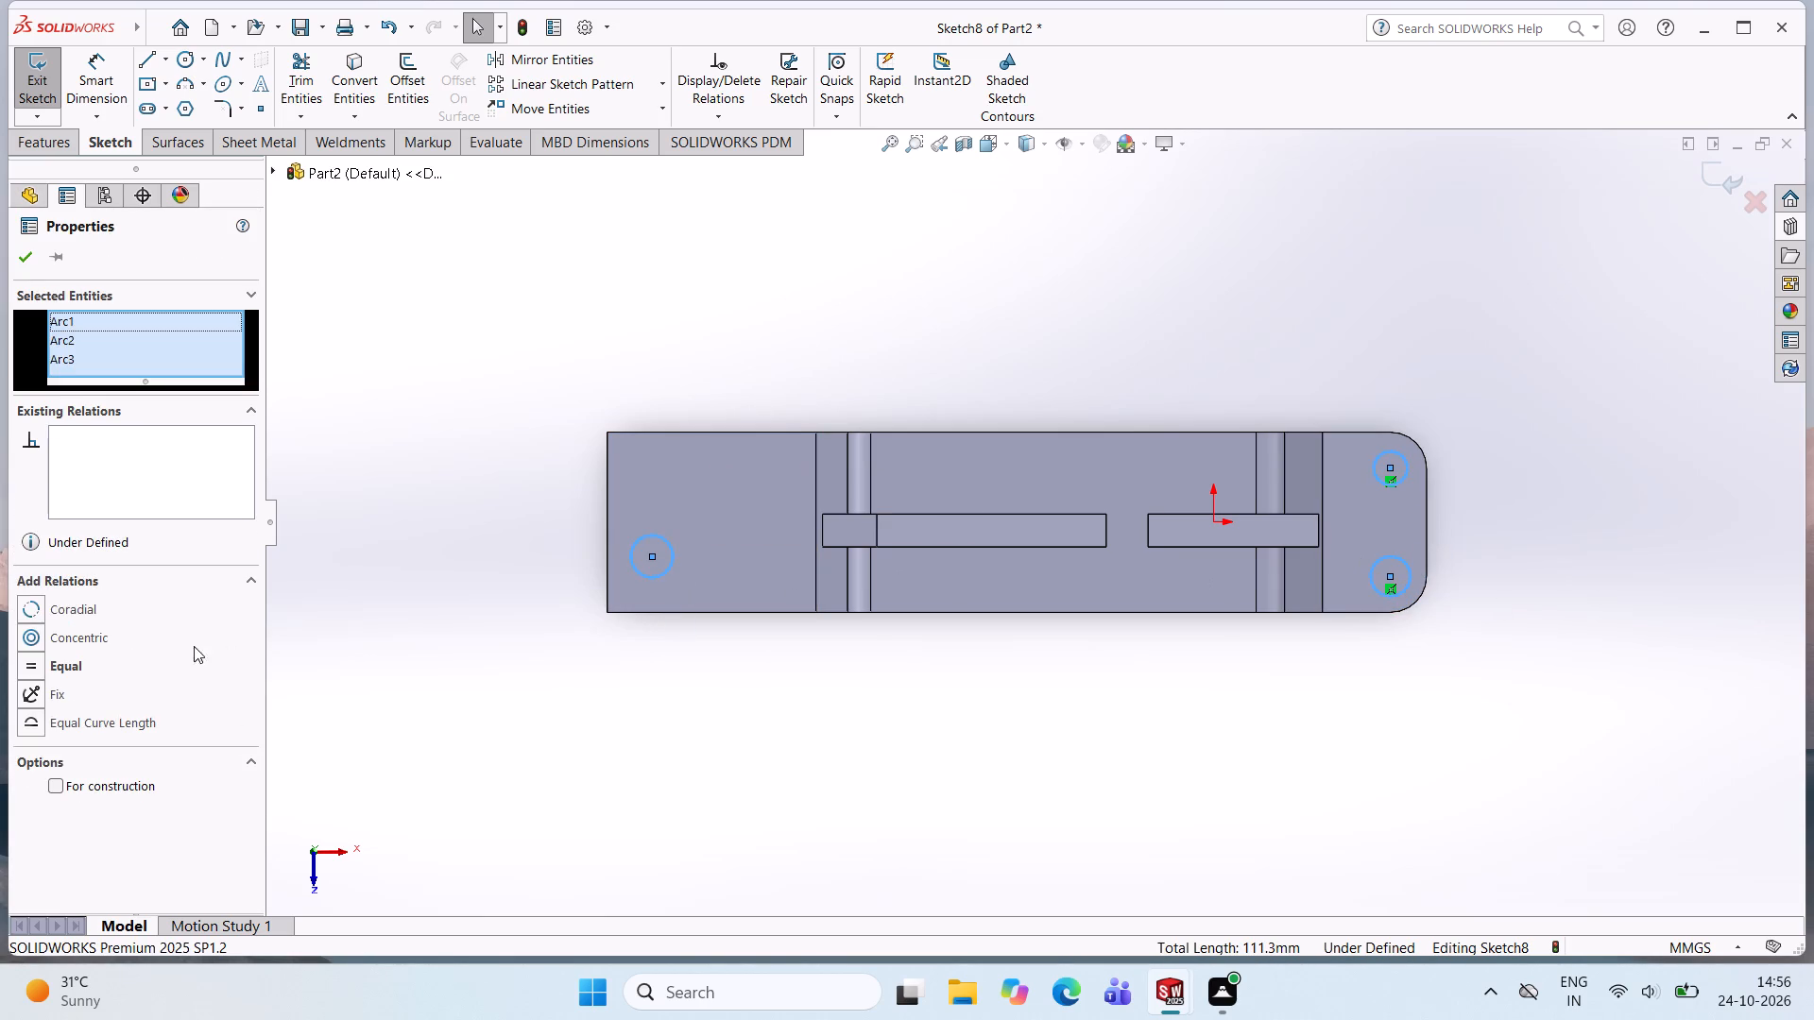
{"action": "left_click", "coordinate": [81, 665]}
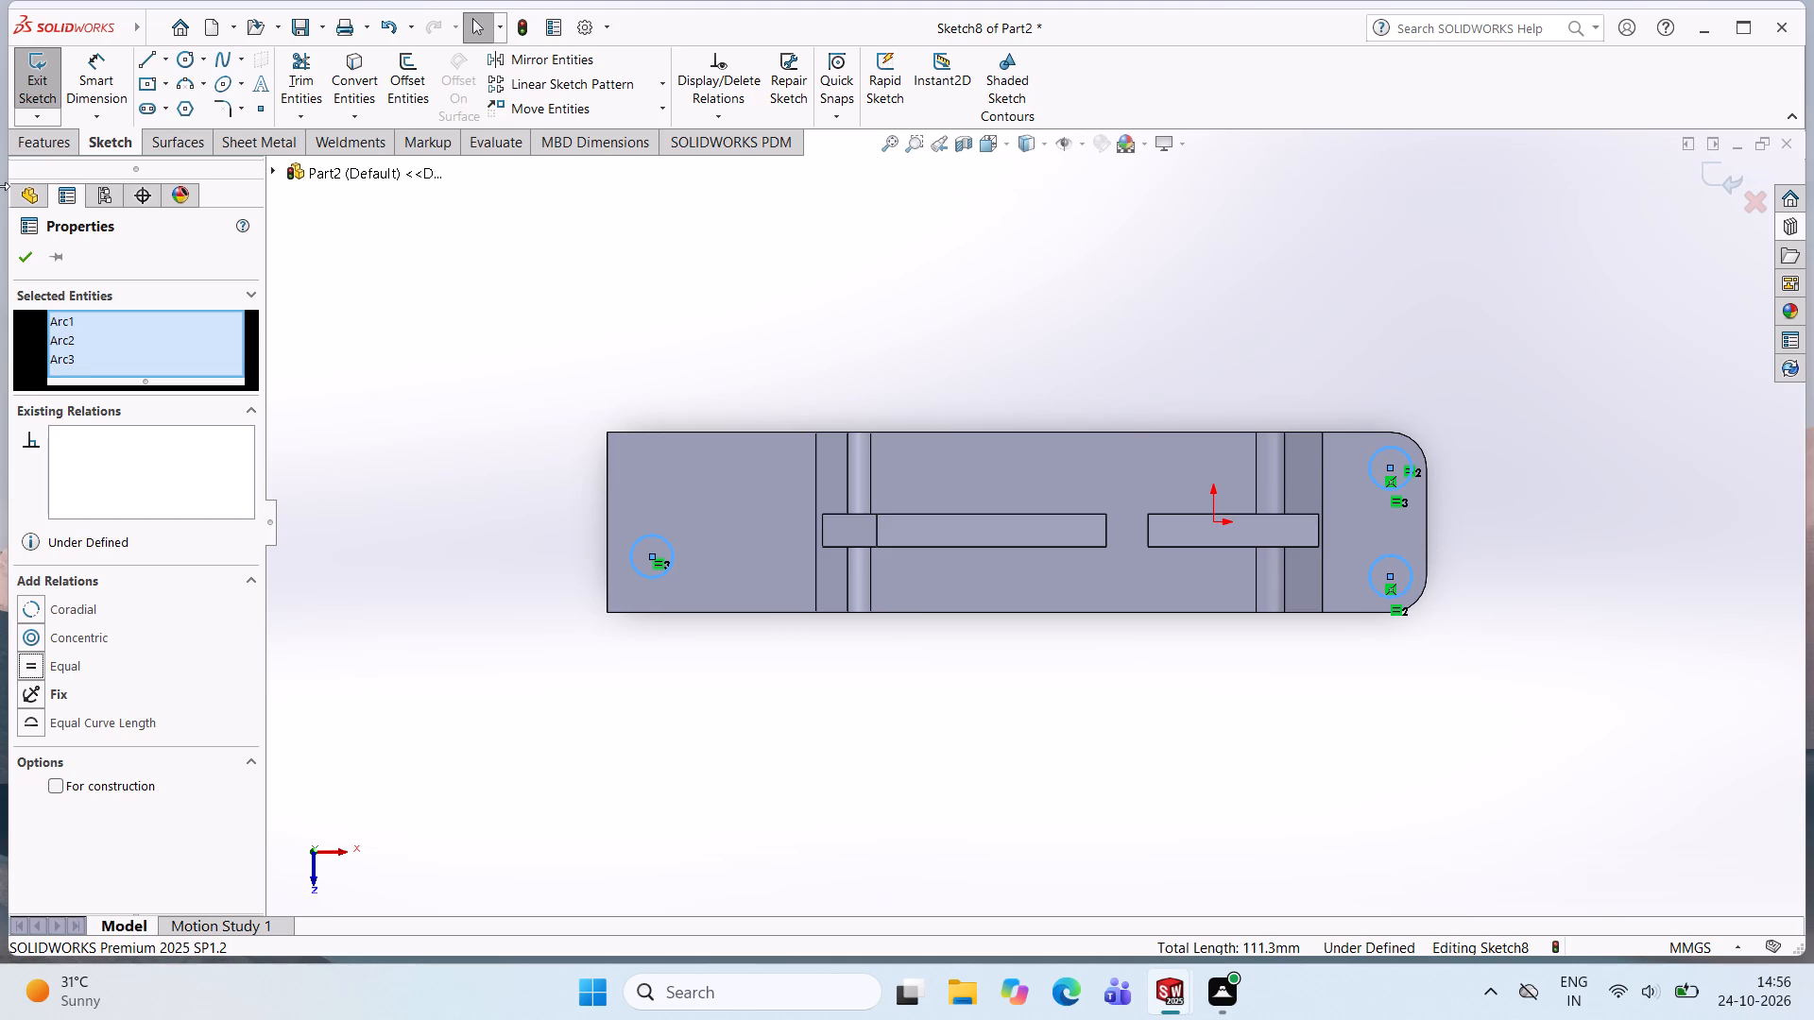
{"action": "left_click", "coordinate": [29, 258]}
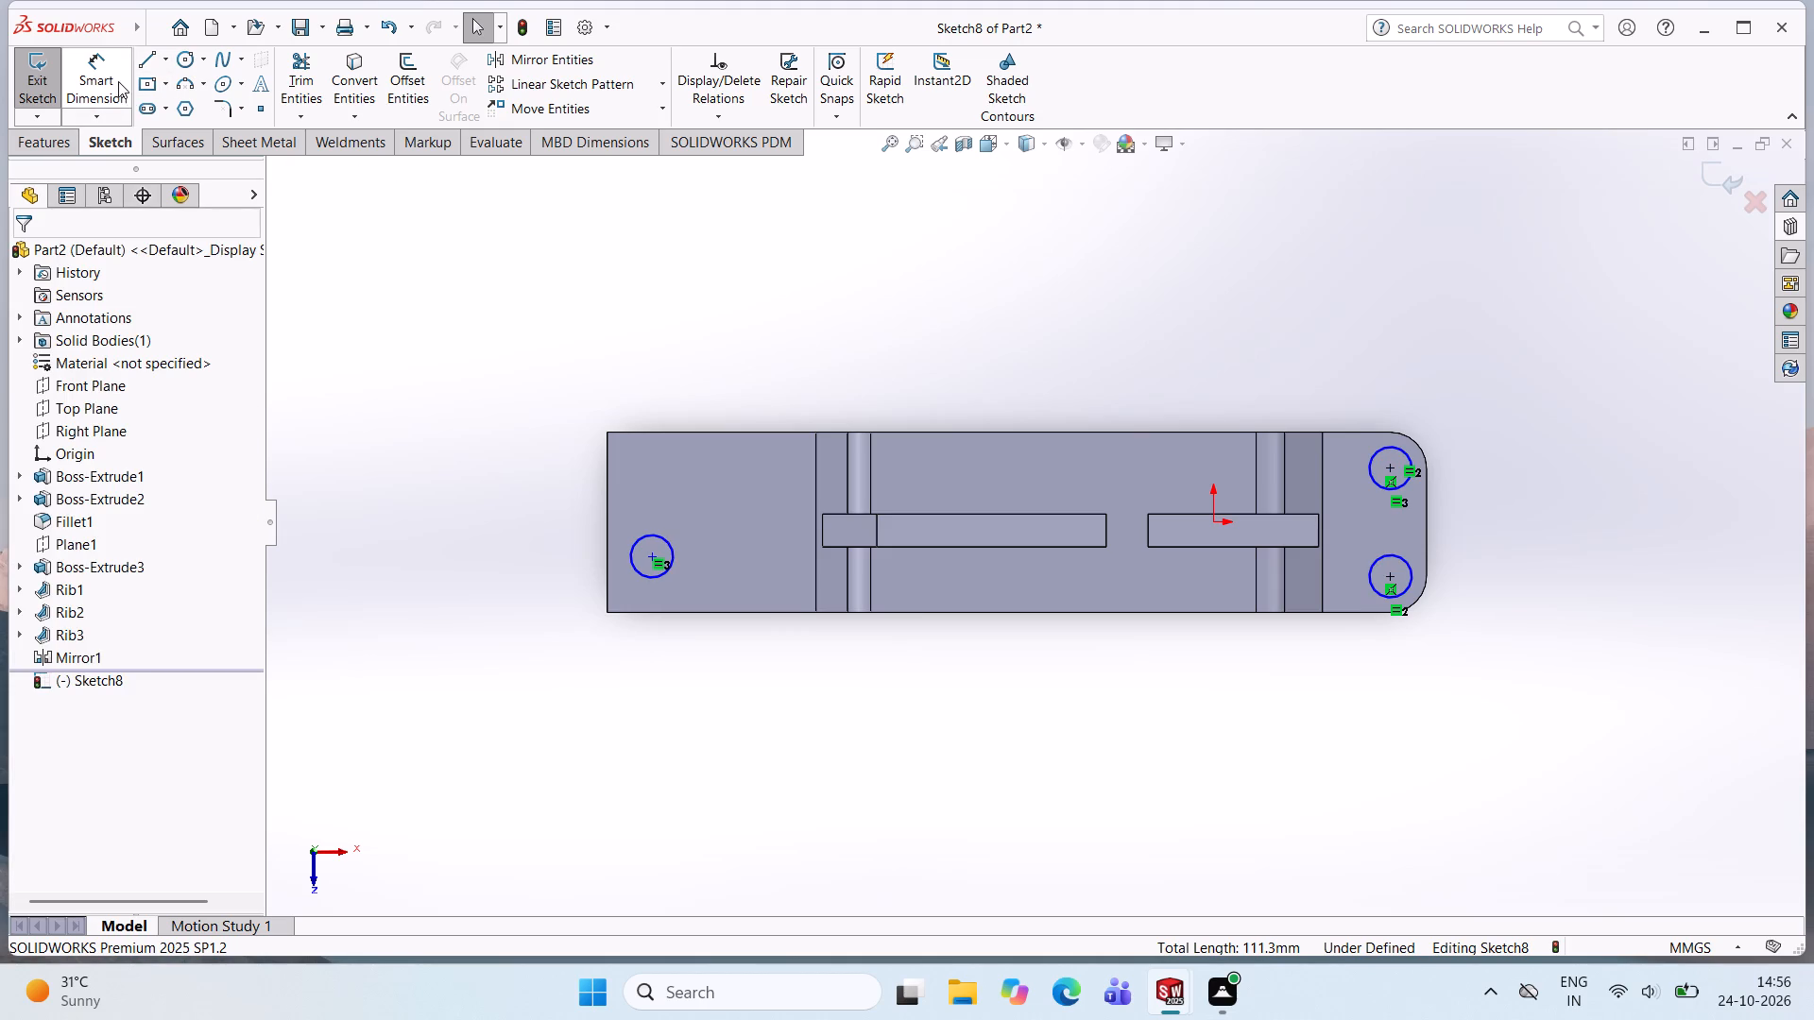
Dimension the diameter of the circle on the plate's long end as 11 mm.
{"action": "left_click", "coordinate": [111, 76]}
{"action": "left_click", "coordinate": [640, 543]}
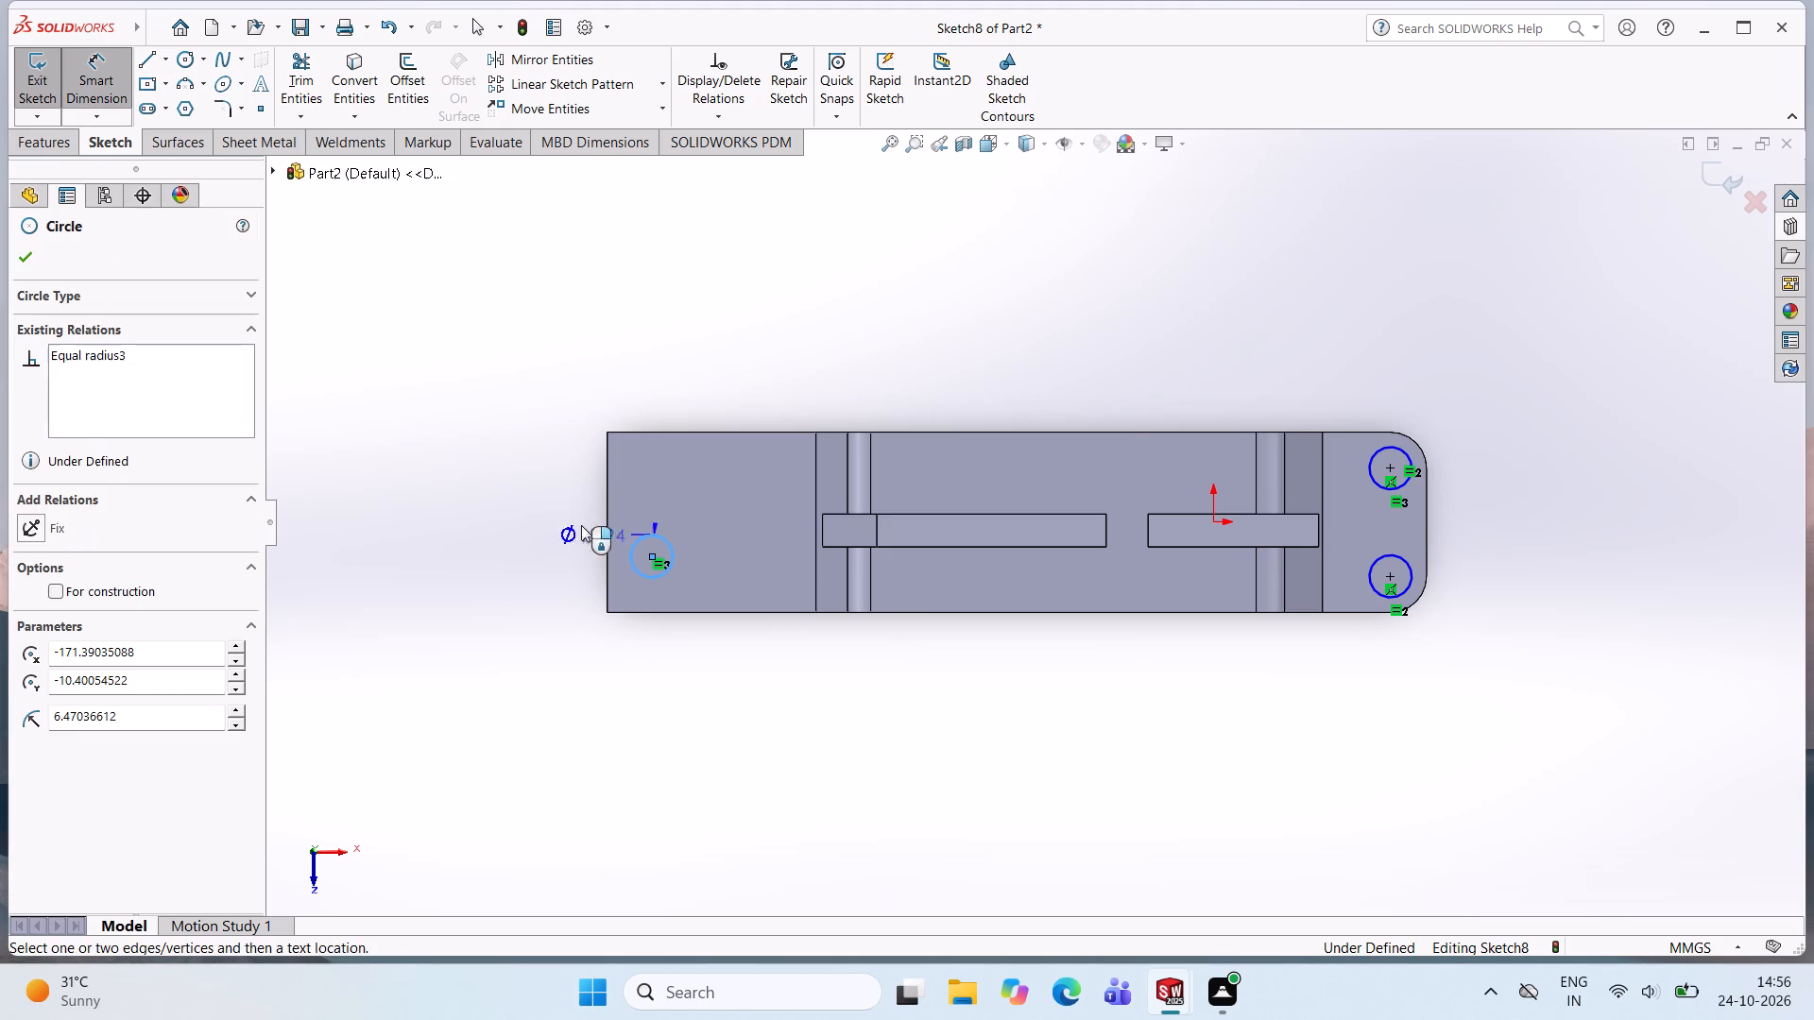
{"action": "left_click", "coordinate": [530, 490]}
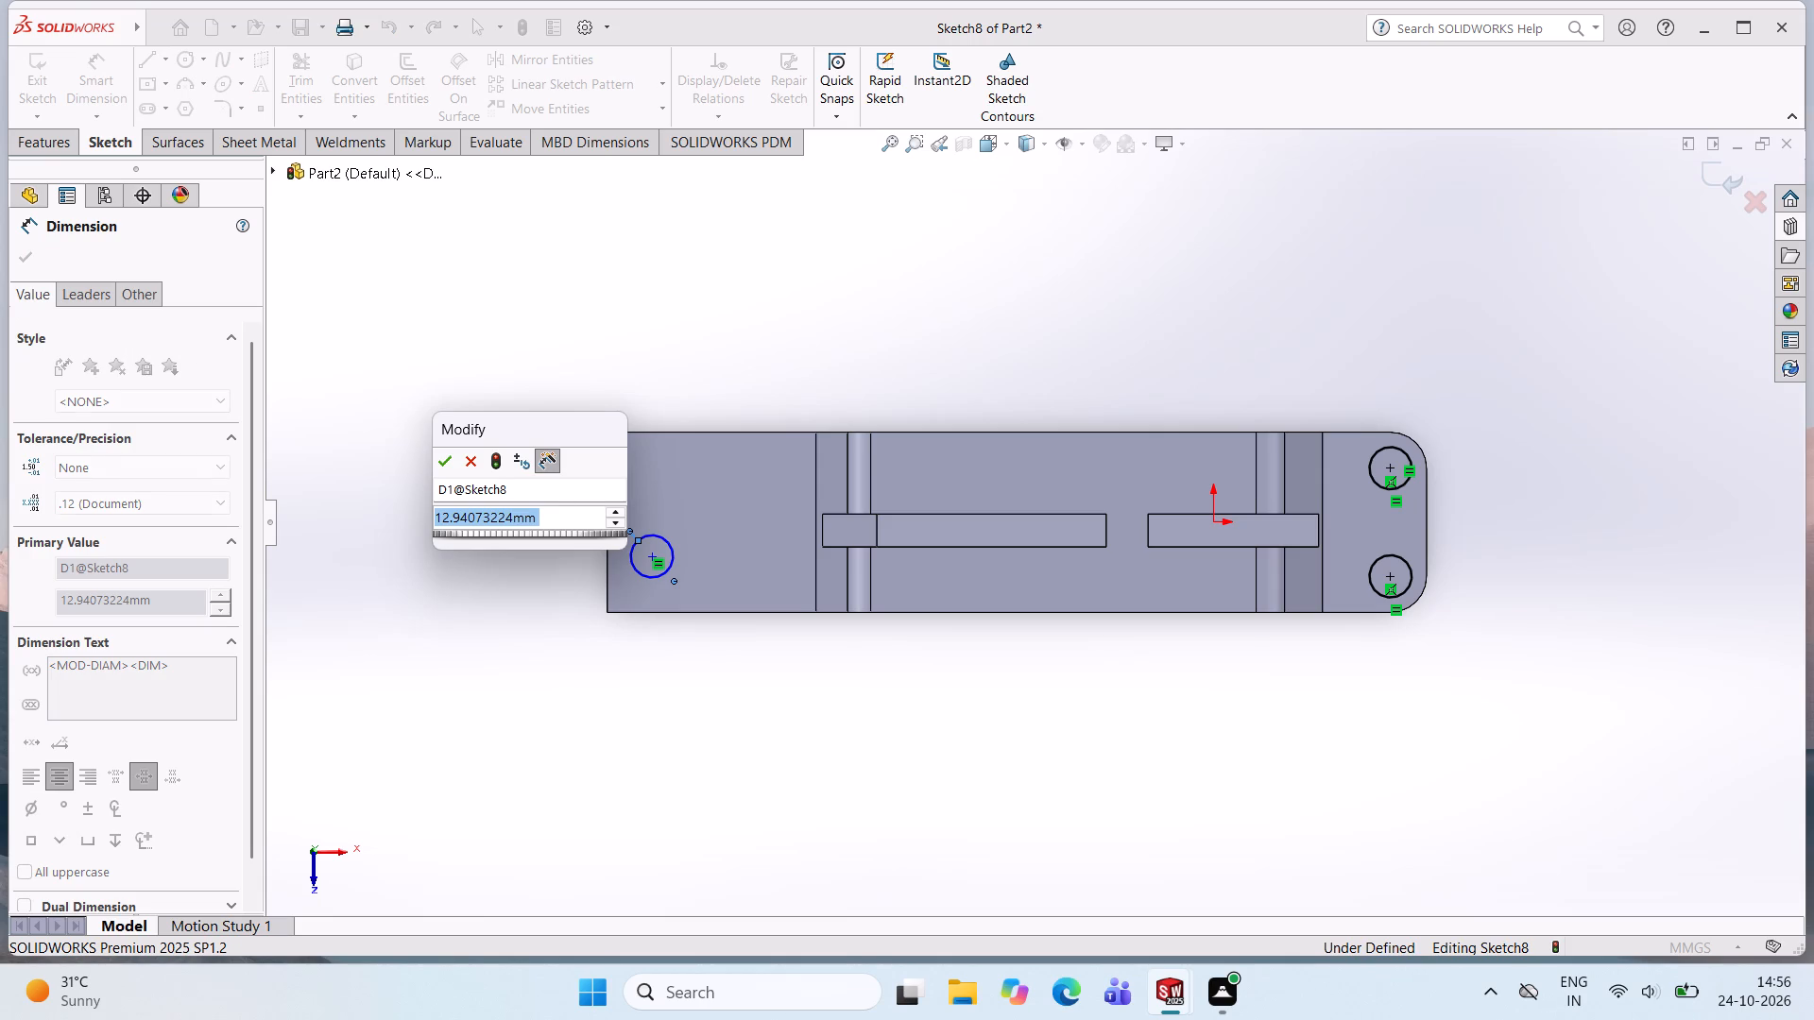
{"action": "key", "text": "1"}
{"action": "key", "text": "1"}
{"action": "key", "text": "Return"}
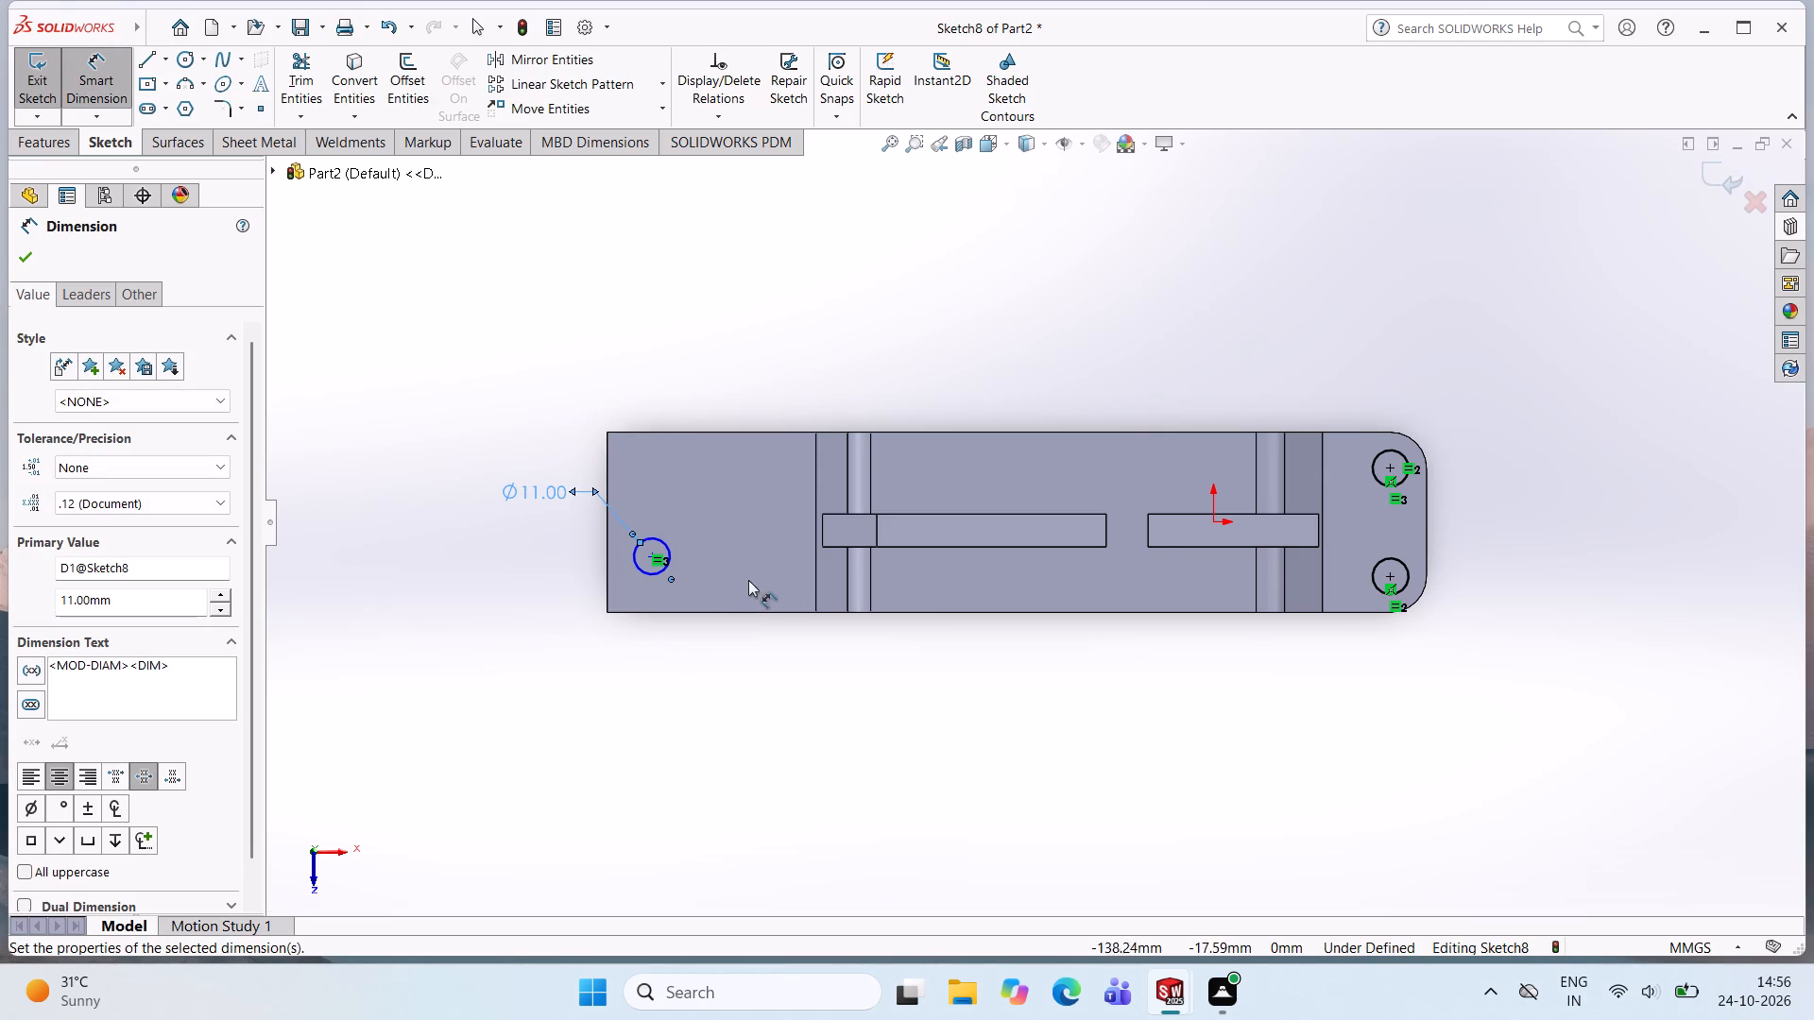
Dimension the horizontal distance between the long-end circle's centre and the lower short-end circle's centre, keeping the distance as drawn.
{"action": "left_click", "coordinate": [653, 554]}
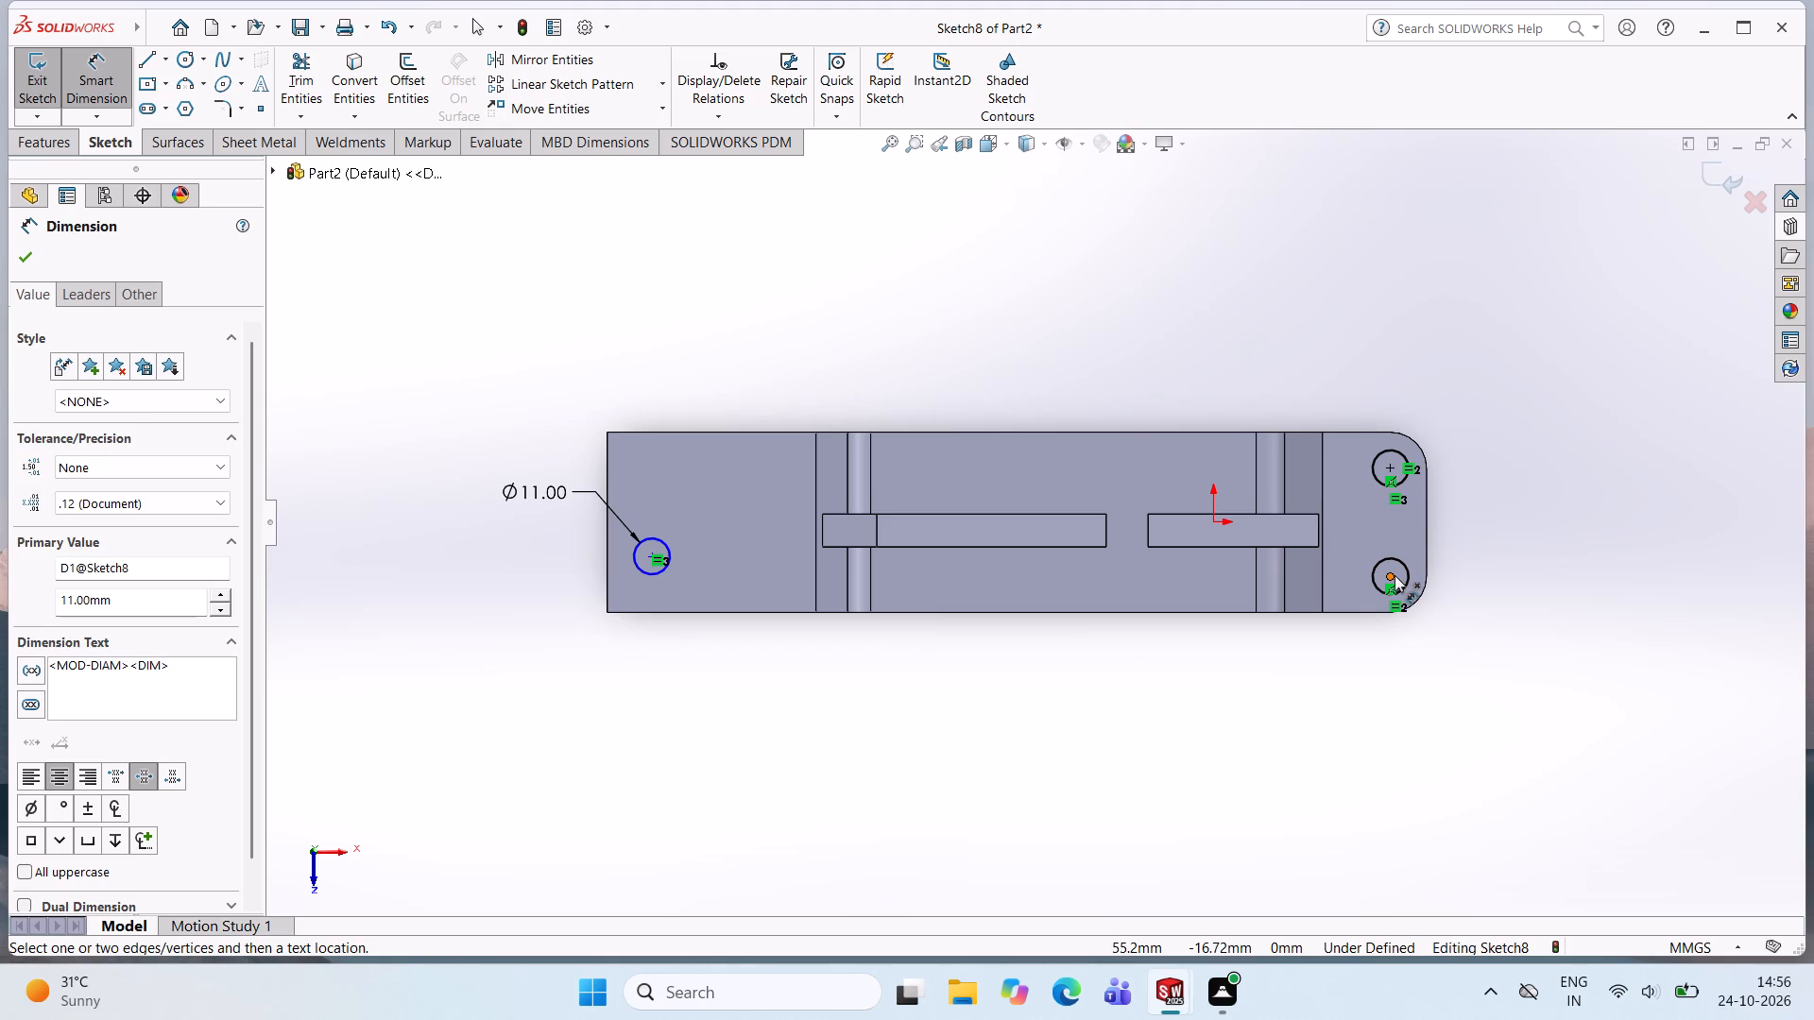
{"action": "left_click", "coordinate": [1399, 575]}
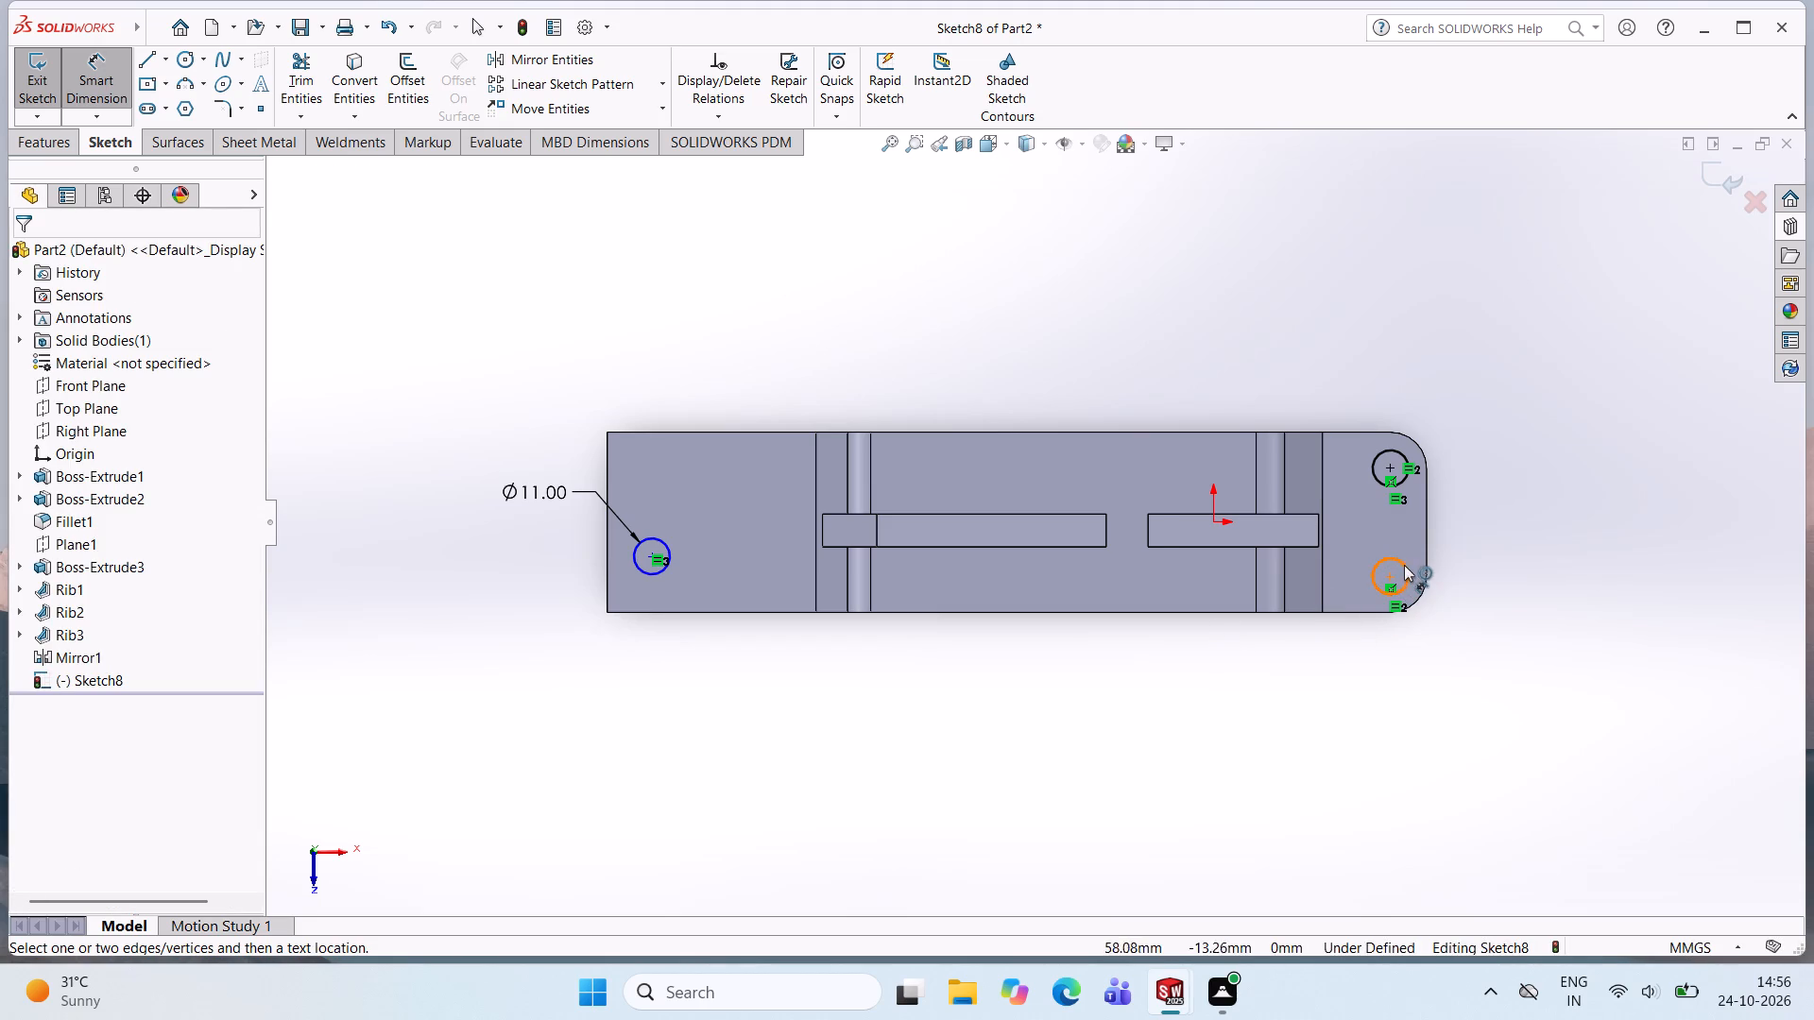
{"action": "left_click", "coordinate": [1393, 578]}
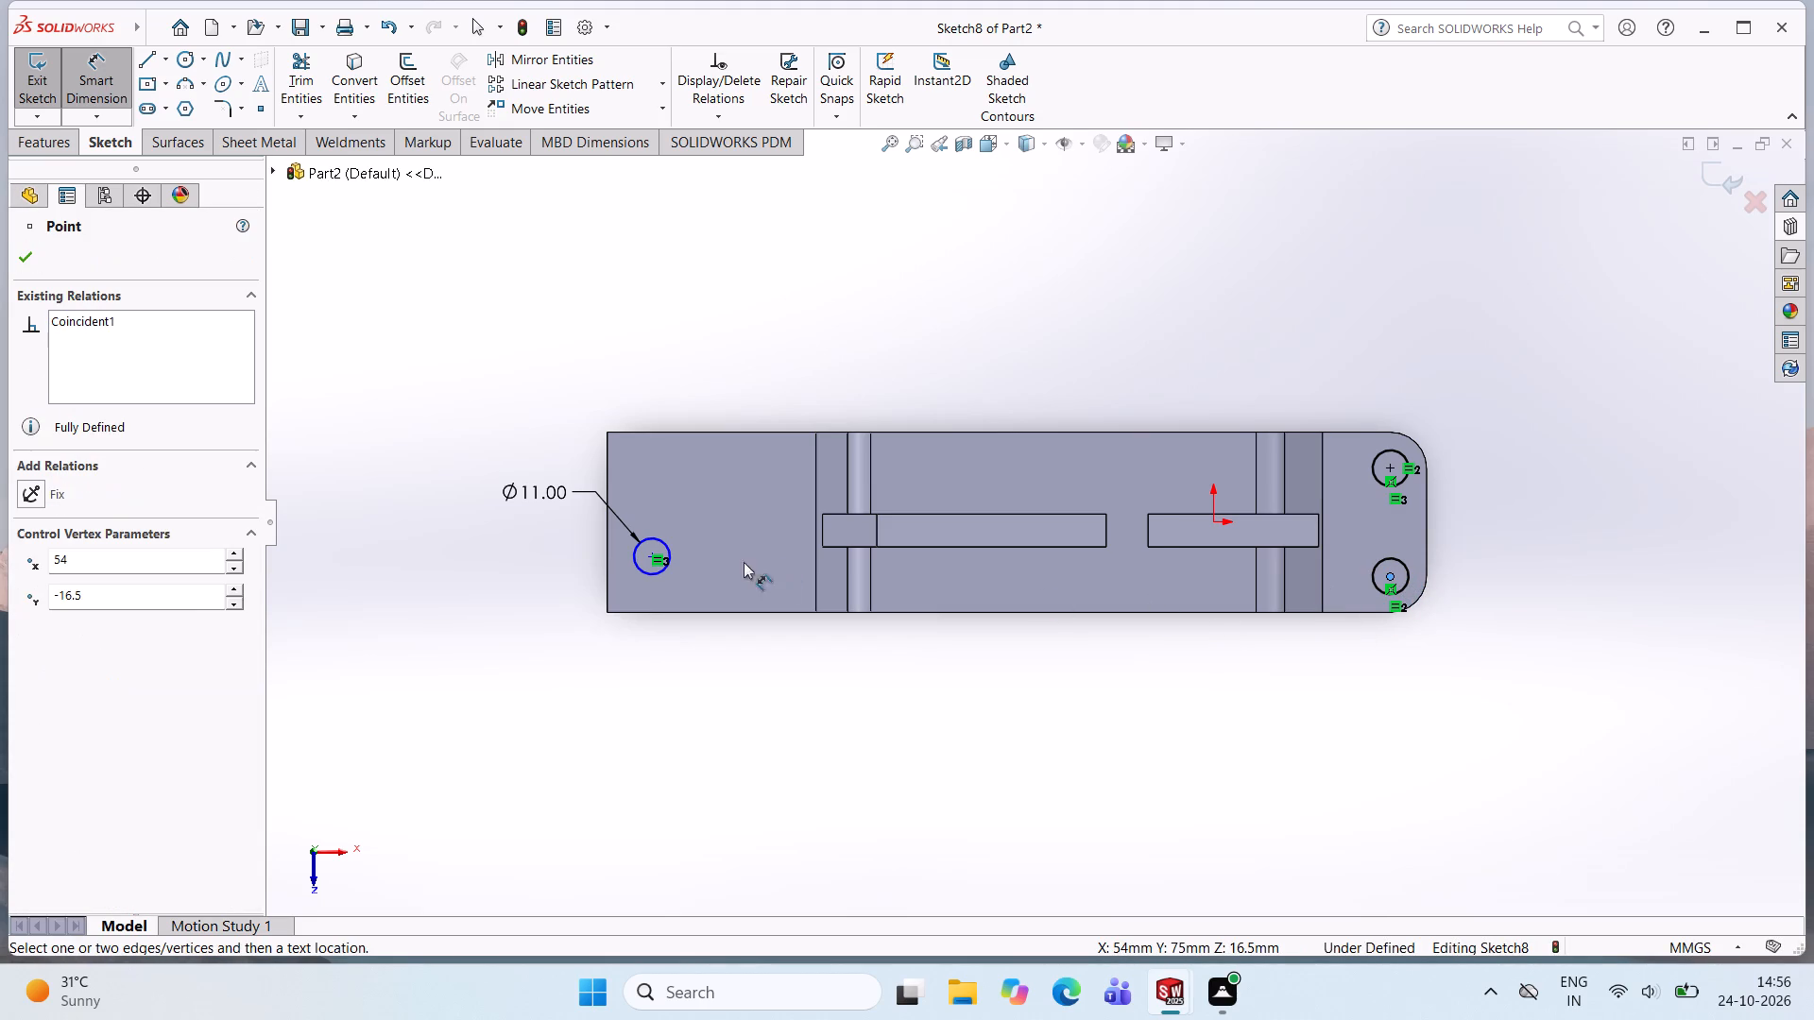
{"action": "left_click", "coordinate": [650, 557]}
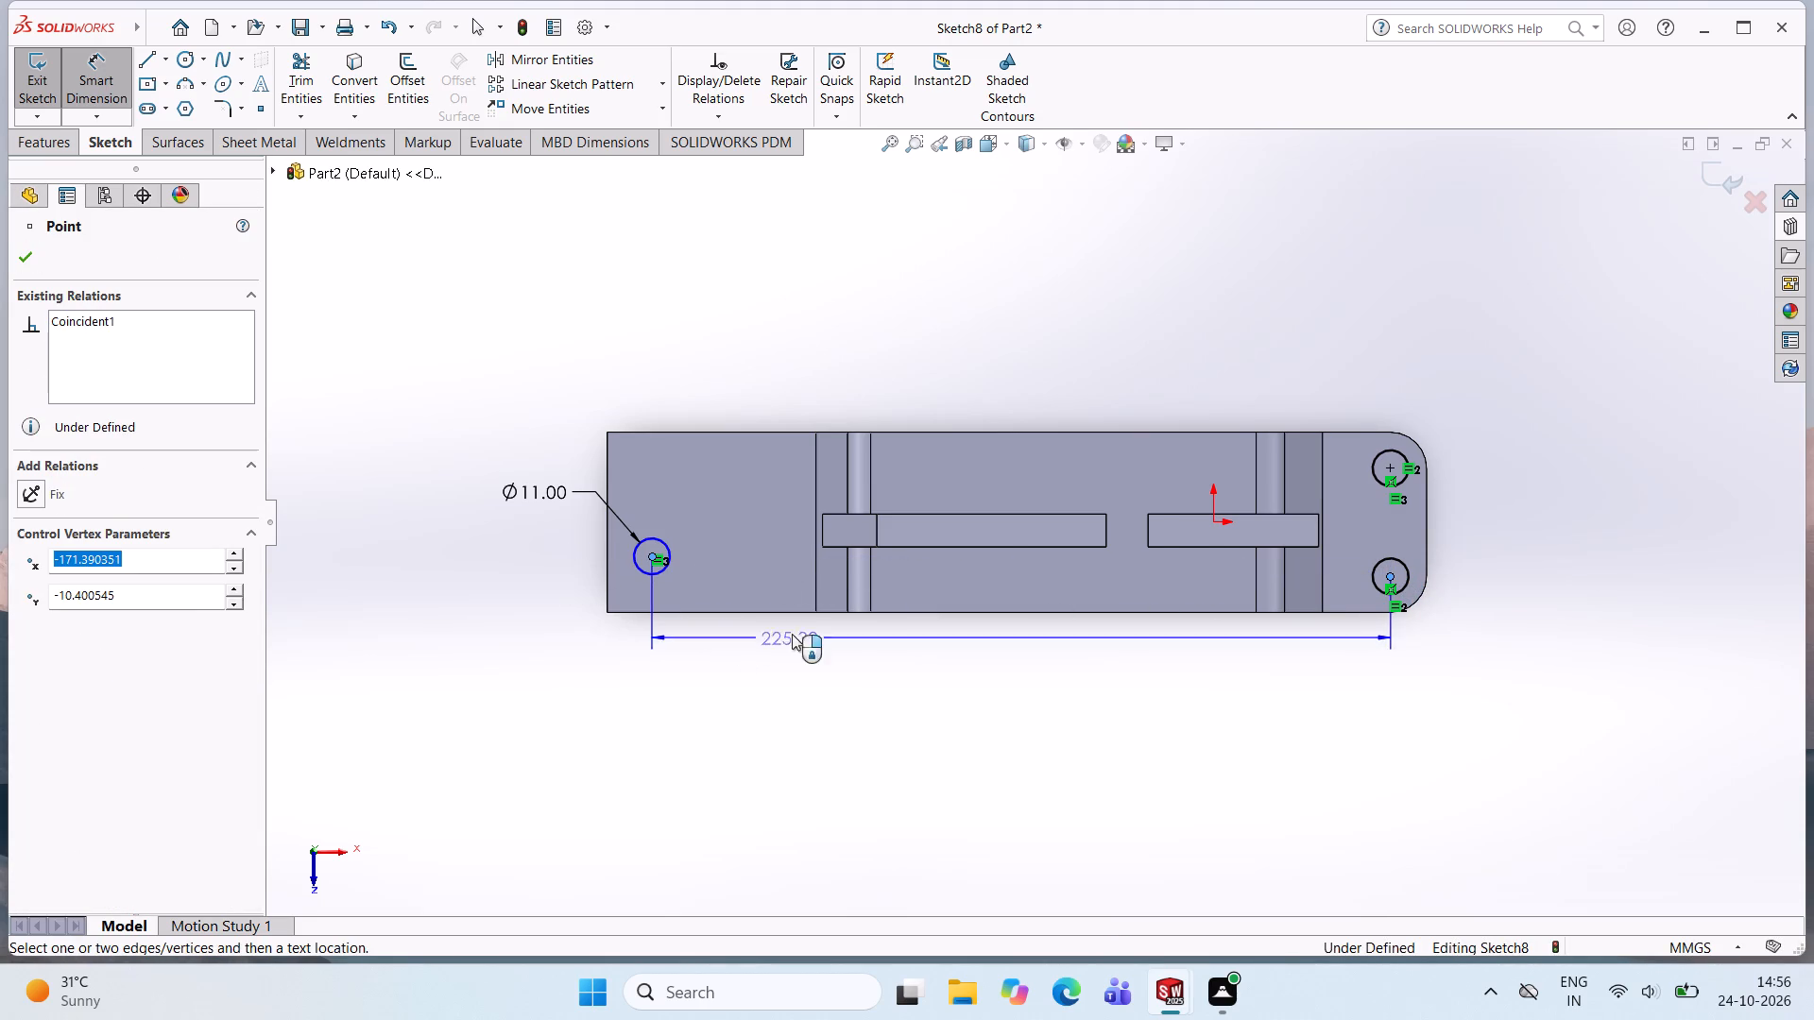
{"action": "left_click", "coordinate": [934, 697]}
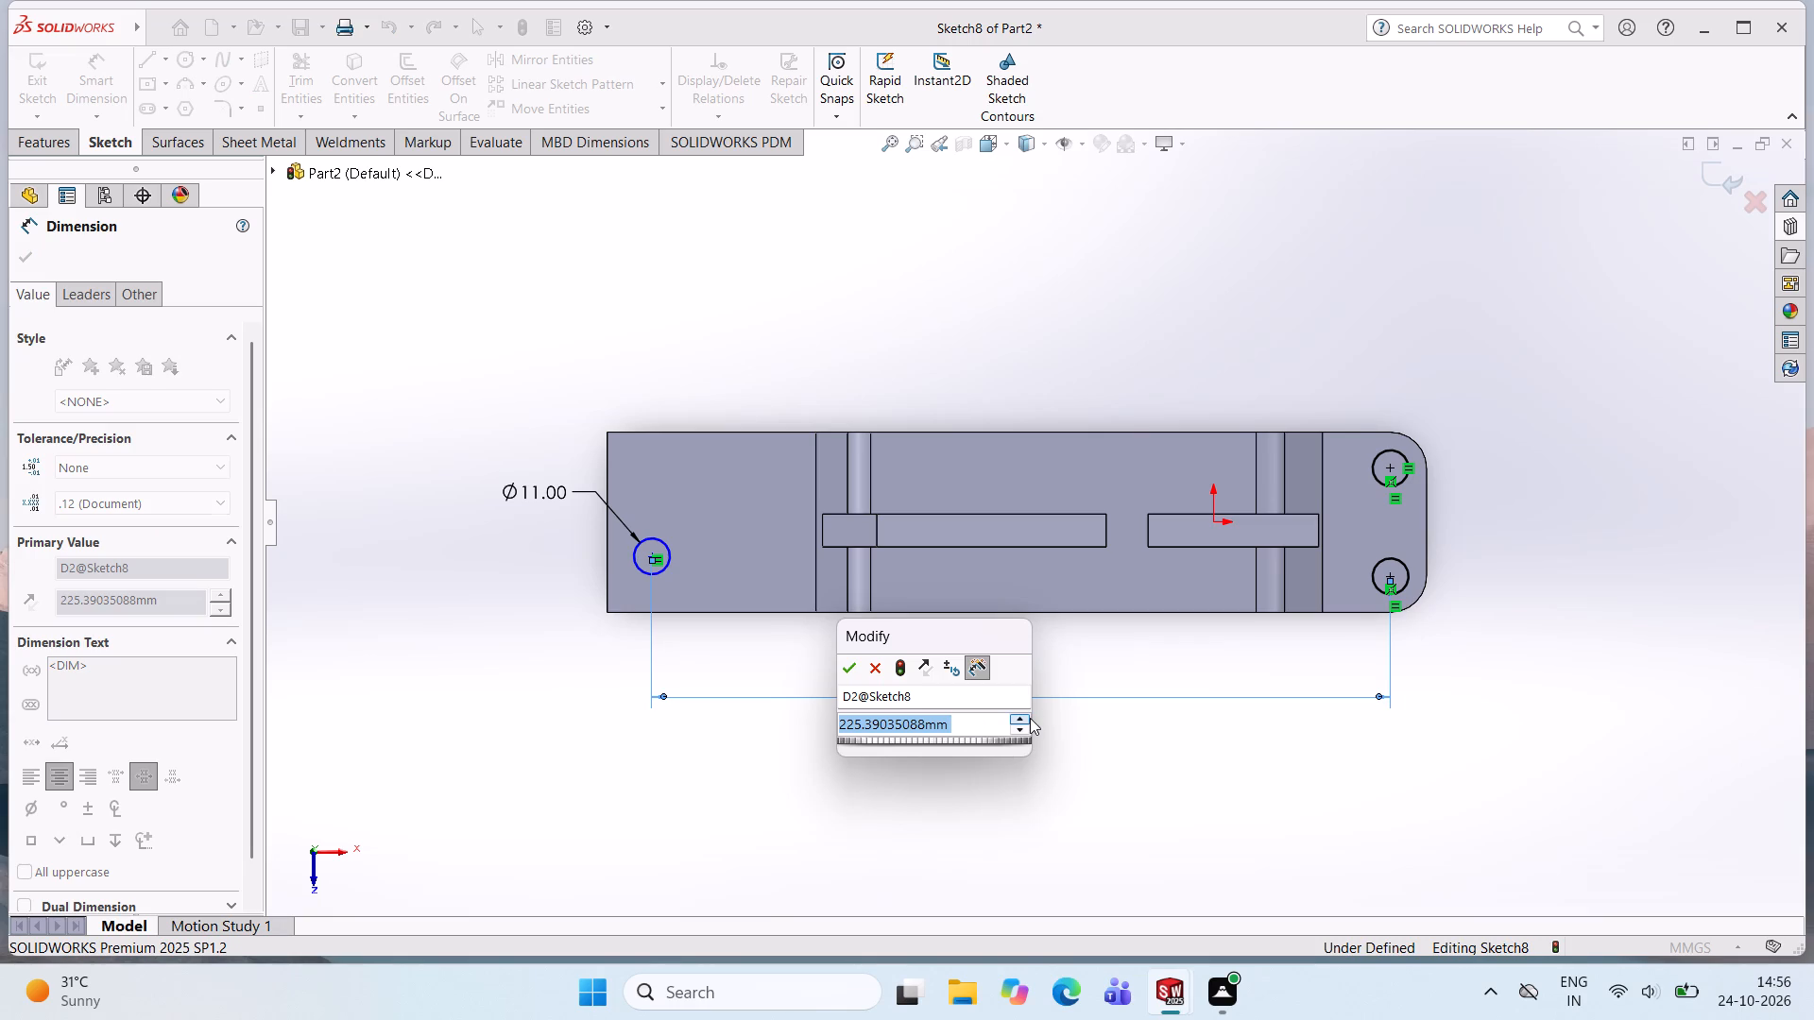
{"action": "left_click", "coordinate": [844, 658]}
{"action": "left_click", "coordinate": [855, 670]}
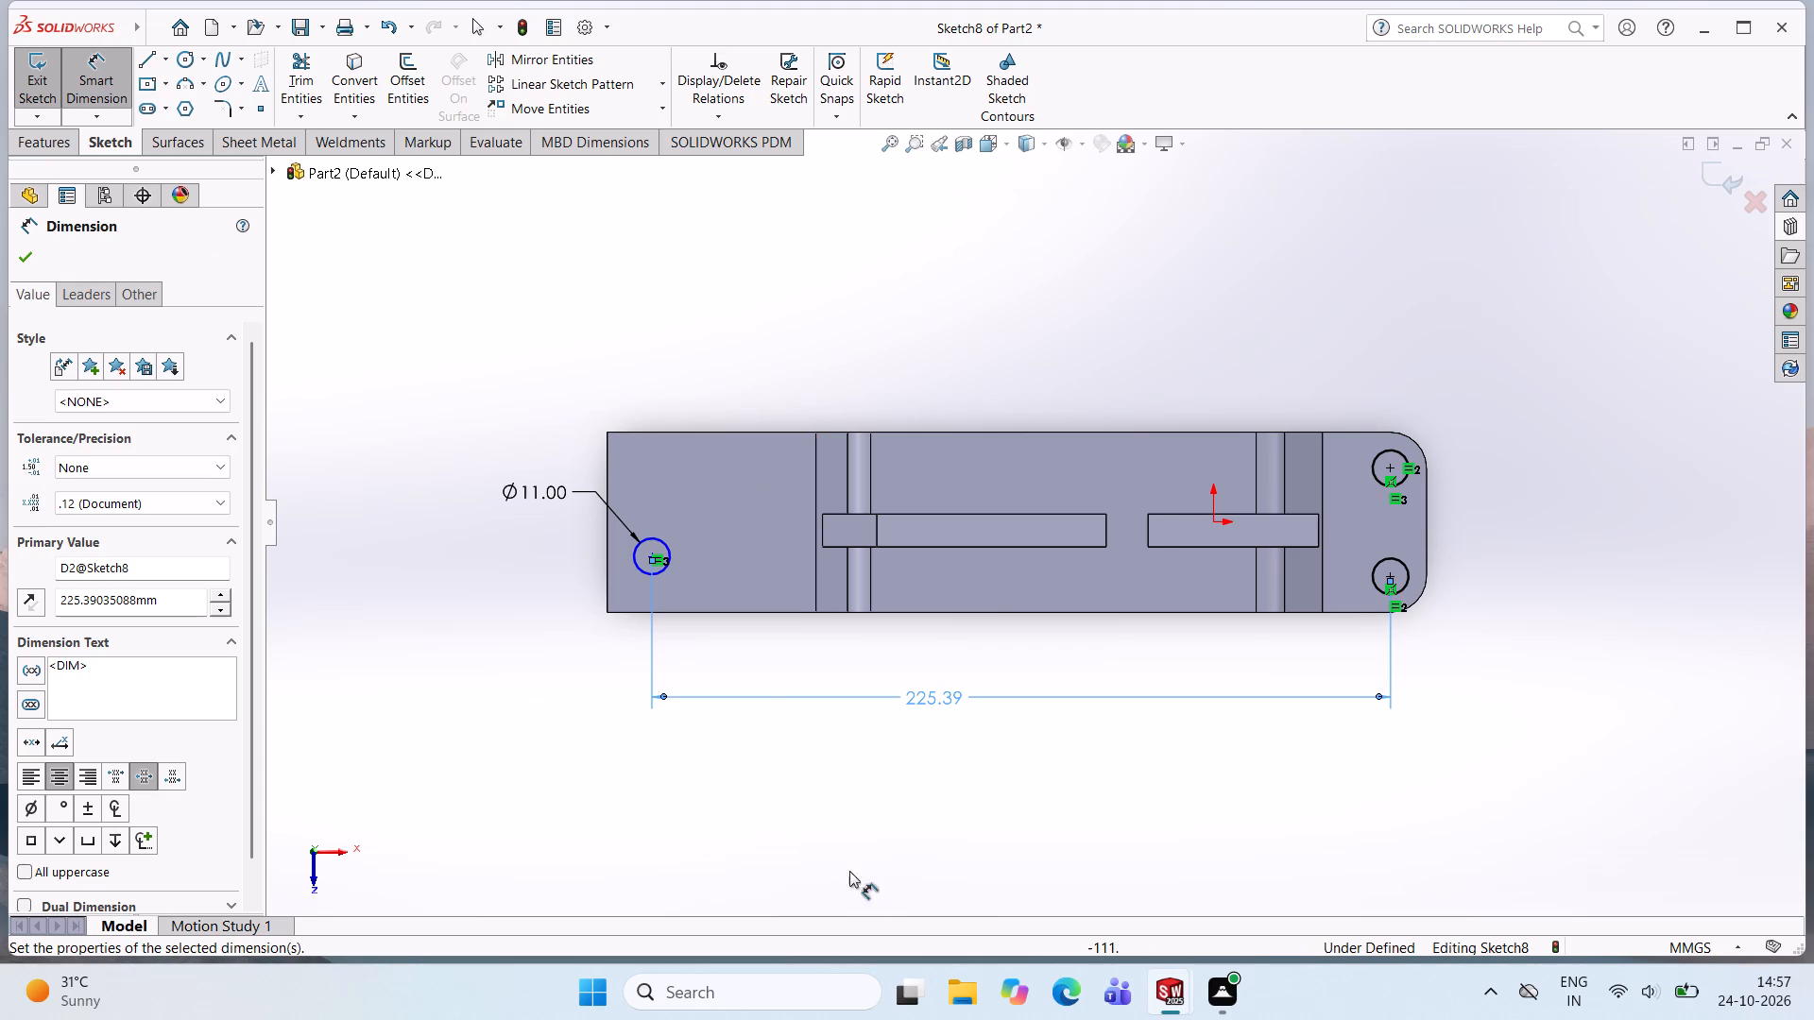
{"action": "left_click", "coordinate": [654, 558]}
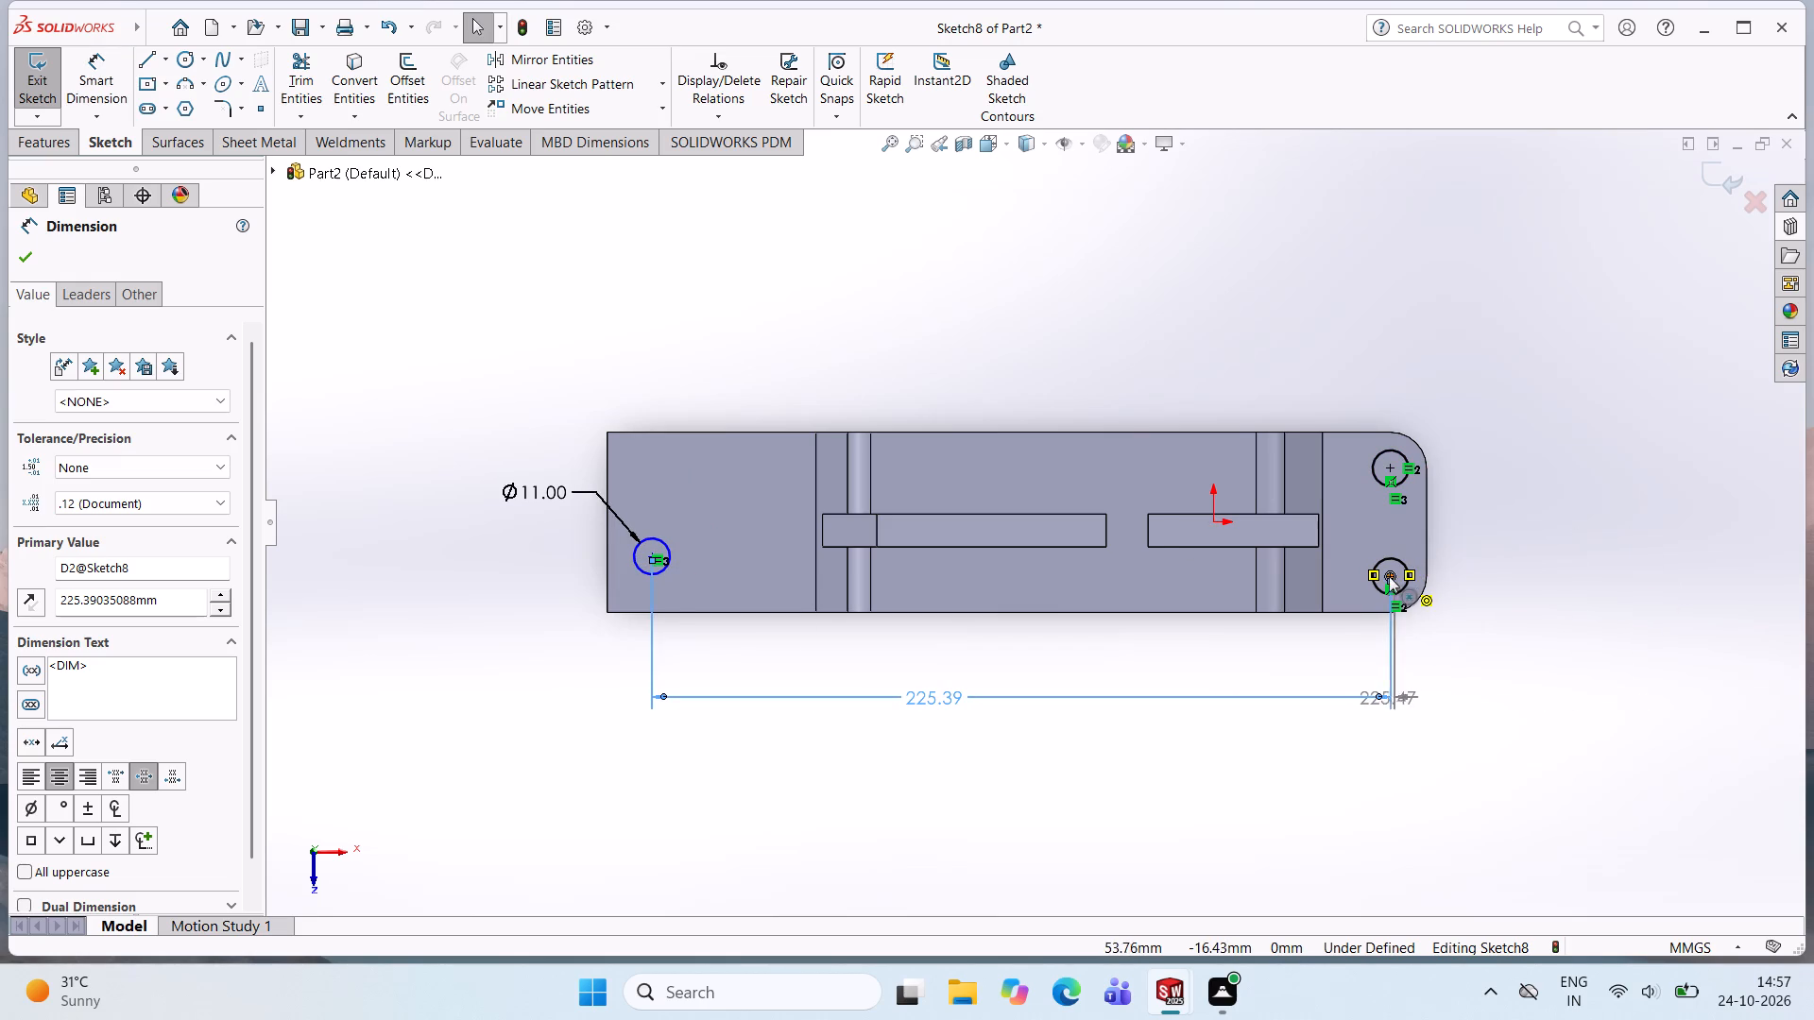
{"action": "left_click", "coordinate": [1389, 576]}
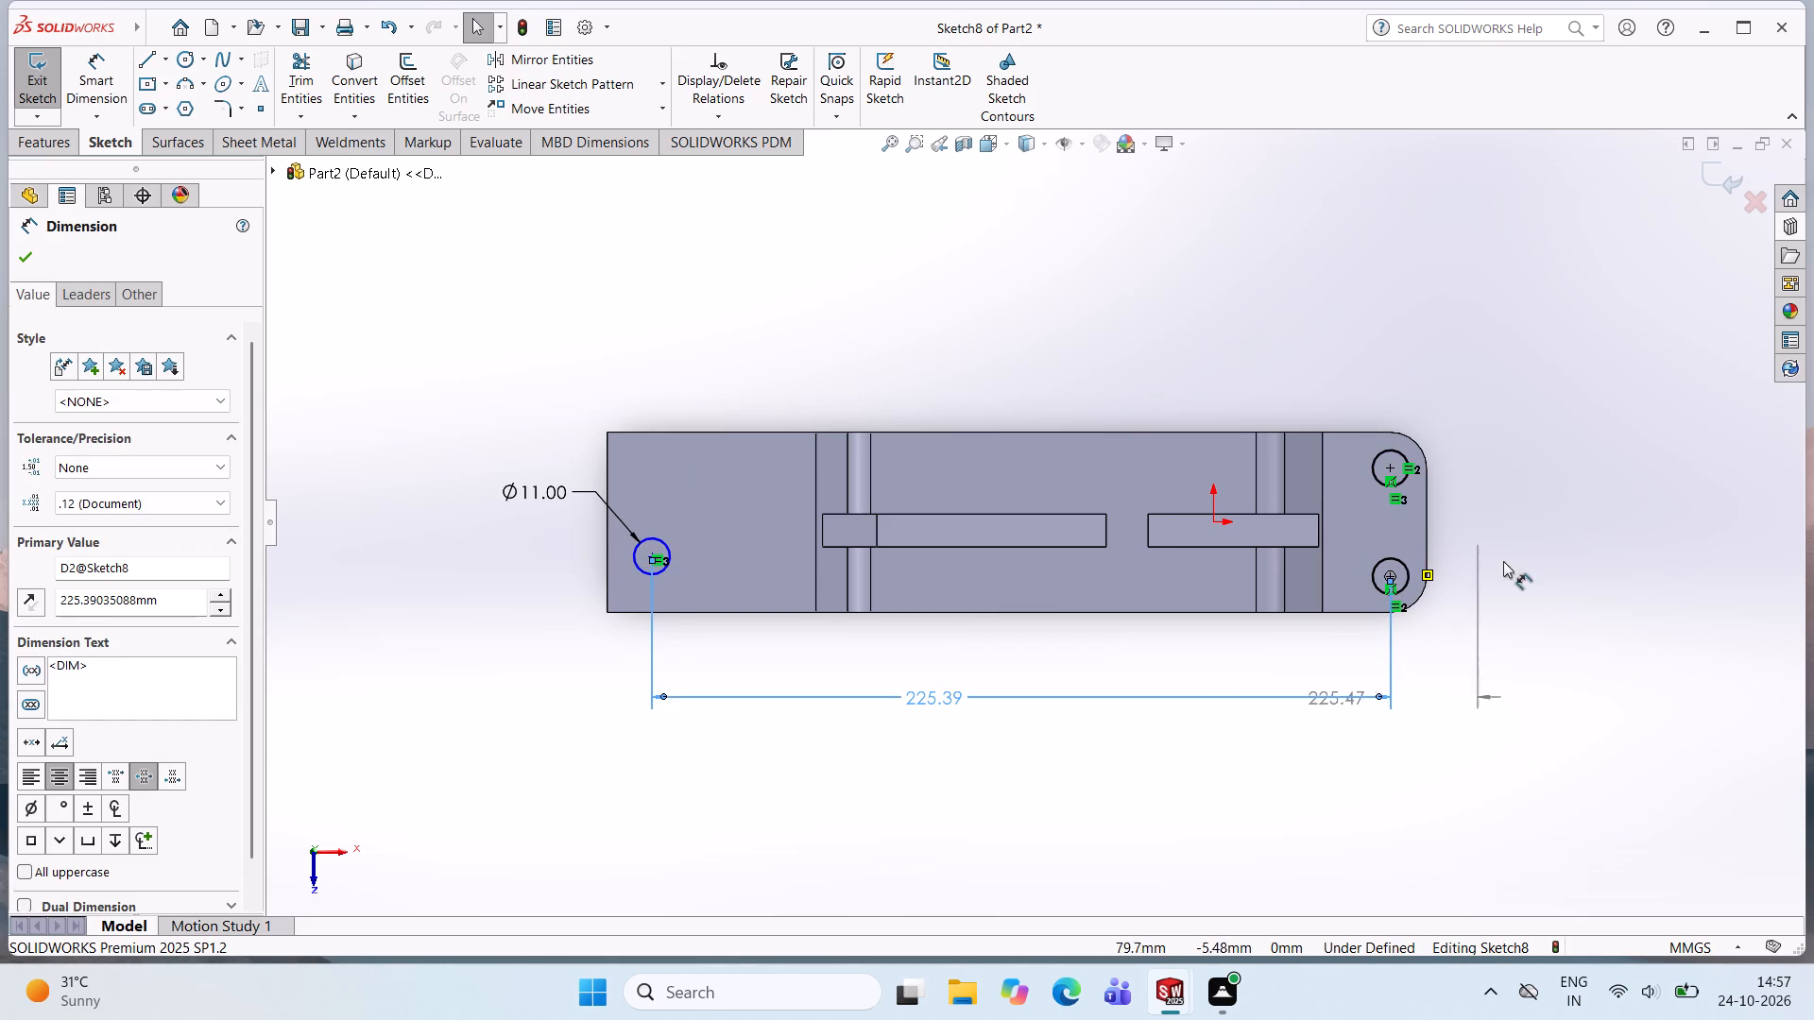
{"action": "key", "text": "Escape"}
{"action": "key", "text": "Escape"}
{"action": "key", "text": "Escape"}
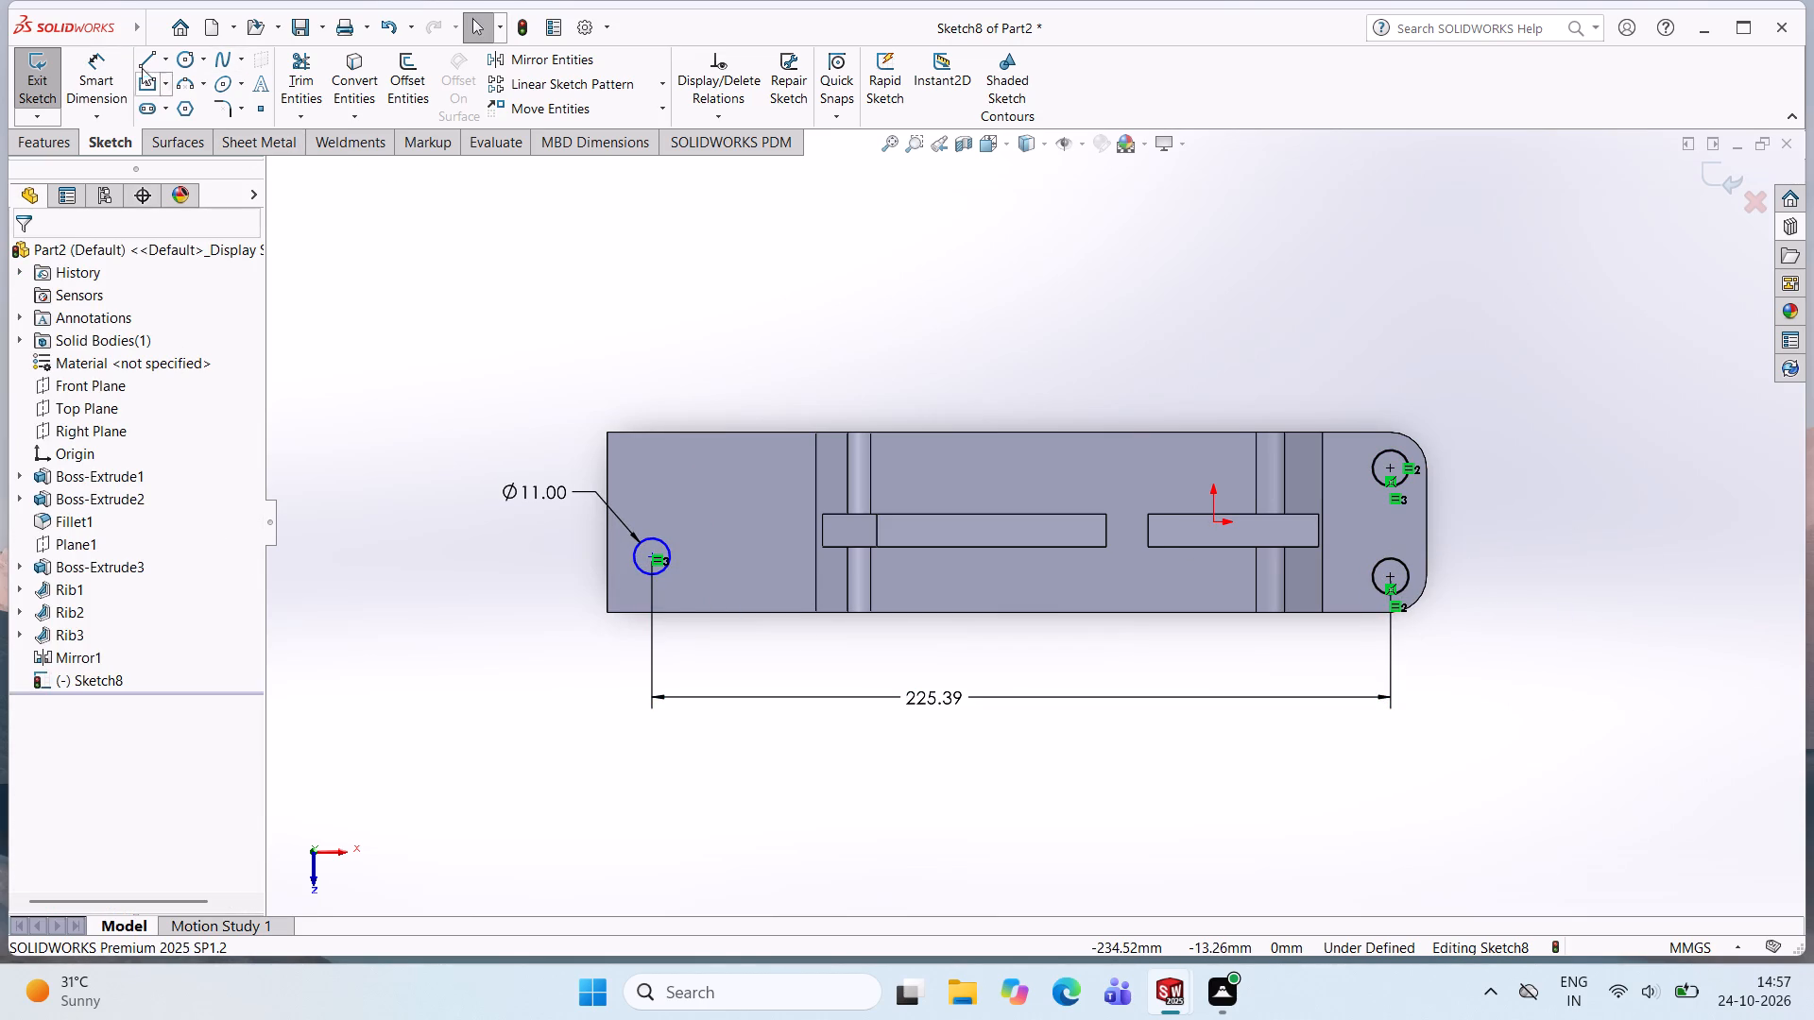
Dimension the vertical offset between the long-end circle's centre and the lower short-end circle's centre as 12 mm.
{"action": "left_click", "coordinate": [106, 68]}
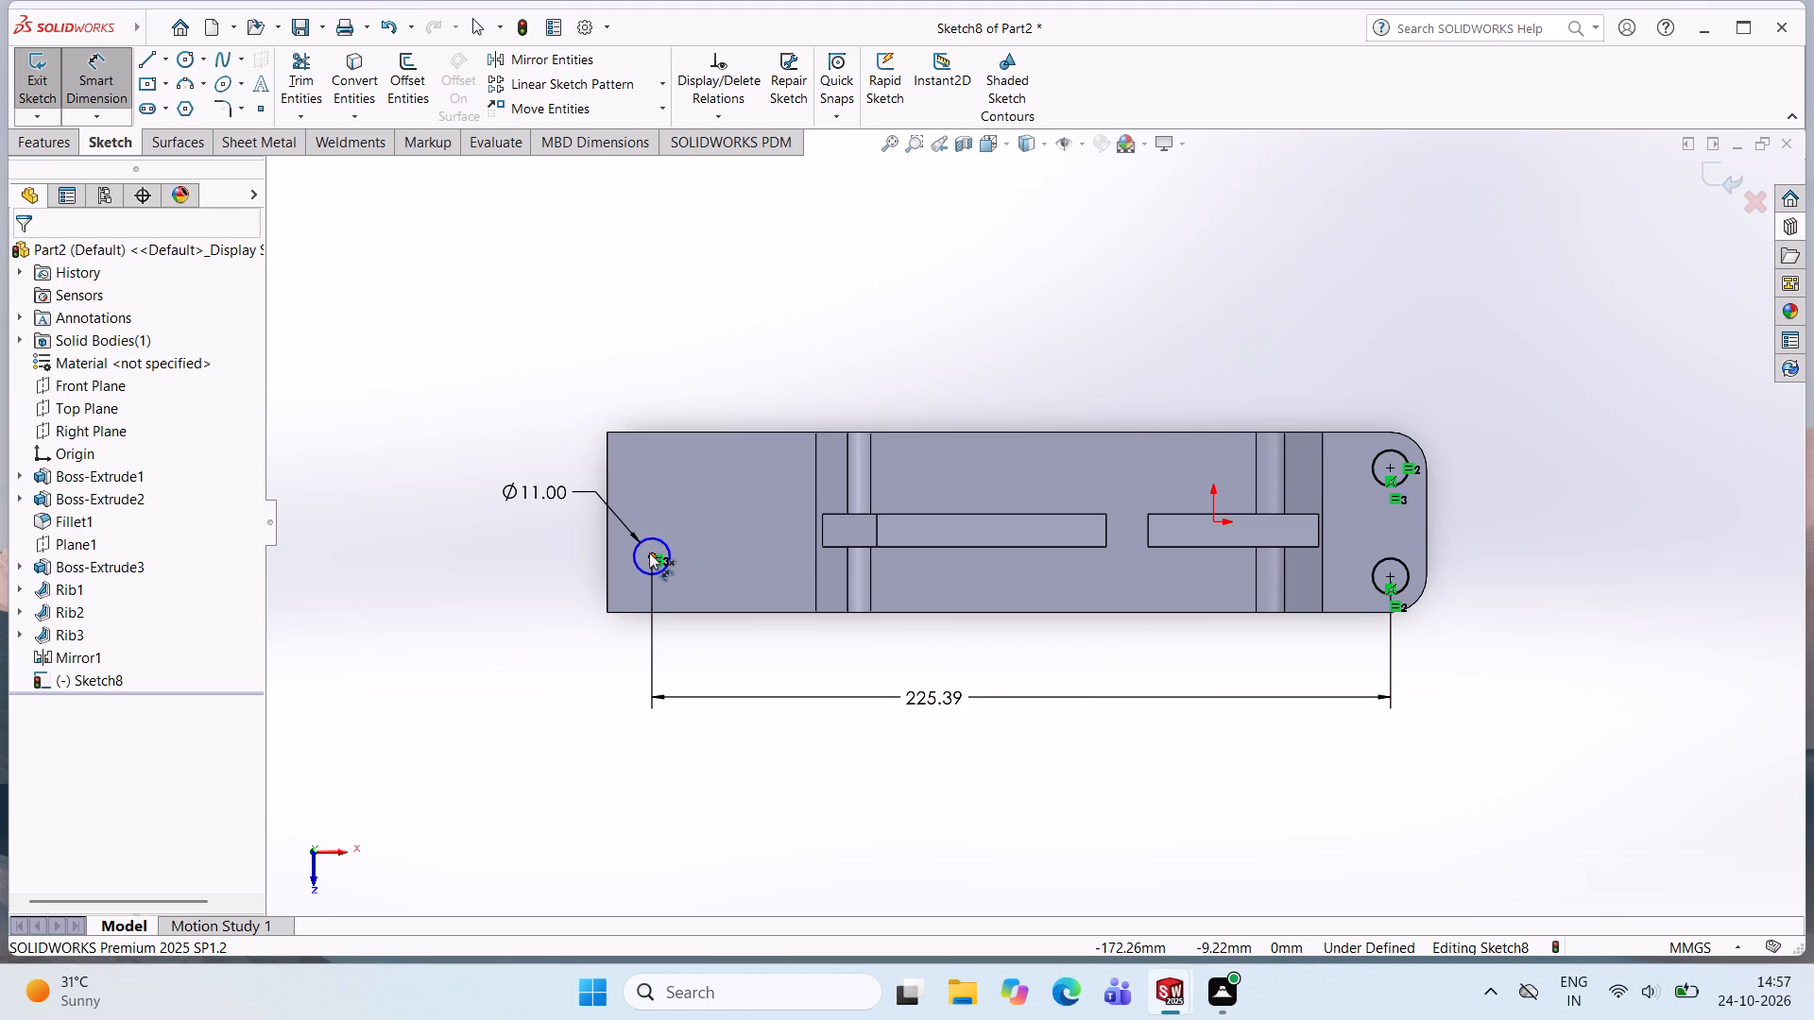
{"action": "left_click", "coordinate": [649, 554]}
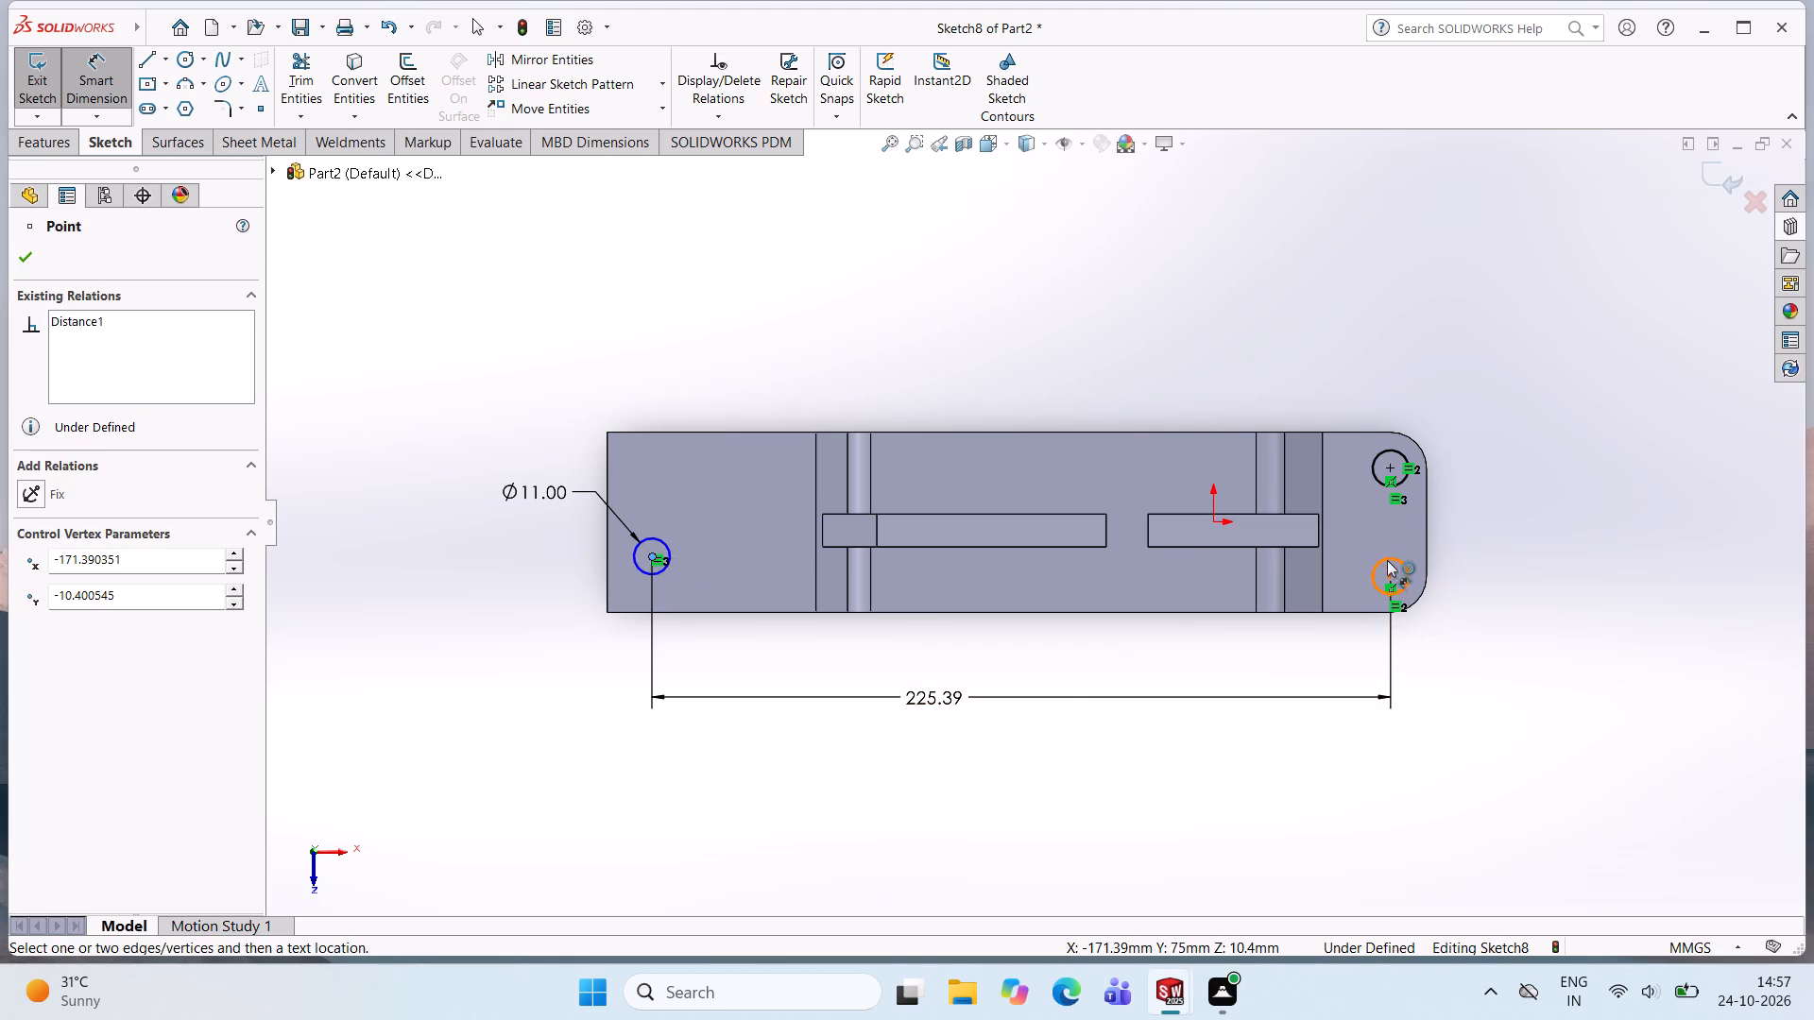
{"action": "left_click", "coordinate": [1390, 572]}
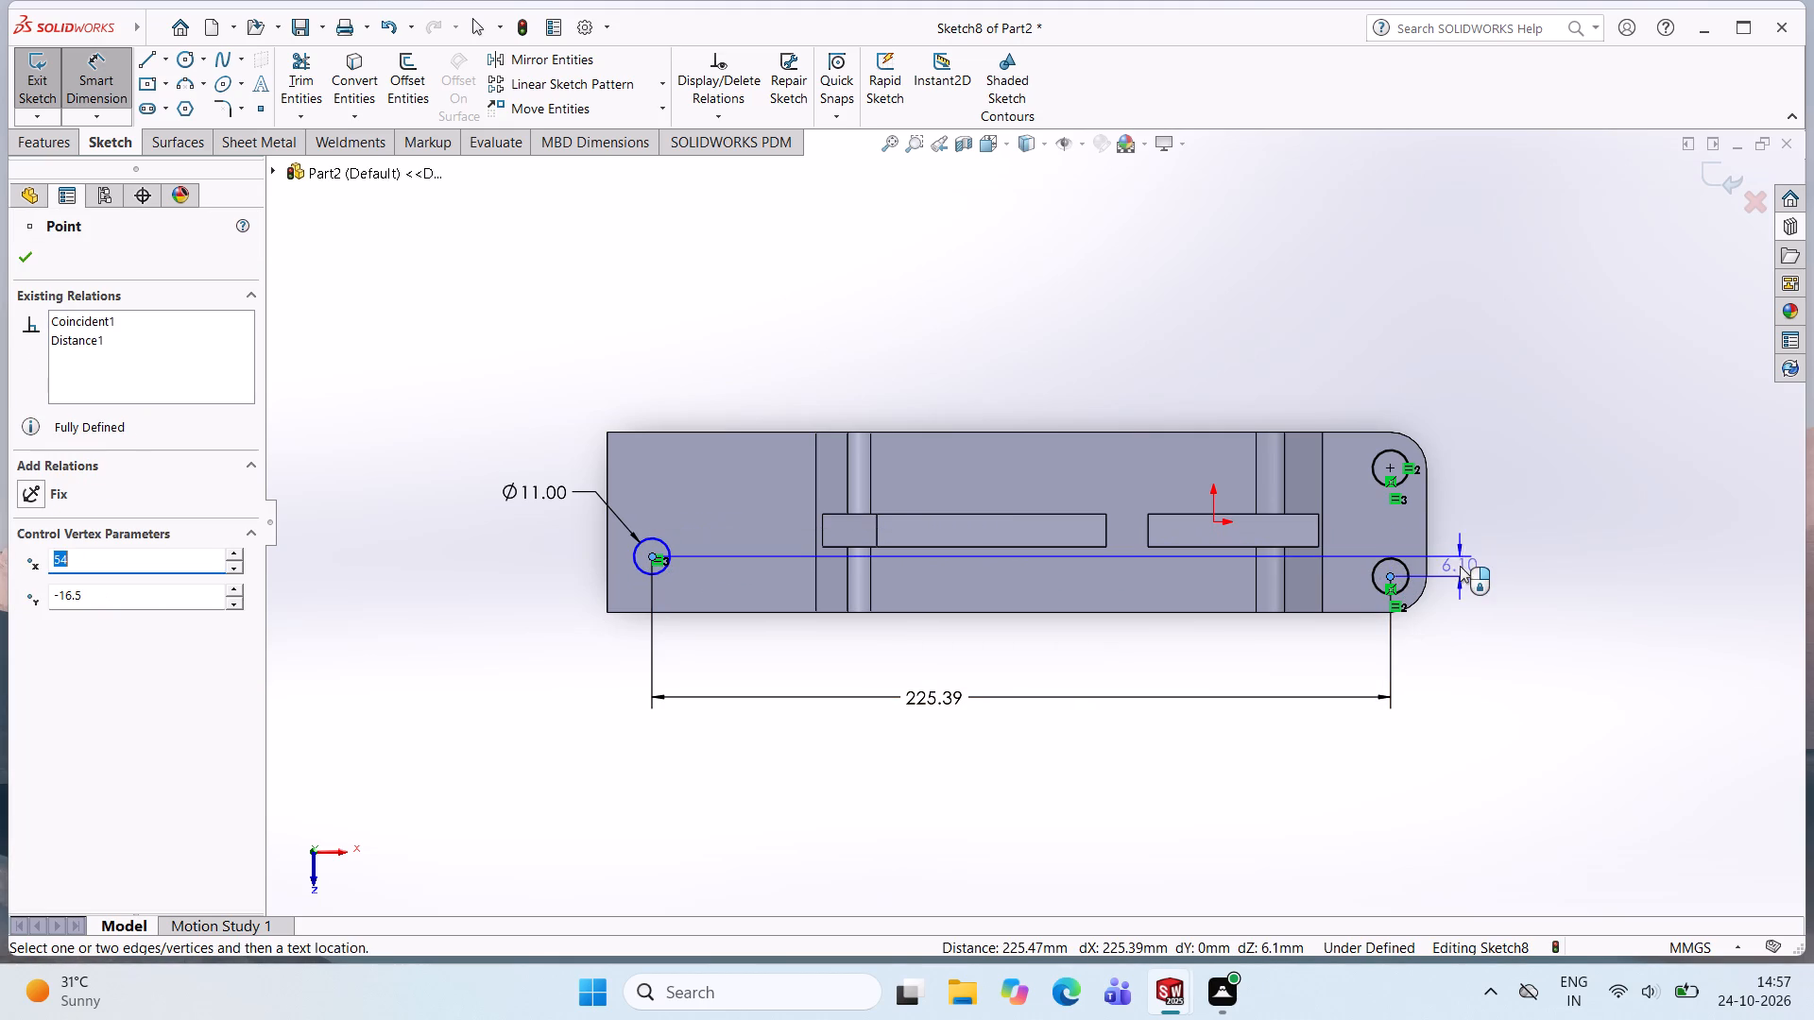
{"action": "left_click", "coordinate": [1480, 564]}
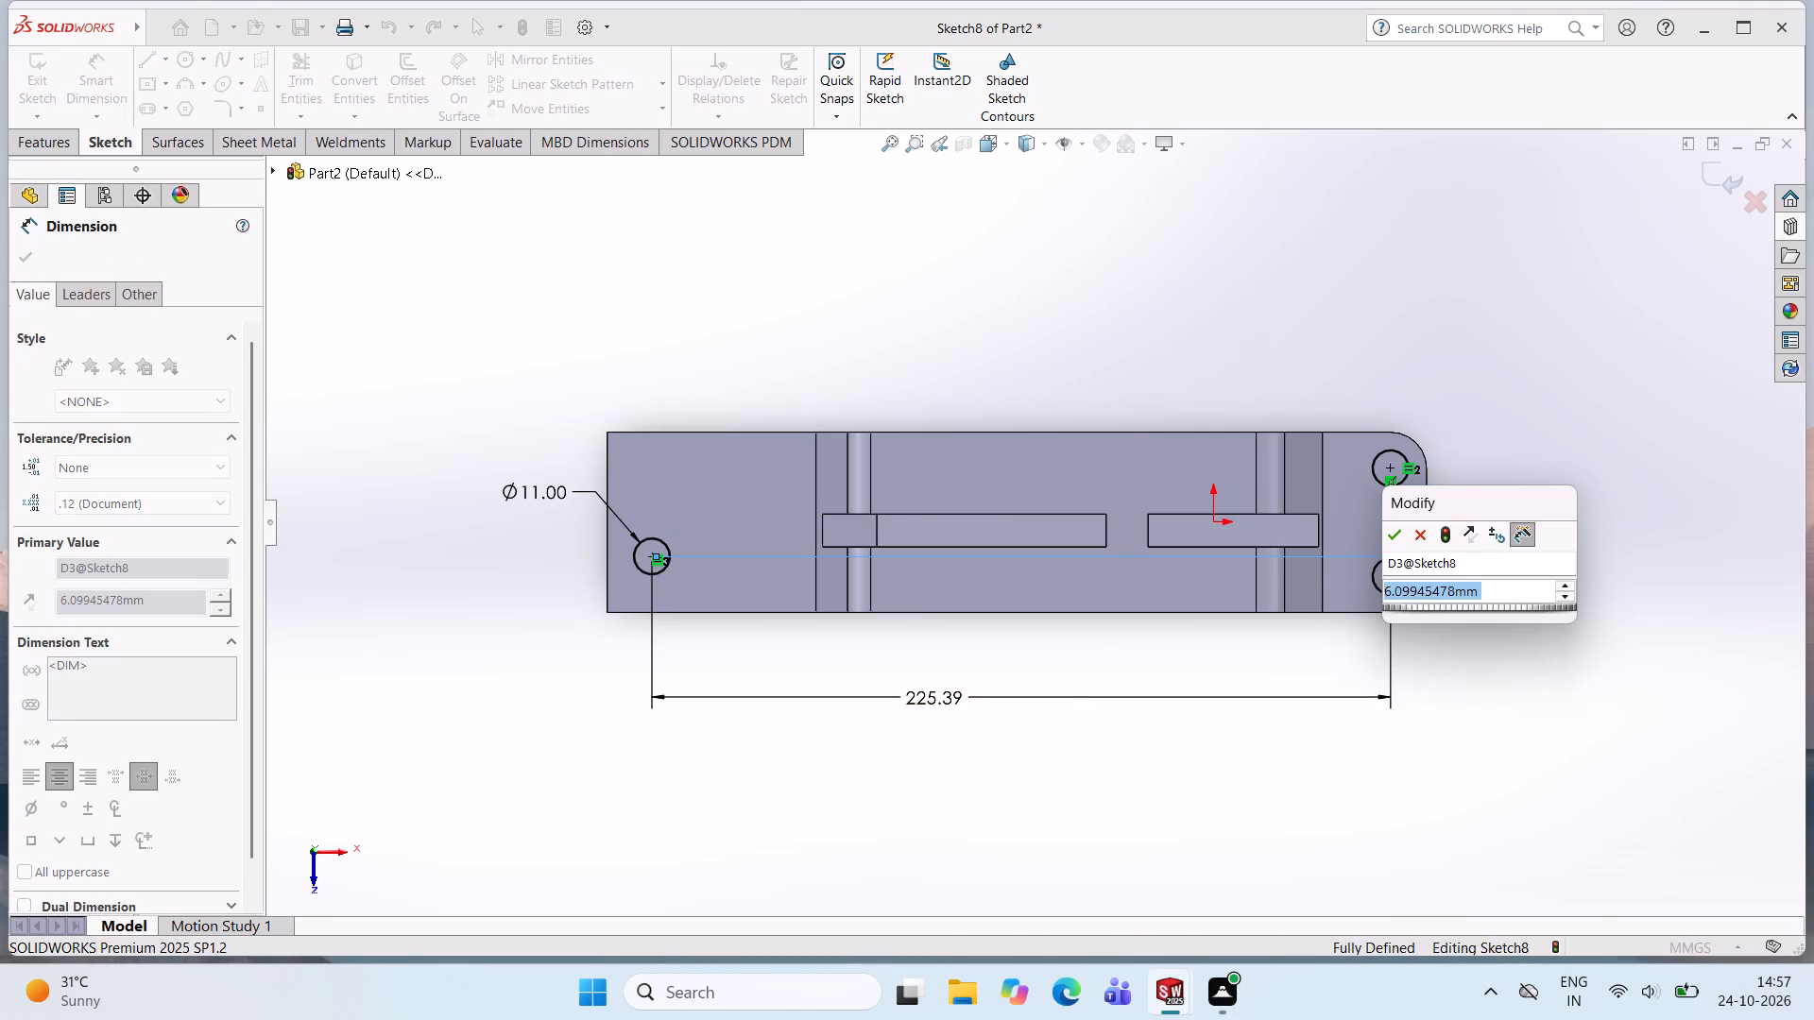
{"action": "type", "text": "12"}
{"action": "key", "text": "Return"}
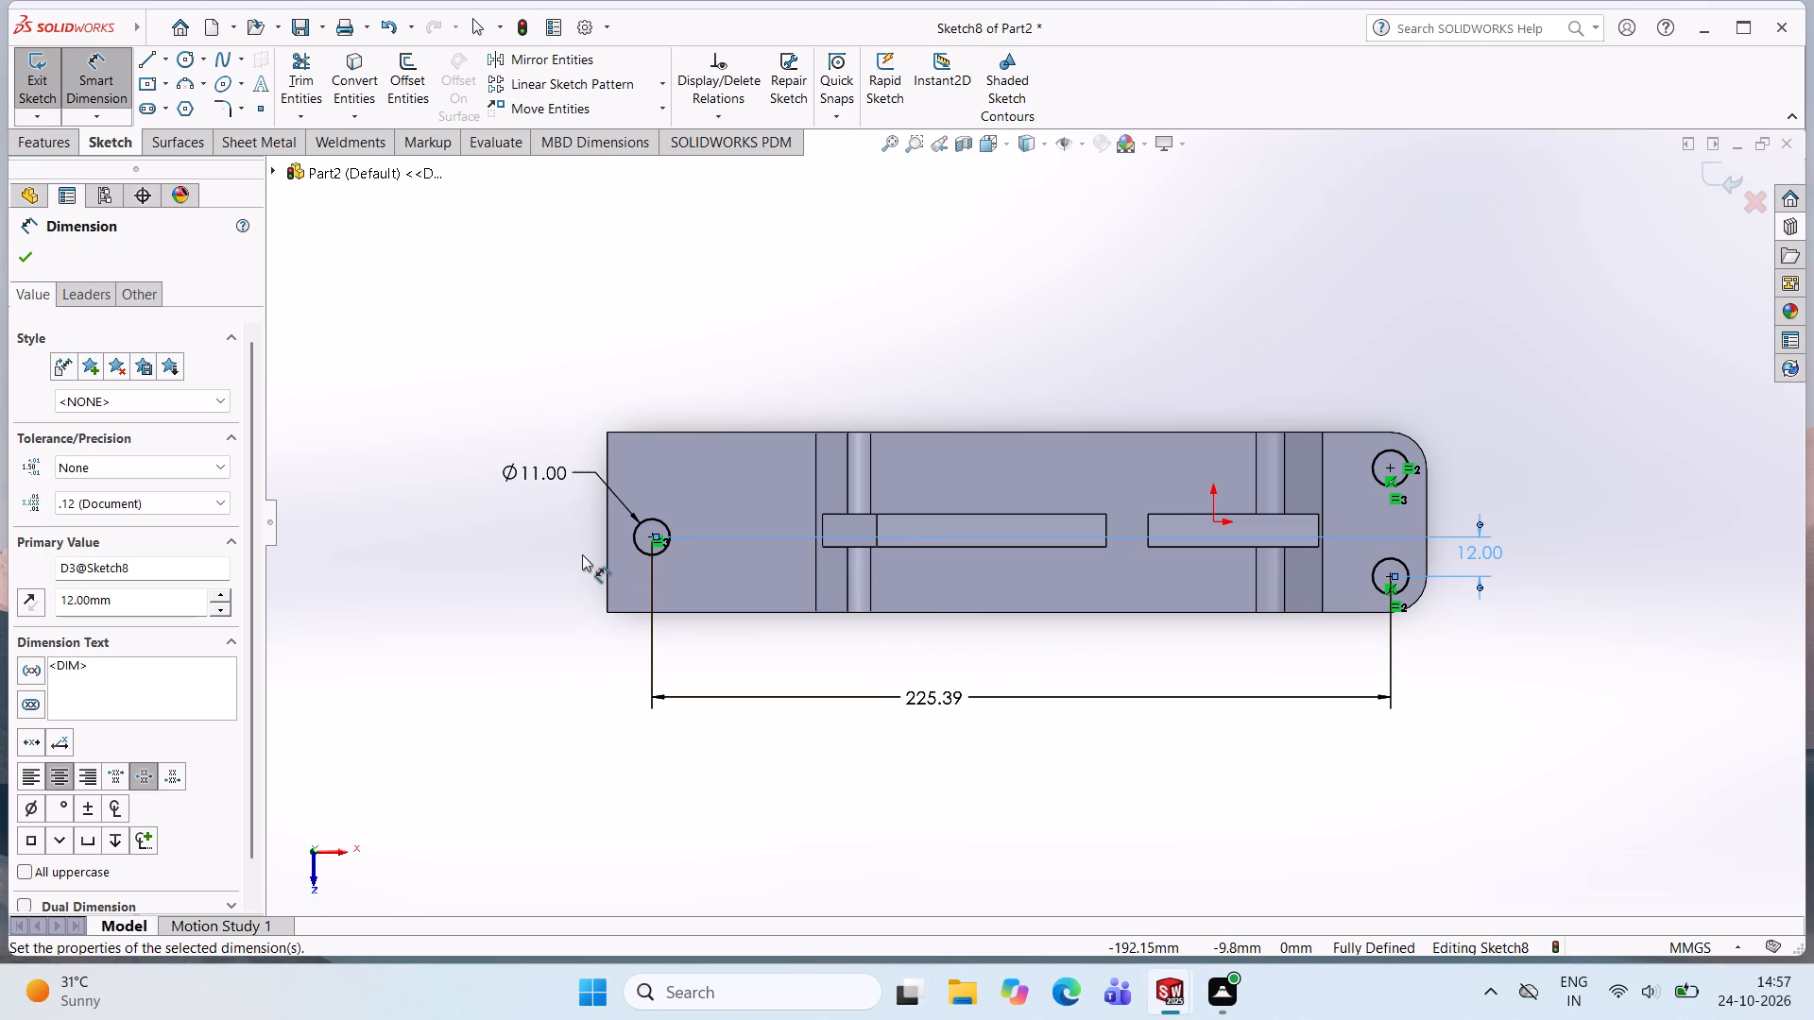
{"action": "scroll", "coordinate": [1428, 548], "scroll_direction": "down", "scroll_amount": 1}
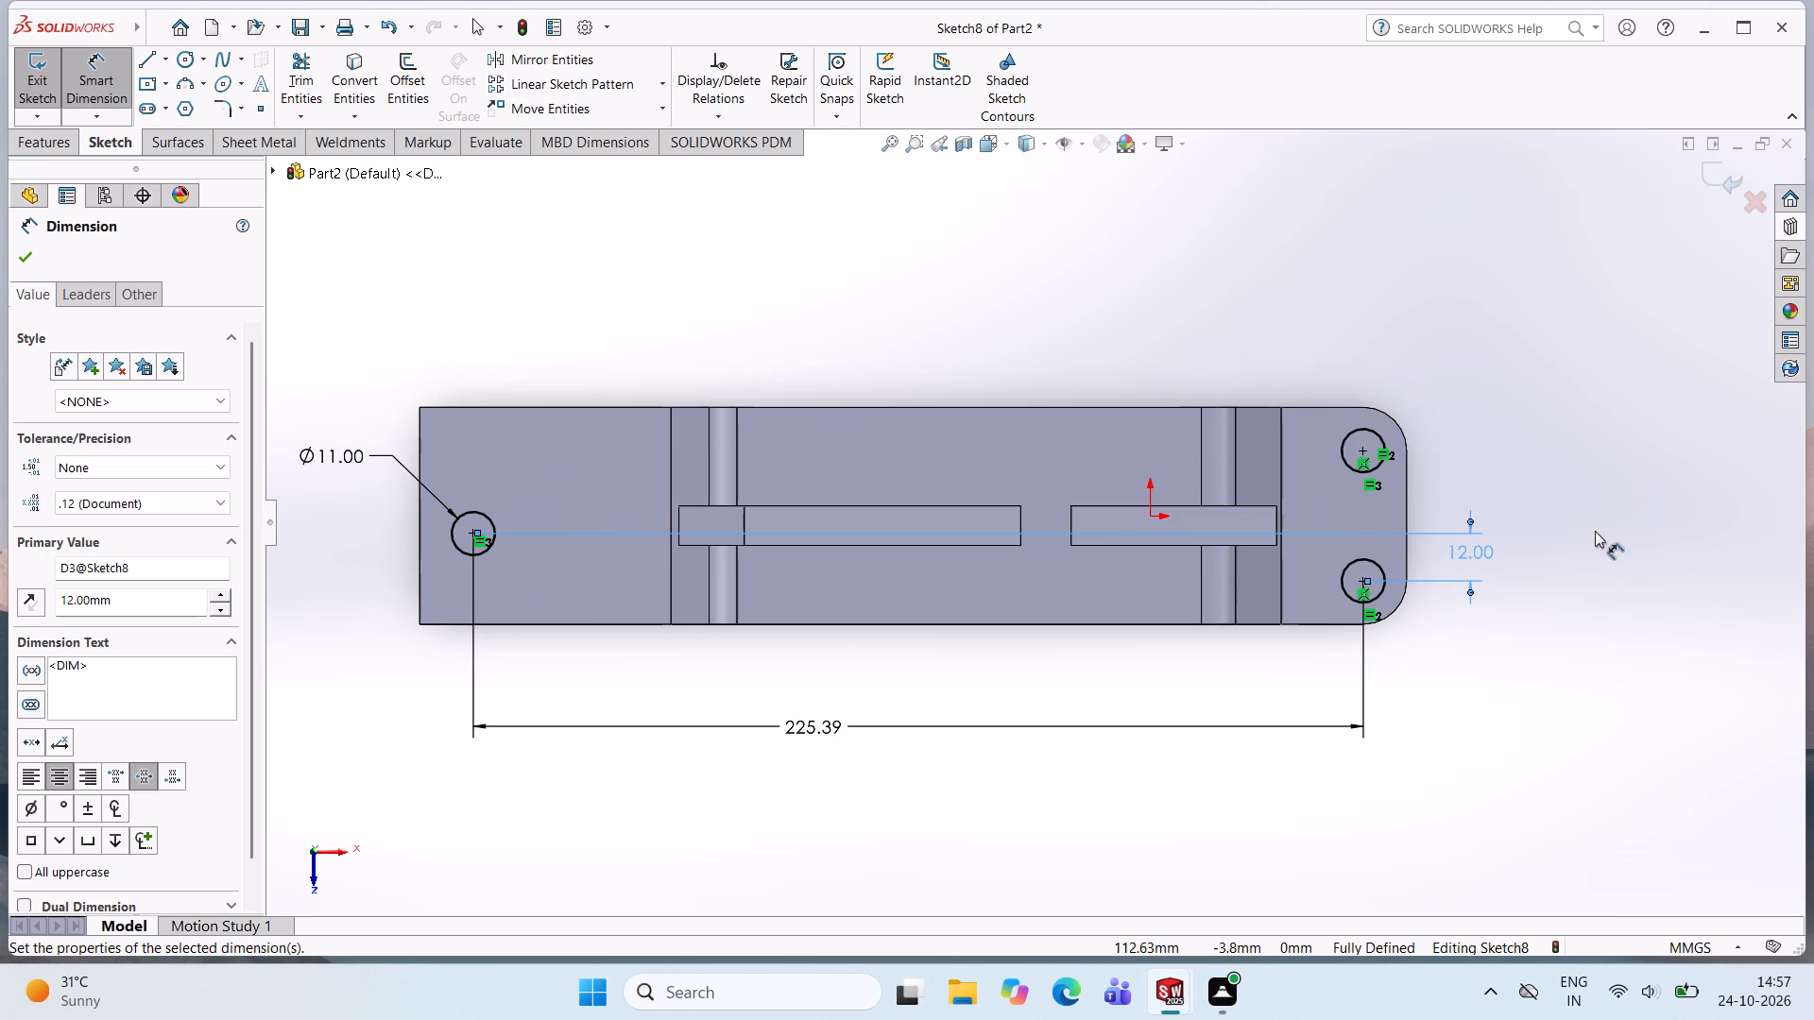
{"action": "left_click", "coordinate": [1595, 531]}
{"action": "scroll", "coordinate": [1574, 527], "scroll_direction": "up", "scroll_amount": 1}
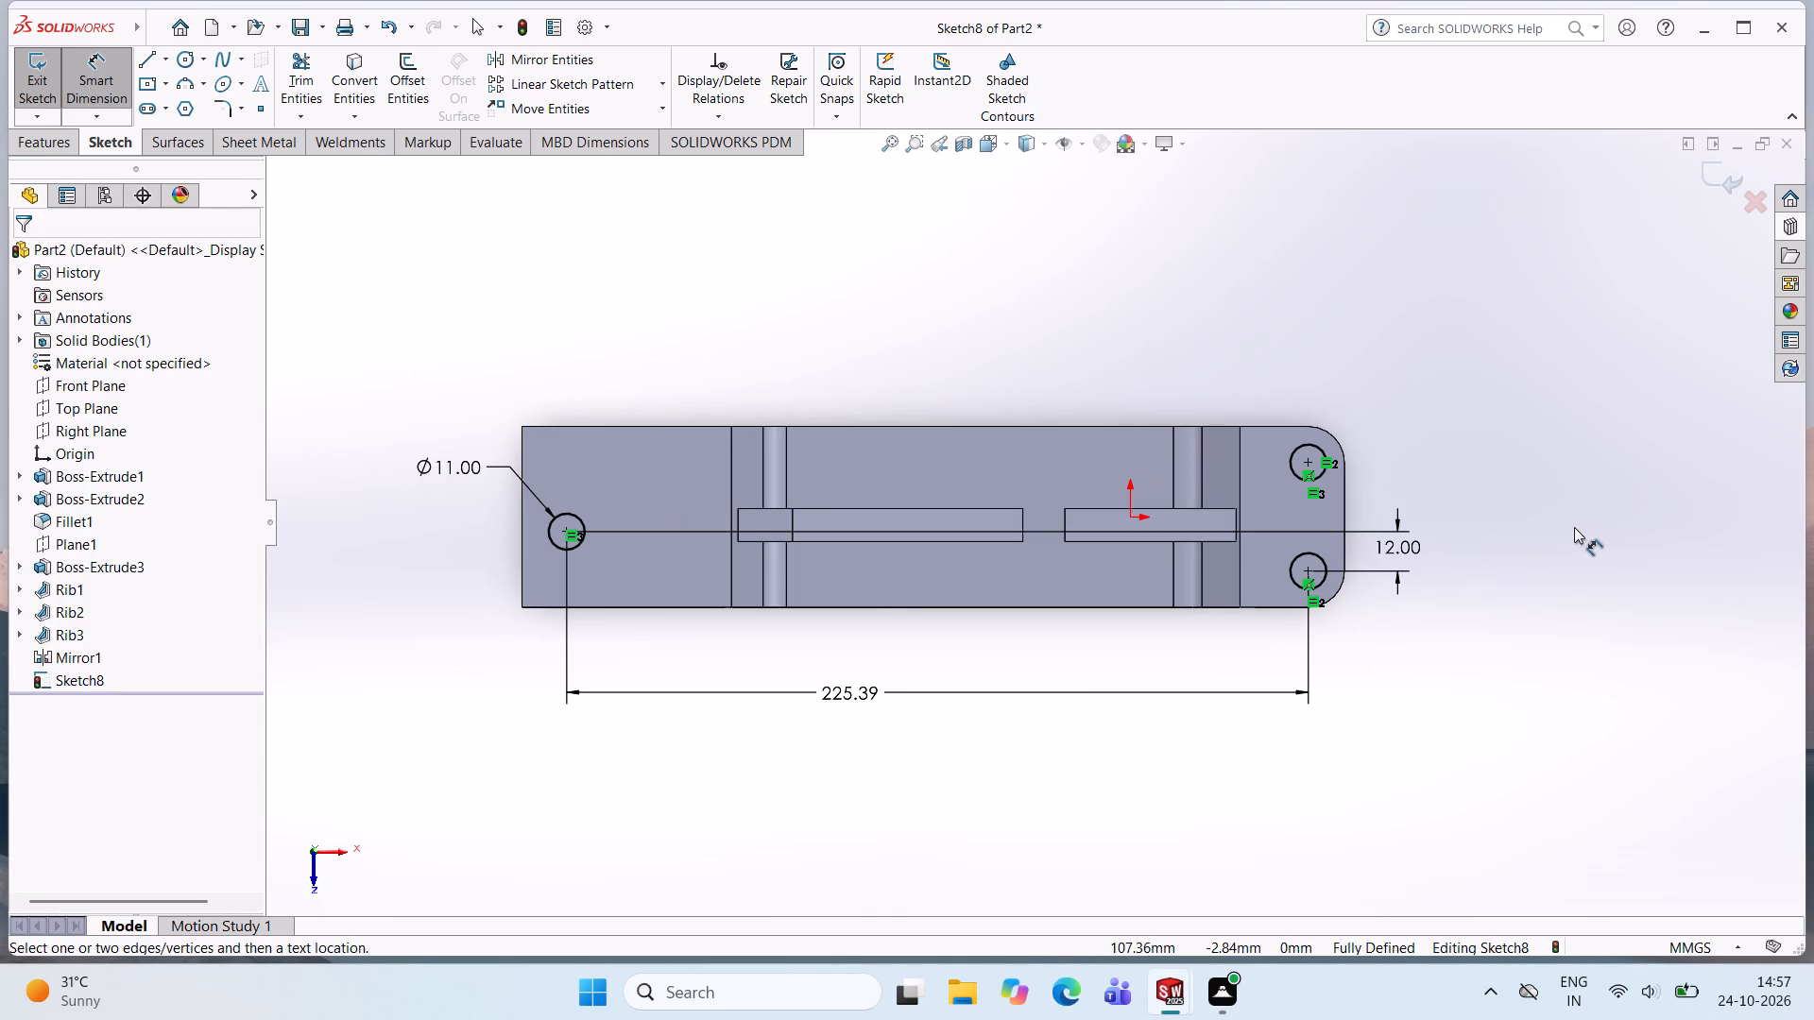
Sketch two connected lines from the long end's upper edge, the first about 27 mm, around the circle's outer side to the lower edge.
{"action": "left_click", "coordinate": [135, 54]}
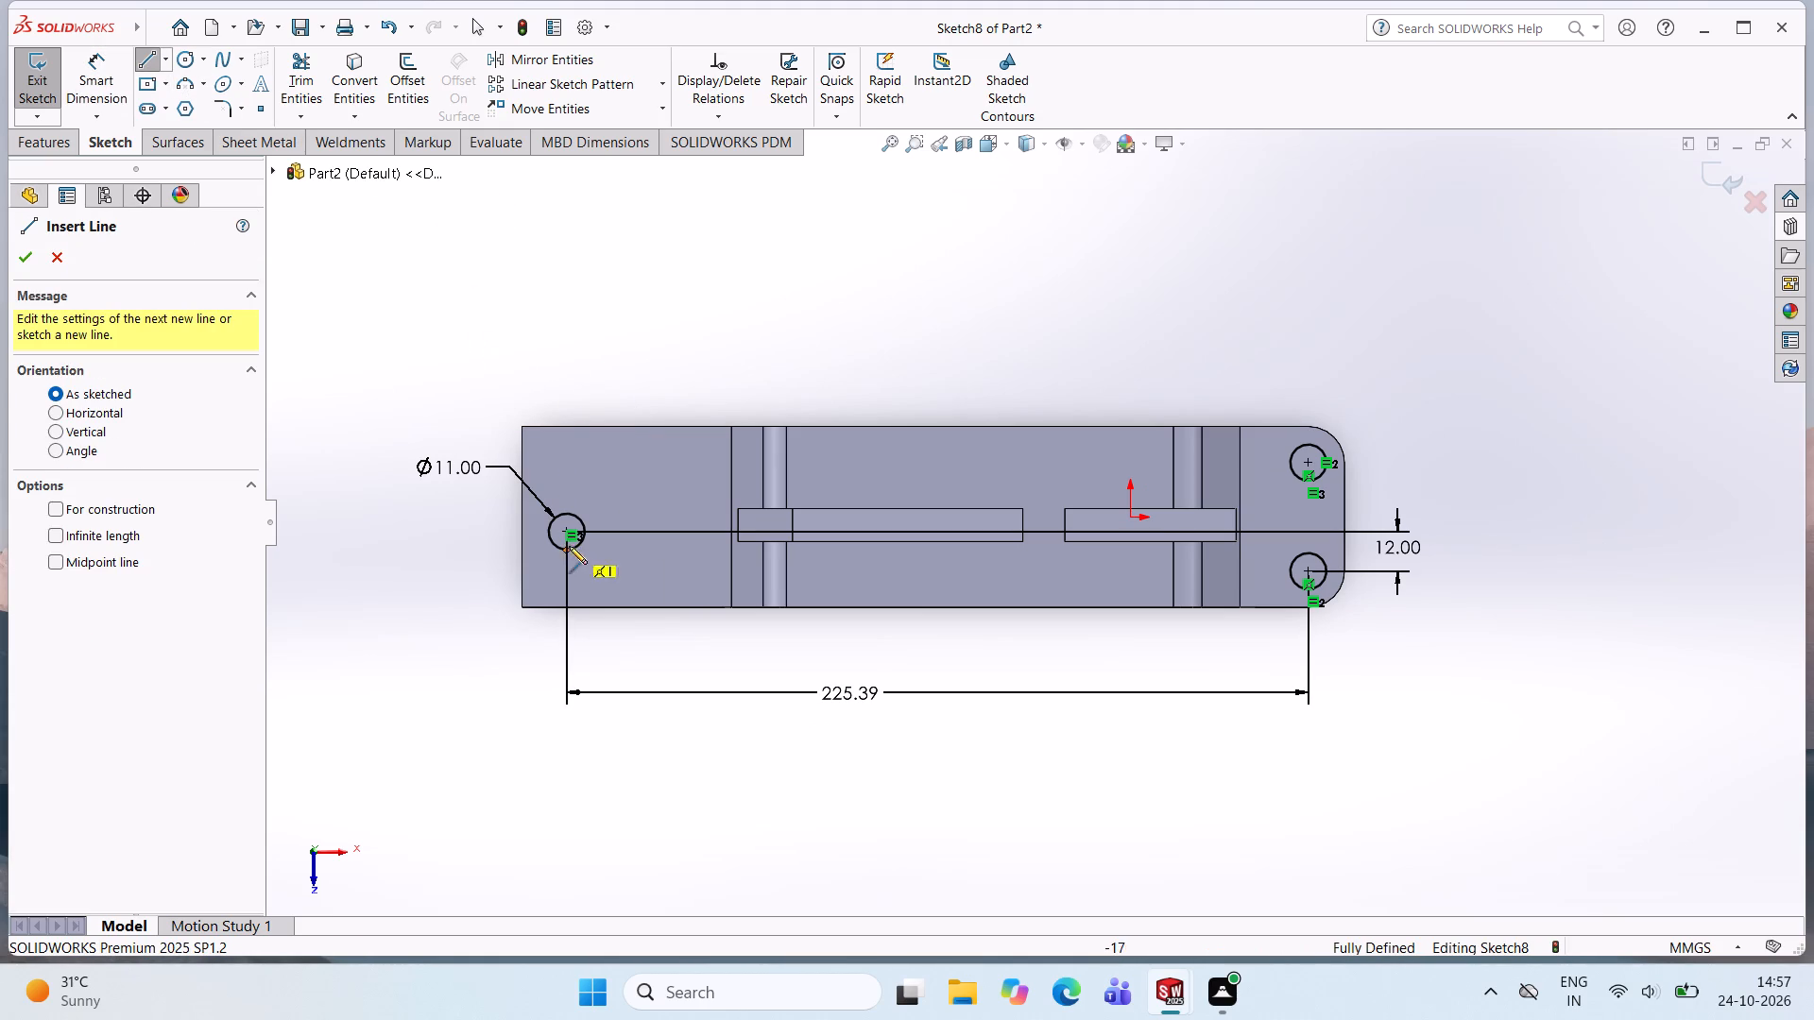
{"action": "left_click", "coordinate": [569, 423]}
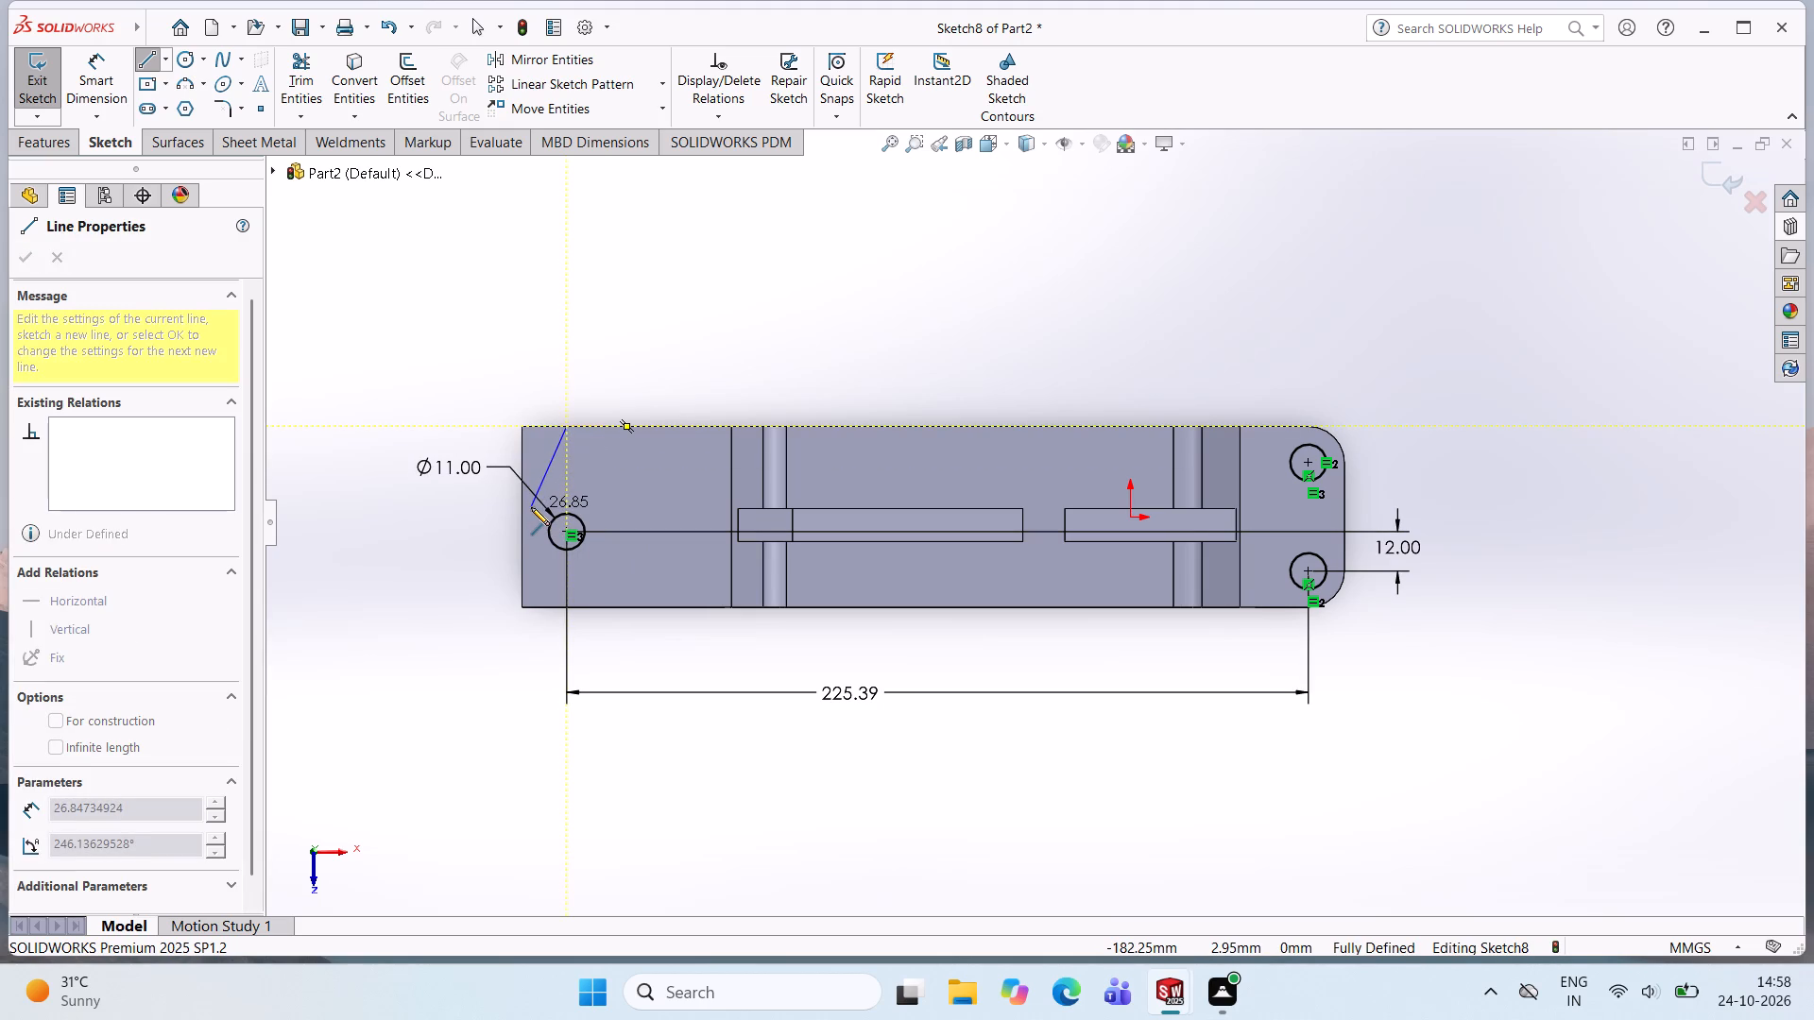
{"action": "left_click", "coordinate": [531, 507]}
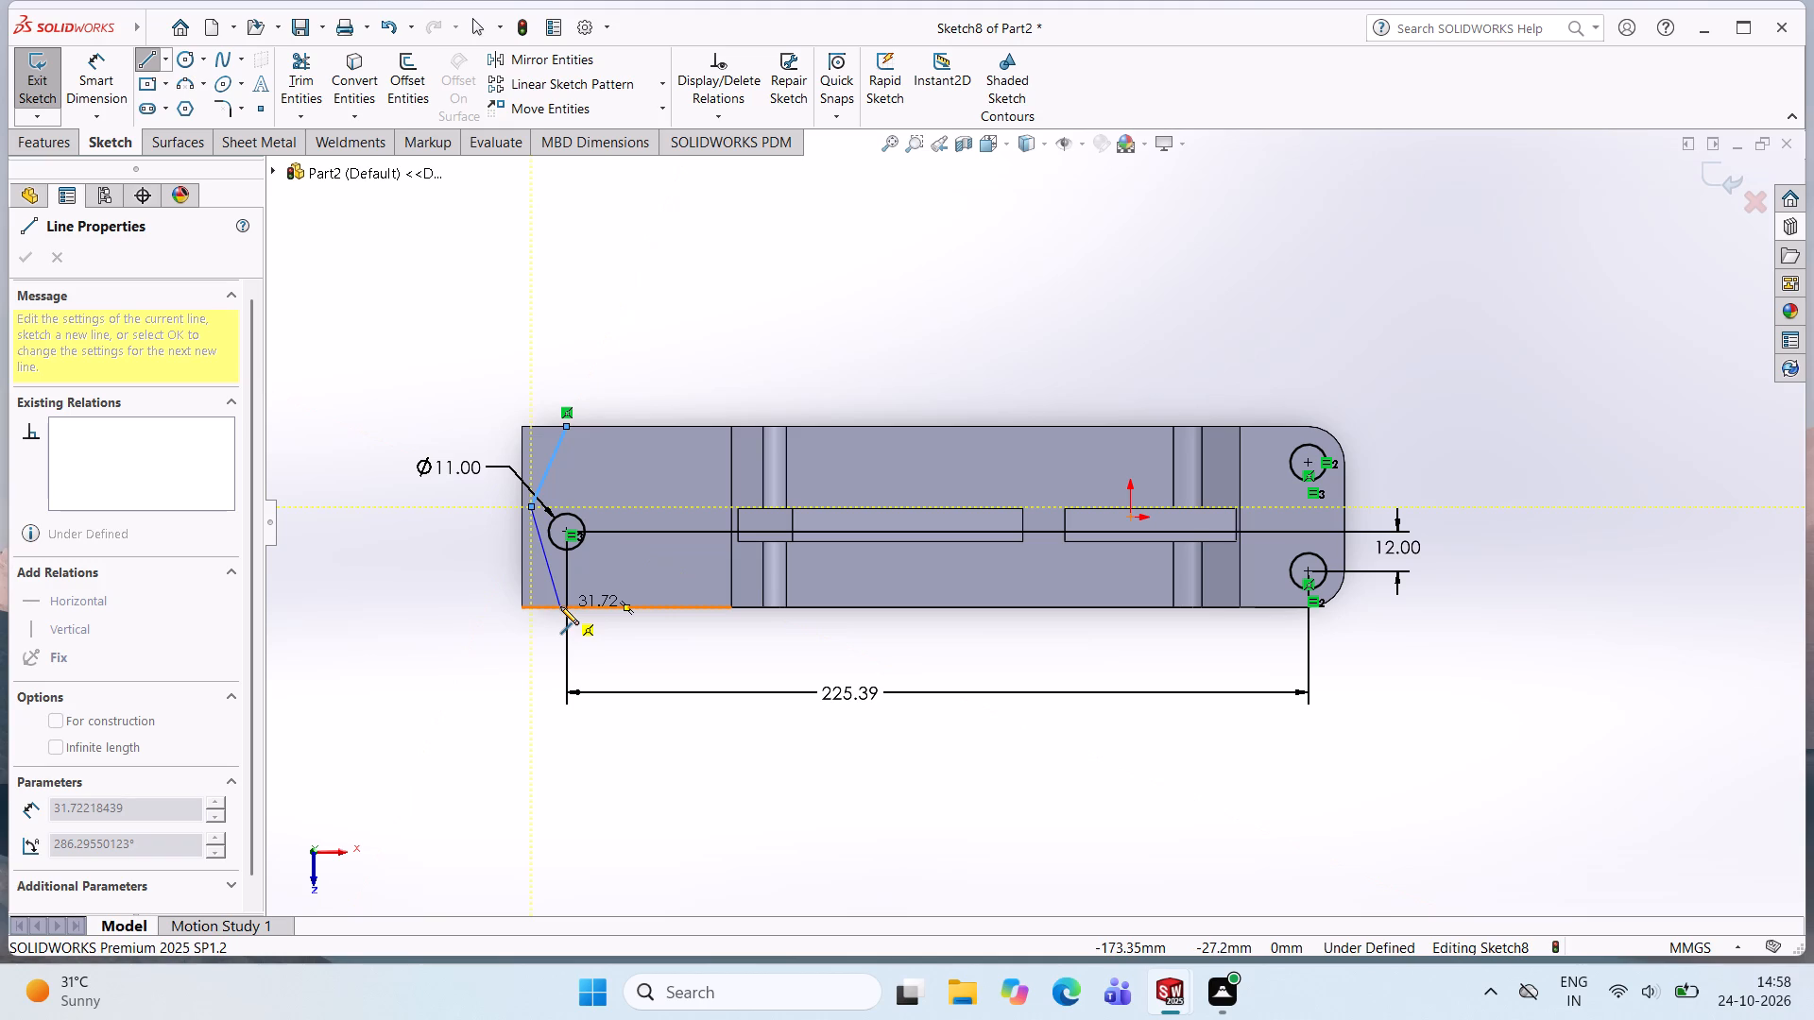
{"action": "left_click", "coordinate": [553, 606]}
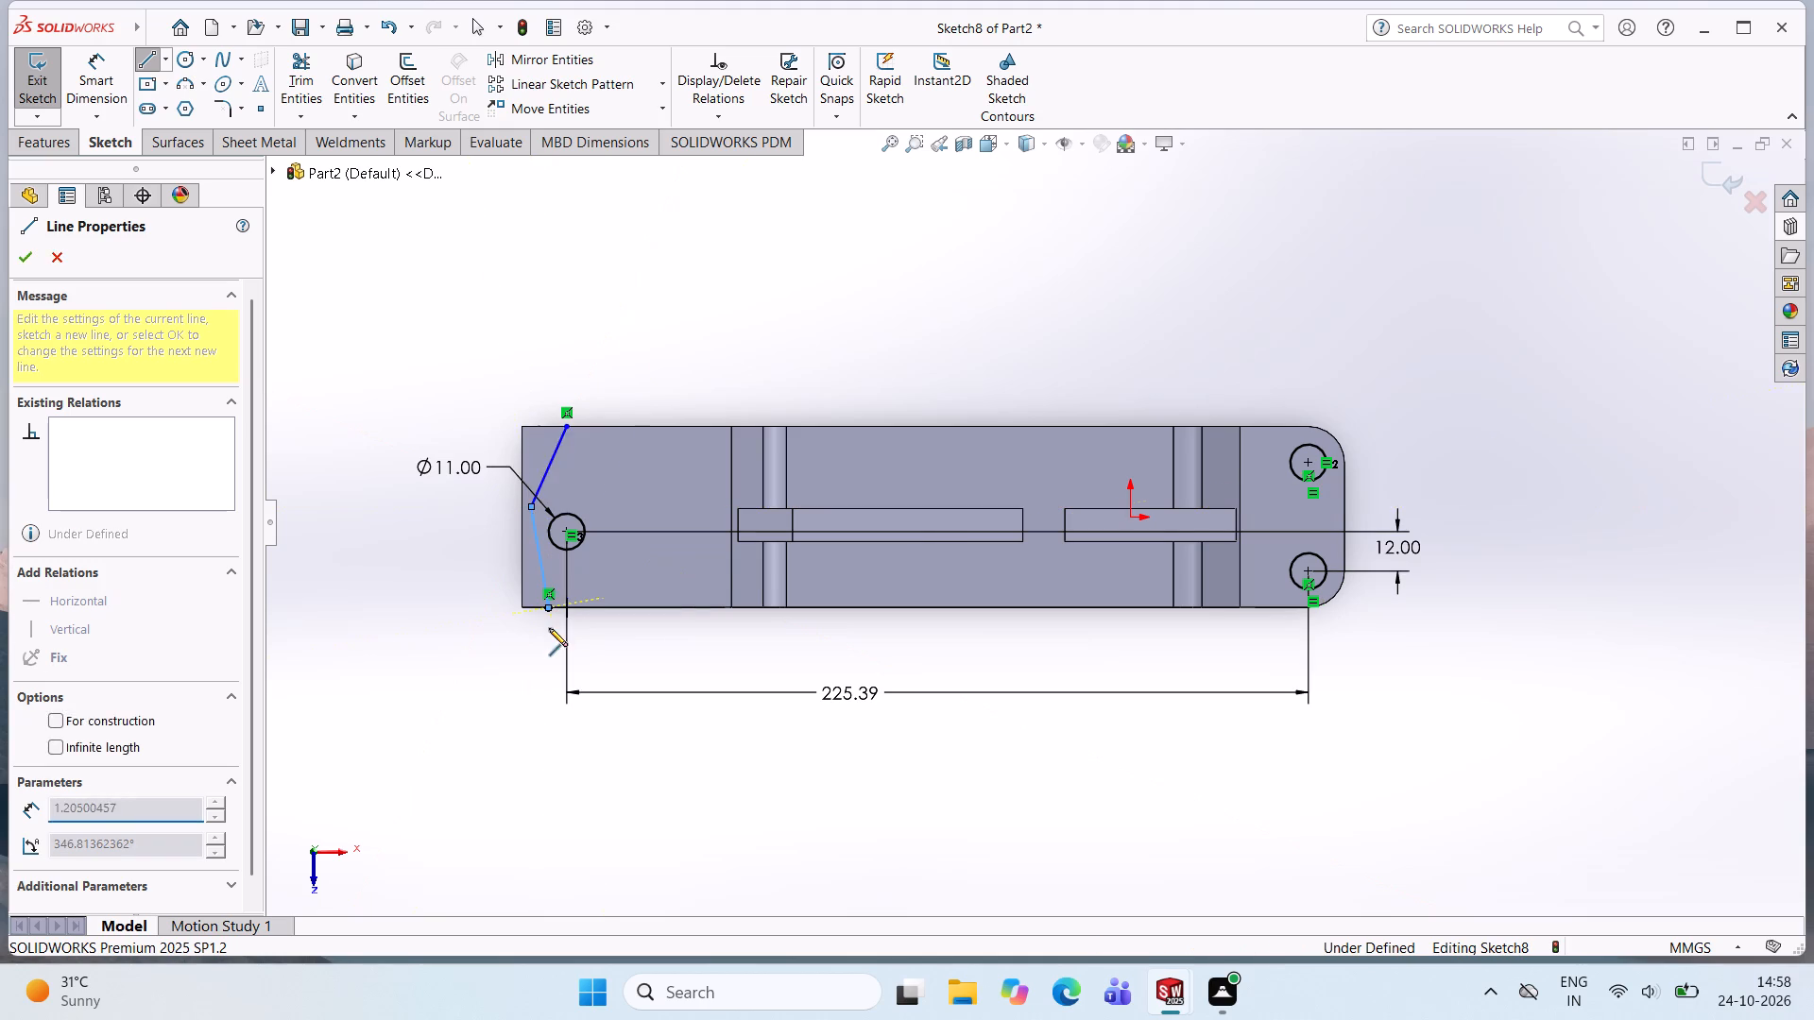
{"action": "key", "text": "Escape"}
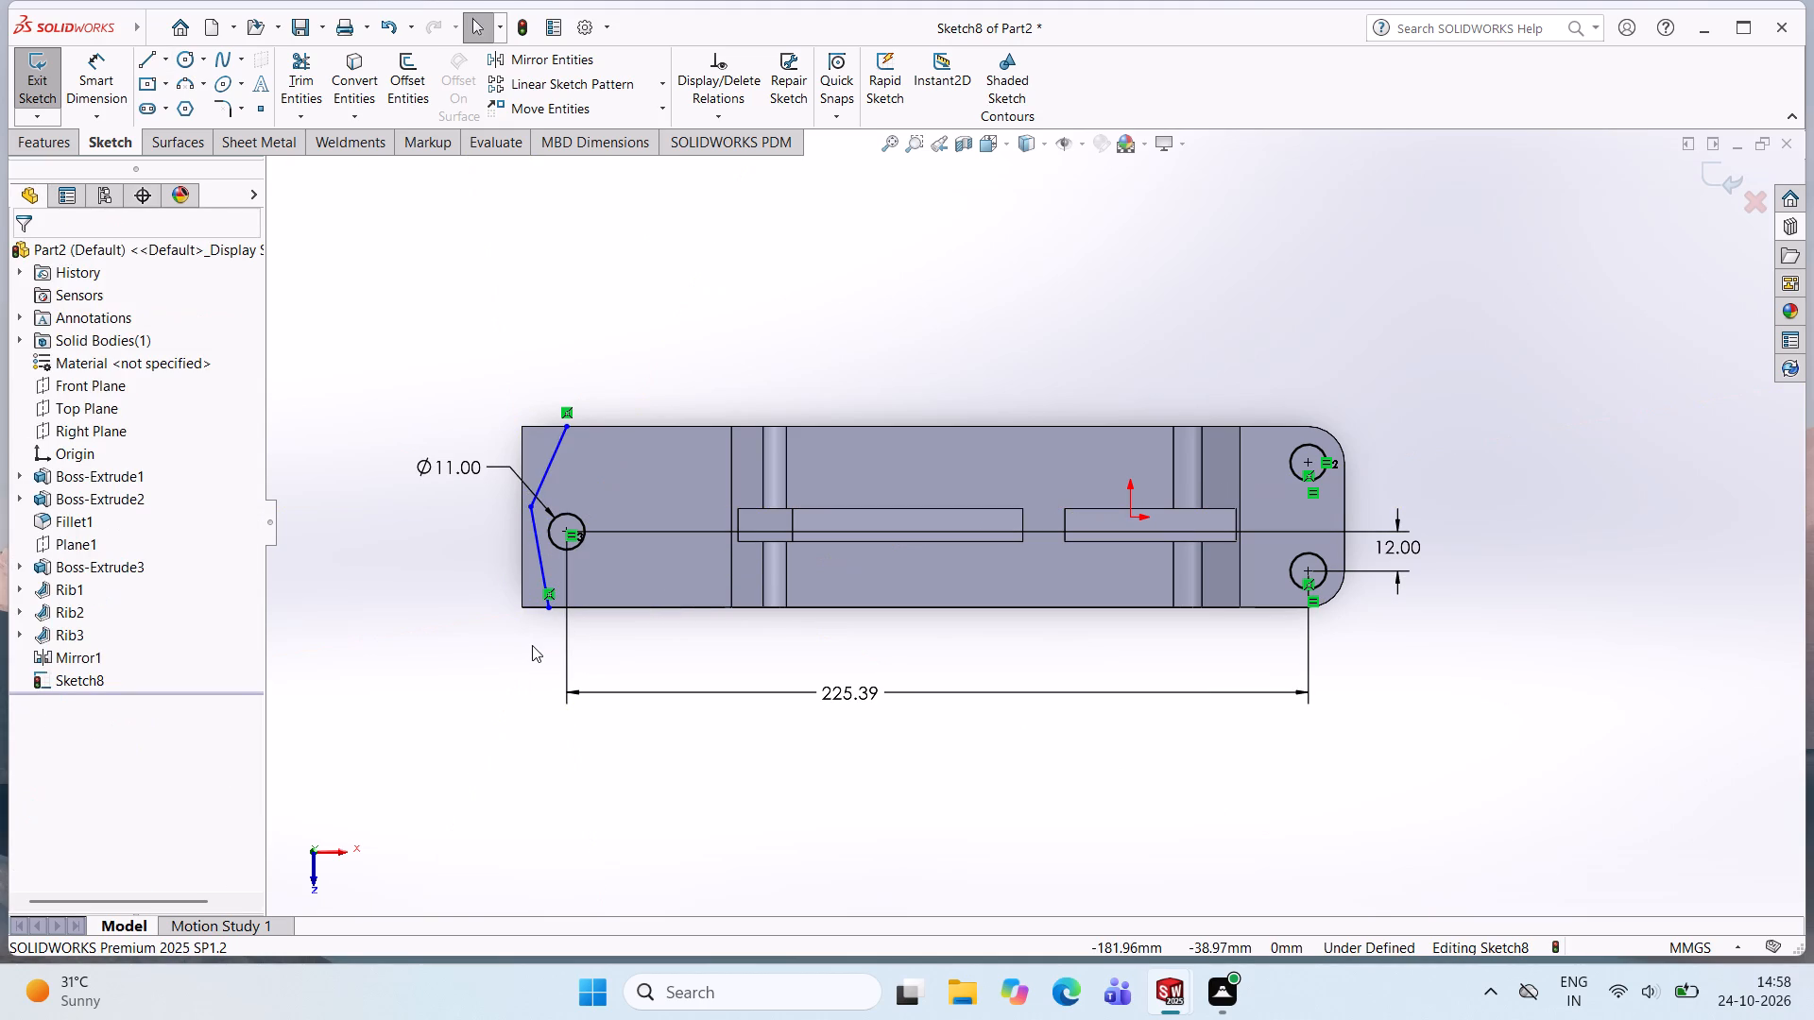
{"action": "key", "text": "Escape"}
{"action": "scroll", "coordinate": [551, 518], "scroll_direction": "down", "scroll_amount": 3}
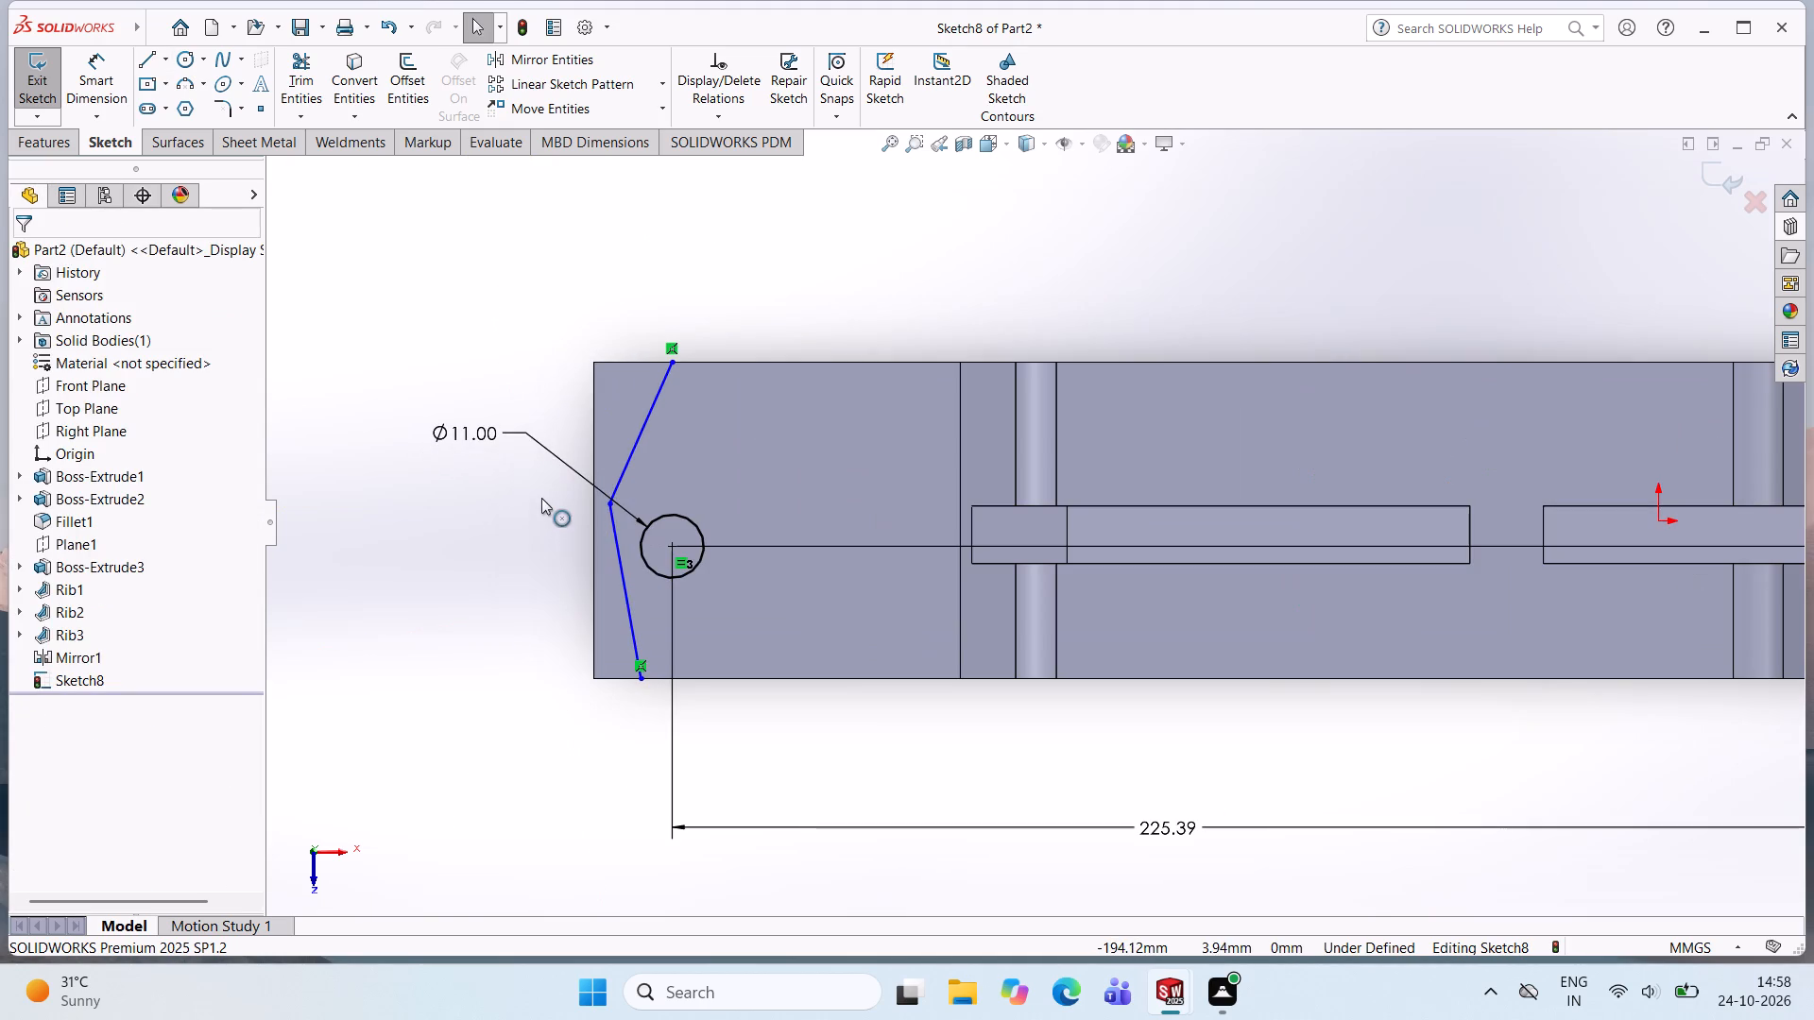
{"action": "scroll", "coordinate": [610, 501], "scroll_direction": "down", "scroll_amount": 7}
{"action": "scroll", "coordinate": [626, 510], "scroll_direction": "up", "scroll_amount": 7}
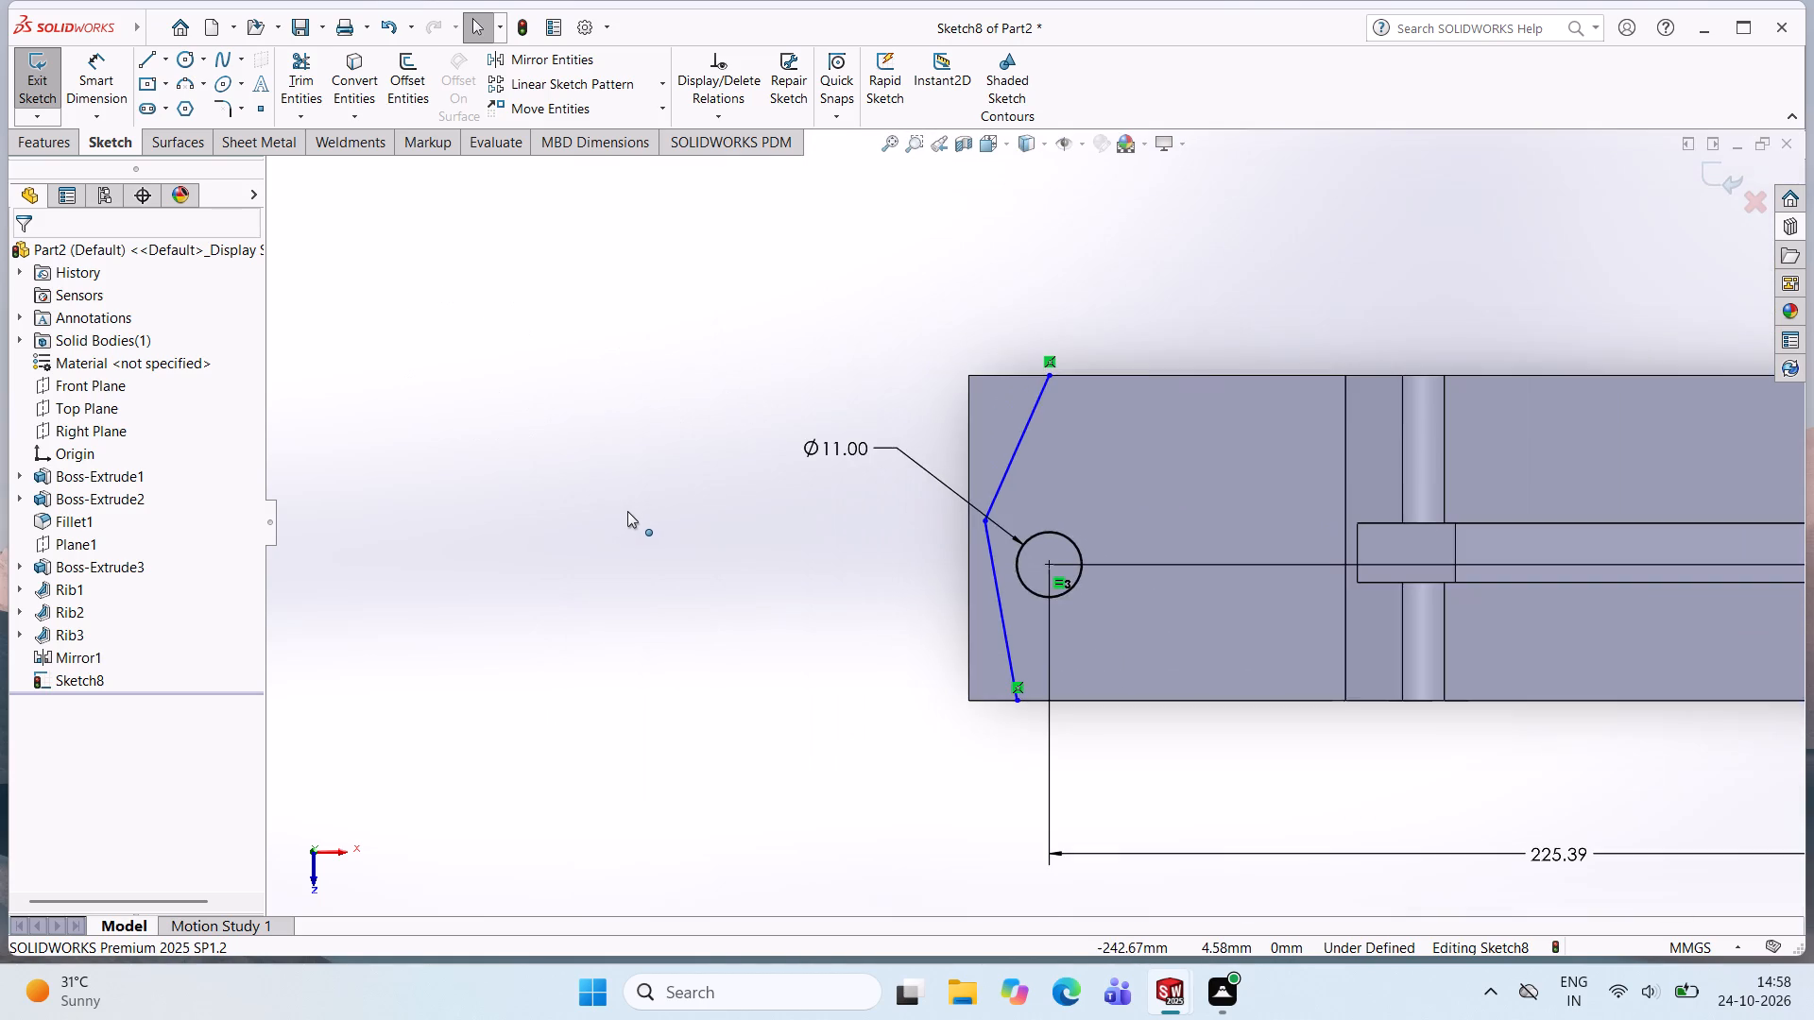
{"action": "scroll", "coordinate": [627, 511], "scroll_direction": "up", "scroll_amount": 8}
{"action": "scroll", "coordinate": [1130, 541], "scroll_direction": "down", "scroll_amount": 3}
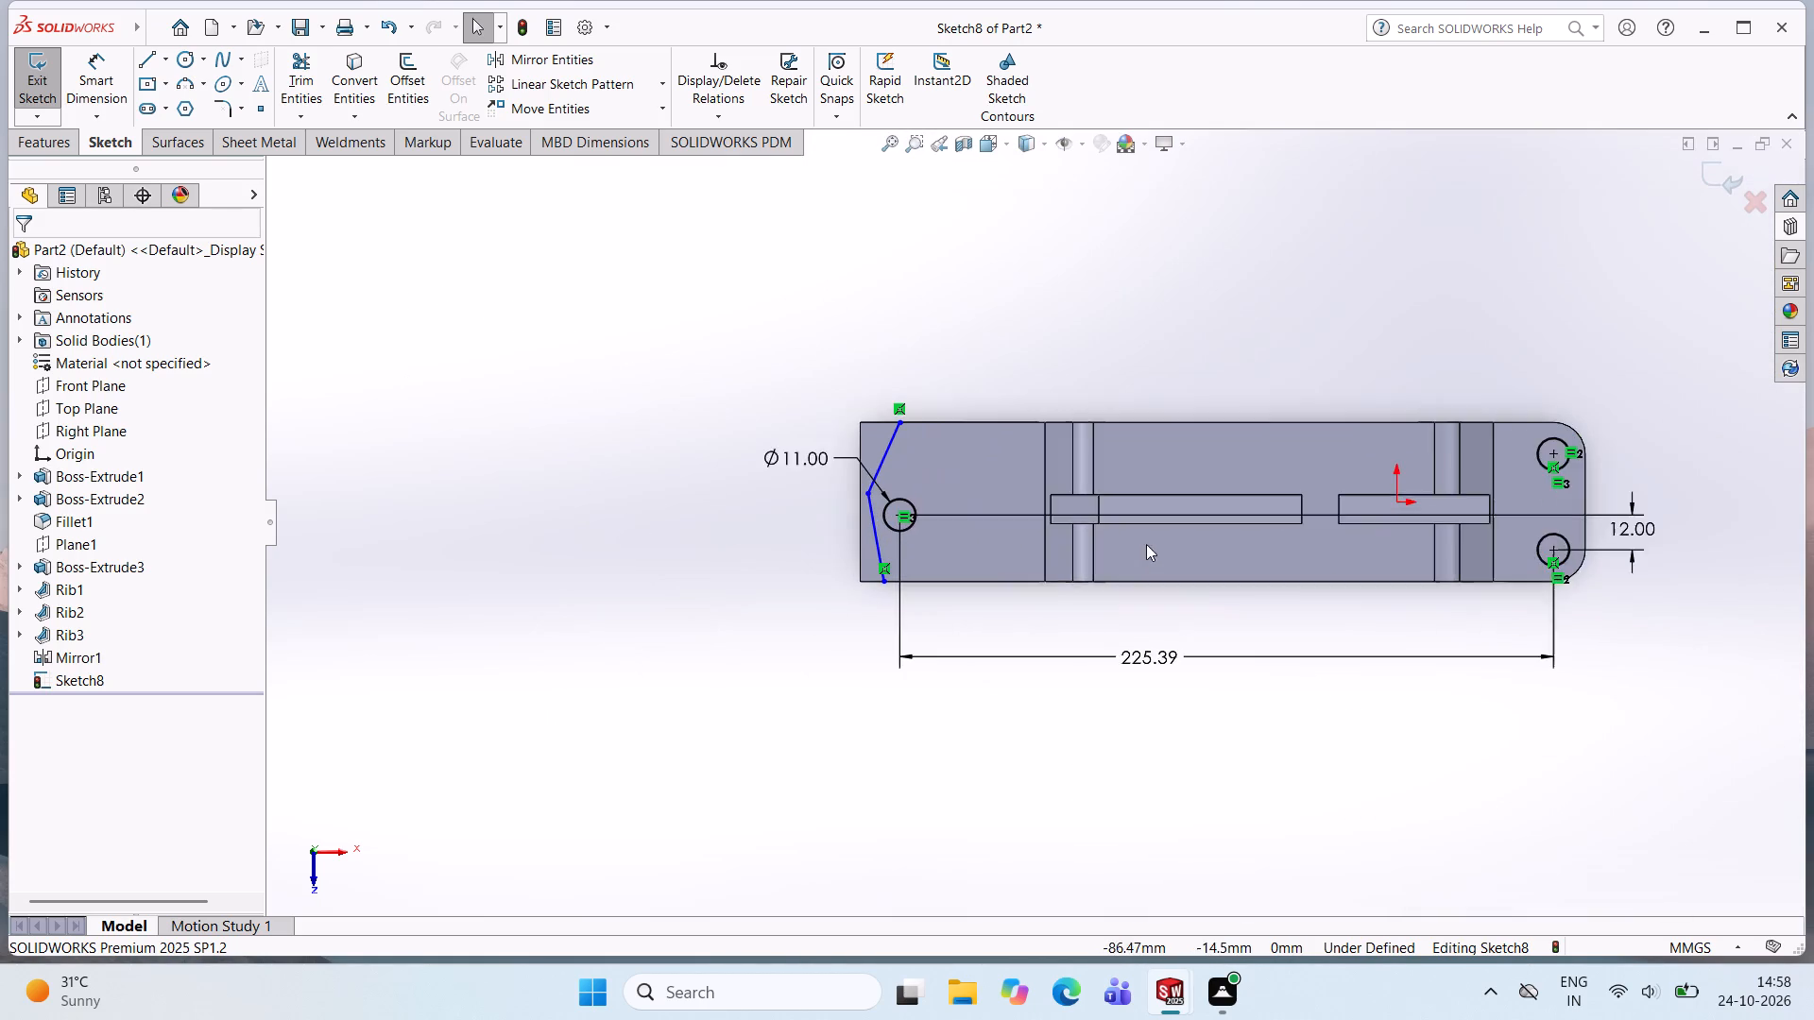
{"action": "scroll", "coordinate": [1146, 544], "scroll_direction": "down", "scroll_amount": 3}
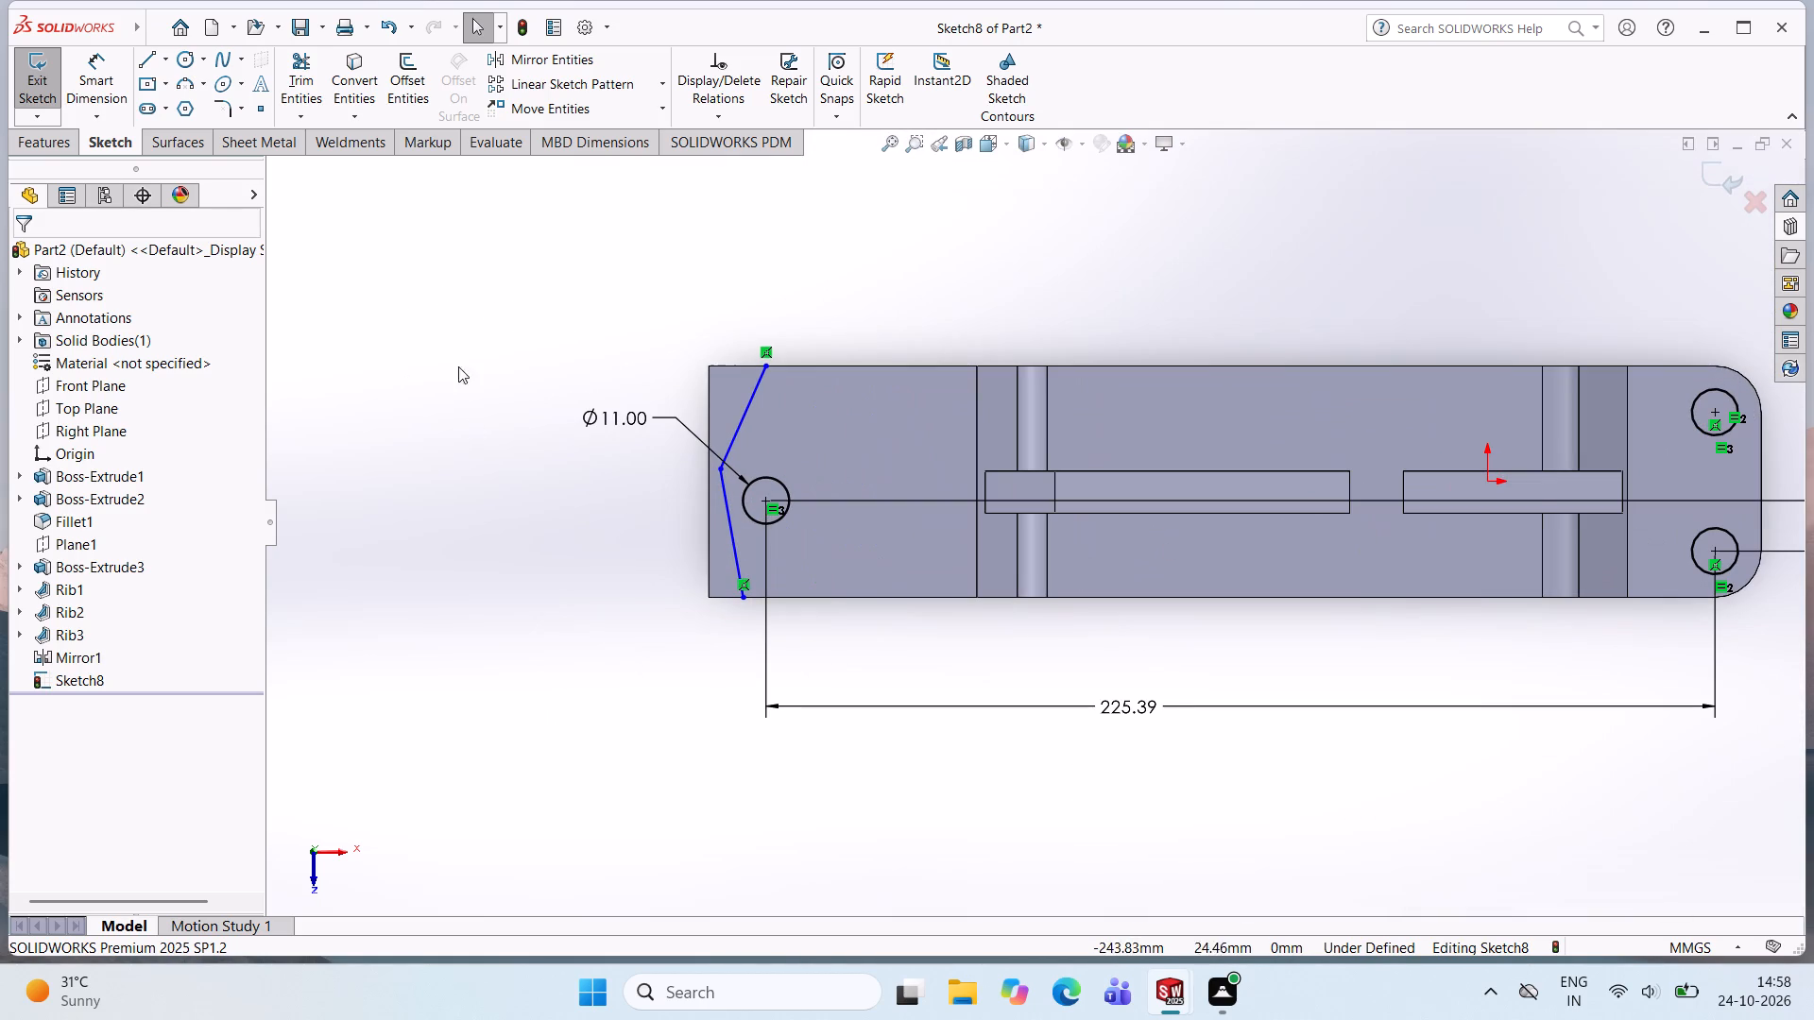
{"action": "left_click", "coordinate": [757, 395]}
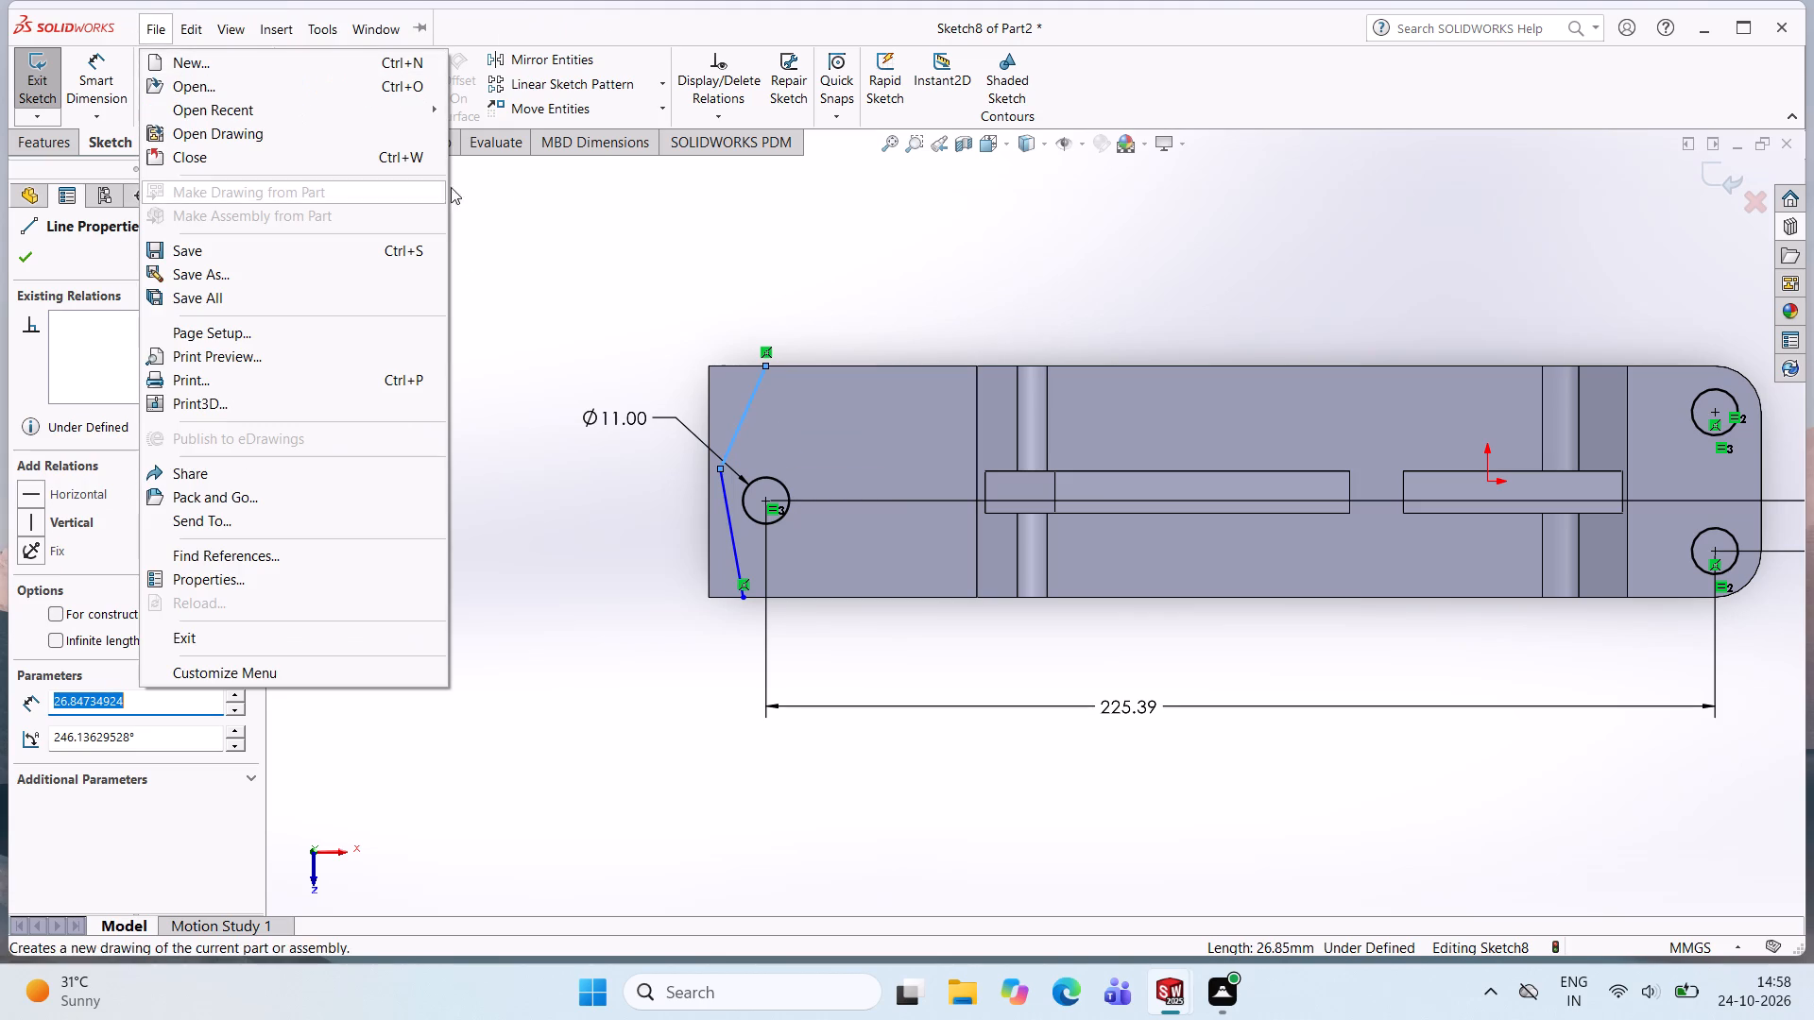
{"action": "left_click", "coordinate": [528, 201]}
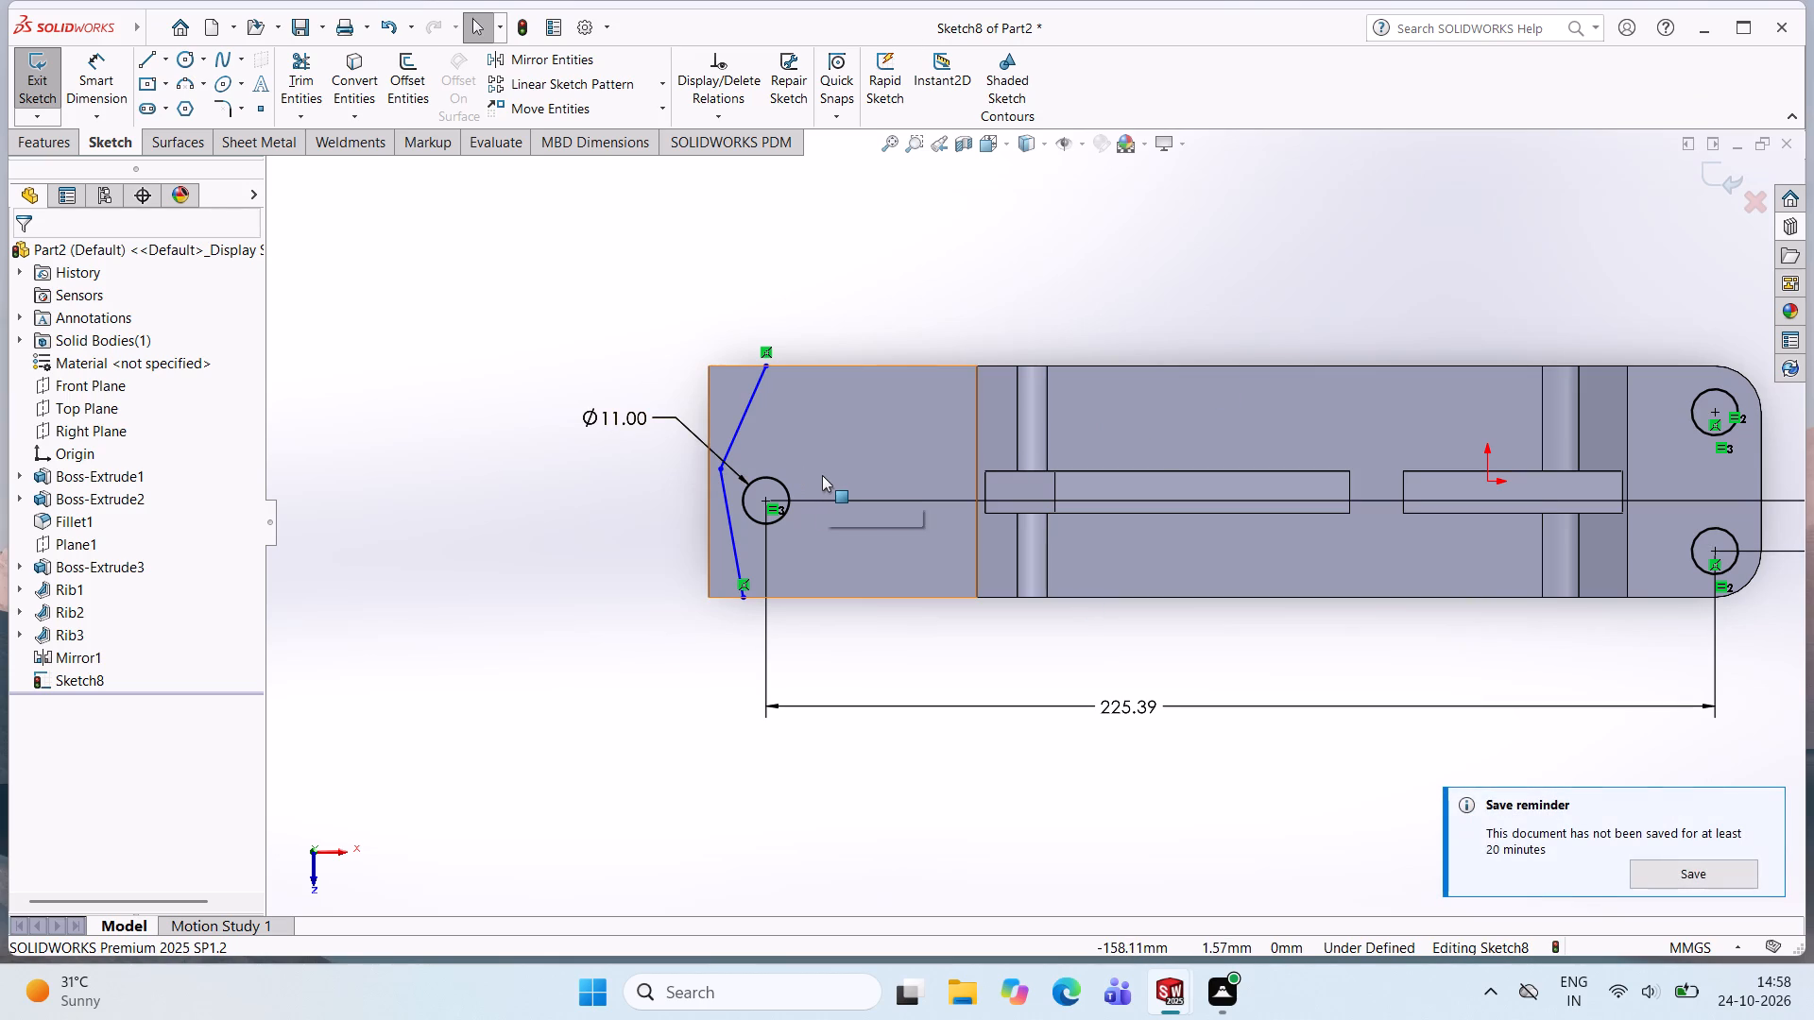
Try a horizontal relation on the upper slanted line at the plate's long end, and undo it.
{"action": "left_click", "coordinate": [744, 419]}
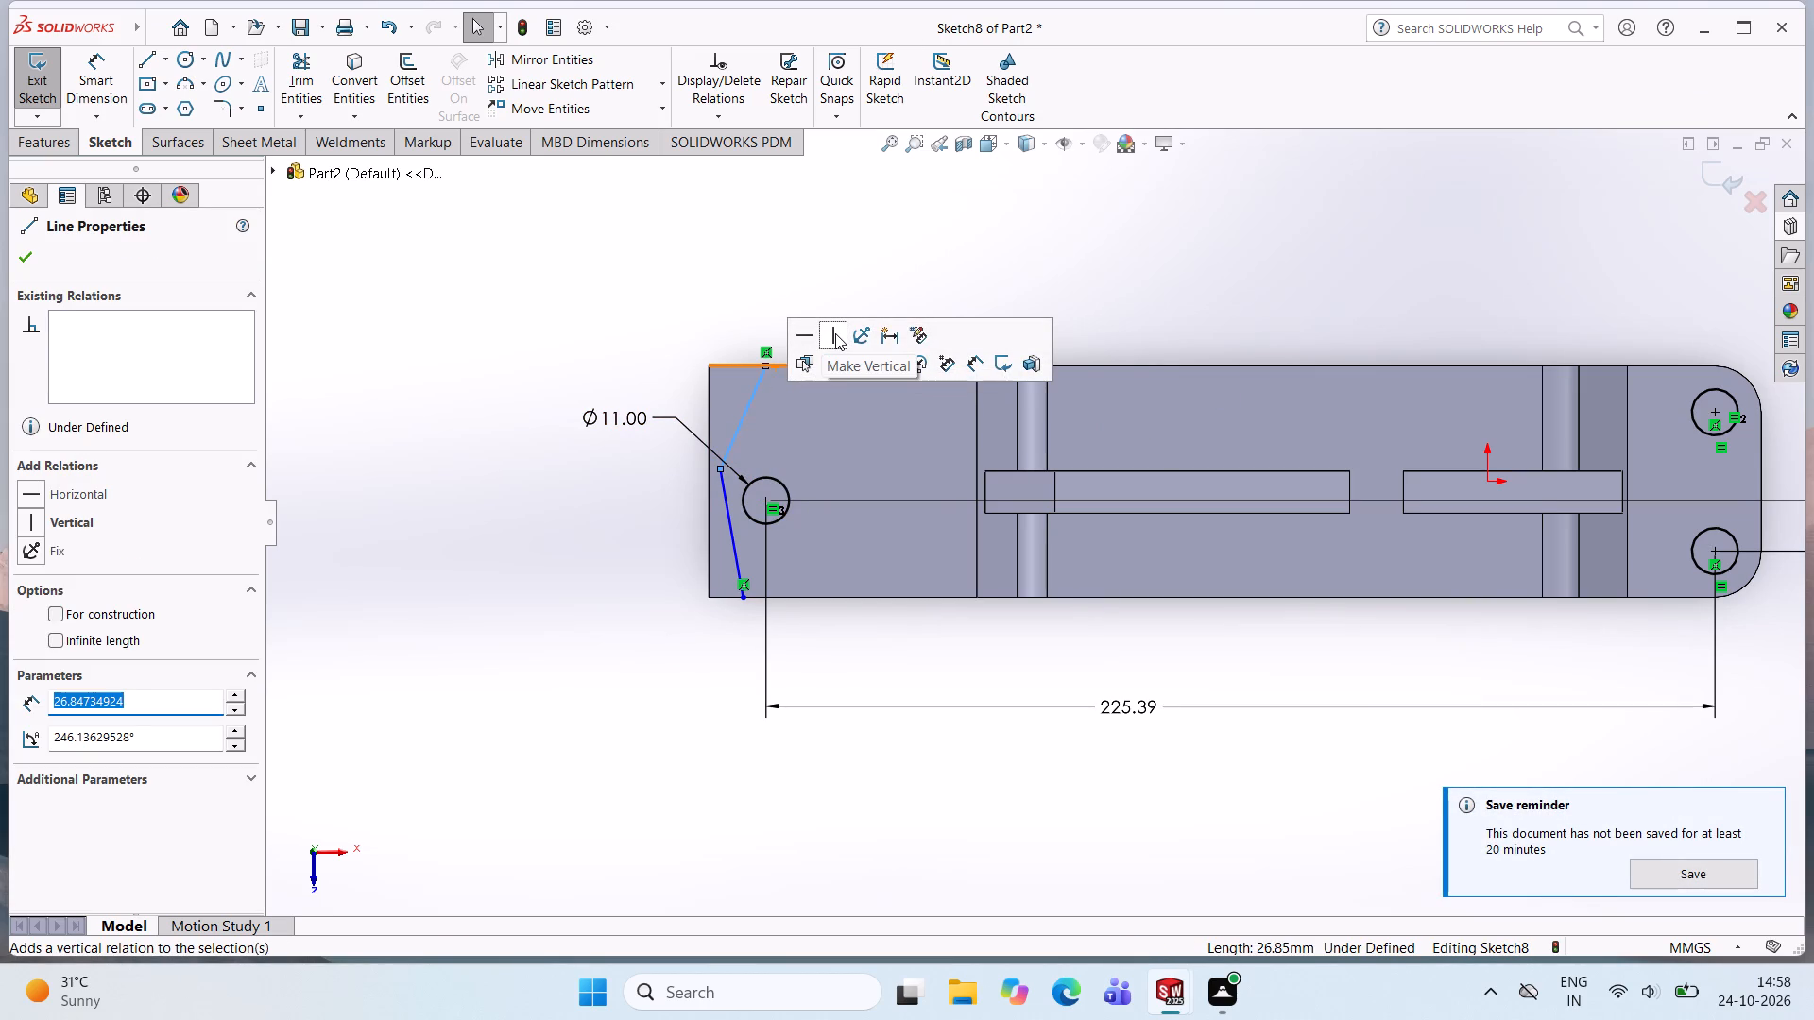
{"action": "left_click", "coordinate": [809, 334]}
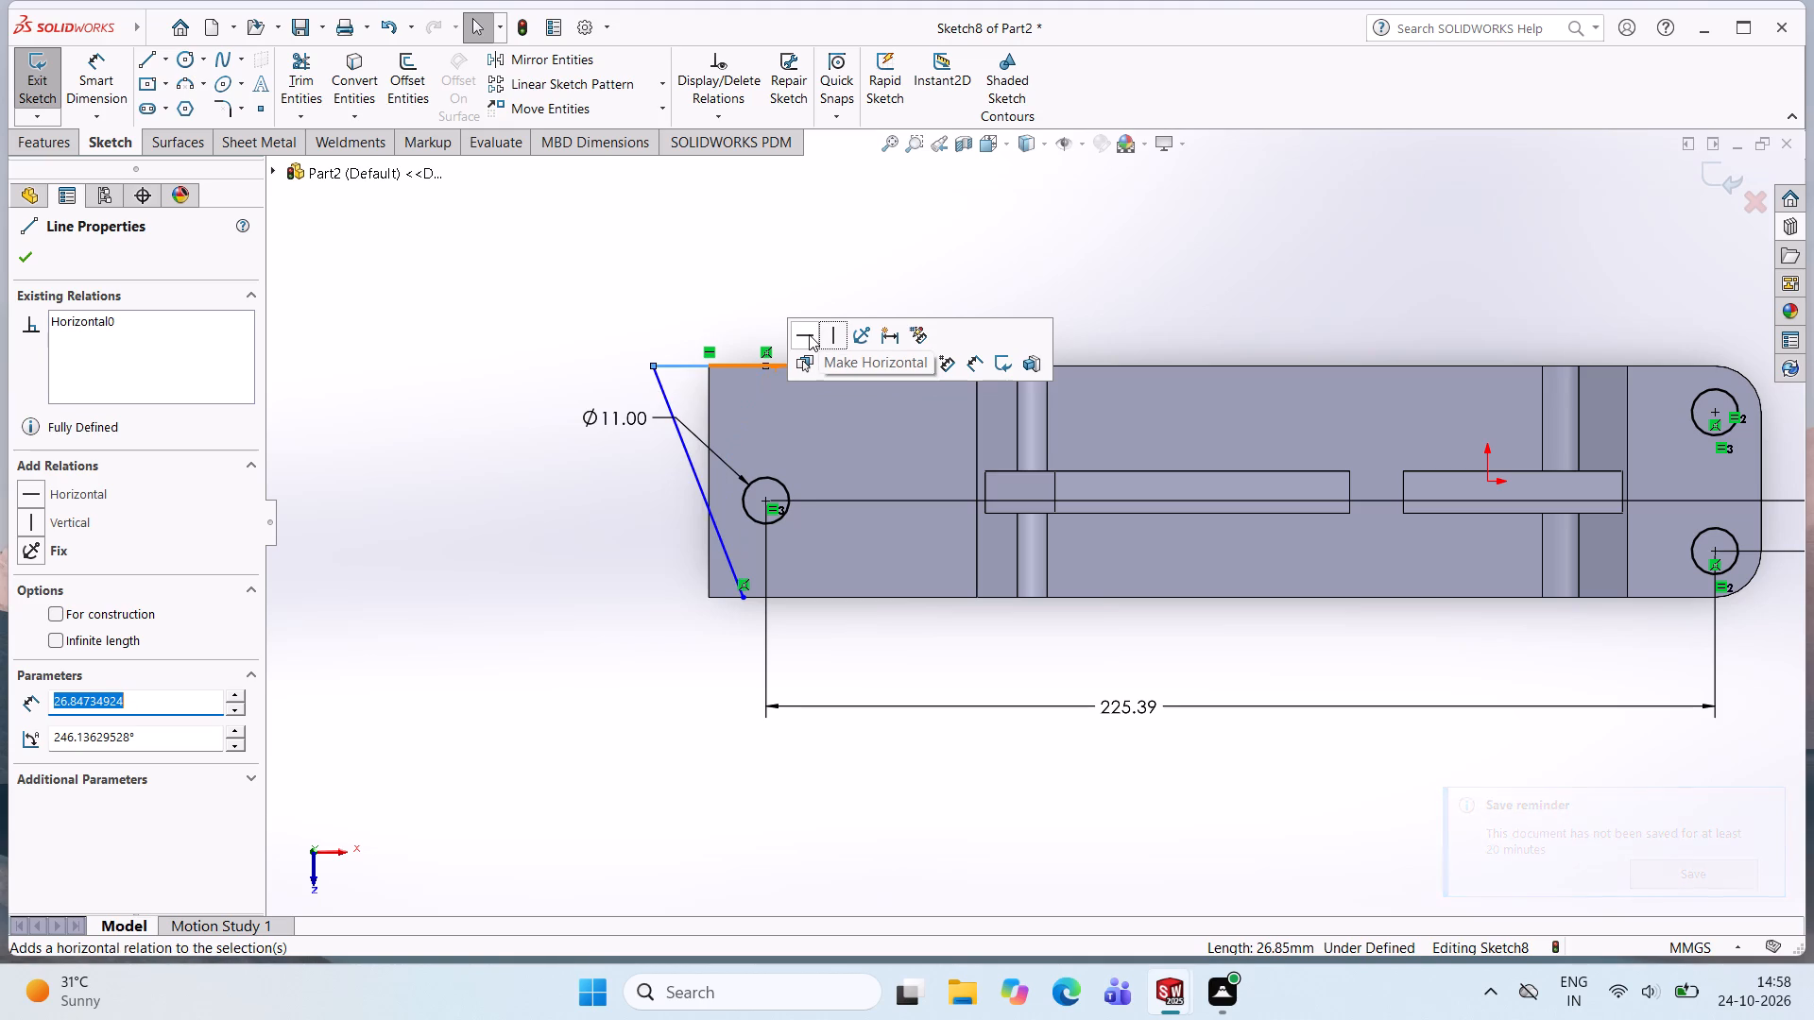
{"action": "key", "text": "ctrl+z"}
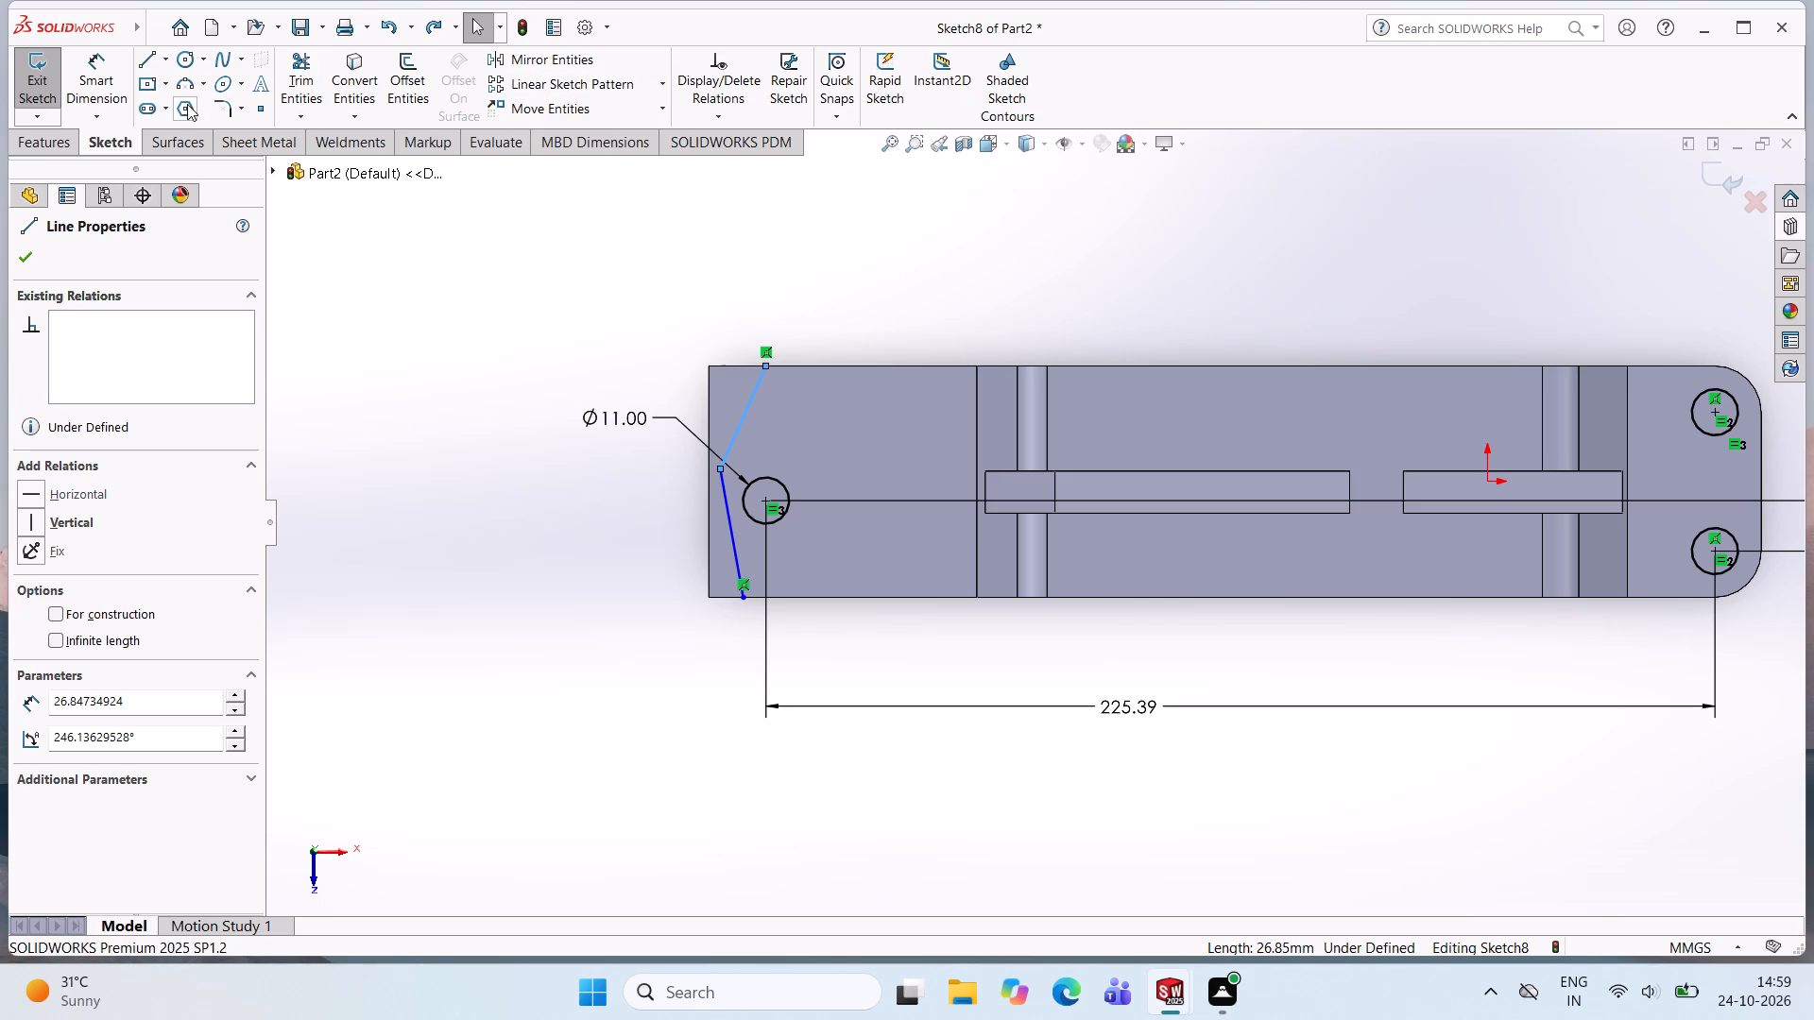
Apply a 5 mm sketch fillet to the corner where the two slanted lines at the long end meet.
{"action": "left_click", "coordinate": [226, 111]}
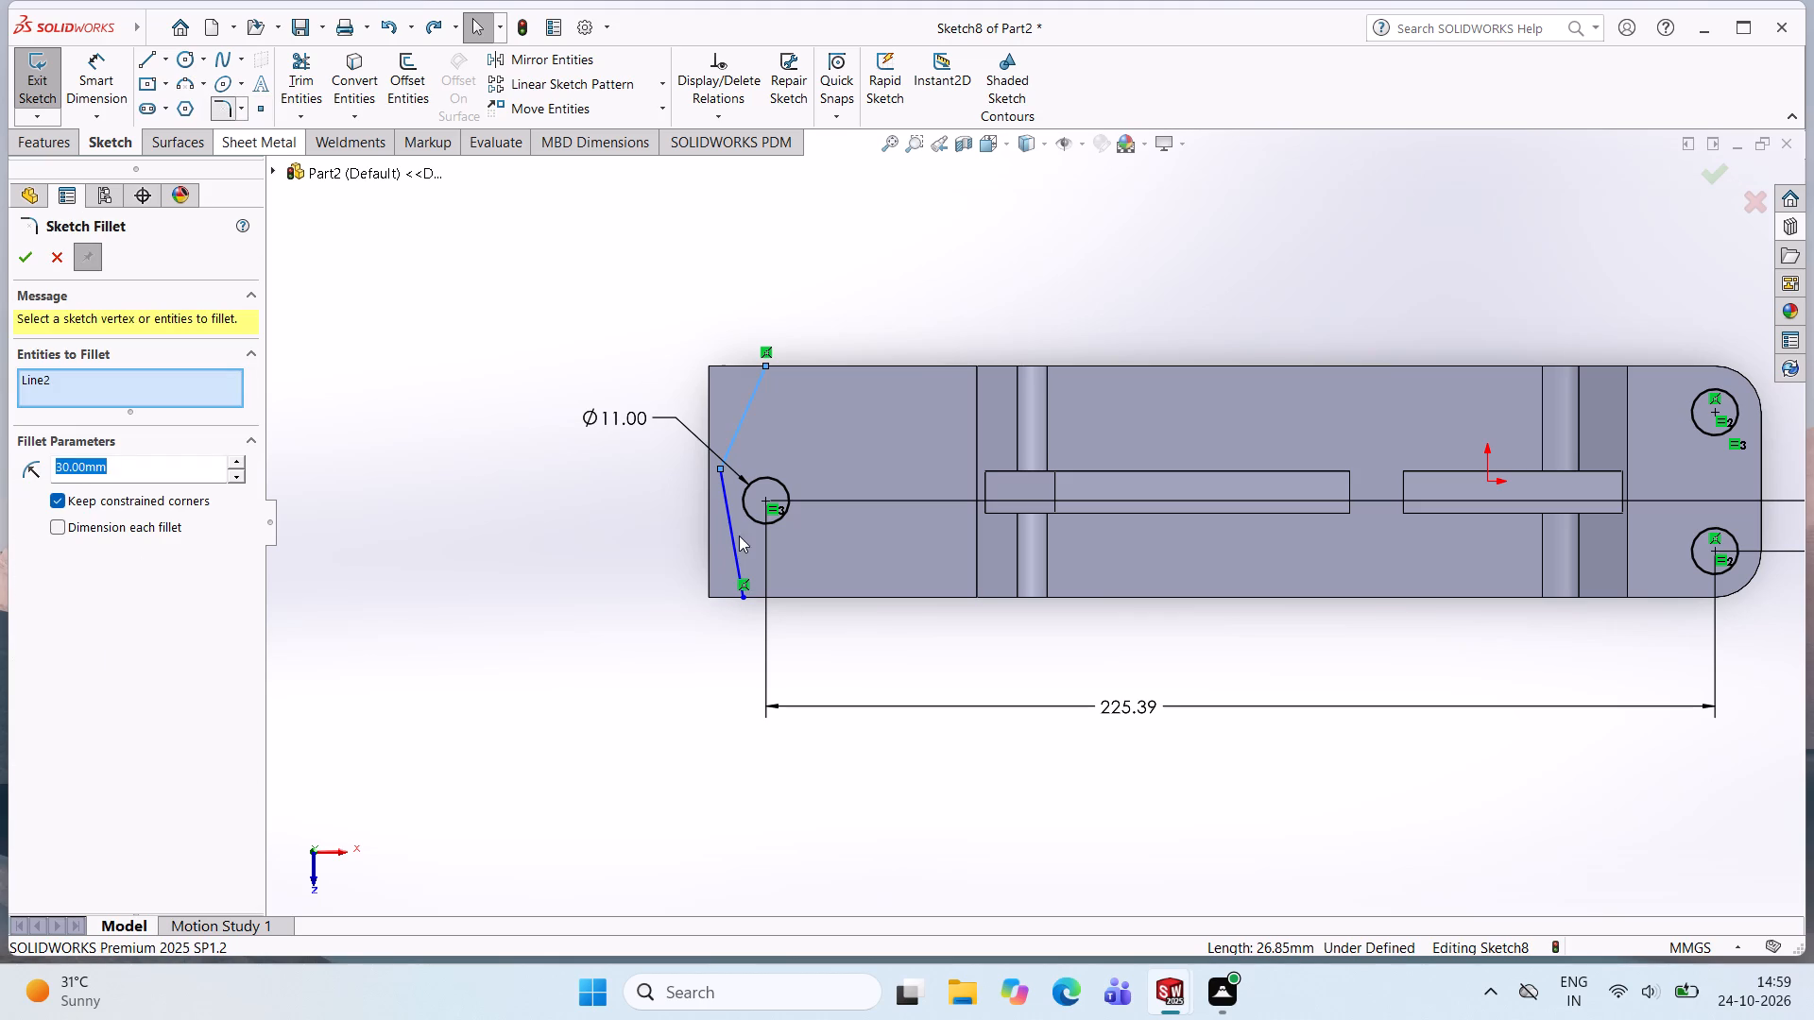
{"action": "left_click", "coordinate": [727, 520]}
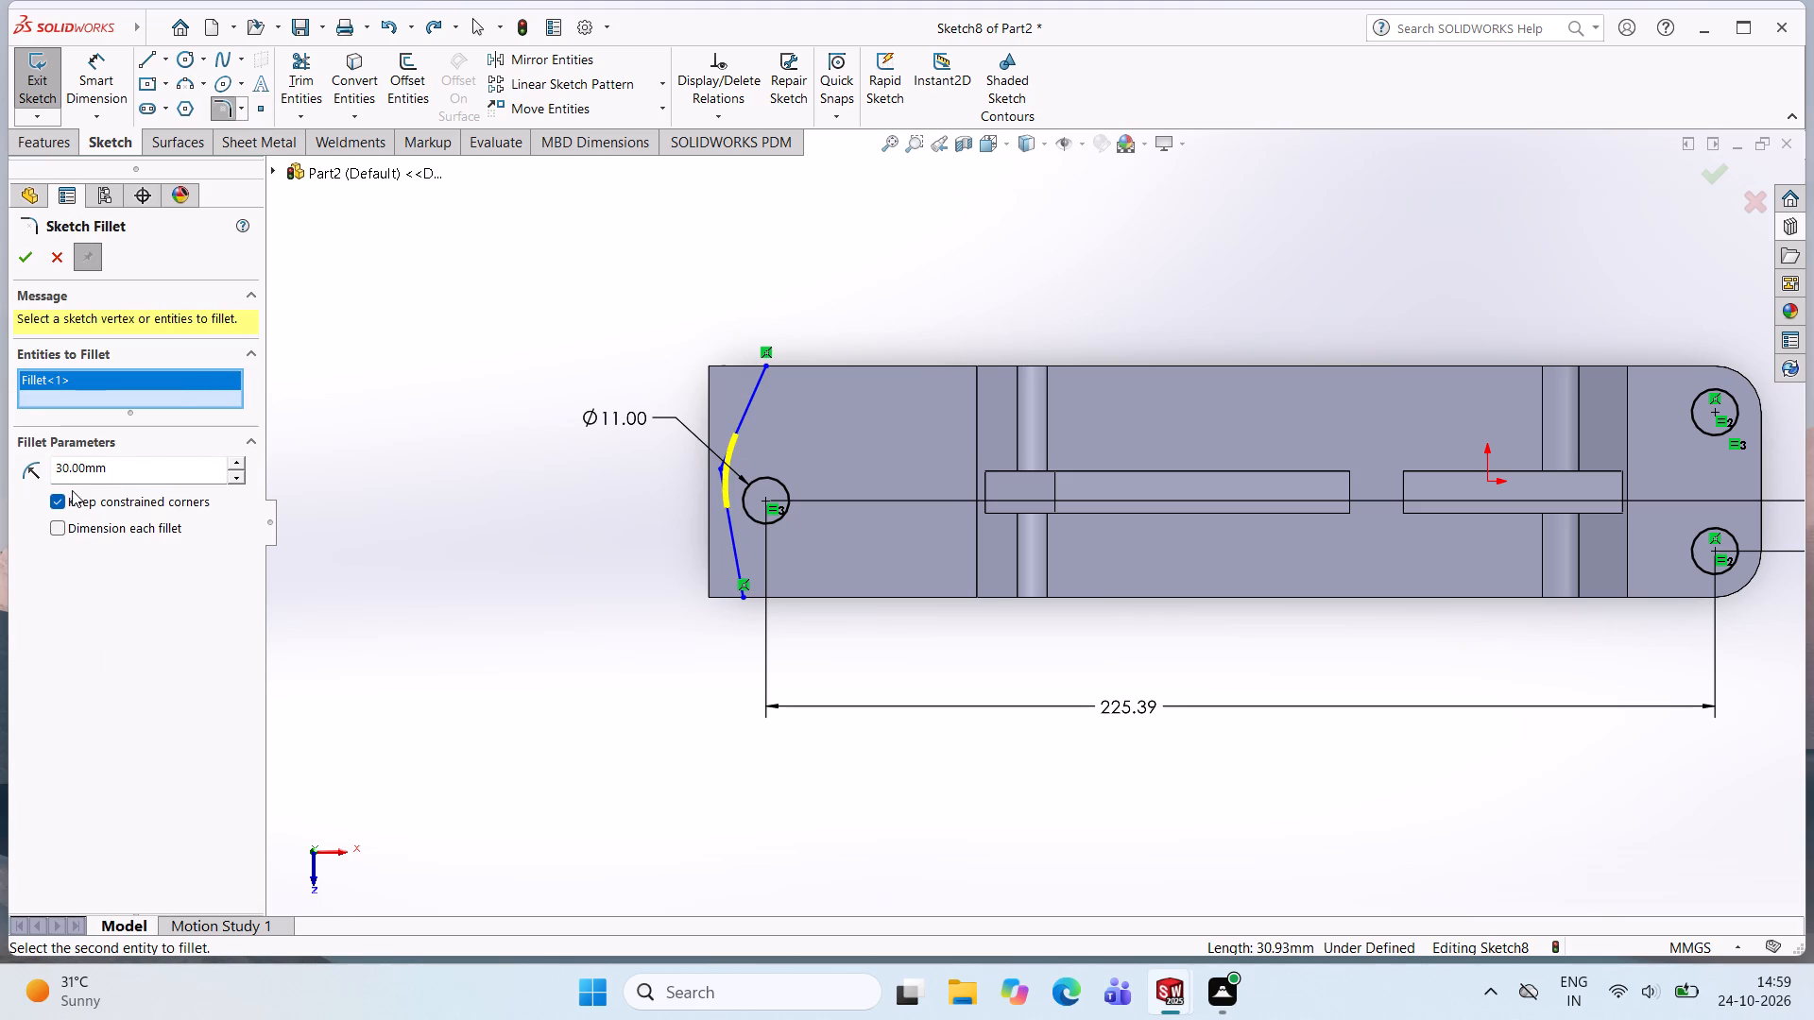
{"action": "left_click_drag", "start_coordinate": [111, 479], "coordinate": [2, 483]}
{"action": "key", "text": "5"}
{"action": "key", "text": "Return"}
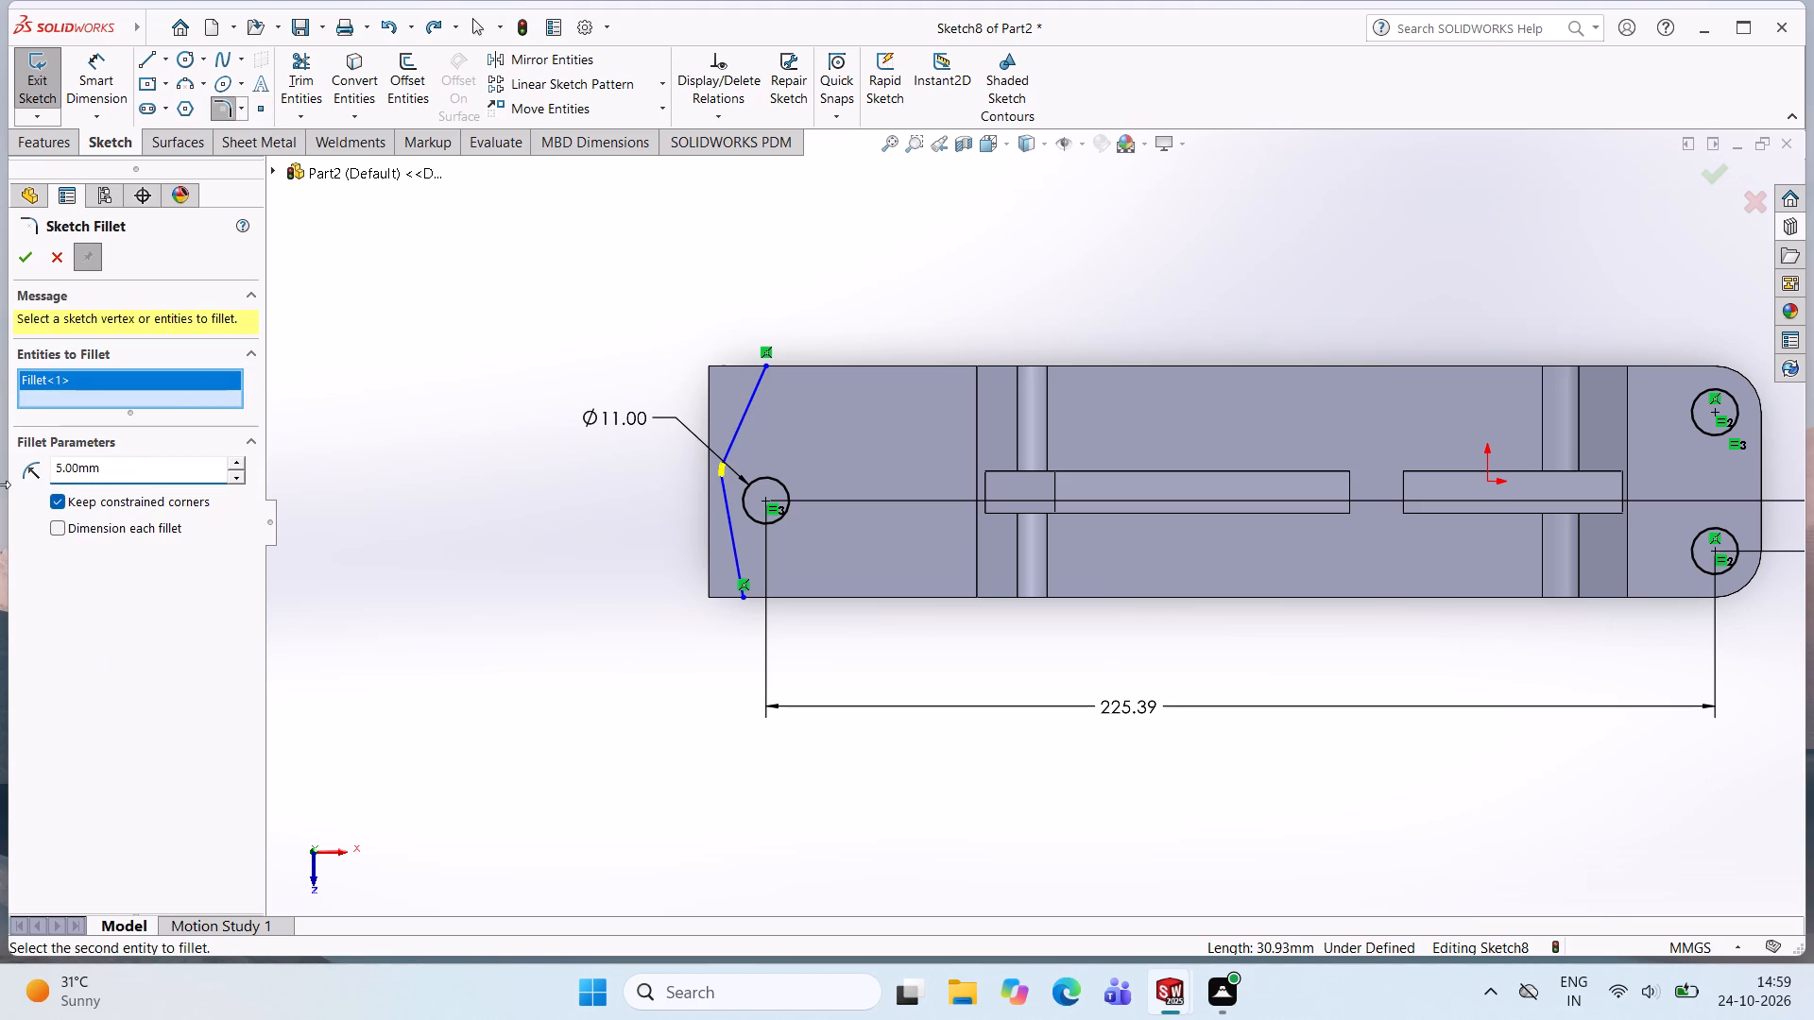
{"action": "left_click", "coordinate": [25, 267]}
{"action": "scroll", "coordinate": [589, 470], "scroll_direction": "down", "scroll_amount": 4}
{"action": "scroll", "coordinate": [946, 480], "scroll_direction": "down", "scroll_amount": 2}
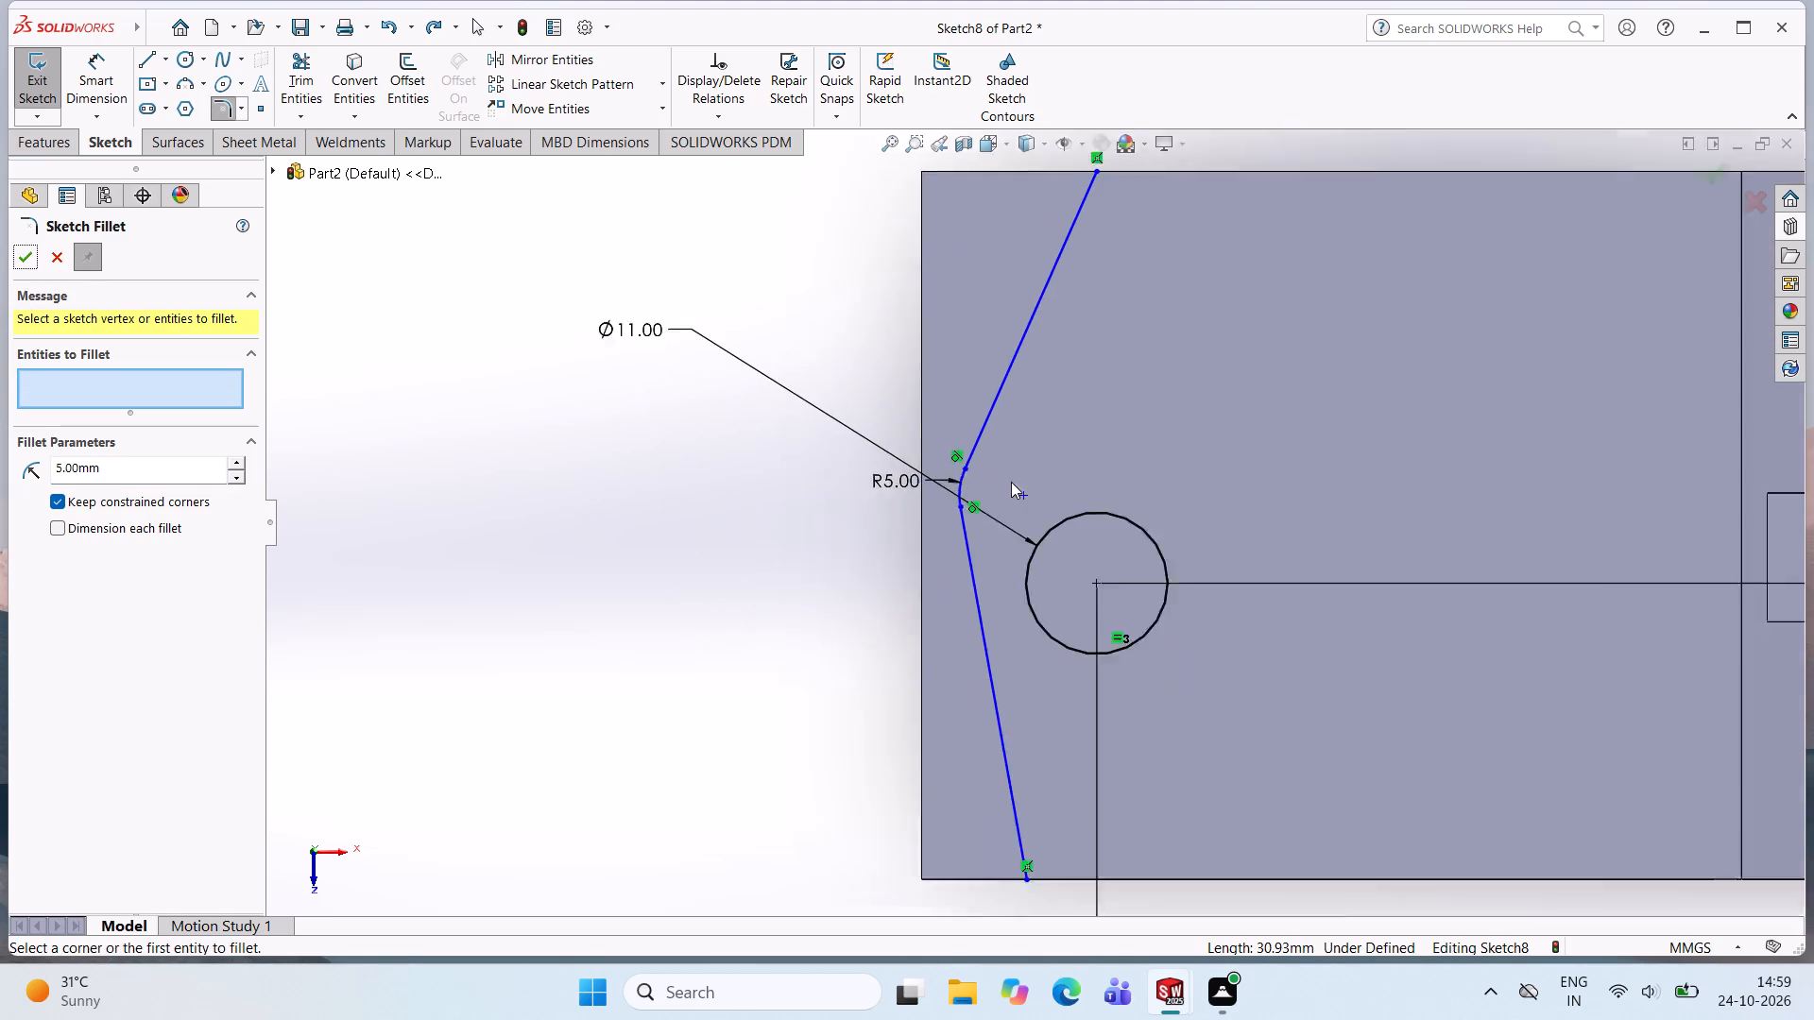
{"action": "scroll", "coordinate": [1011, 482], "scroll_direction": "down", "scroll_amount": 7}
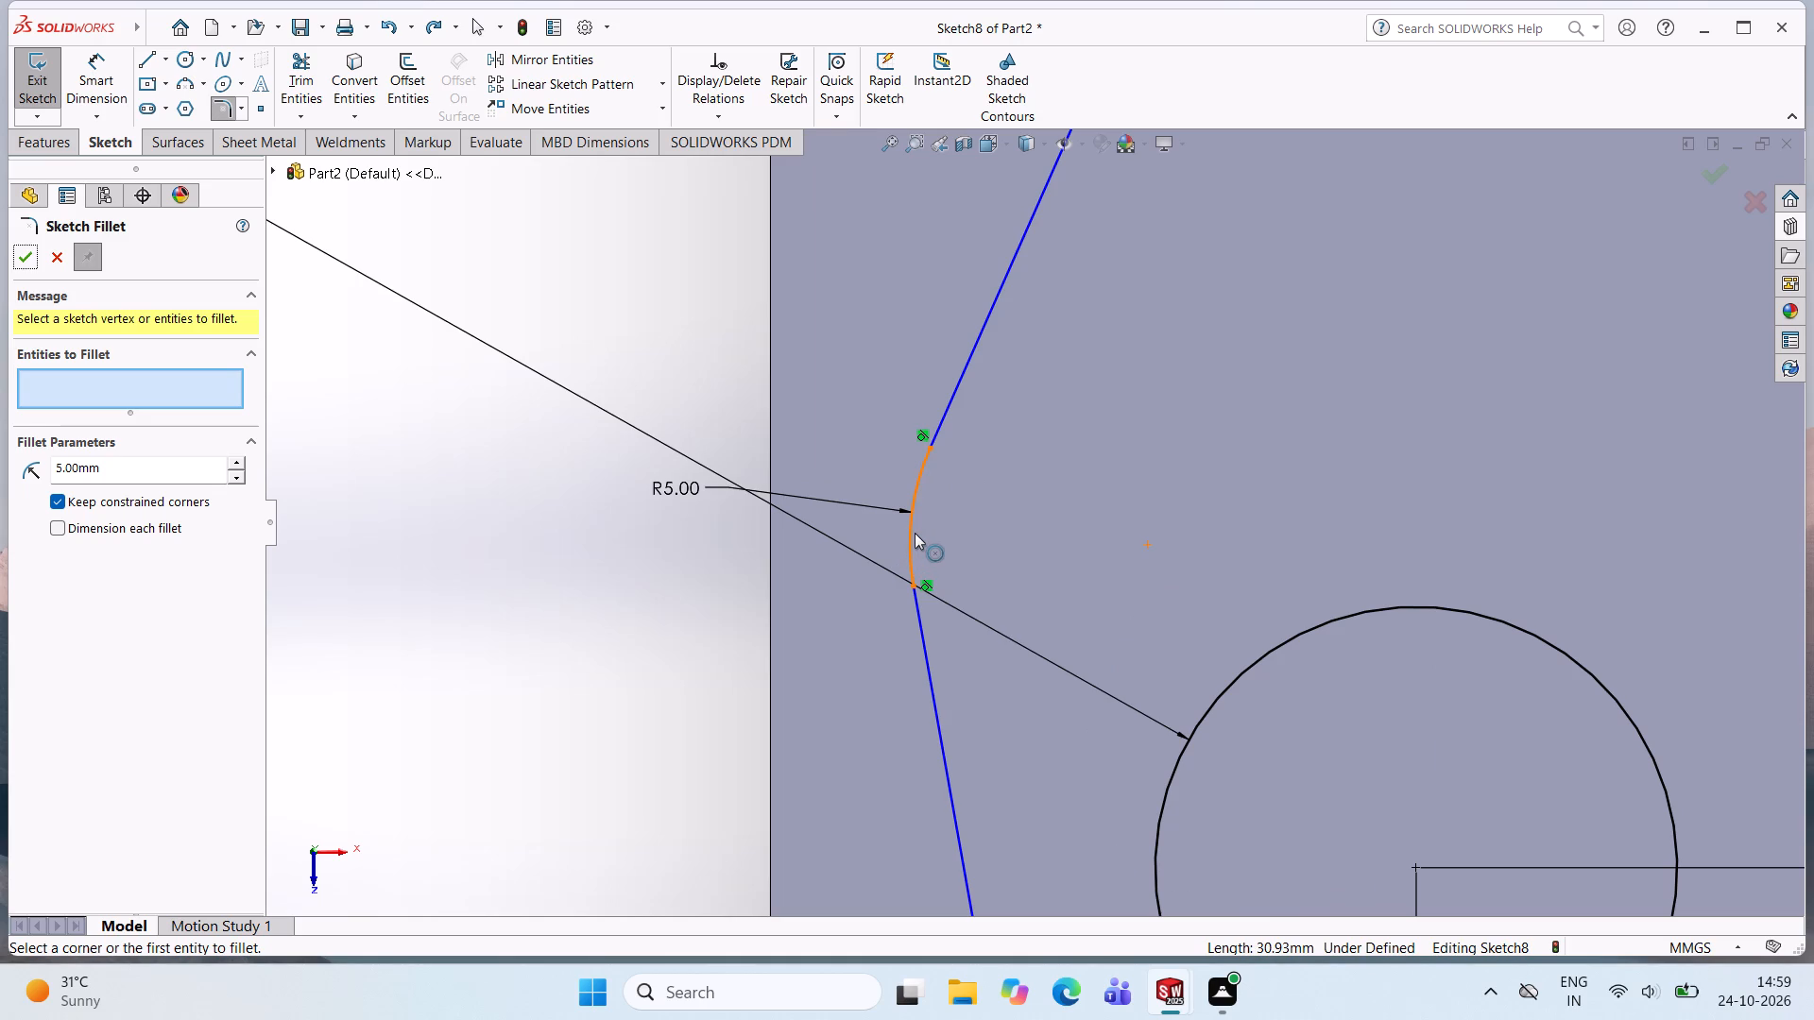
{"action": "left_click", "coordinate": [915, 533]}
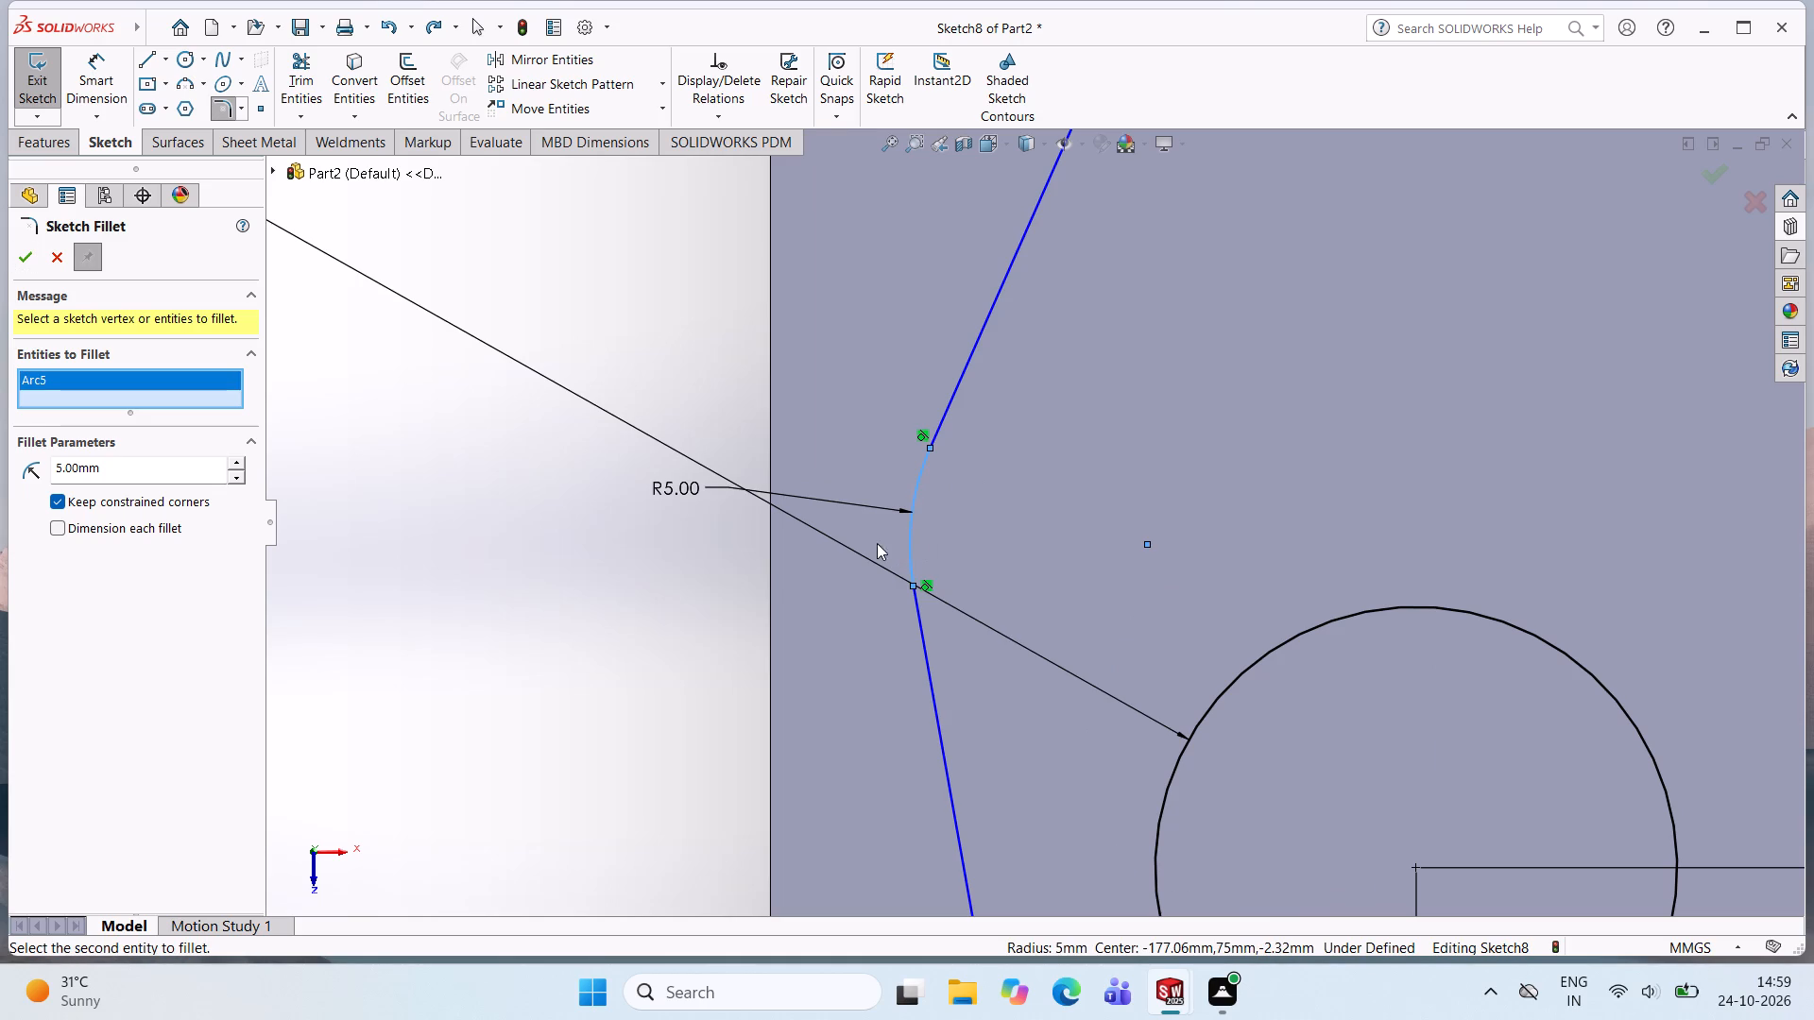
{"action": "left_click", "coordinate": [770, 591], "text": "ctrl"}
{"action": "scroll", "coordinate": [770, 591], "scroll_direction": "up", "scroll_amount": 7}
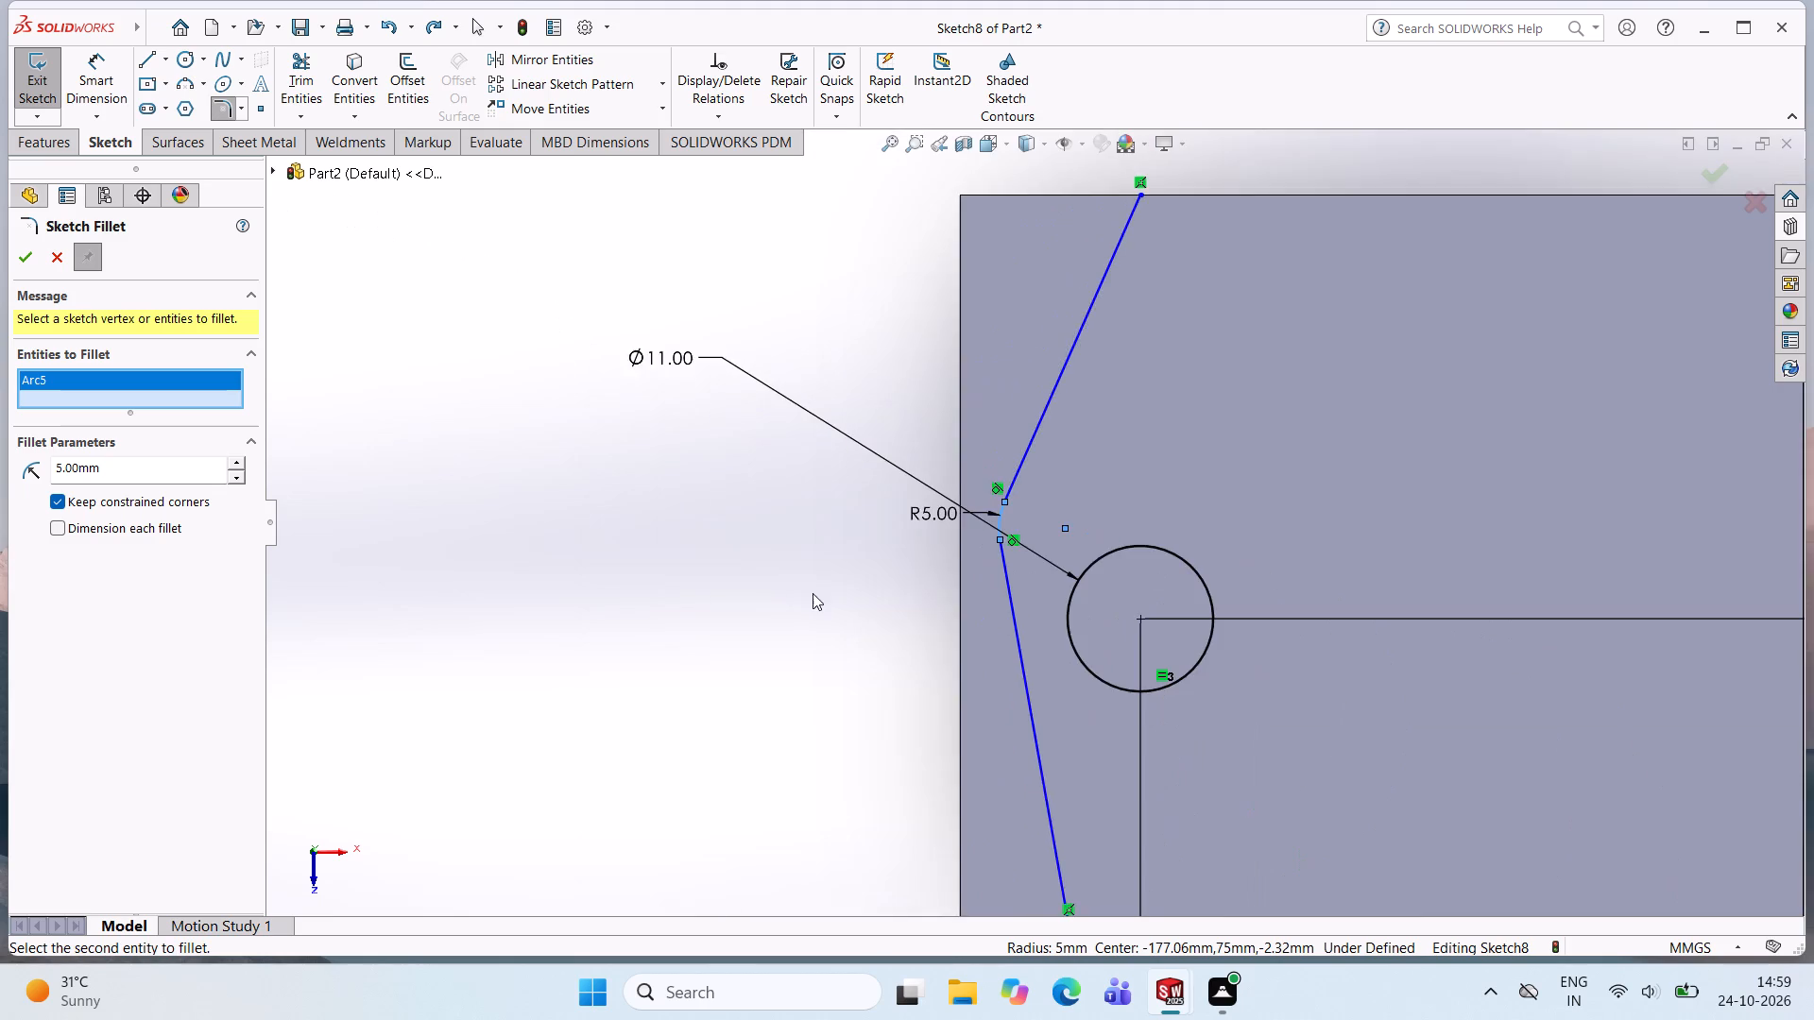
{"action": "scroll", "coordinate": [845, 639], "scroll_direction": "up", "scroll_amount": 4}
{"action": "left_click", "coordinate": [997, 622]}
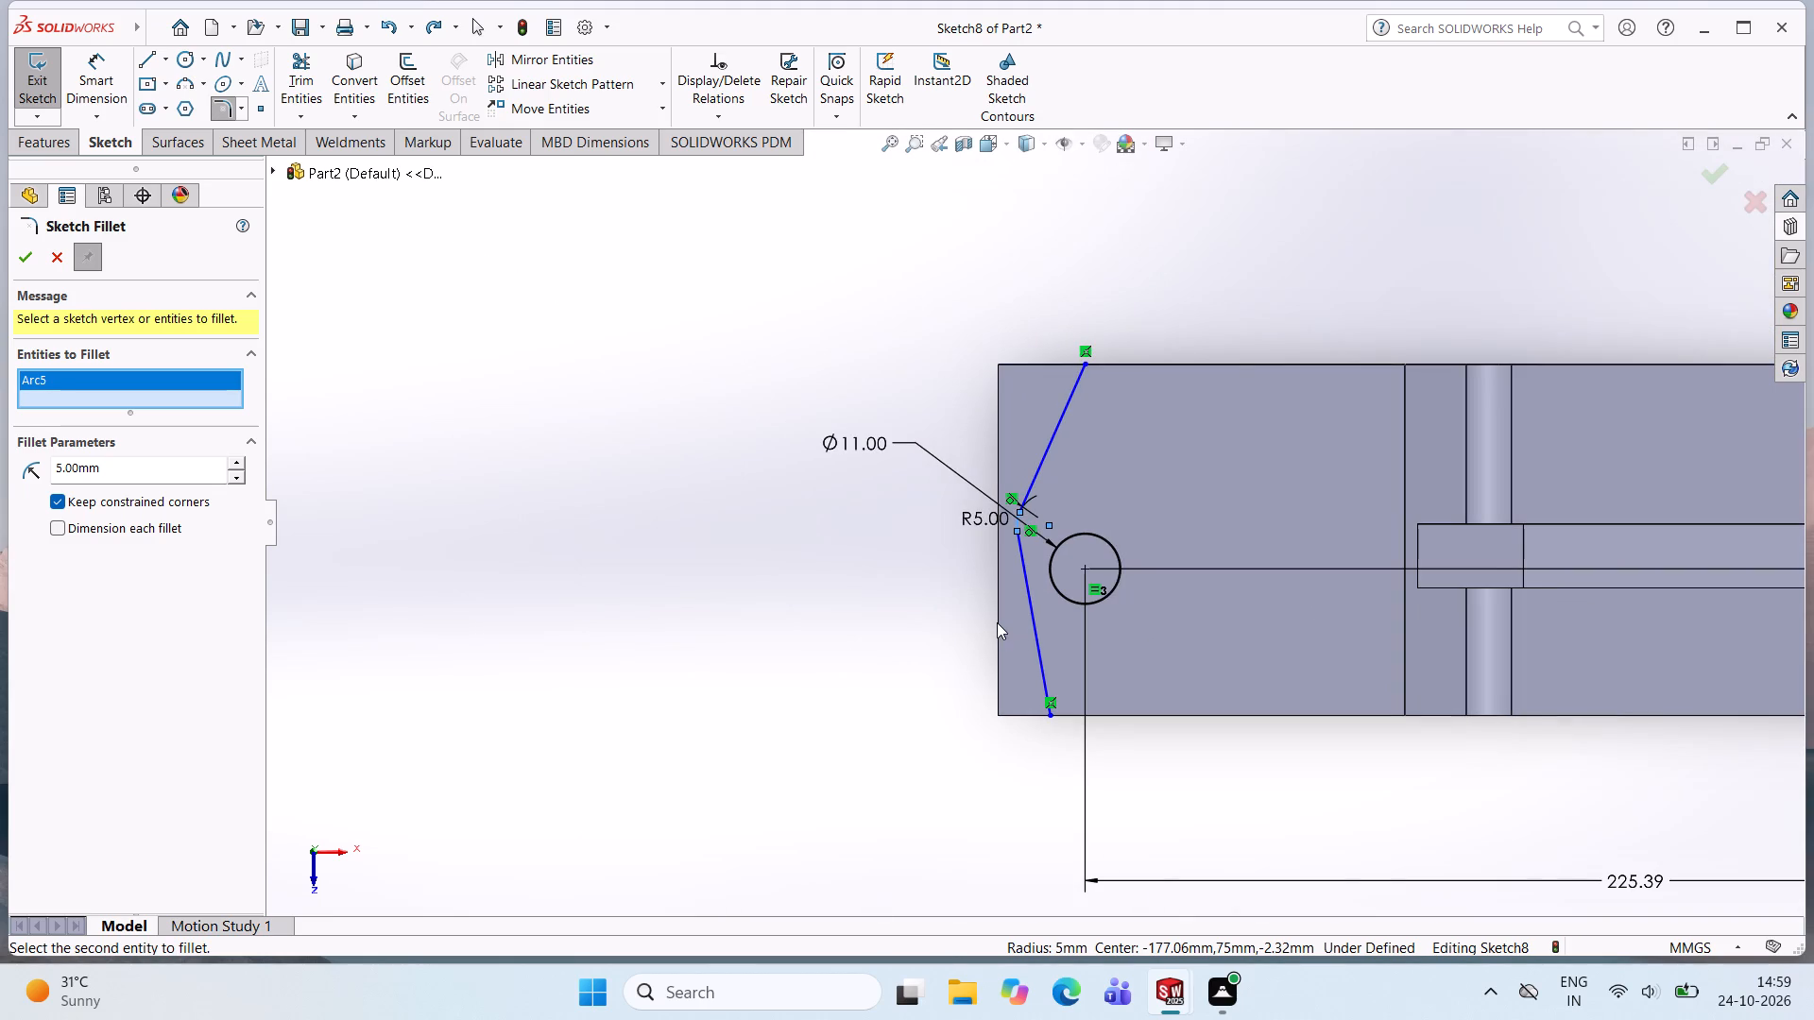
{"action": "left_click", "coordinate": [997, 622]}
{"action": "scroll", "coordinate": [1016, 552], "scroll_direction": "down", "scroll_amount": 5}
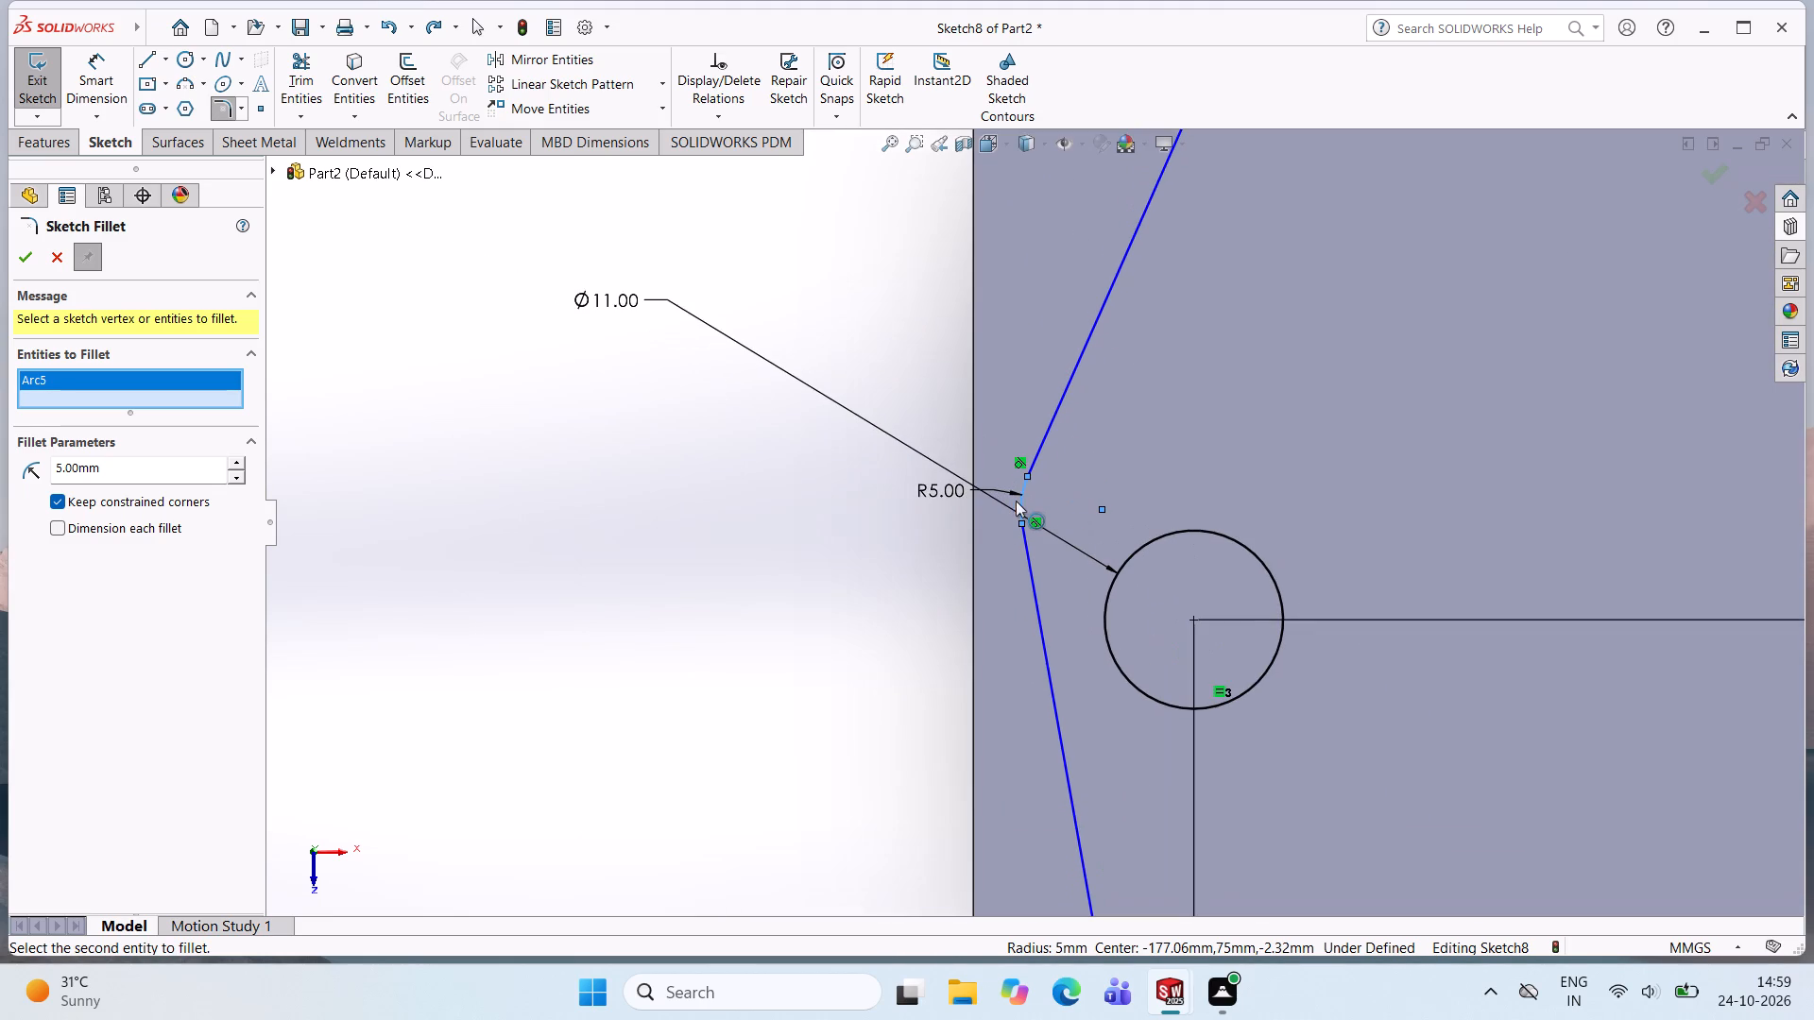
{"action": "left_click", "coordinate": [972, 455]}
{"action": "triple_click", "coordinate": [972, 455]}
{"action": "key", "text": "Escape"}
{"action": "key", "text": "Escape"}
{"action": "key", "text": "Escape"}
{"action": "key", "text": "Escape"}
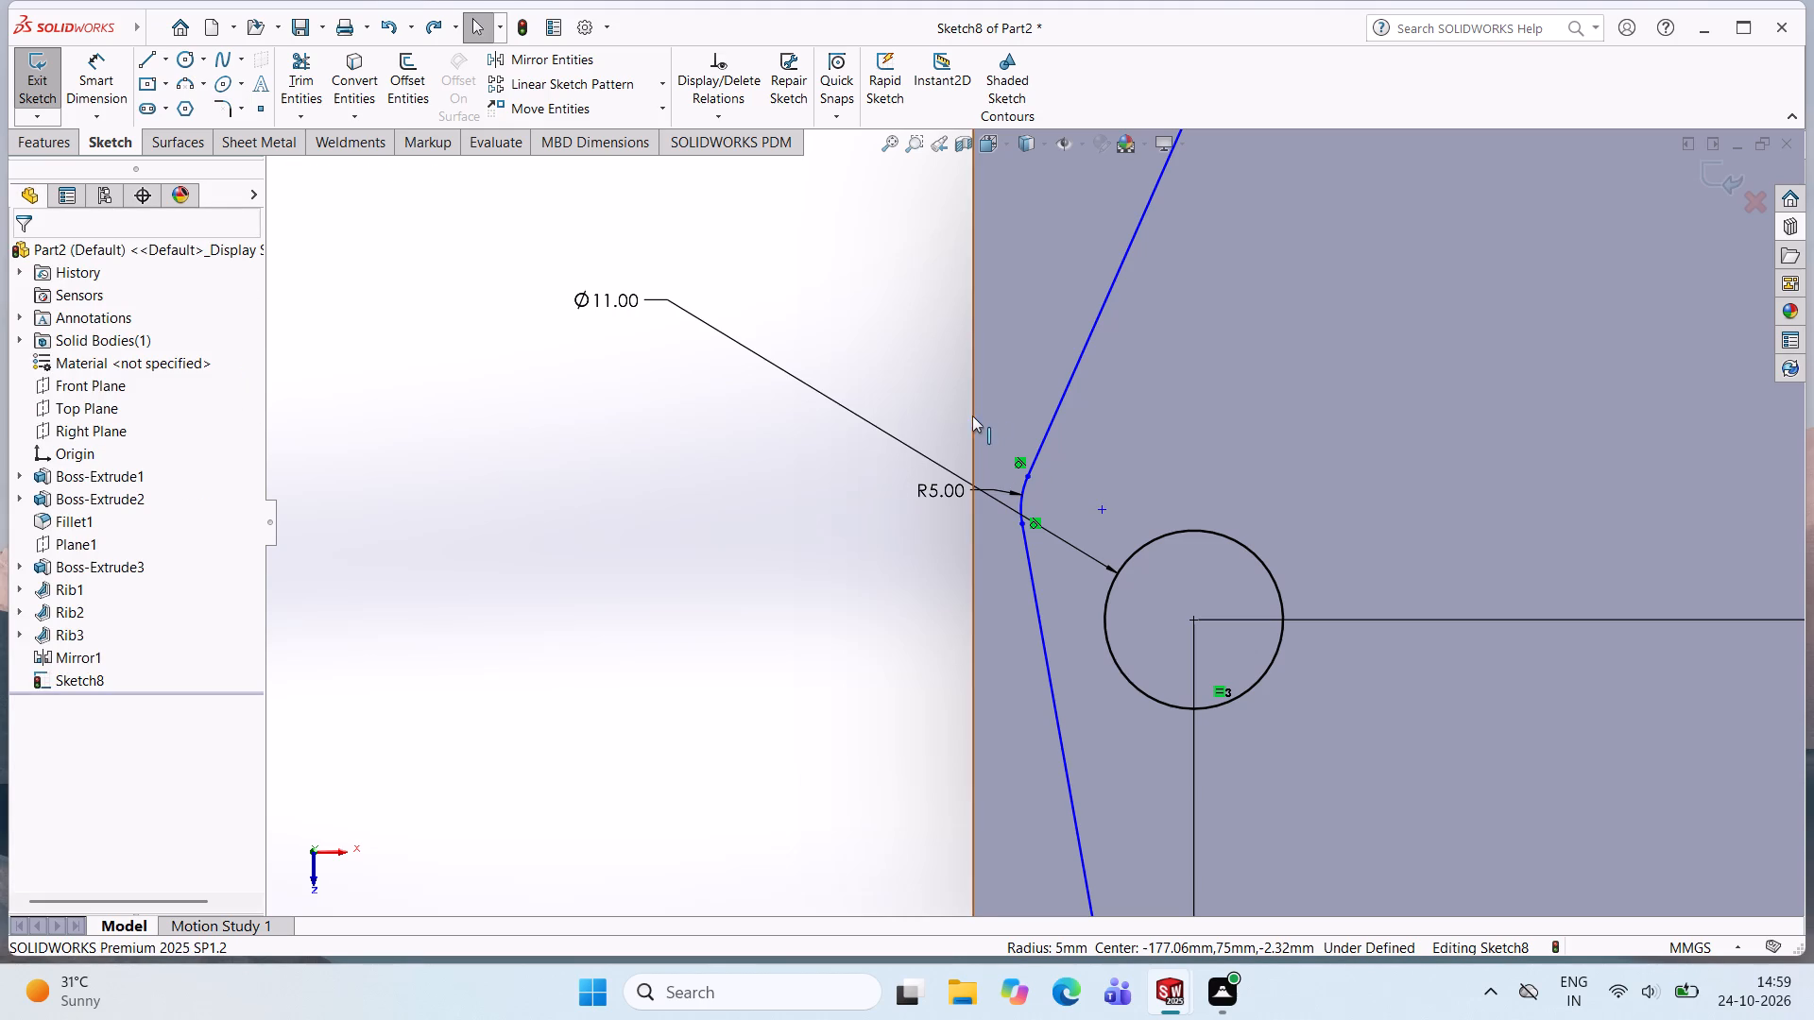
Add a midpoint relation between the fillet arc's middle point and the plate's outer long-end edge.
{"action": "left_click", "coordinate": [972, 417]}
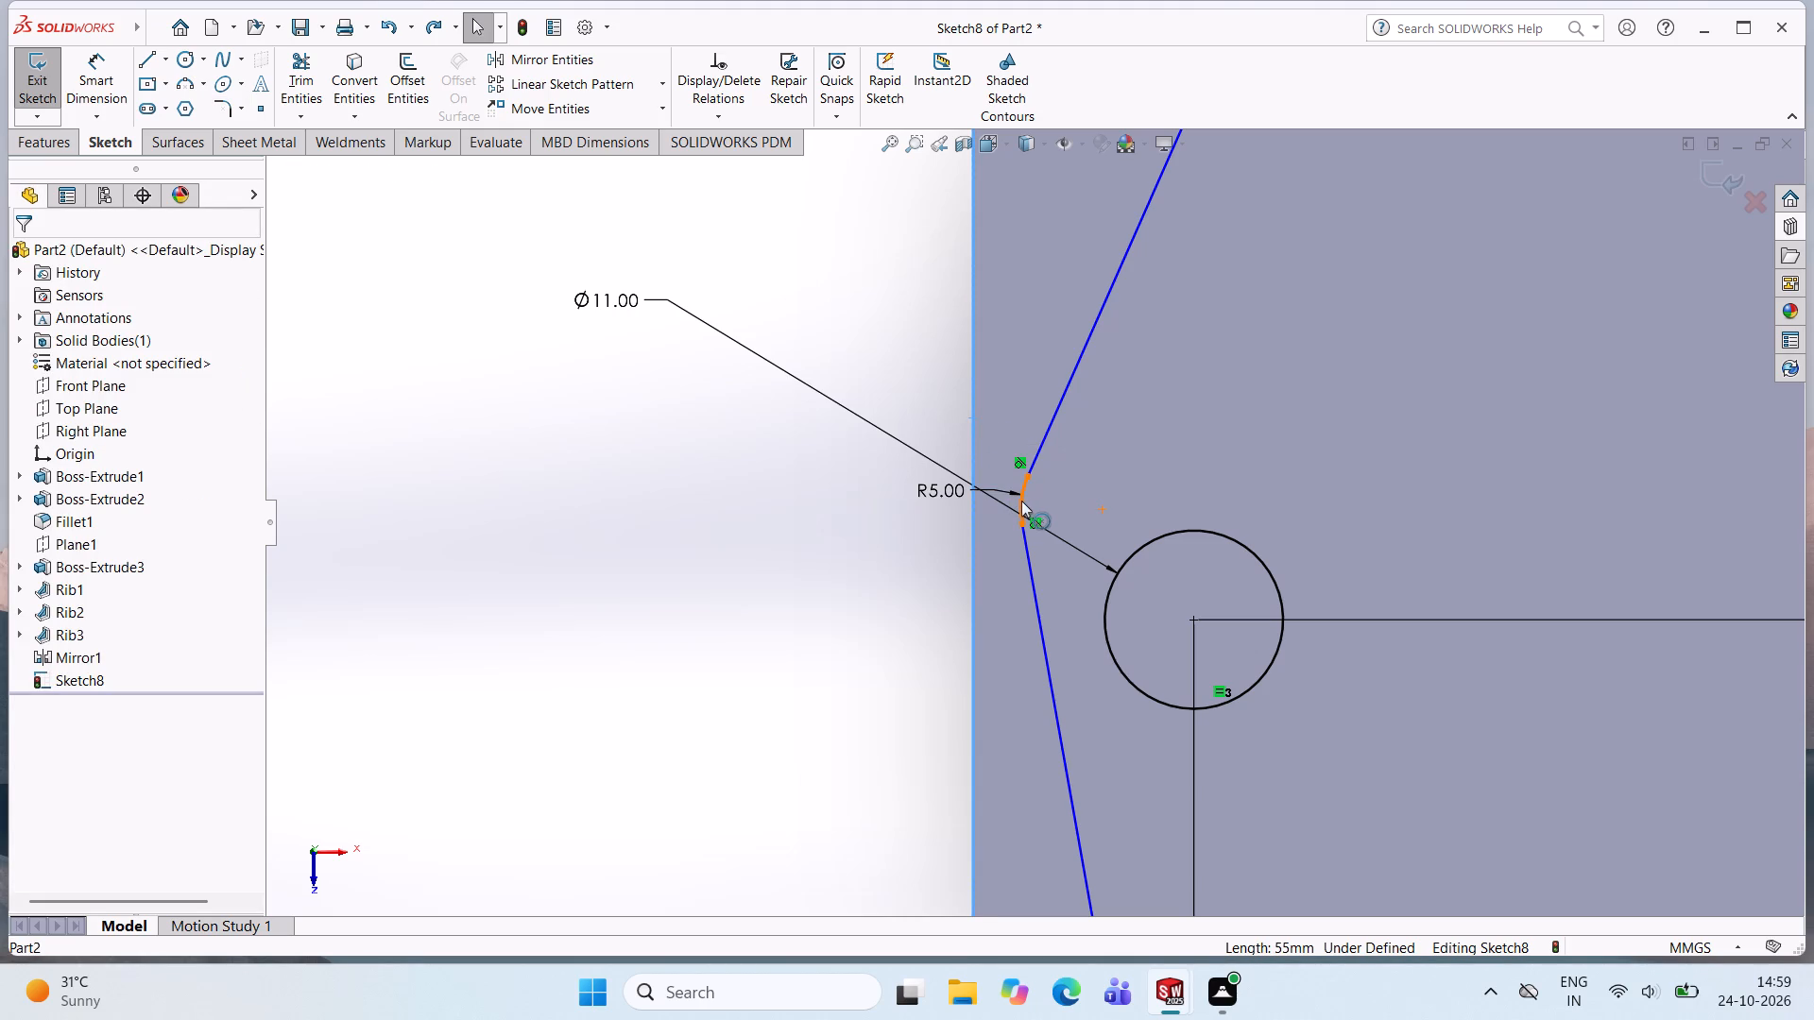
{"action": "left_click", "coordinate": [1020, 501], "text": "ctrl"}
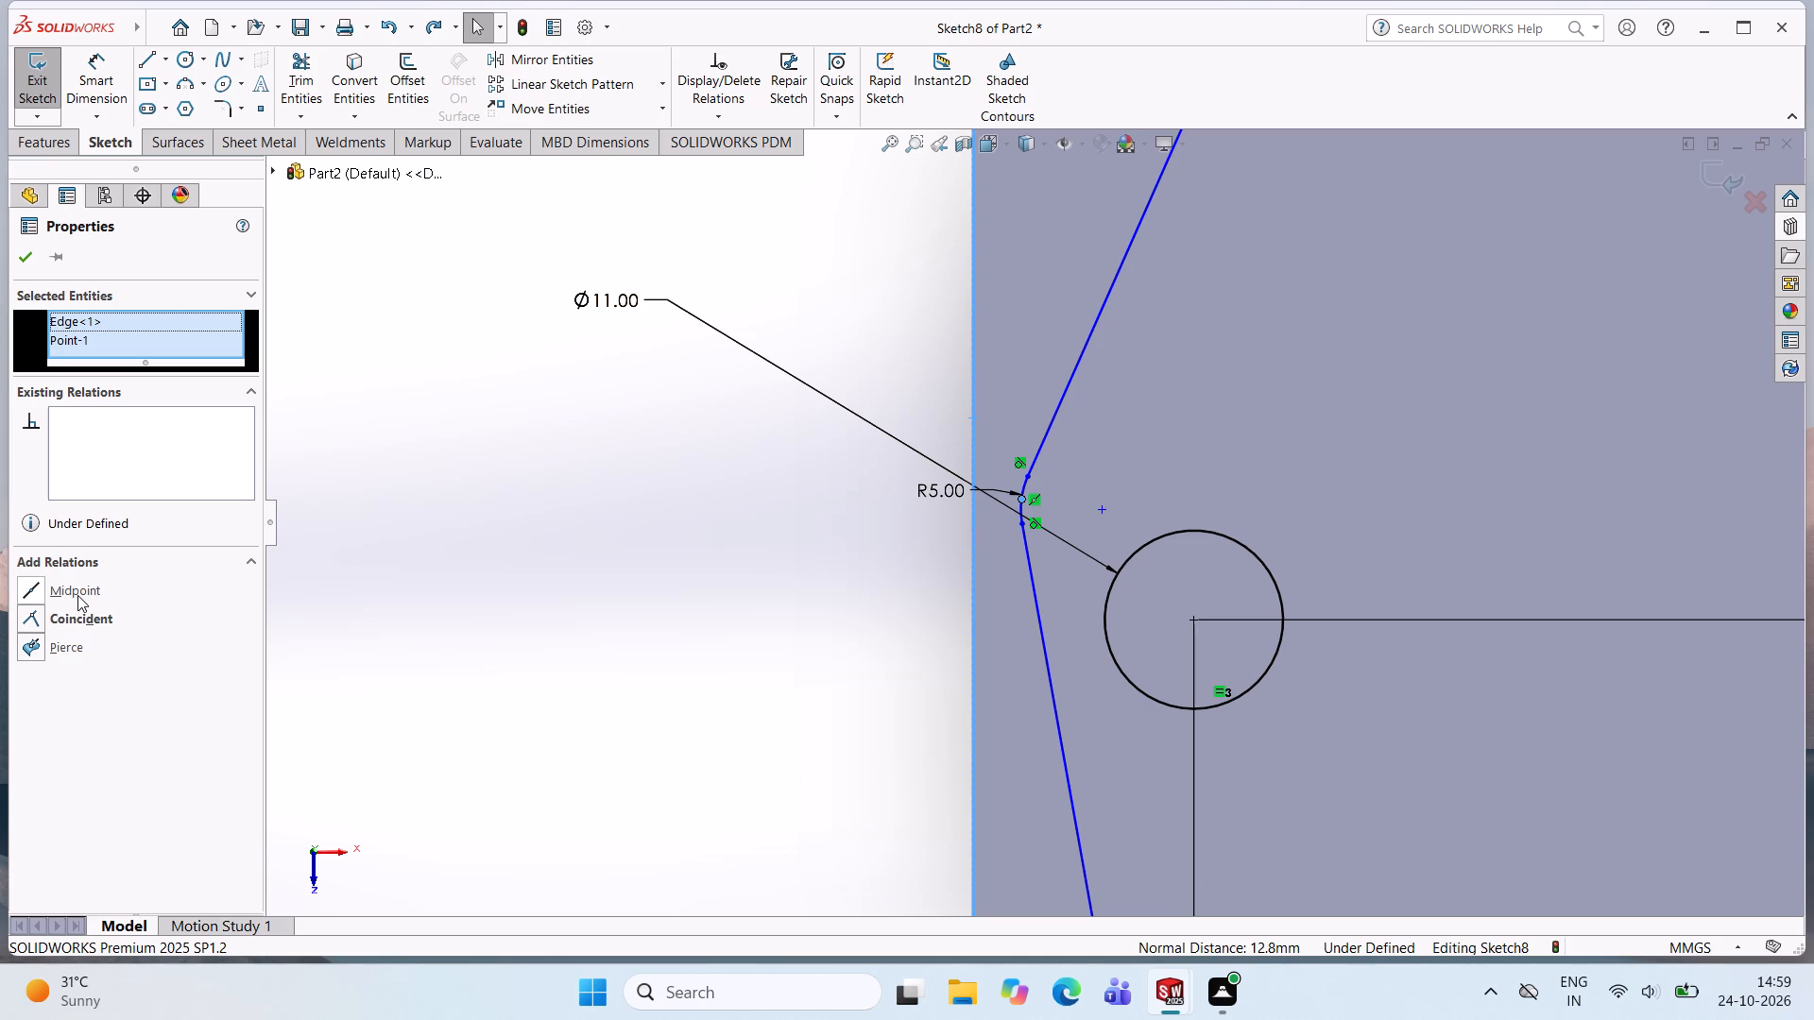
{"action": "left_click", "coordinate": [77, 595]}
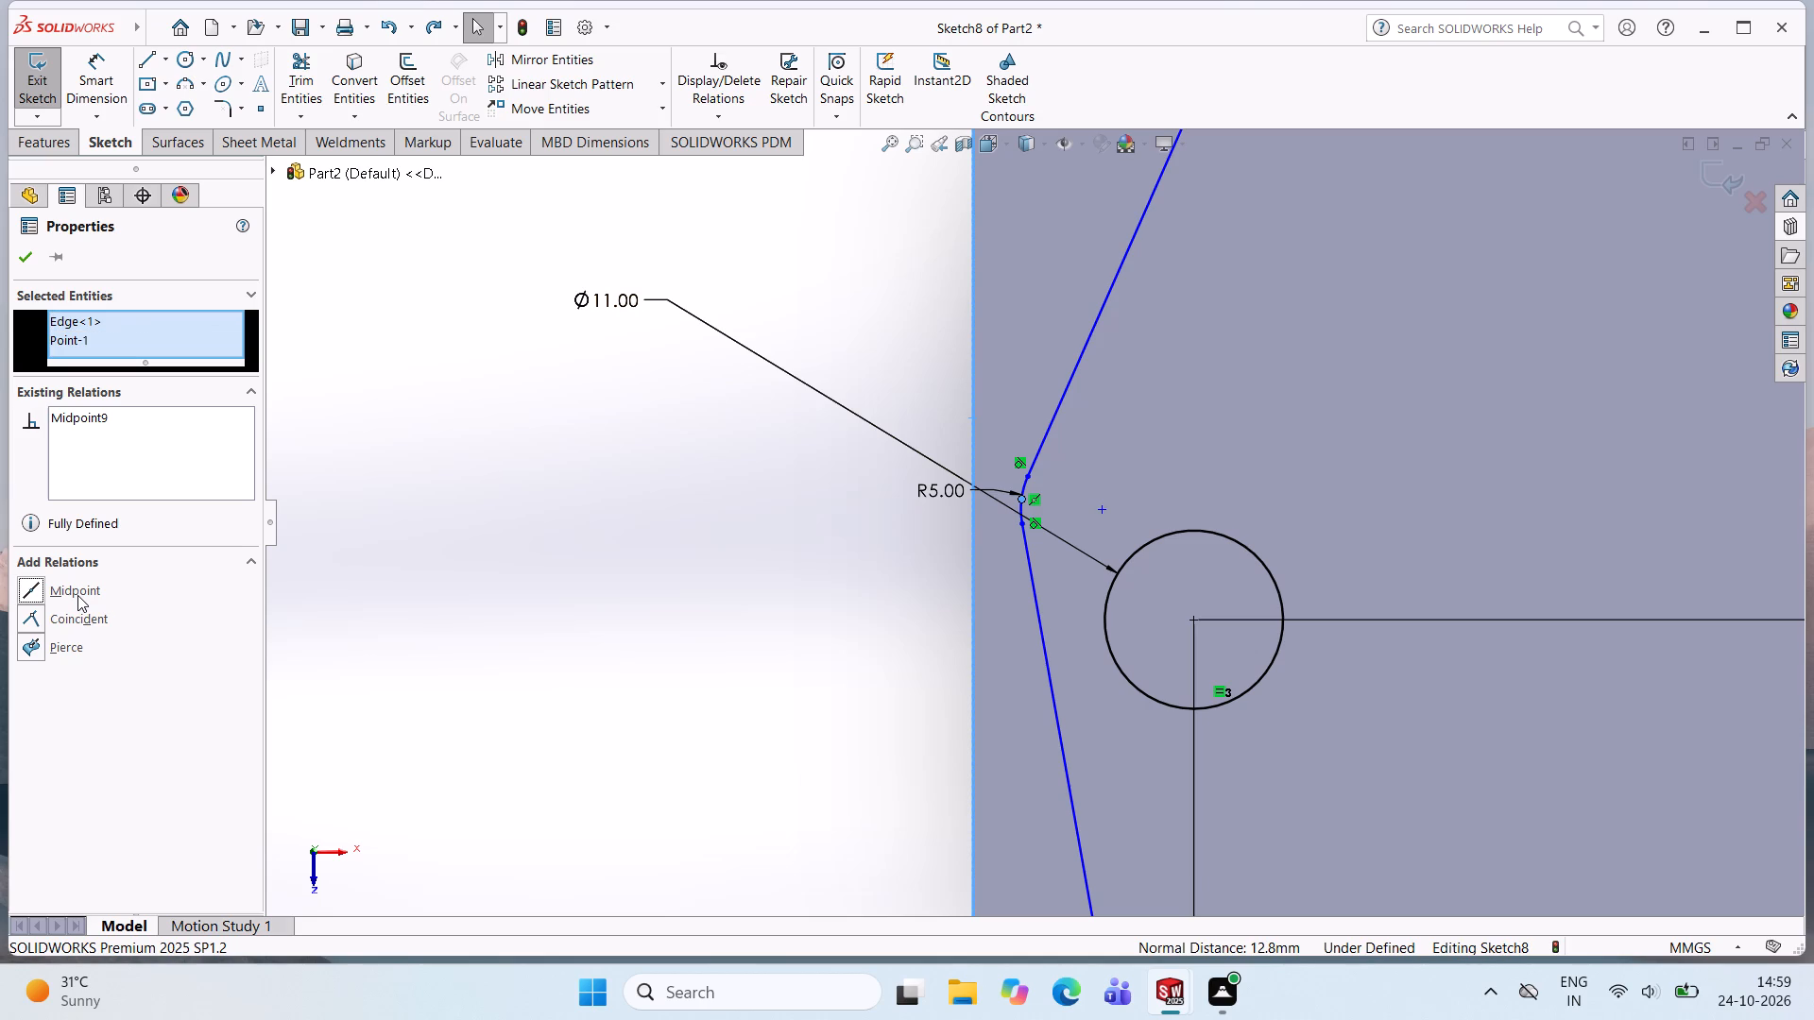
{"action": "scroll", "coordinate": [891, 606], "scroll_direction": "up", "scroll_amount": 4}
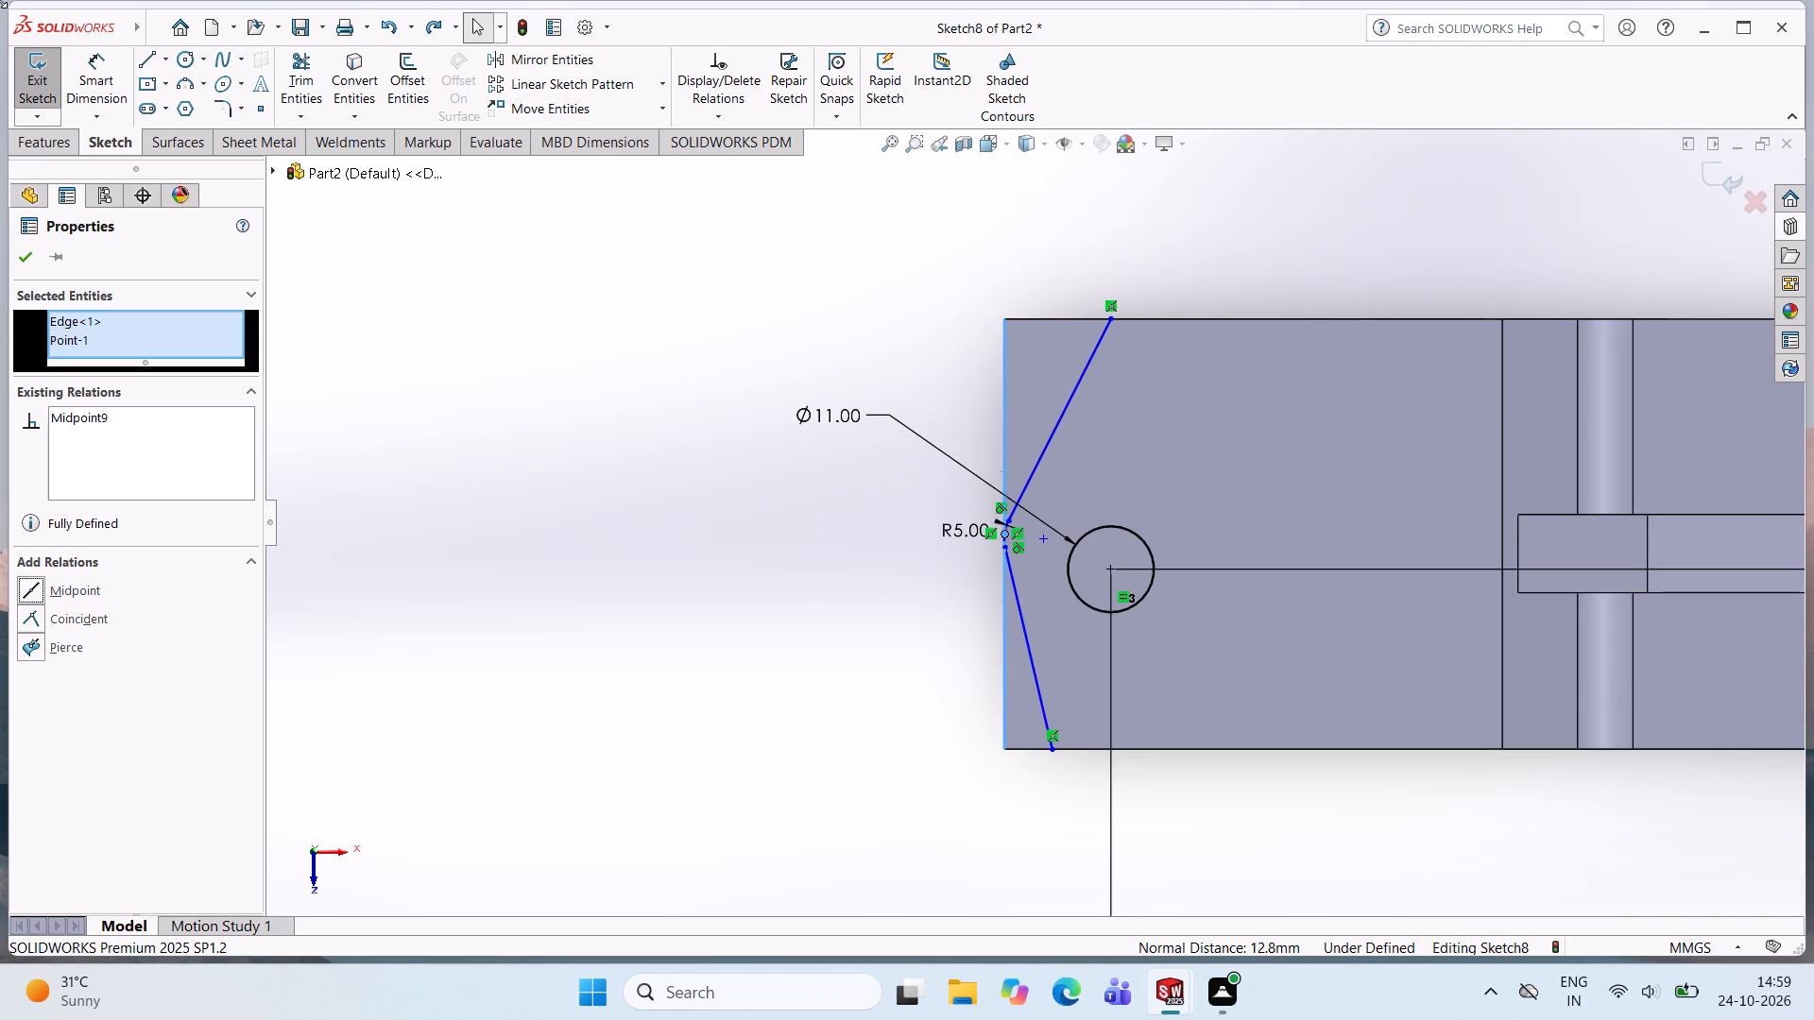
{"action": "scroll", "coordinate": [564, 331], "scroll_direction": "up", "scroll_amount": 1}
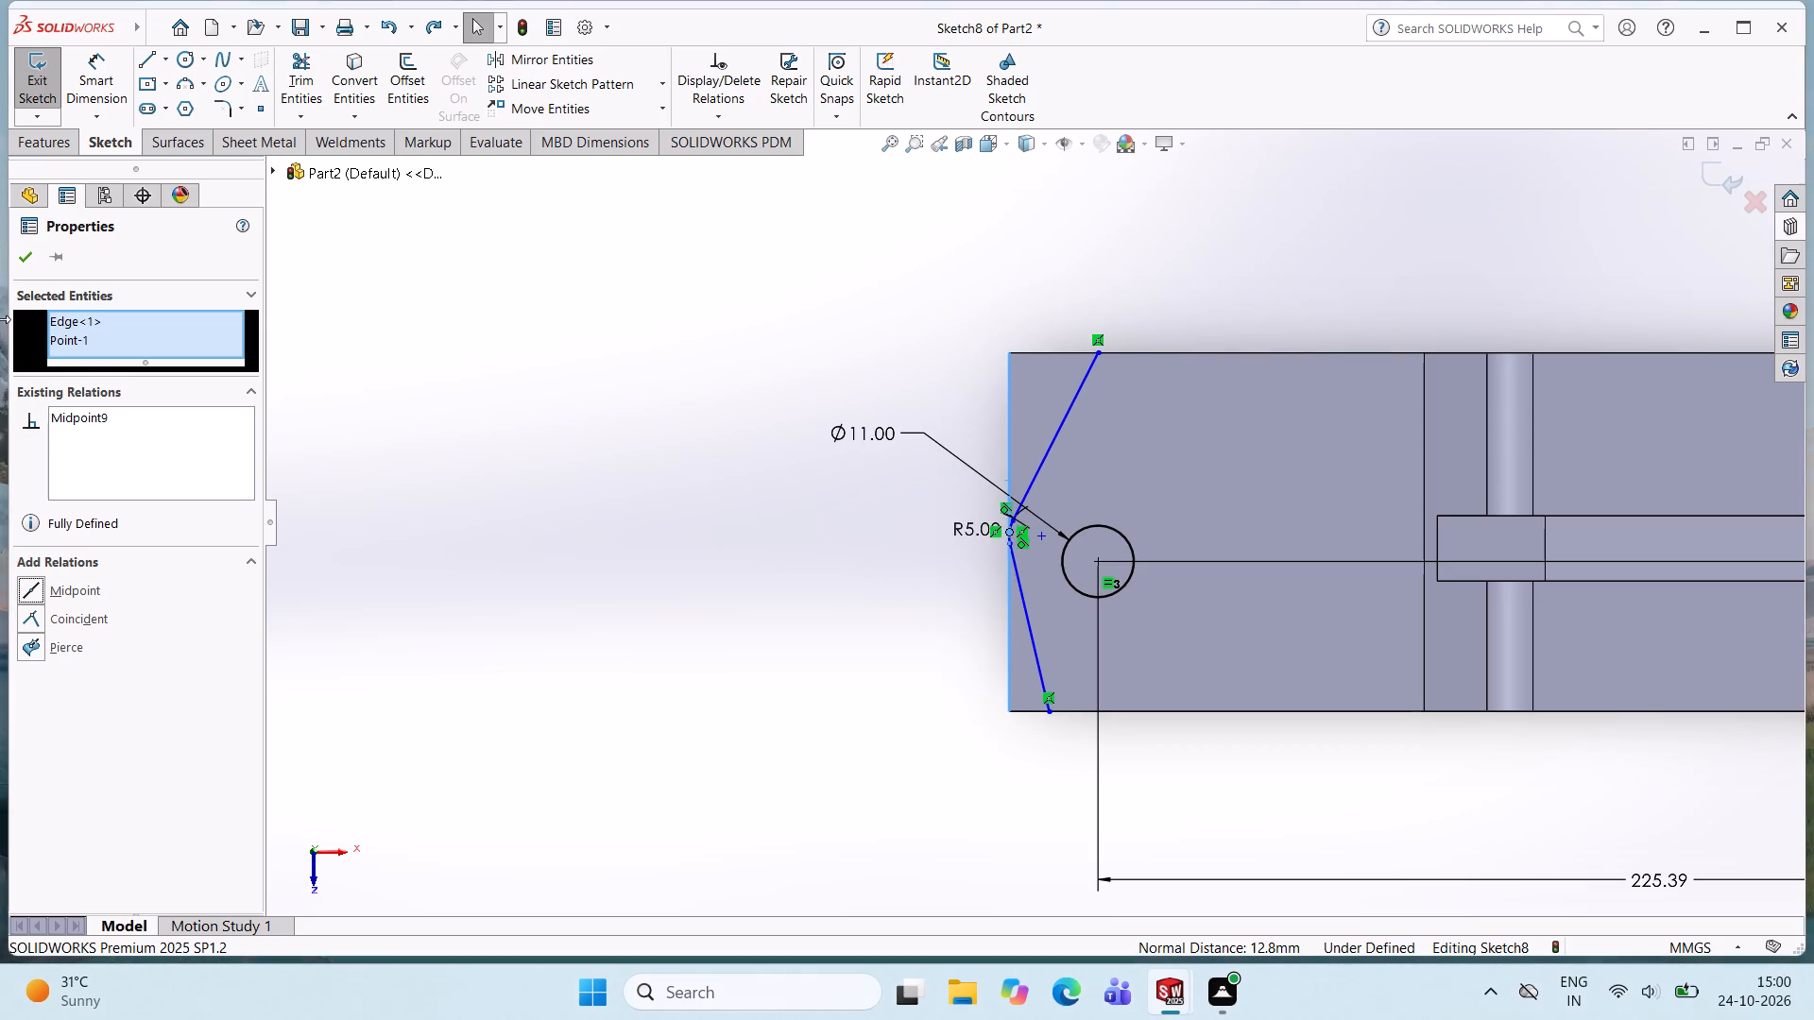
{"action": "left_click", "coordinate": [33, 269]}
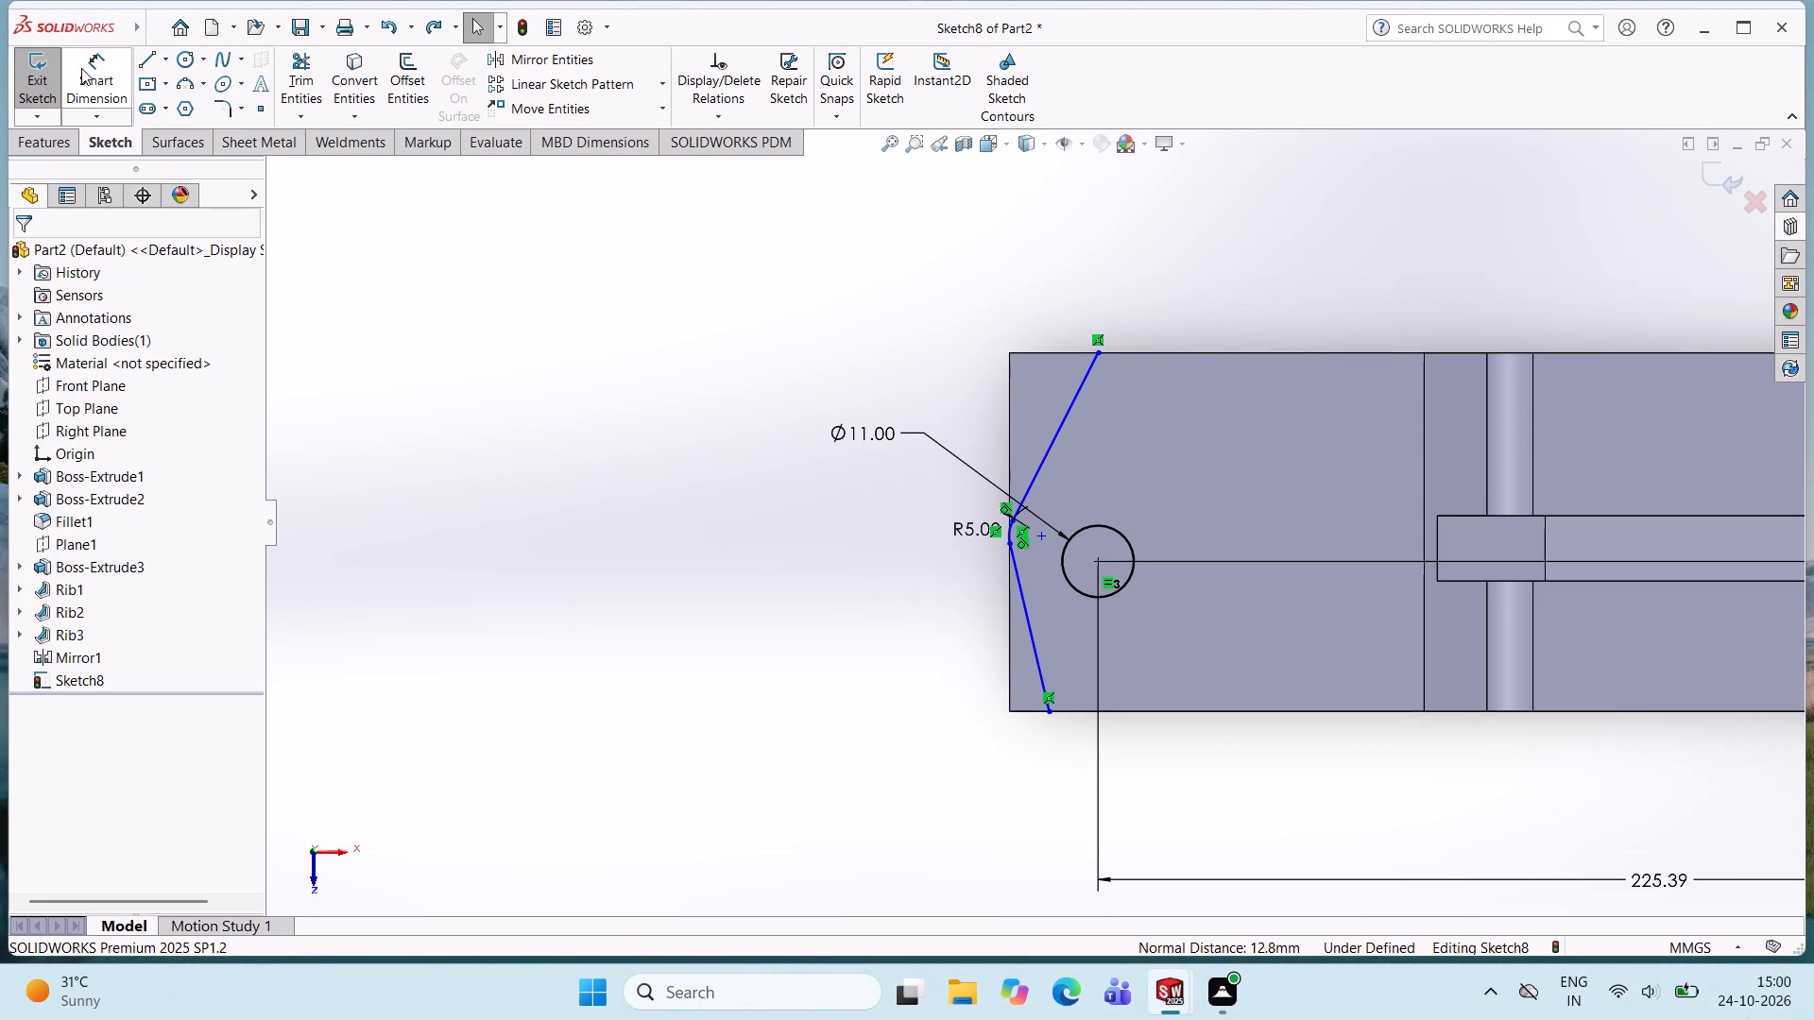
Dimension the angle between the plate's outer long-end edge and the lower slanted line as 30°.
{"action": "left_click", "coordinate": [98, 84]}
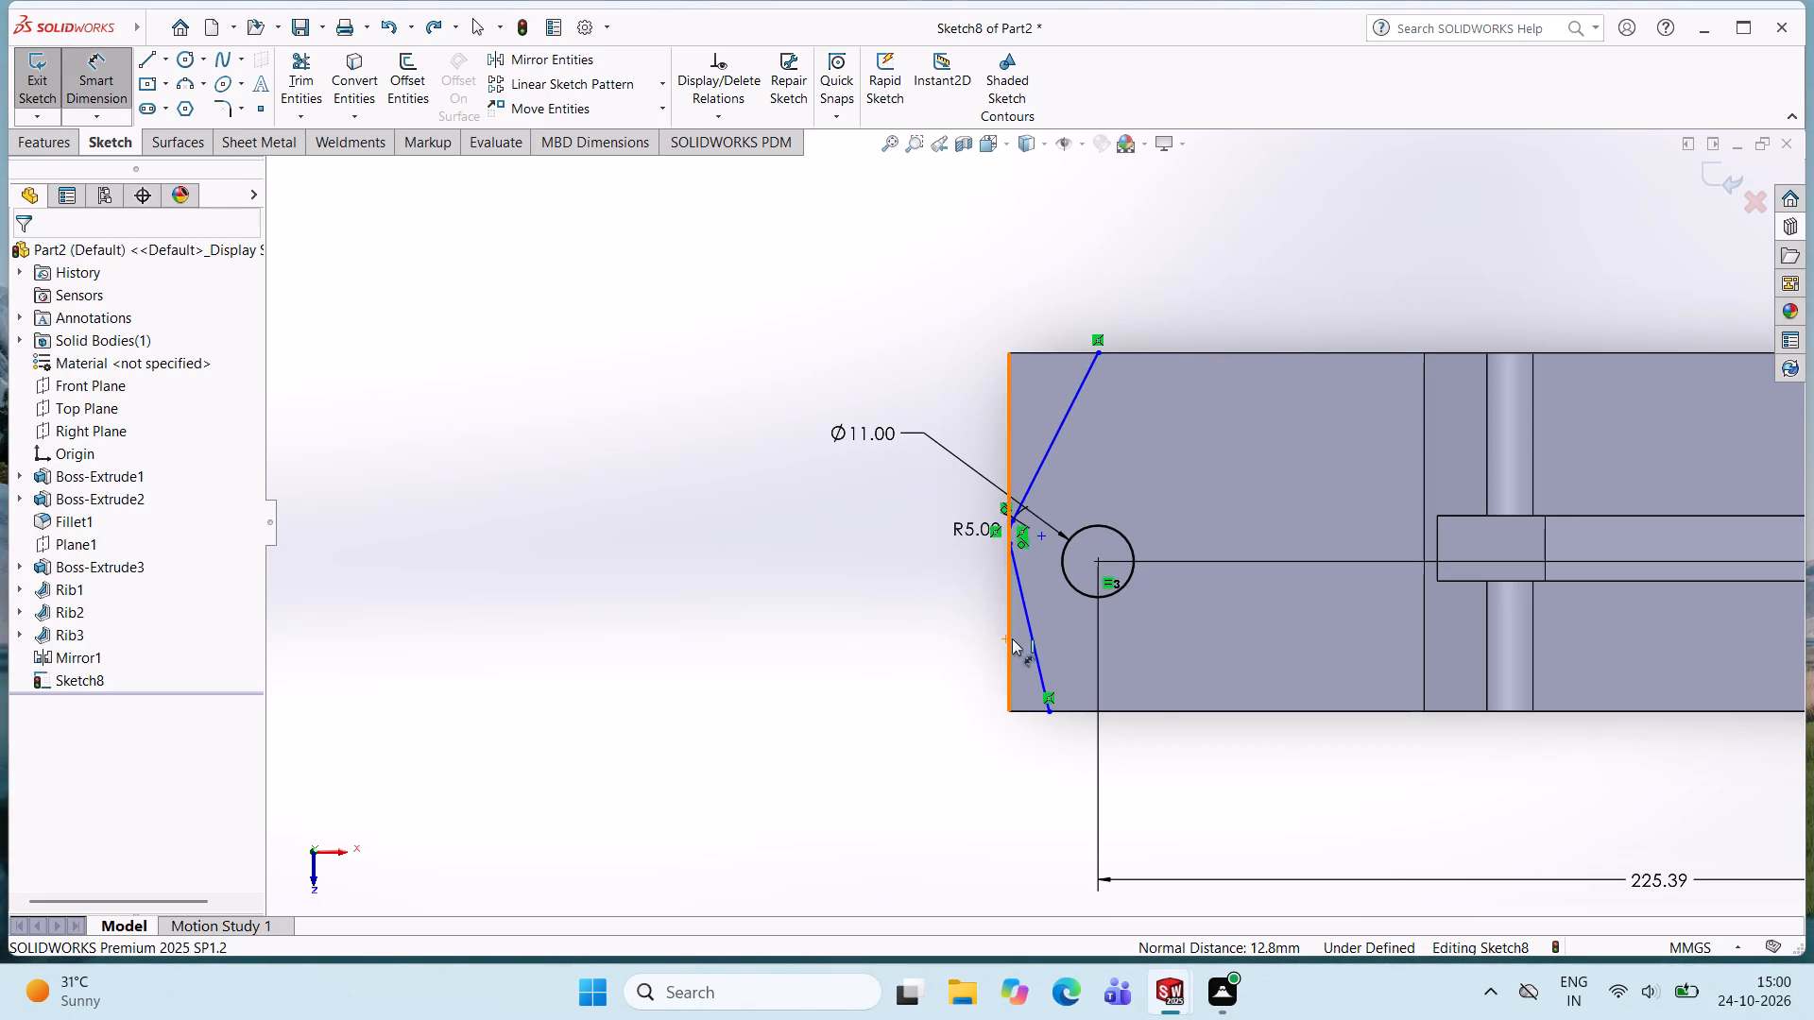
{"action": "left_click", "coordinate": [1007, 647]}
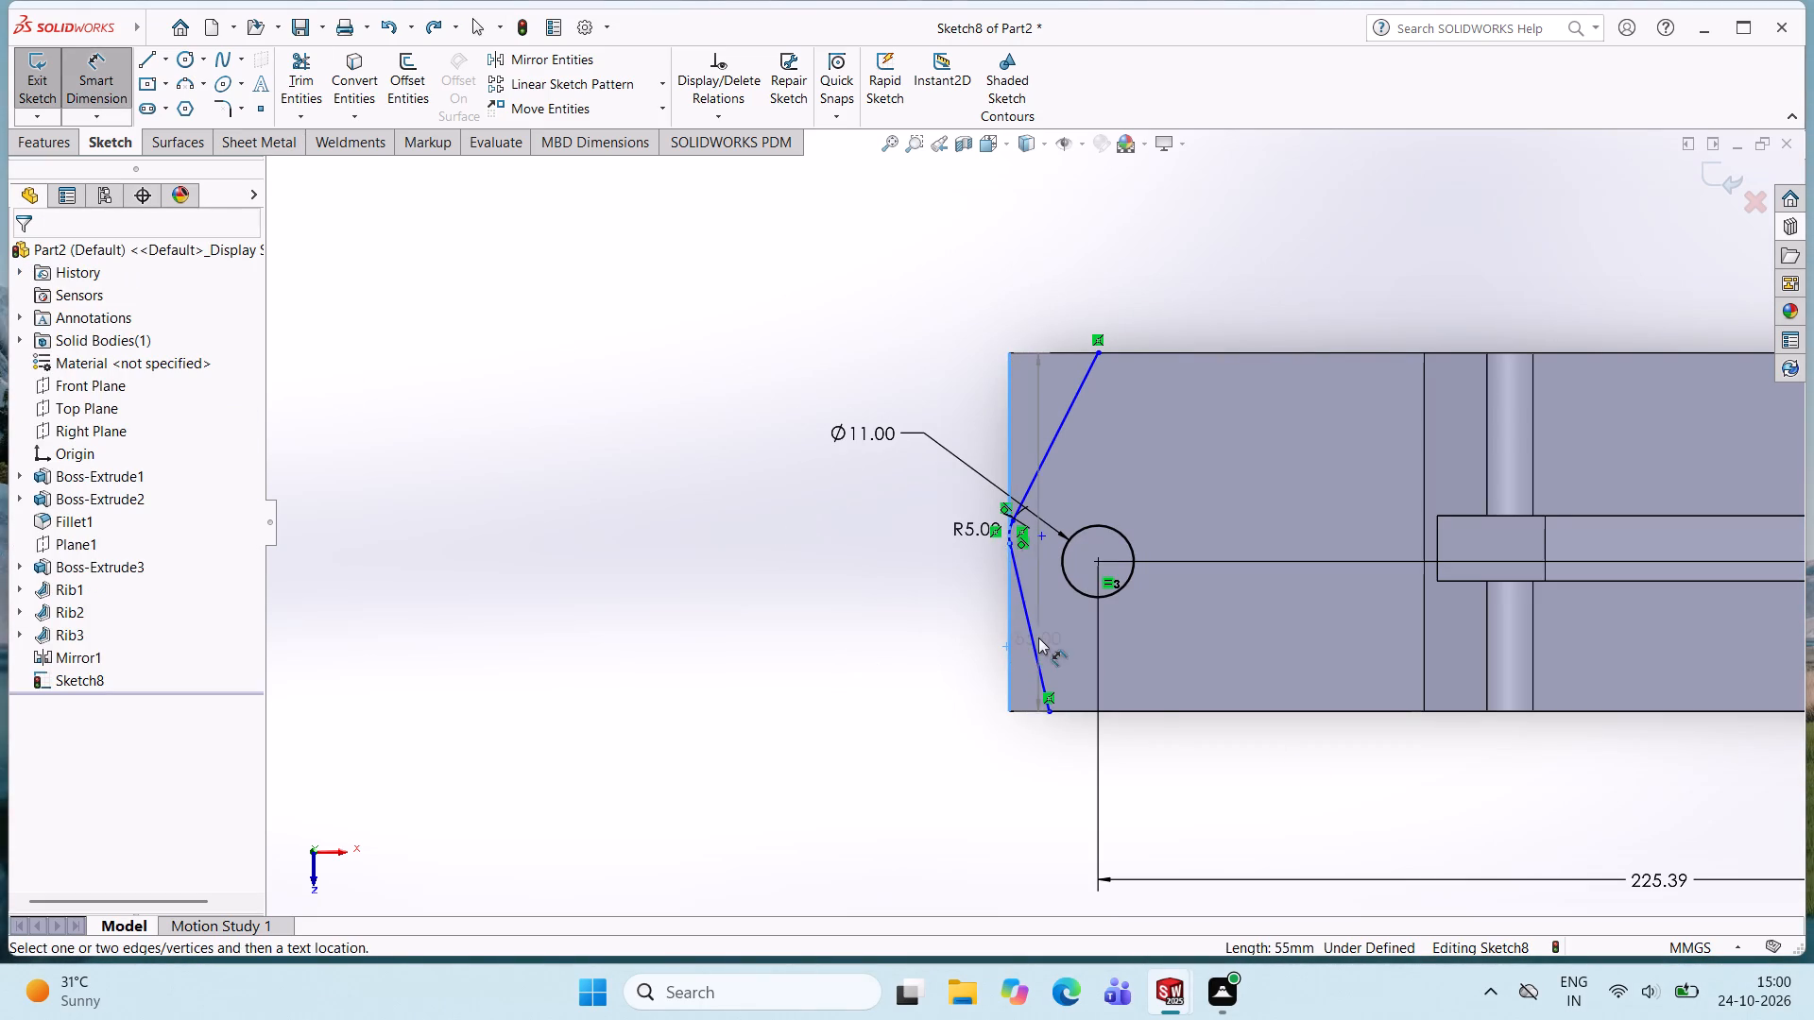
{"action": "left_click", "coordinate": [1031, 637]}
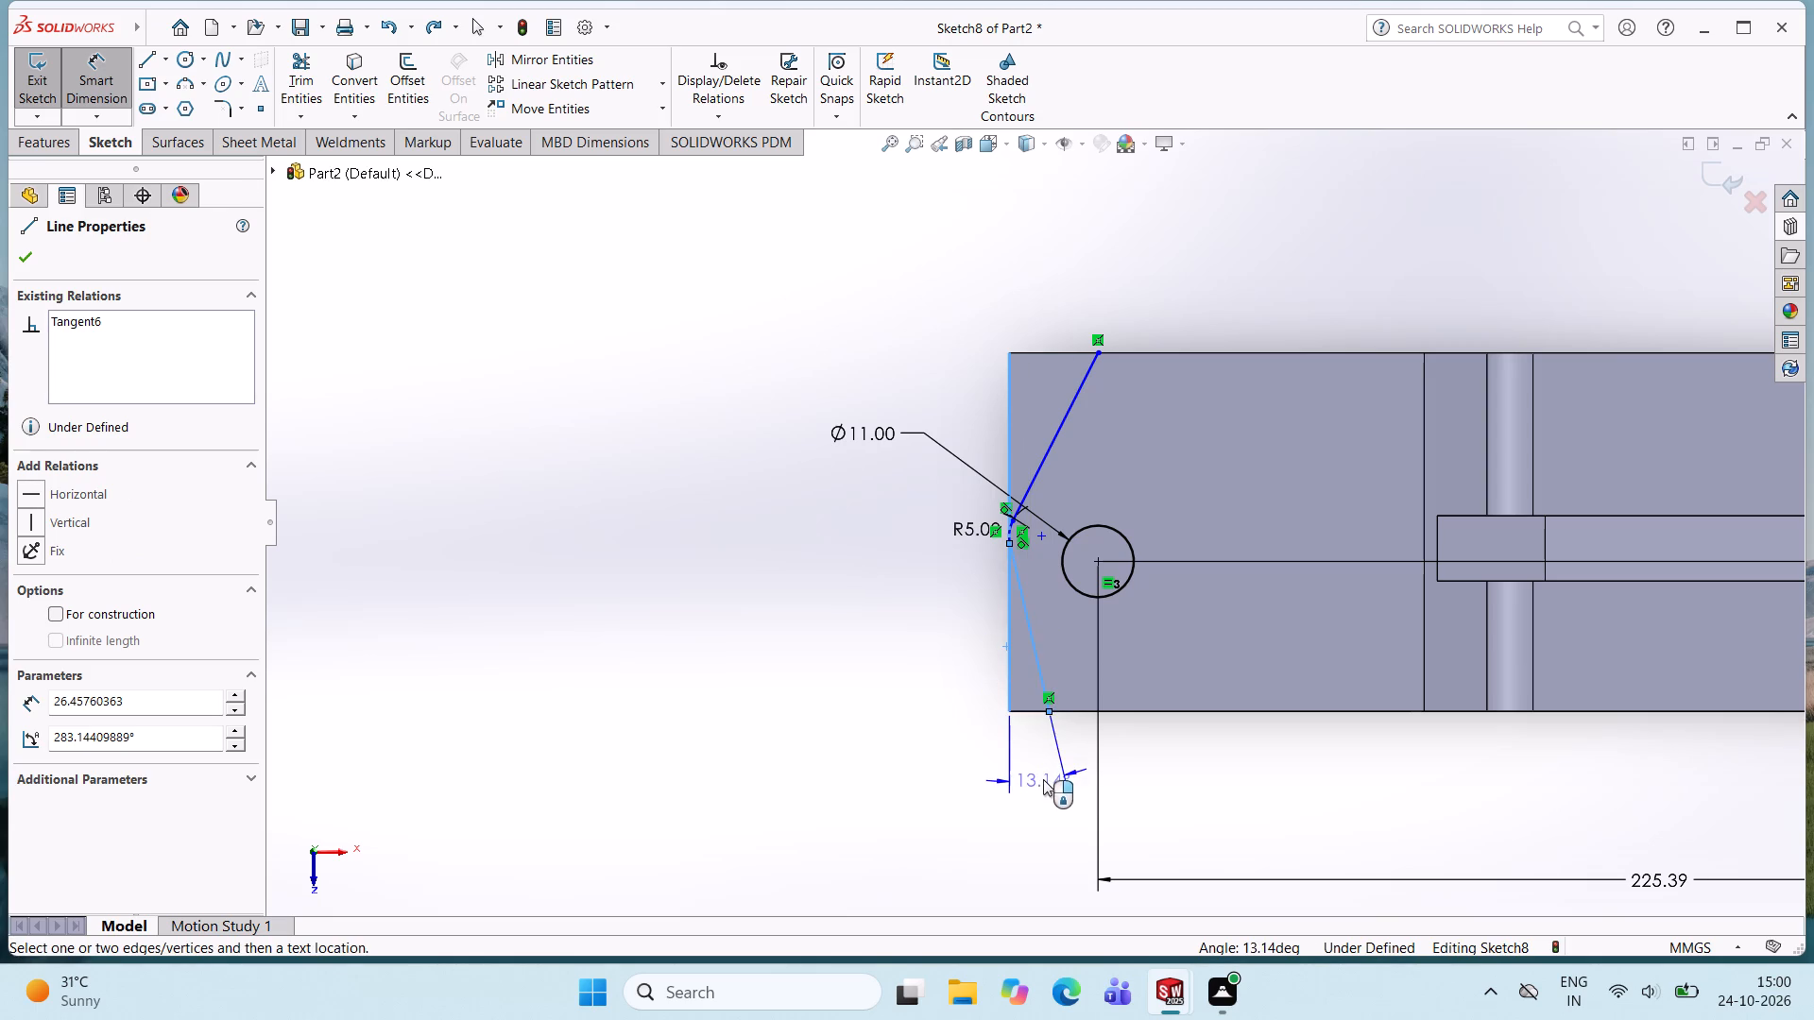
{"action": "left_click", "coordinate": [1043, 780]}
{"action": "type", "text": "30"}
{"action": "key", "text": "Return"}
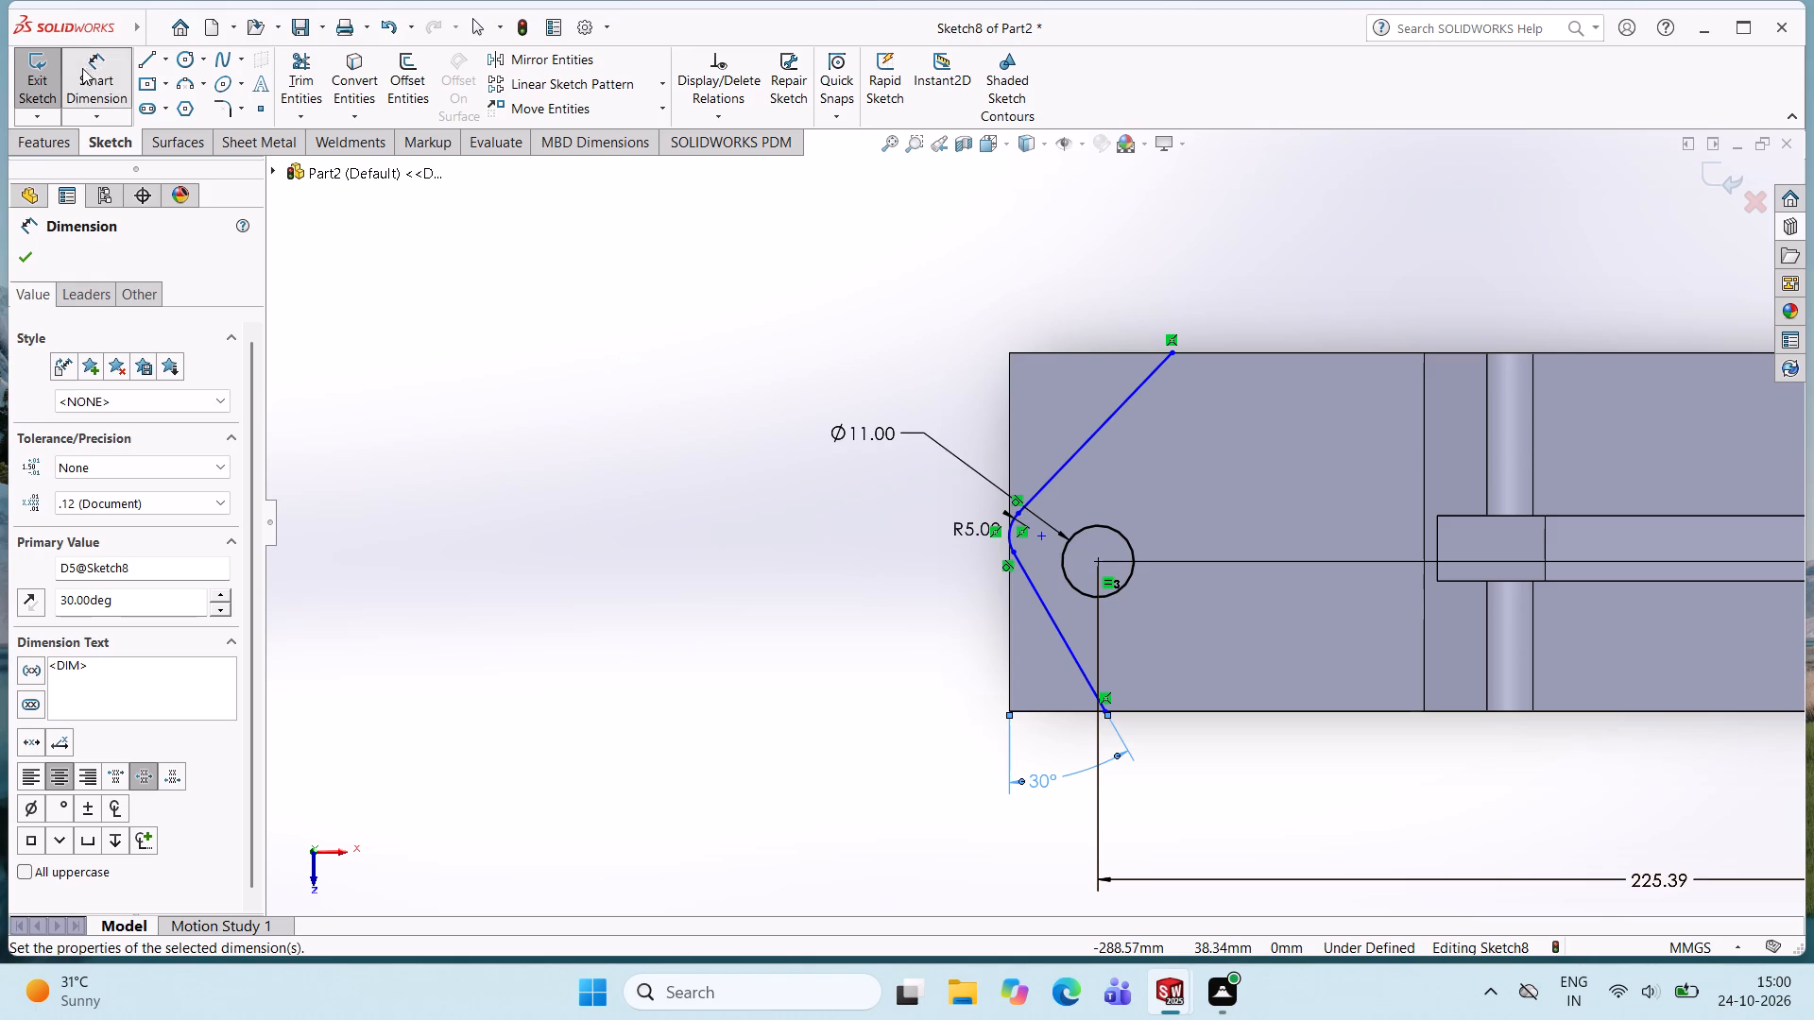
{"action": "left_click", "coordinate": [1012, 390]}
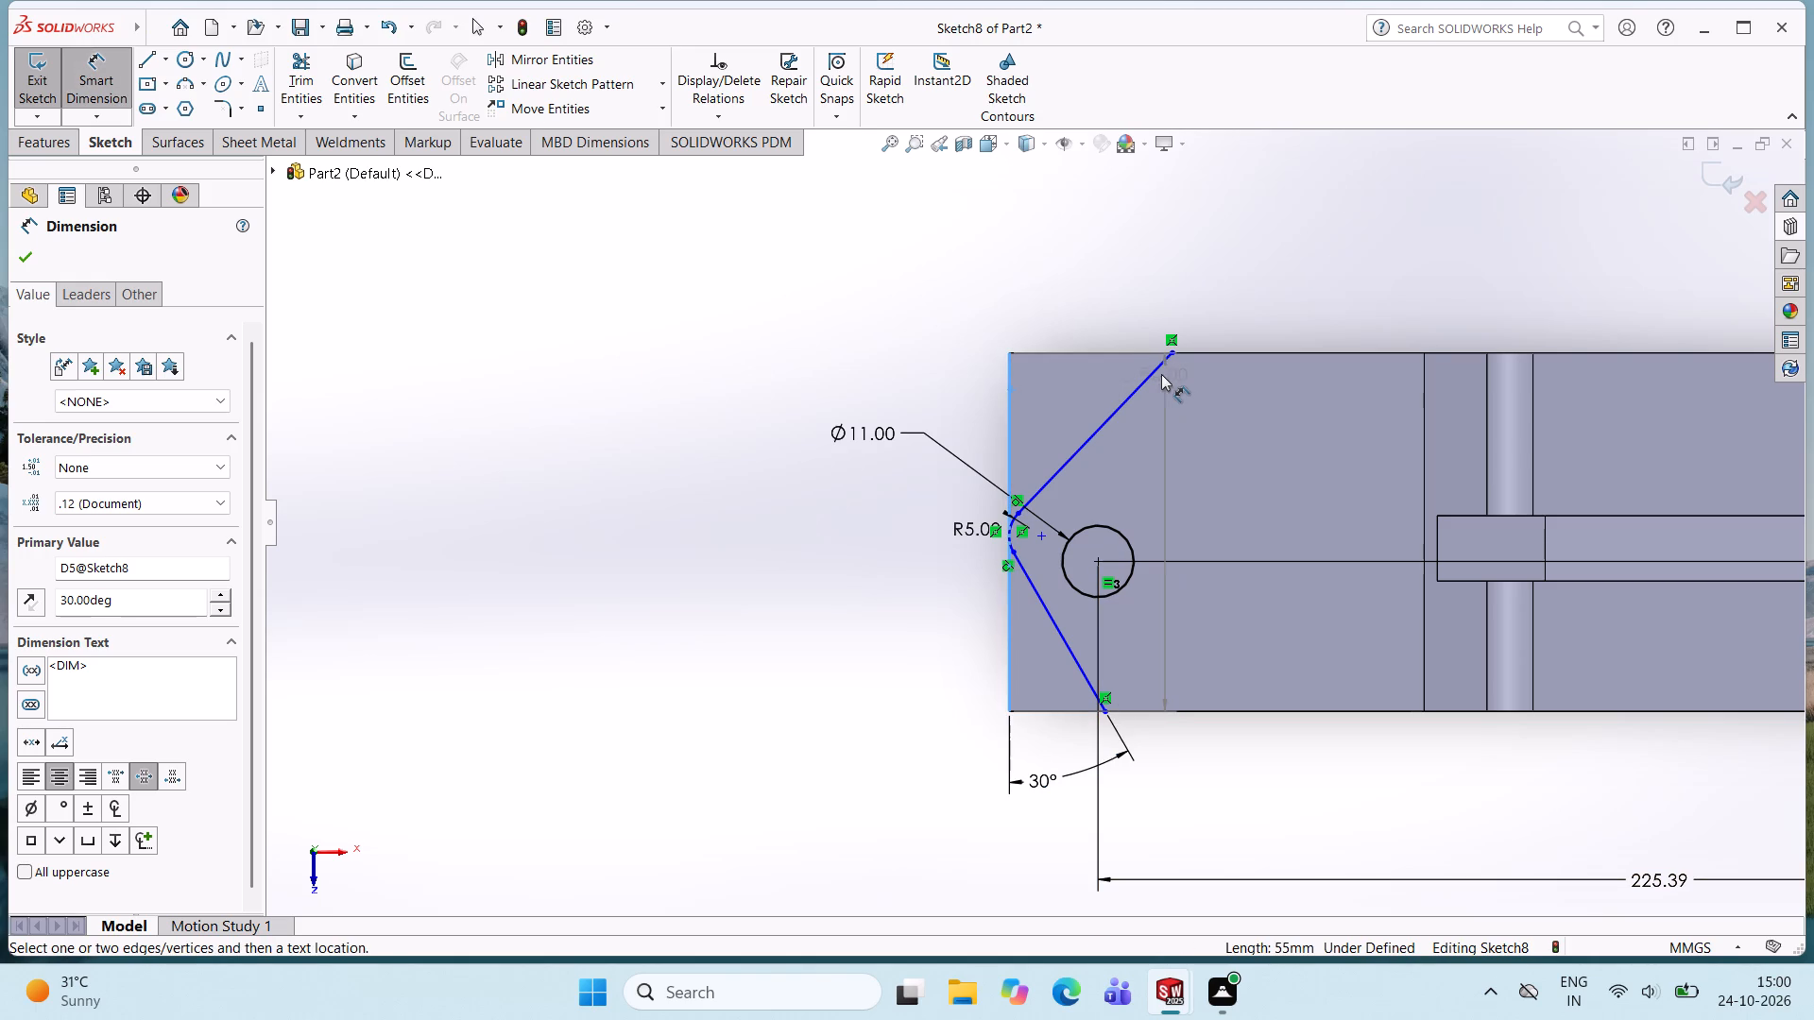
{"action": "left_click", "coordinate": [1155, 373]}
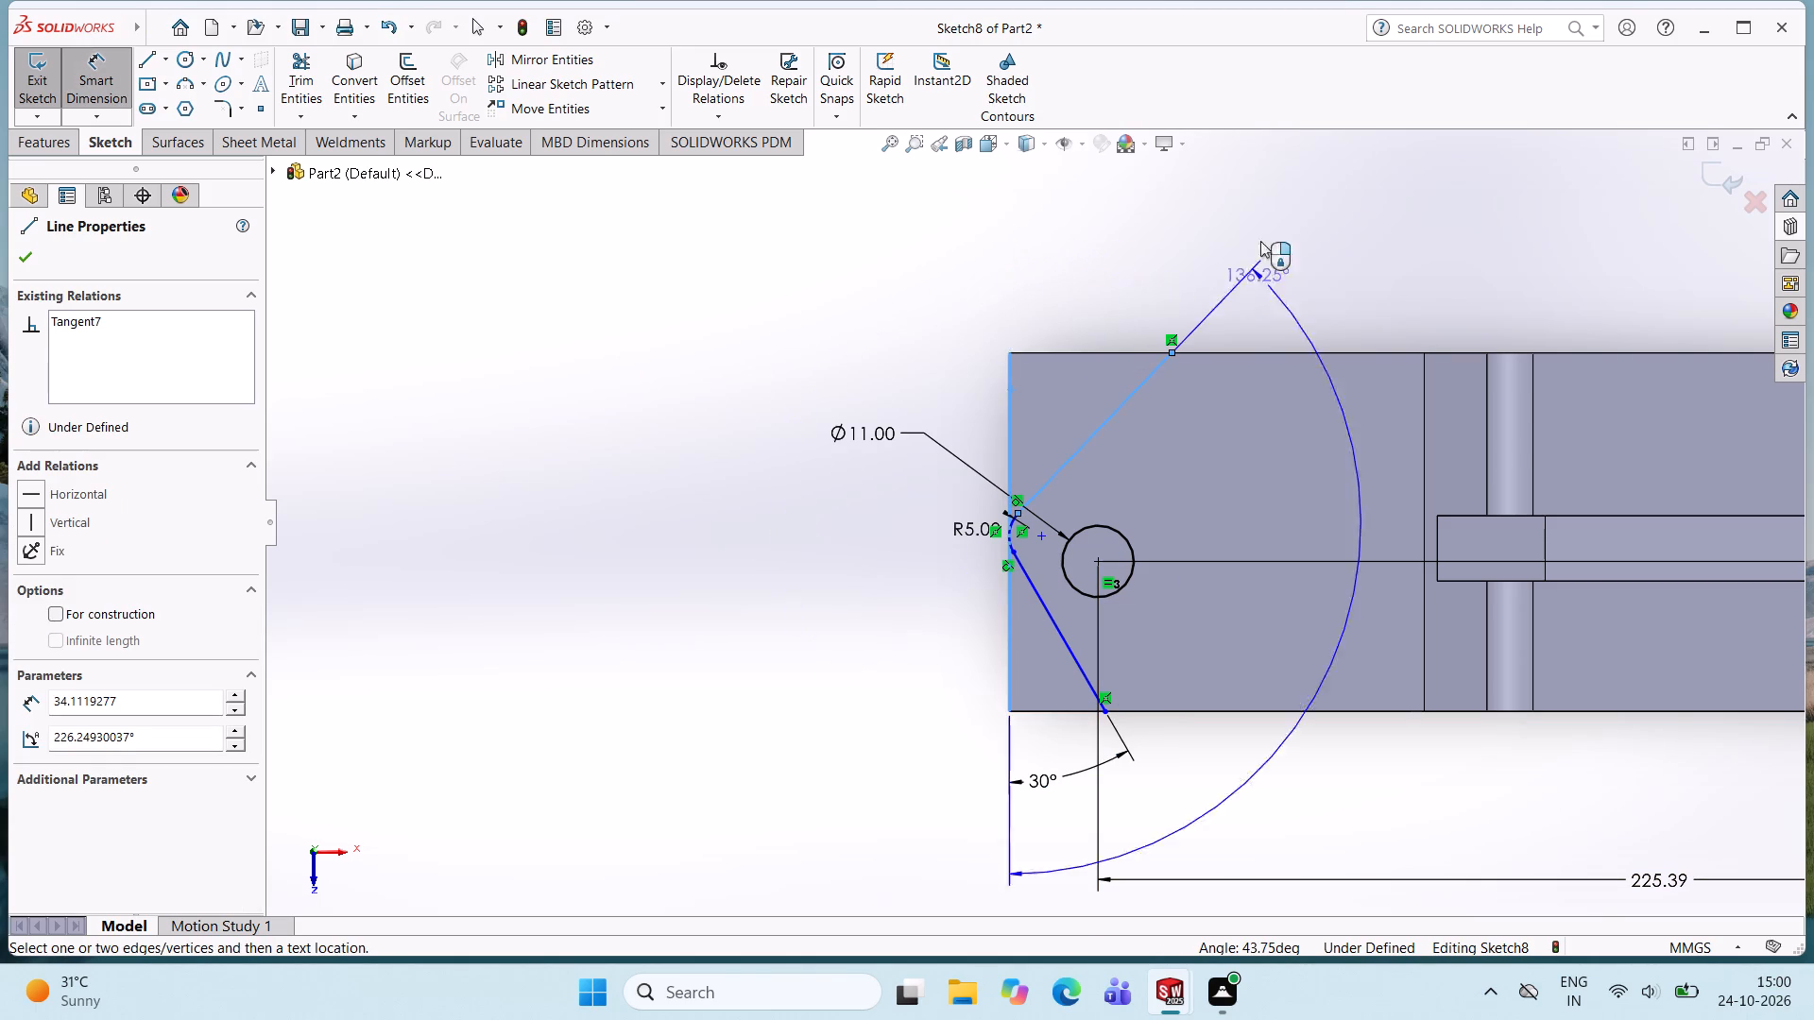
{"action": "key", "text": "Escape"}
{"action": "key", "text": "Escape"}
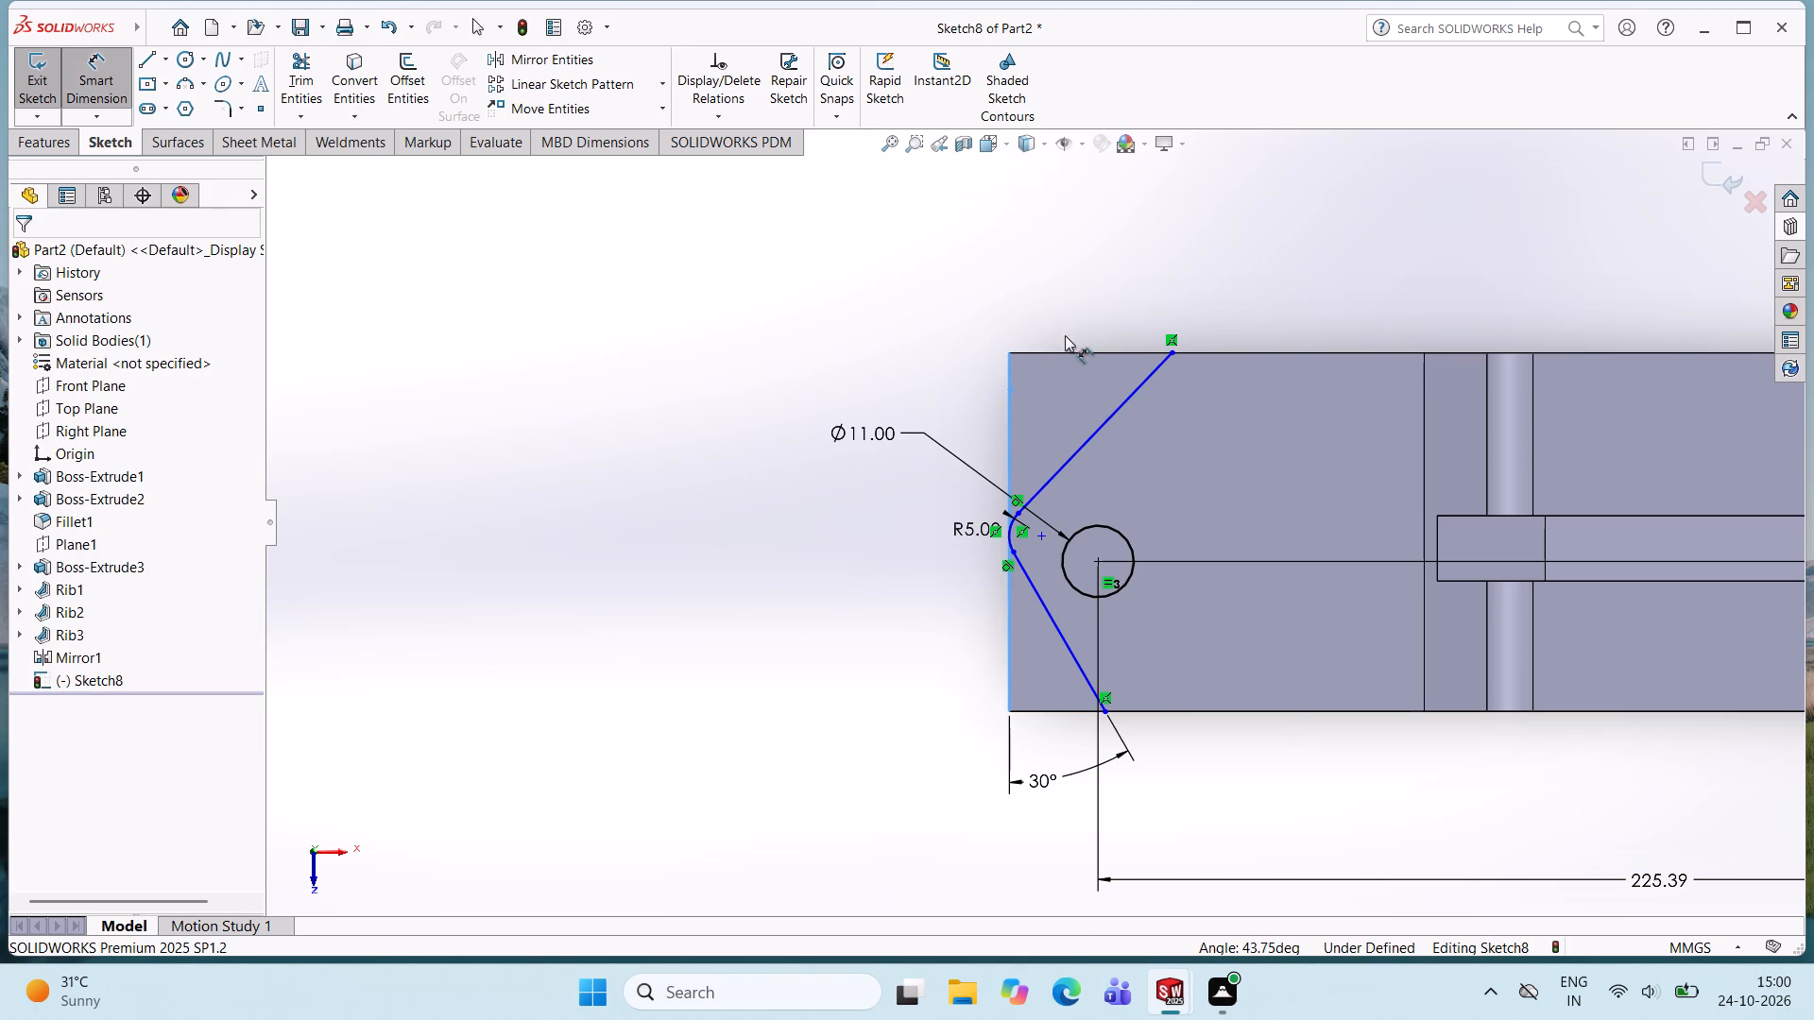
Dimension the horizontal extent of the upper slanted line at the long end as 11 mm.
{"action": "left_click", "coordinate": [1014, 409]}
{"action": "left_click", "coordinate": [1131, 401]}
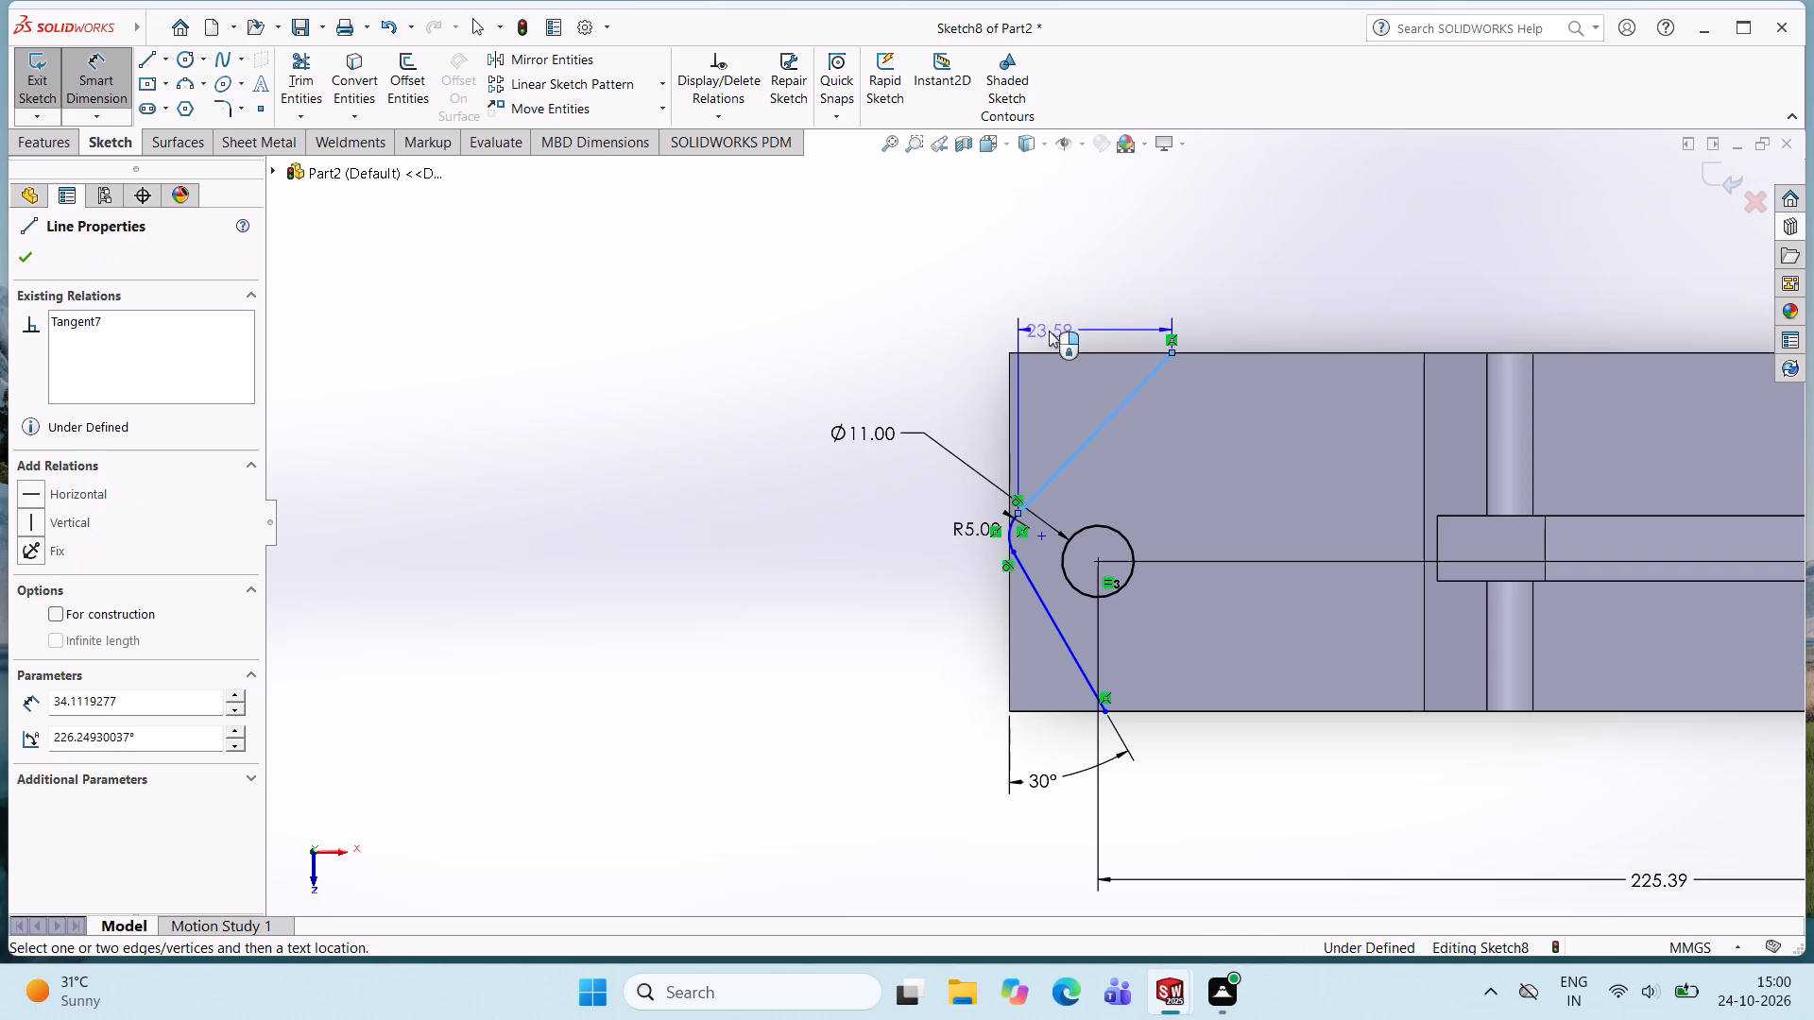
{"action": "left_click", "coordinate": [1042, 282]}
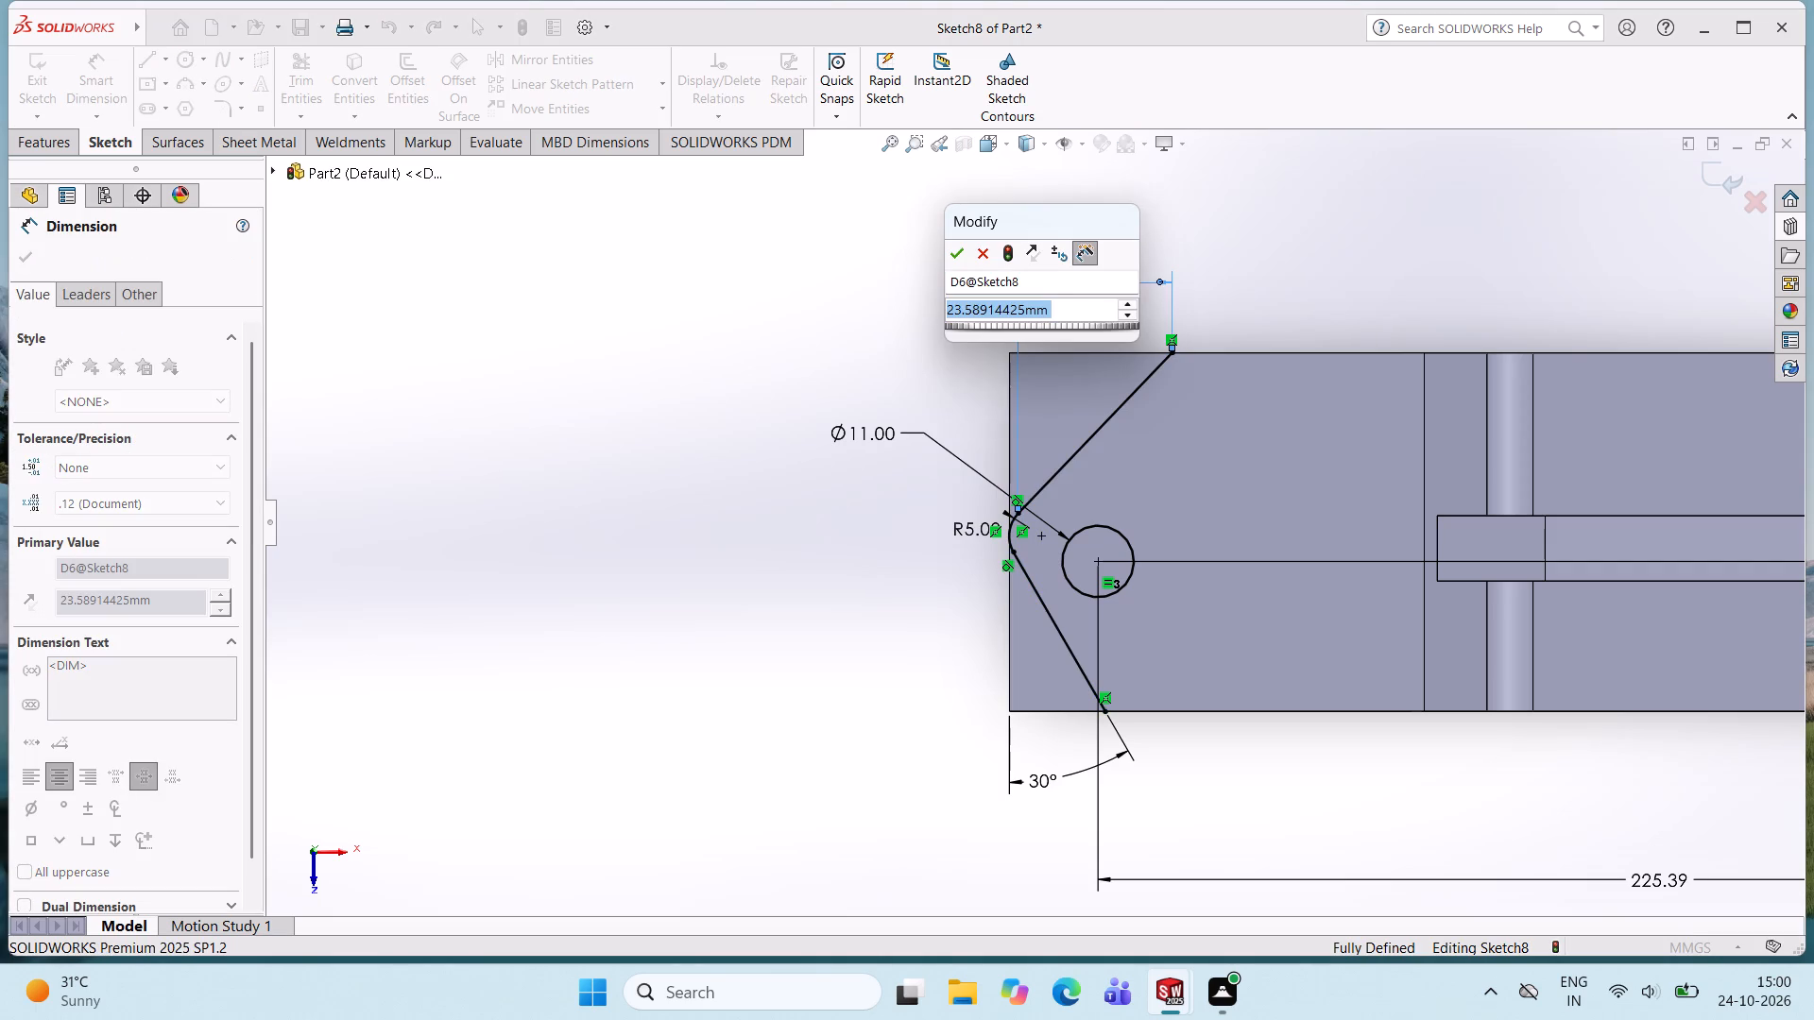
{"action": "type", "text": "11"}
{"action": "key", "text": "Return"}
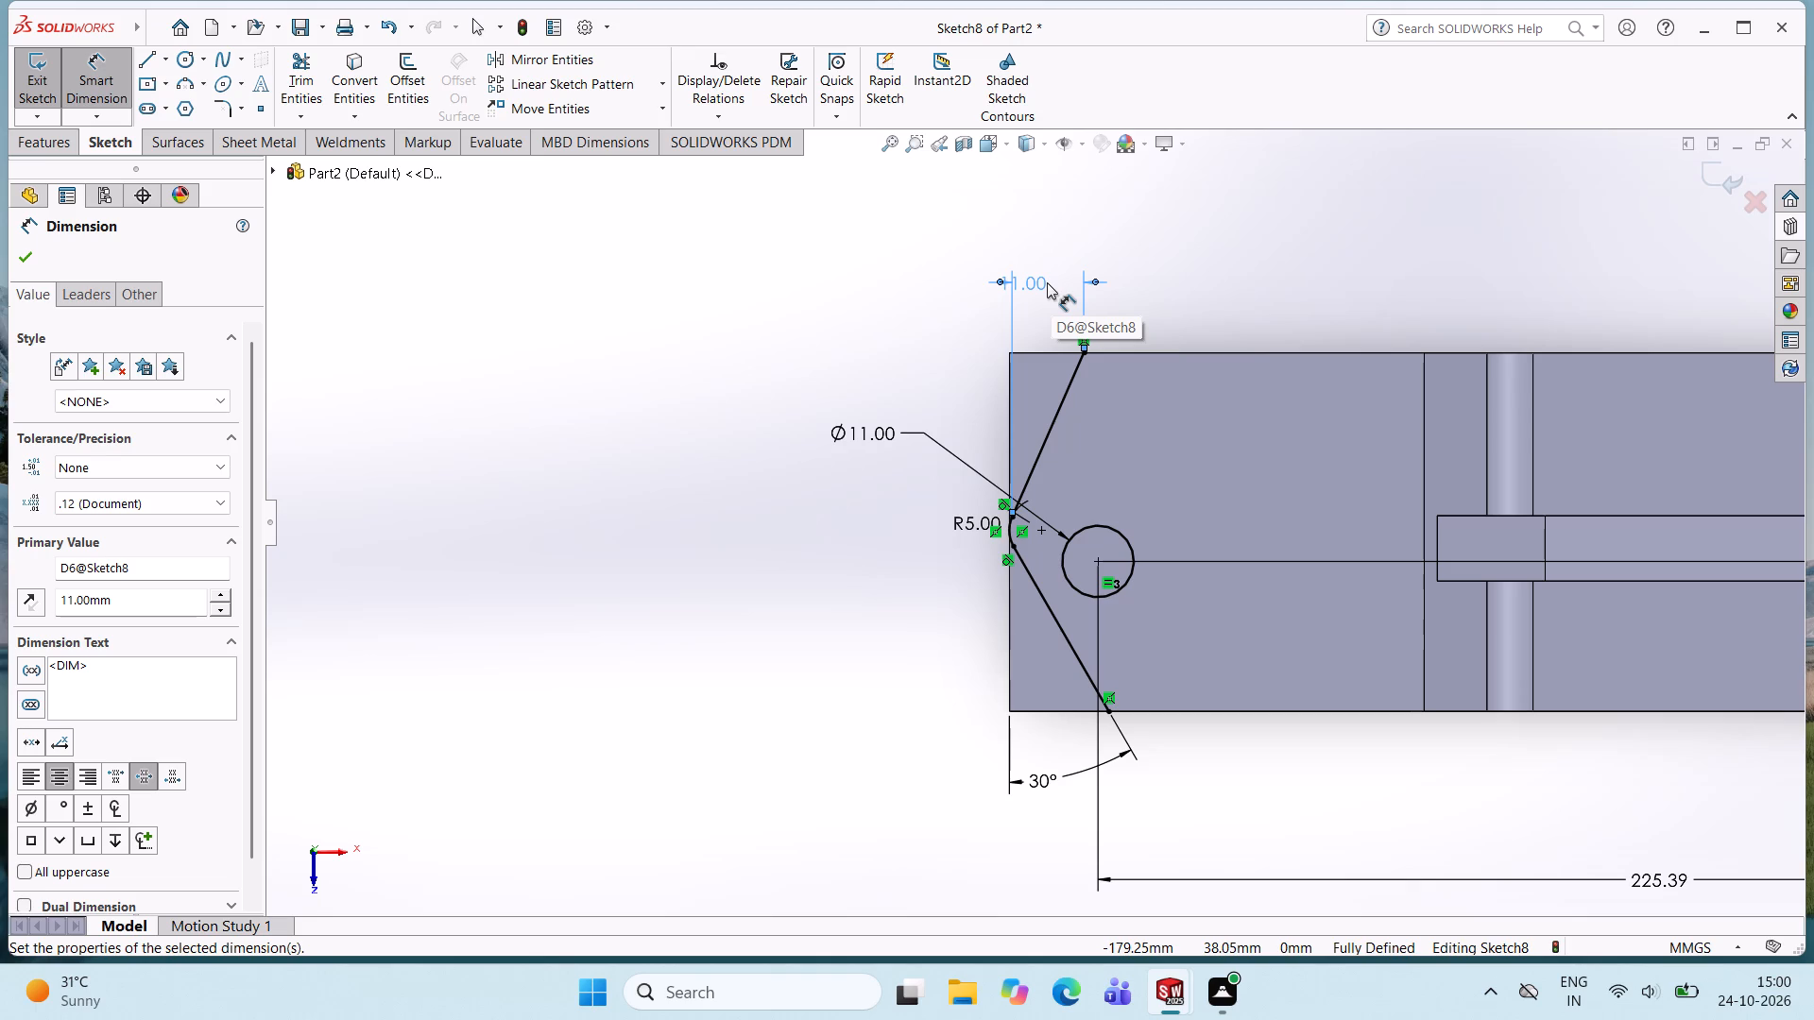
{"action": "key", "text": "Escape"}
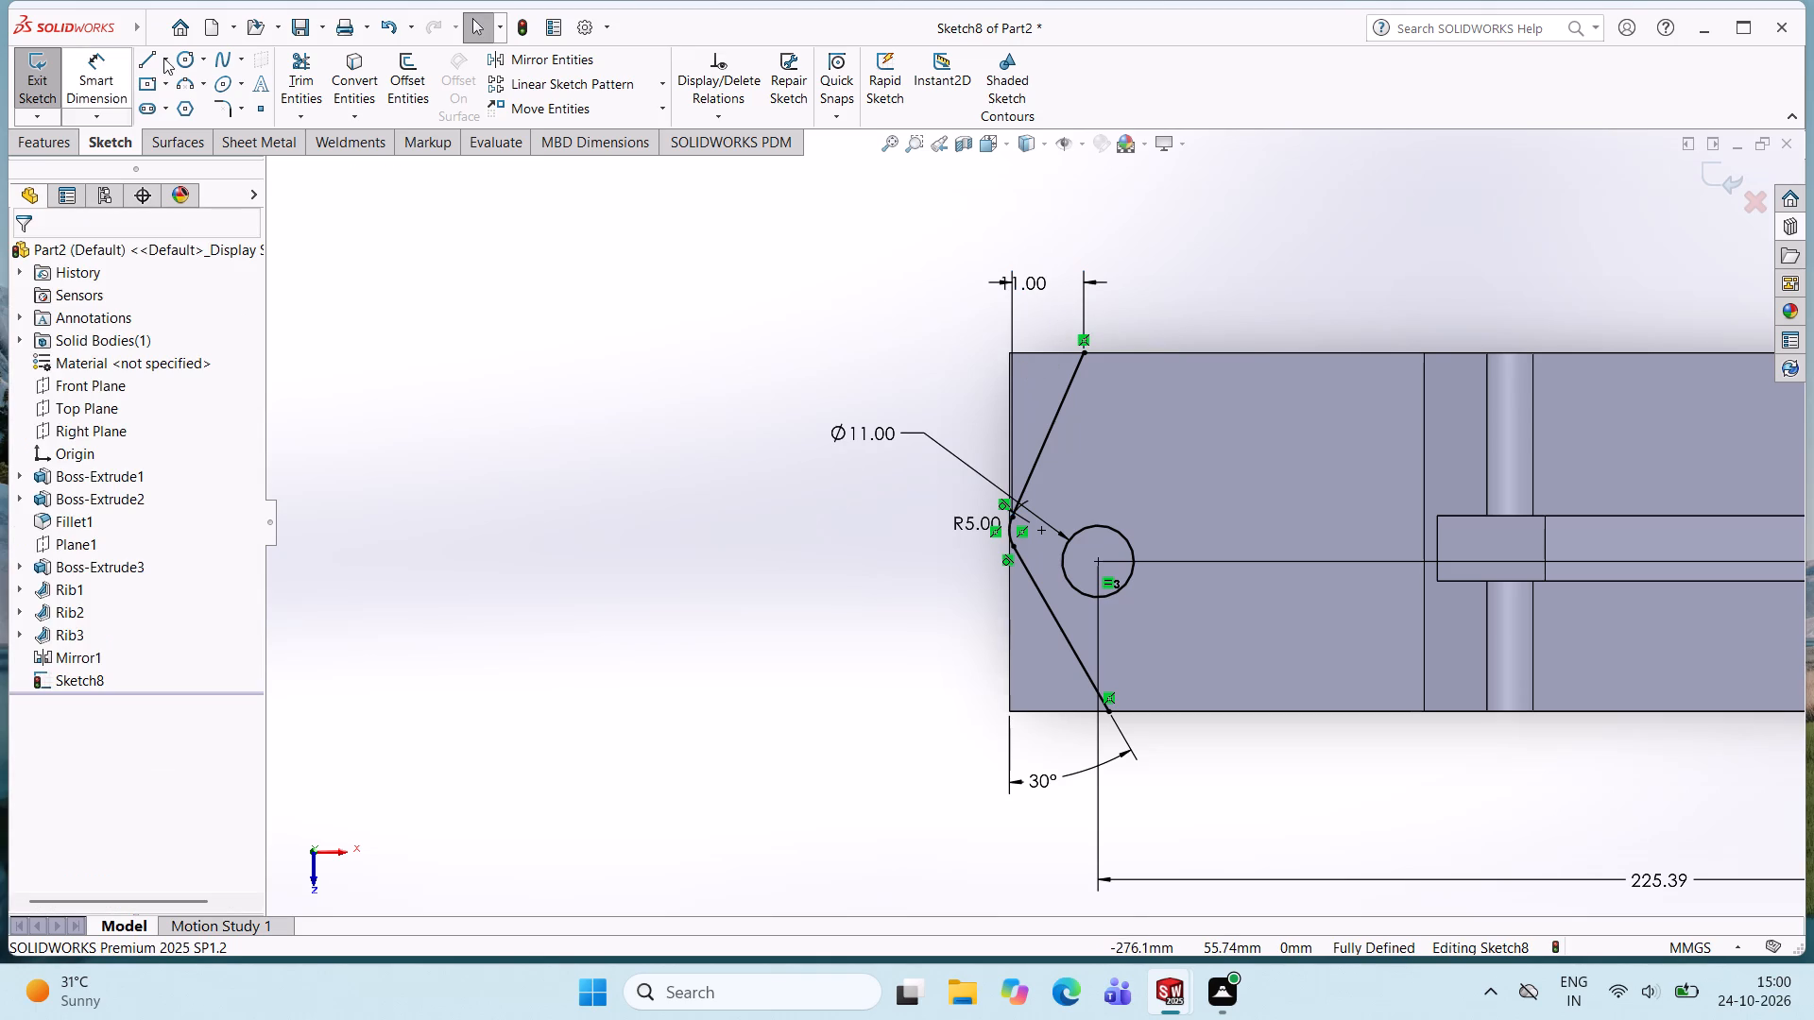
Sketch lines along the plate's outer long-end edge and its lower edge, ending at the lower slanted line's endpoint.
{"action": "left_click", "coordinate": [145, 66]}
{"action": "left_click", "coordinate": [1012, 356]}
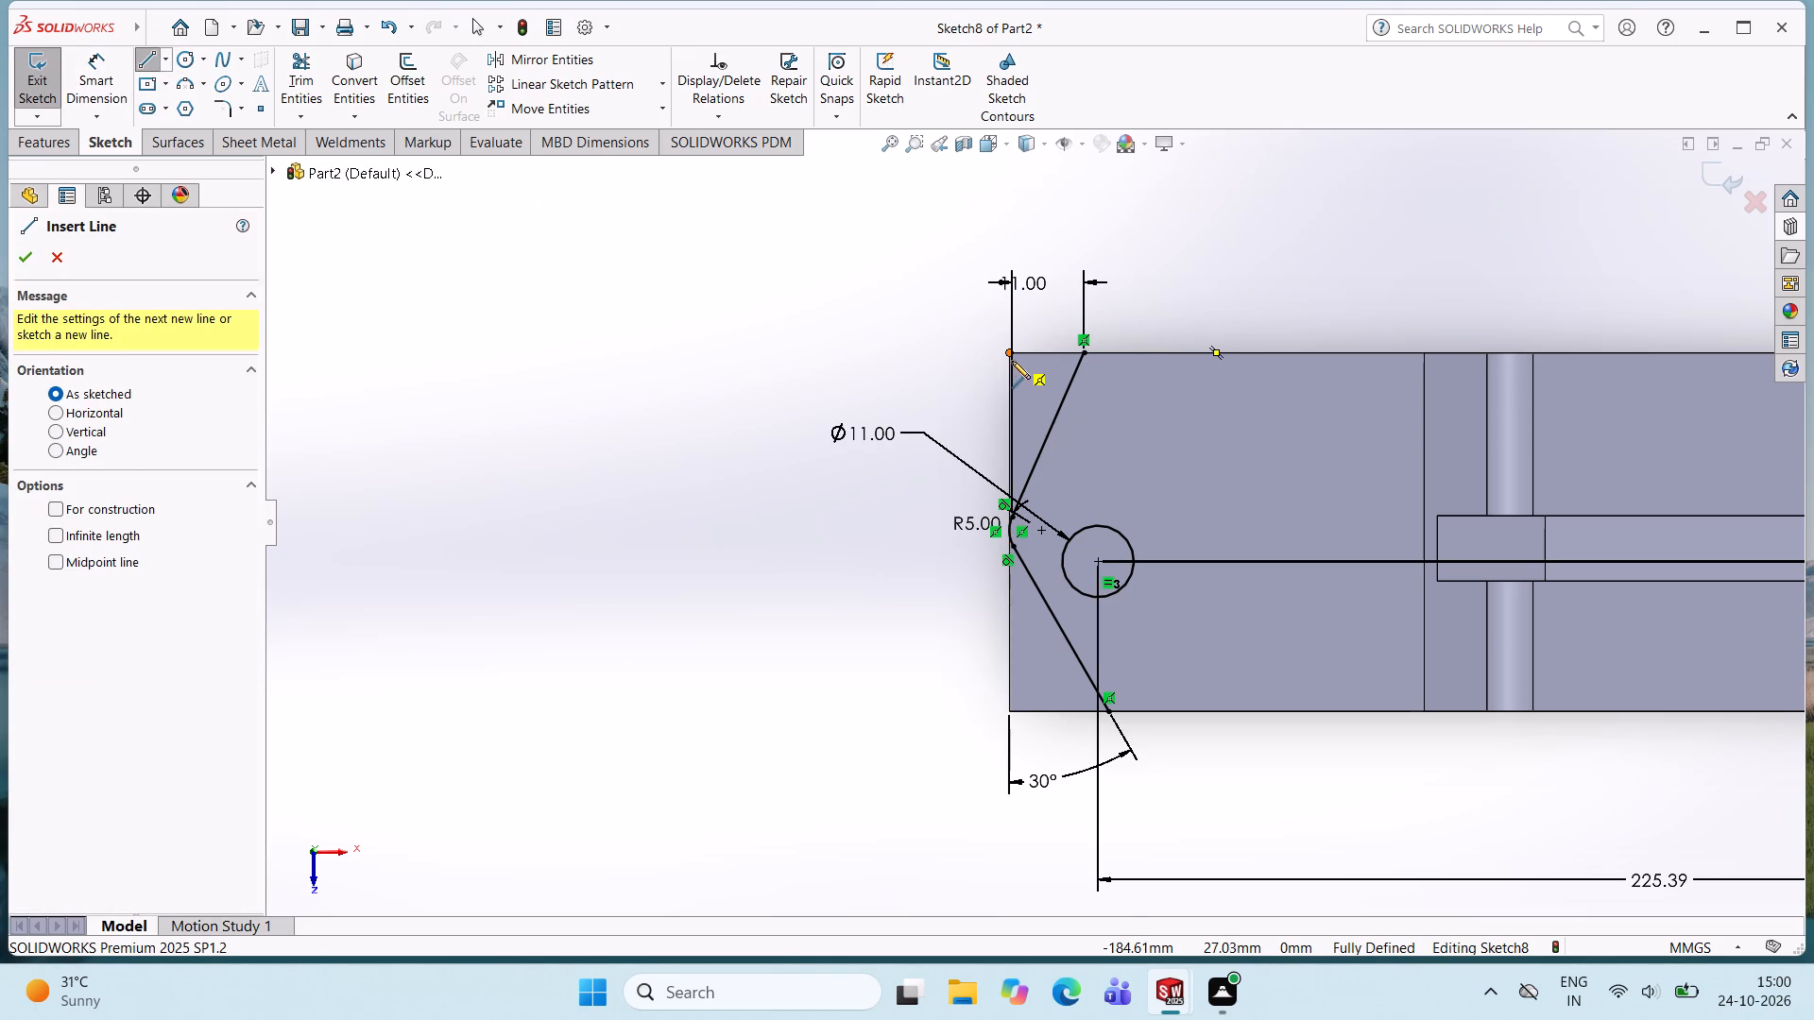
{"action": "left_click", "coordinate": [1014, 714]}
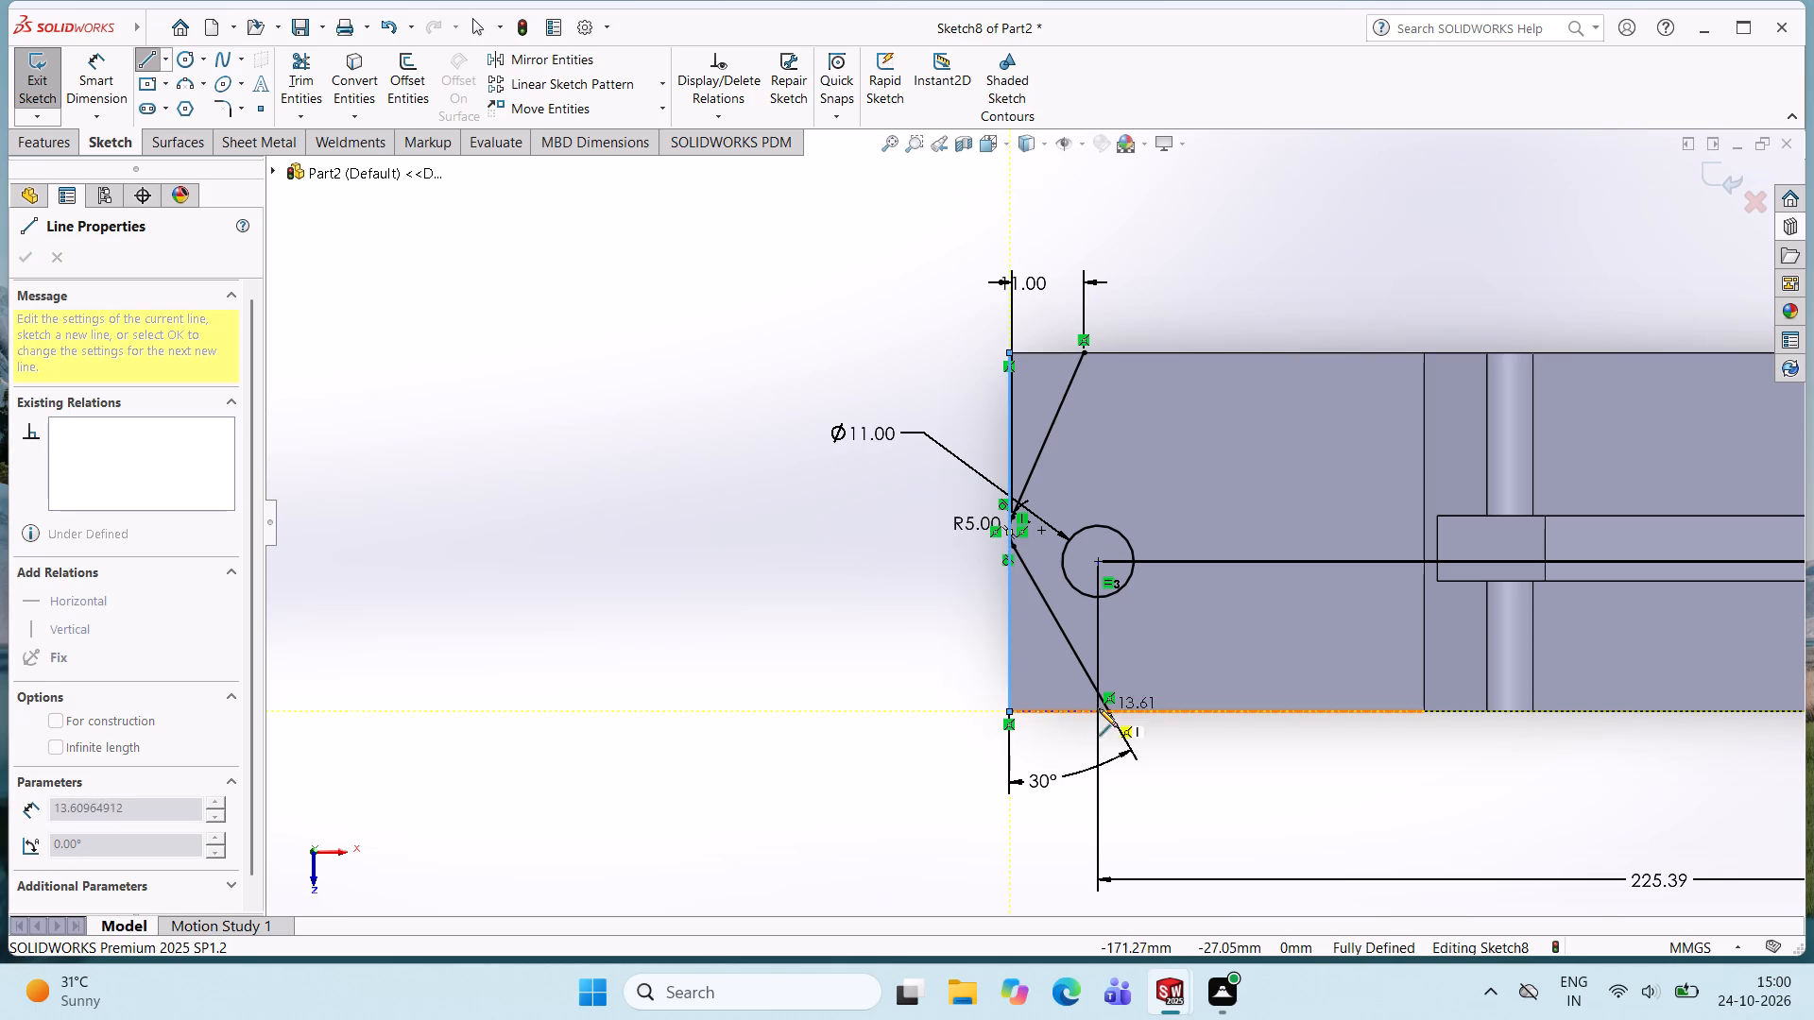
{"action": "left_click", "coordinate": [1110, 712]}
{"action": "key", "text": "Escape"}
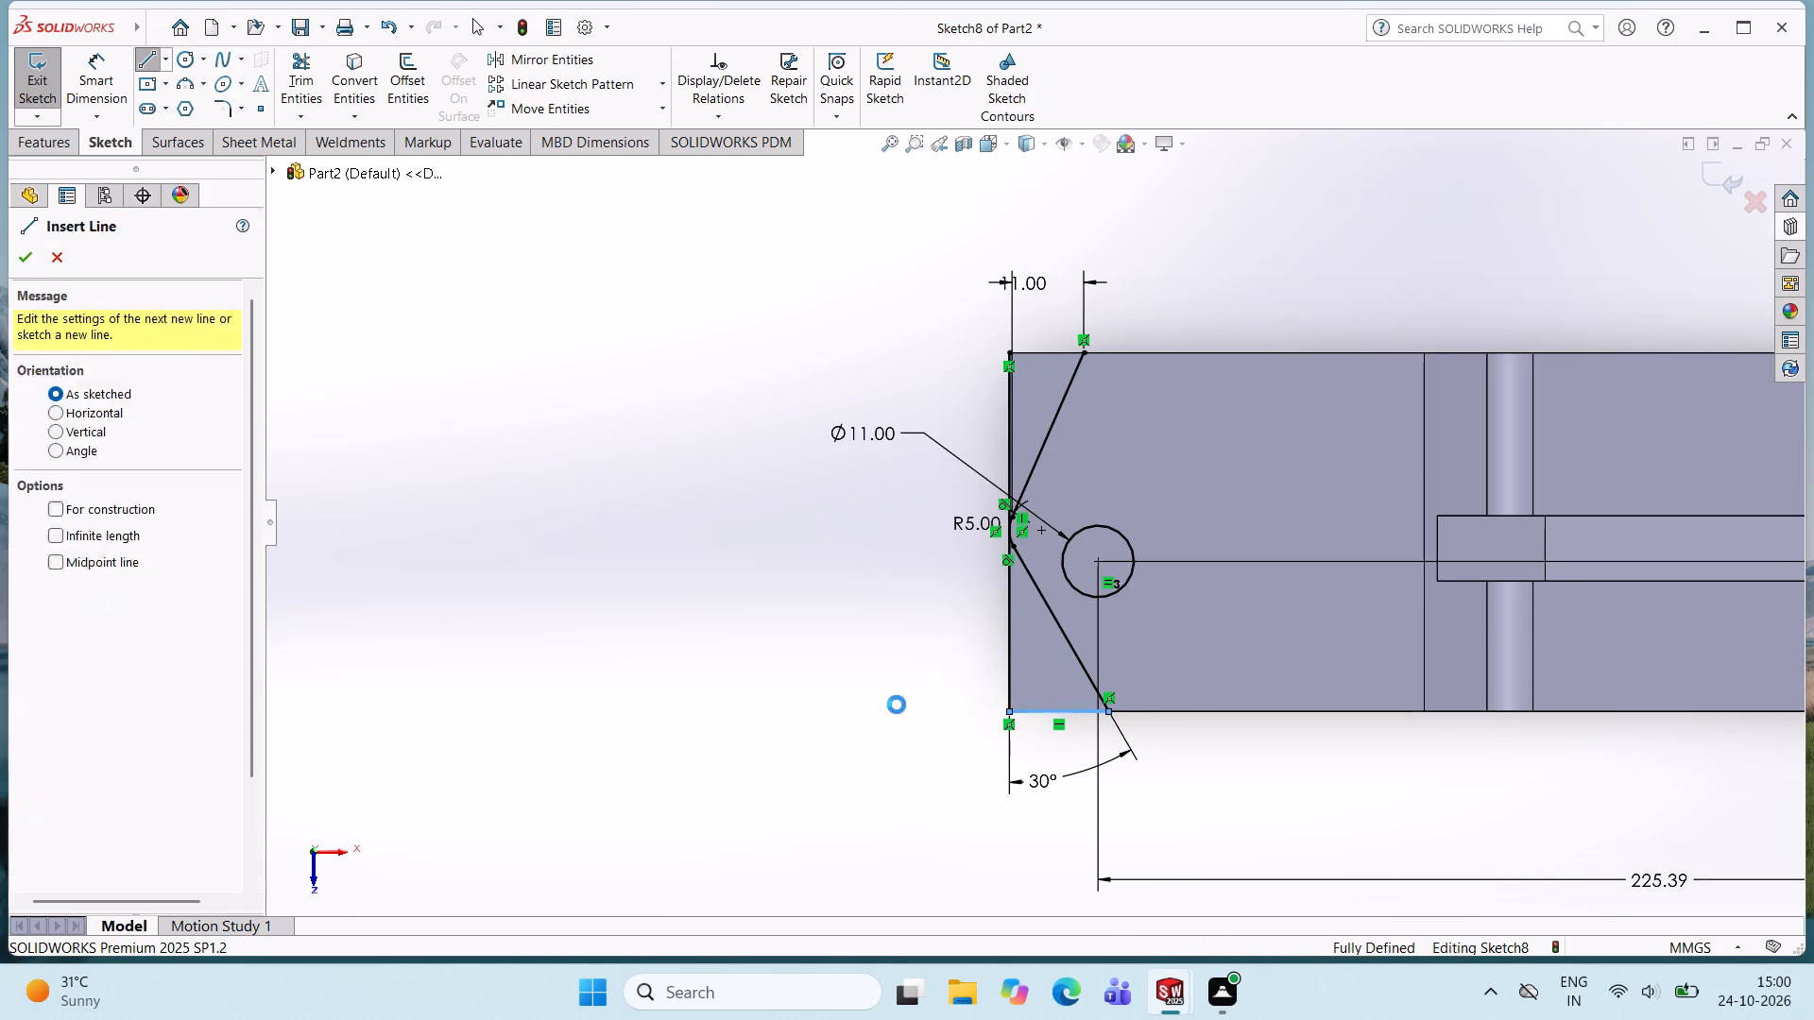
Close the upper corner region with a line from the upper slanted line's endpoint to the plate's outer corner, and exit the sketch.
{"action": "scroll", "coordinate": [1059, 366], "scroll_direction": "down", "scroll_amount": 5}
{"action": "scroll", "coordinate": [947, 419], "scroll_direction": "down", "scroll_amount": 2}
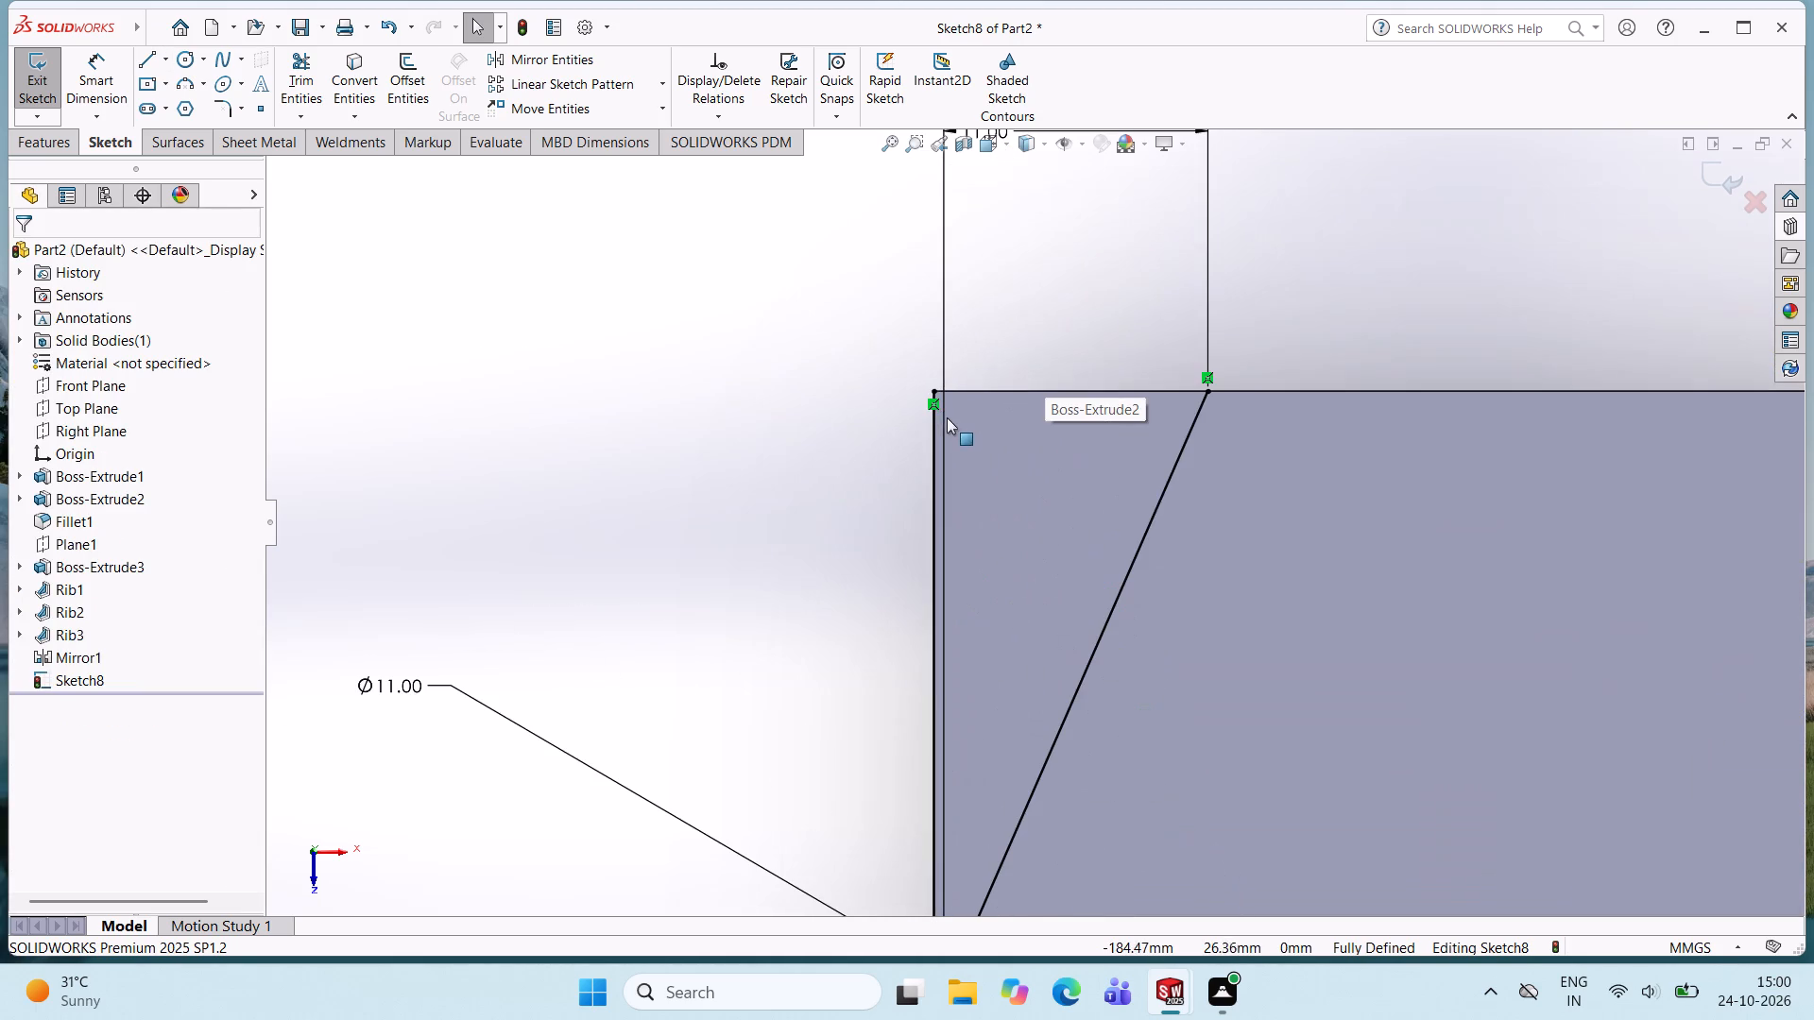
{"action": "left_click", "coordinate": [150, 67]}
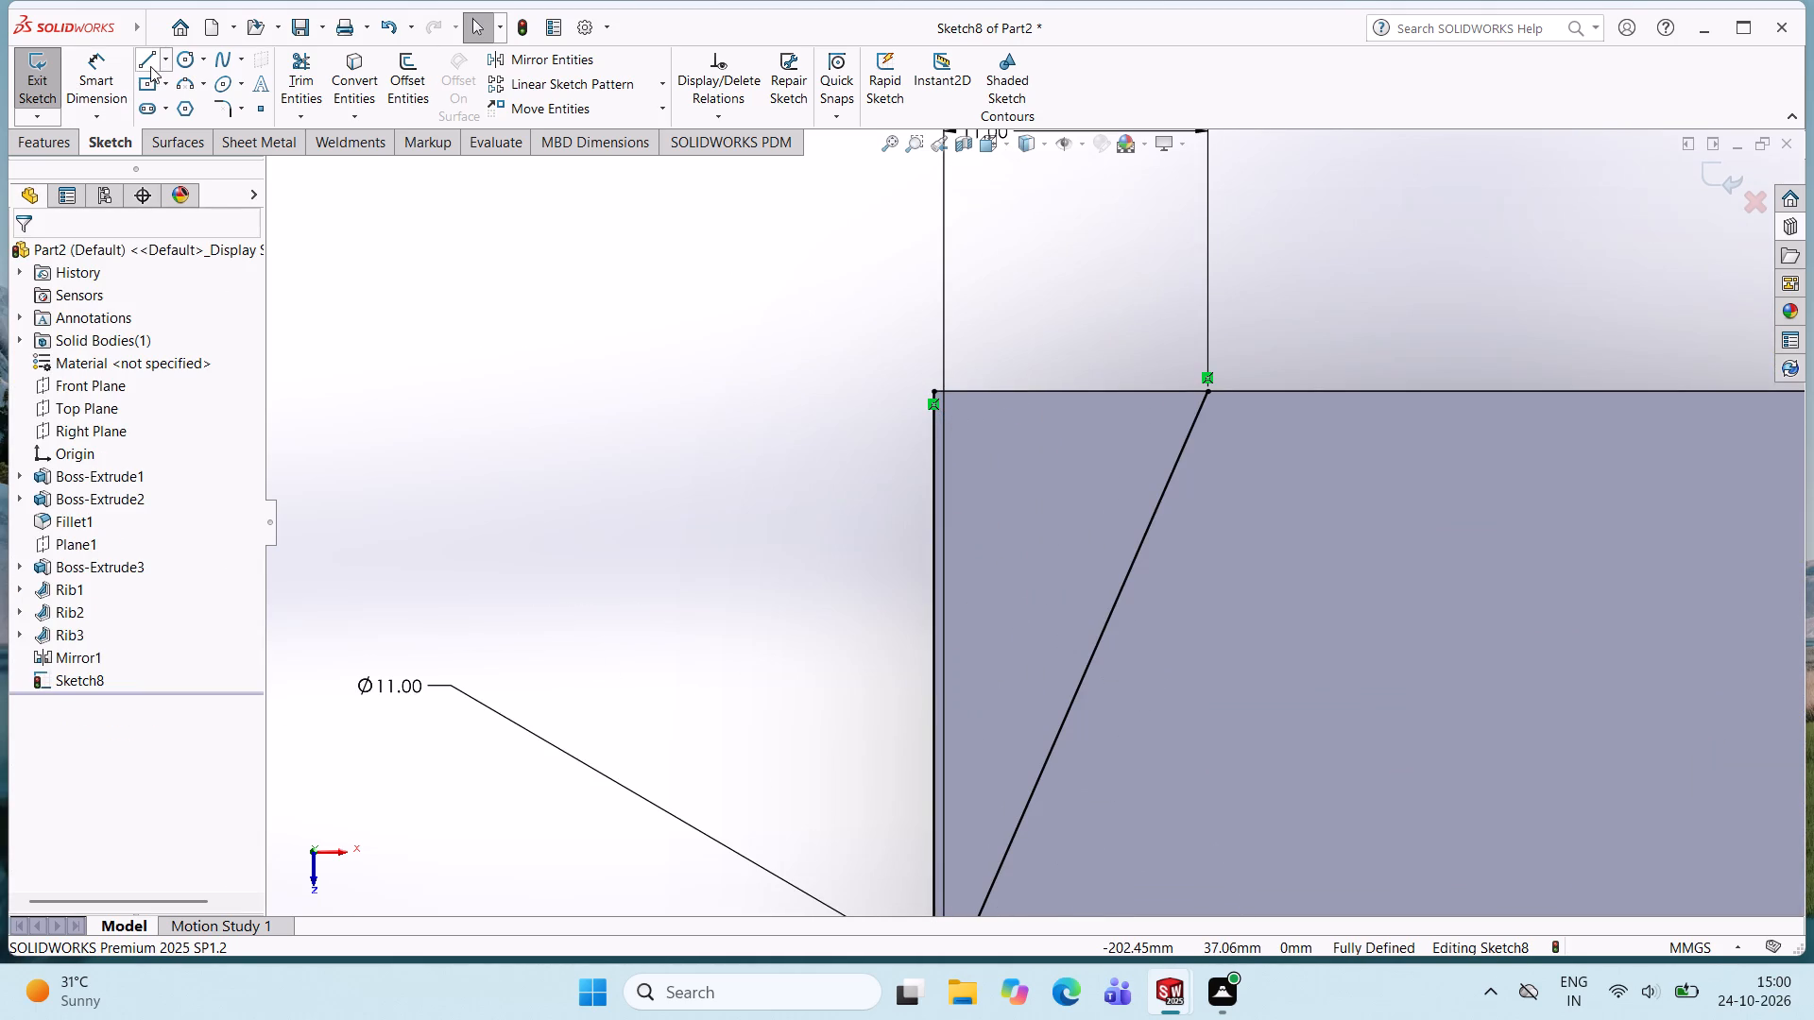
{"action": "left_click", "coordinate": [1211, 395]}
{"action": "left_click", "coordinate": [938, 395]}
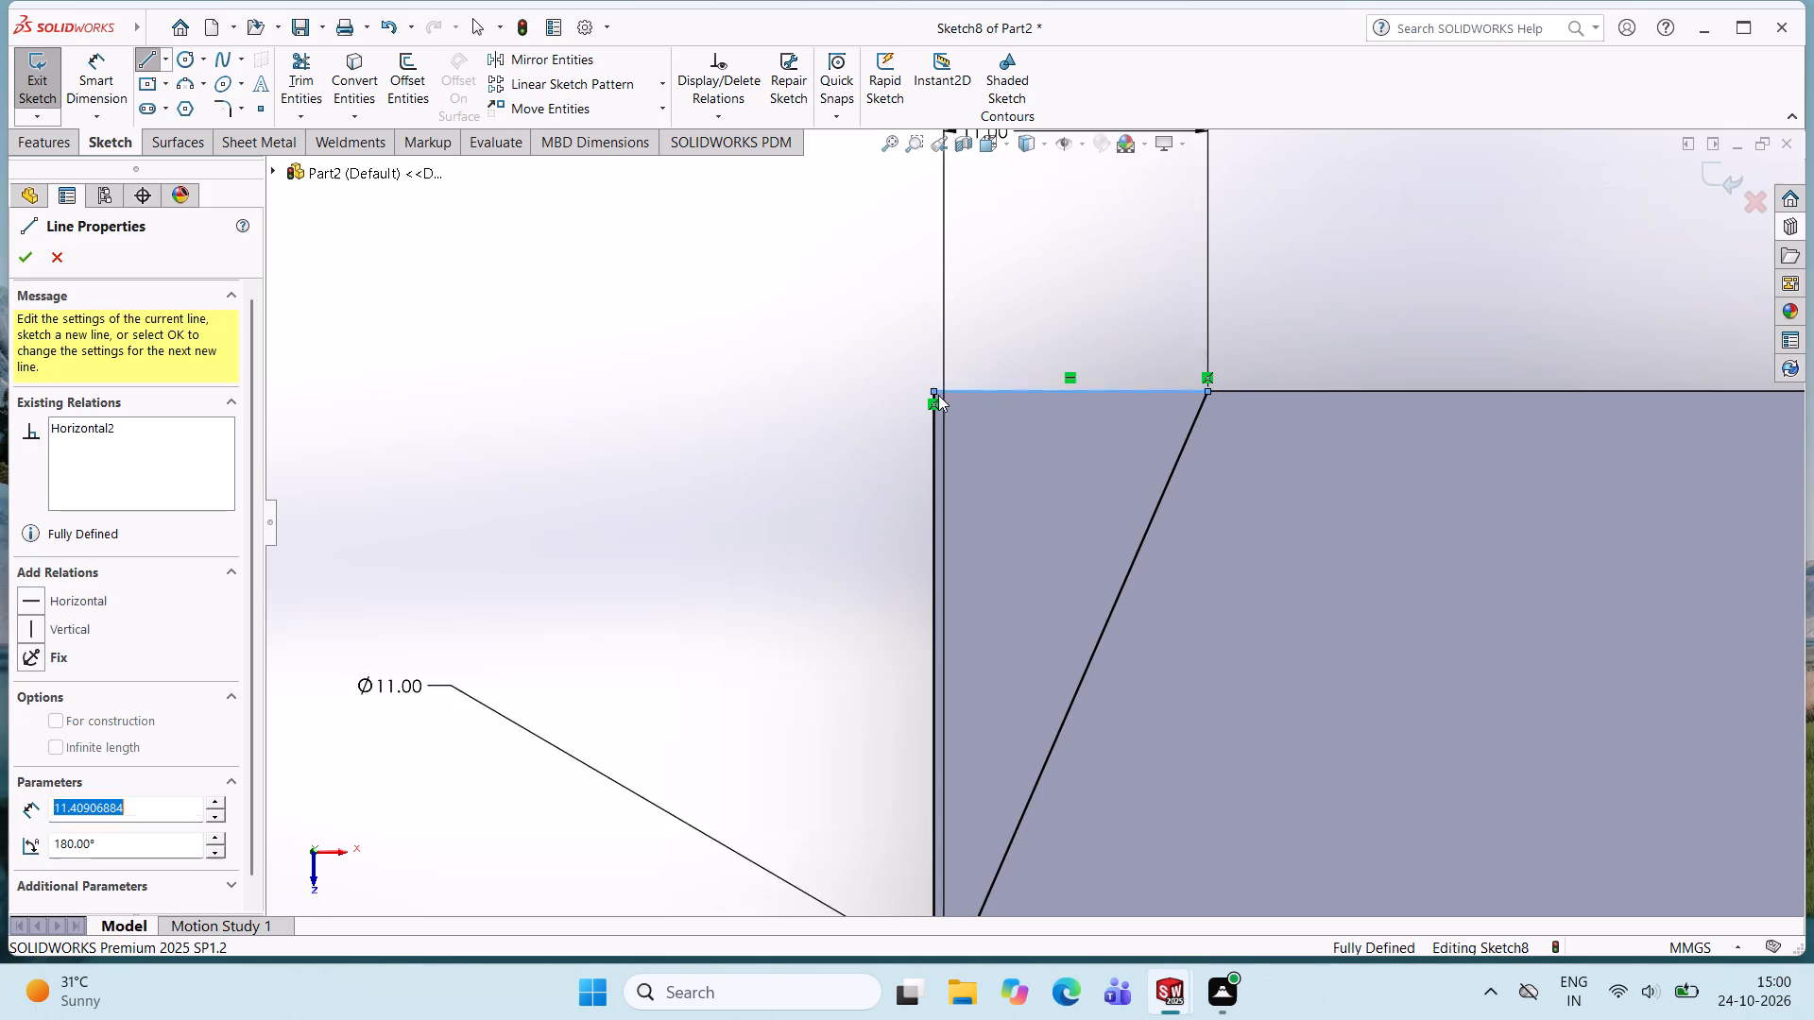
{"action": "key", "text": "Escape"}
{"action": "key", "text": "Escape"}
{"action": "scroll", "coordinate": [870, 372], "scroll_direction": "up", "scroll_amount": 7}
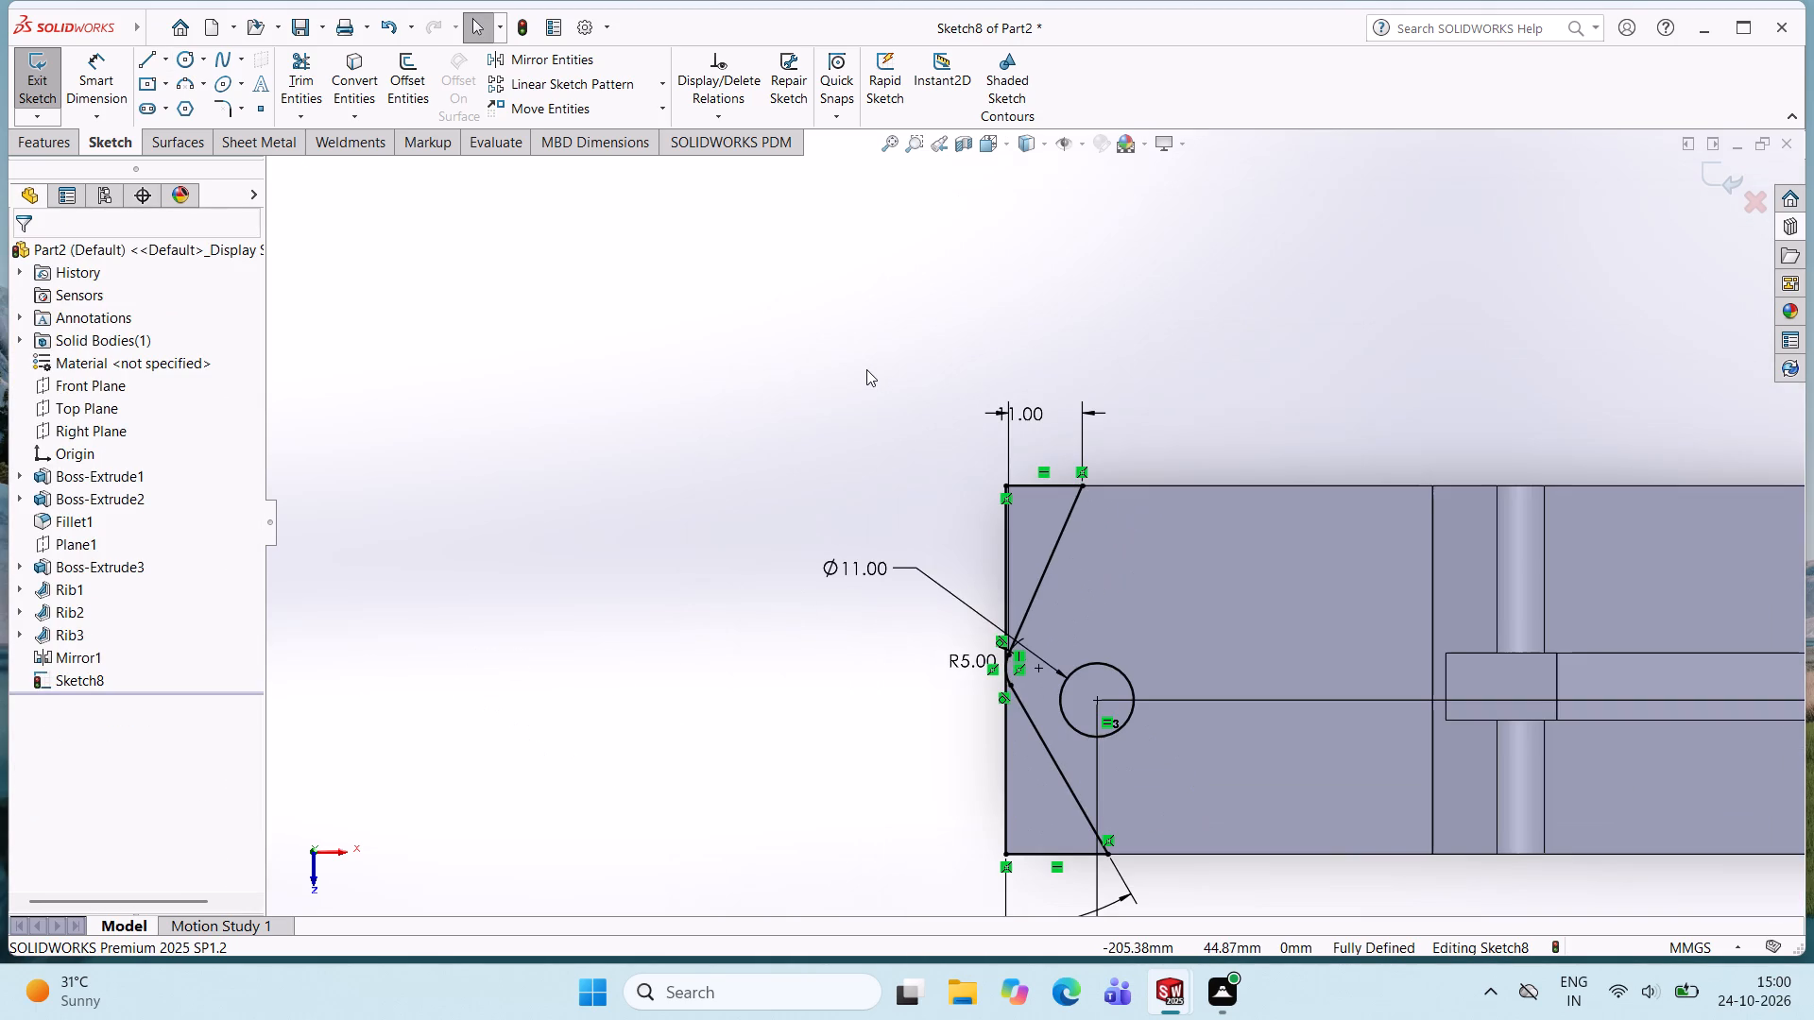
{"action": "scroll", "coordinate": [846, 380], "scroll_direction": "up", "scroll_amount": 2}
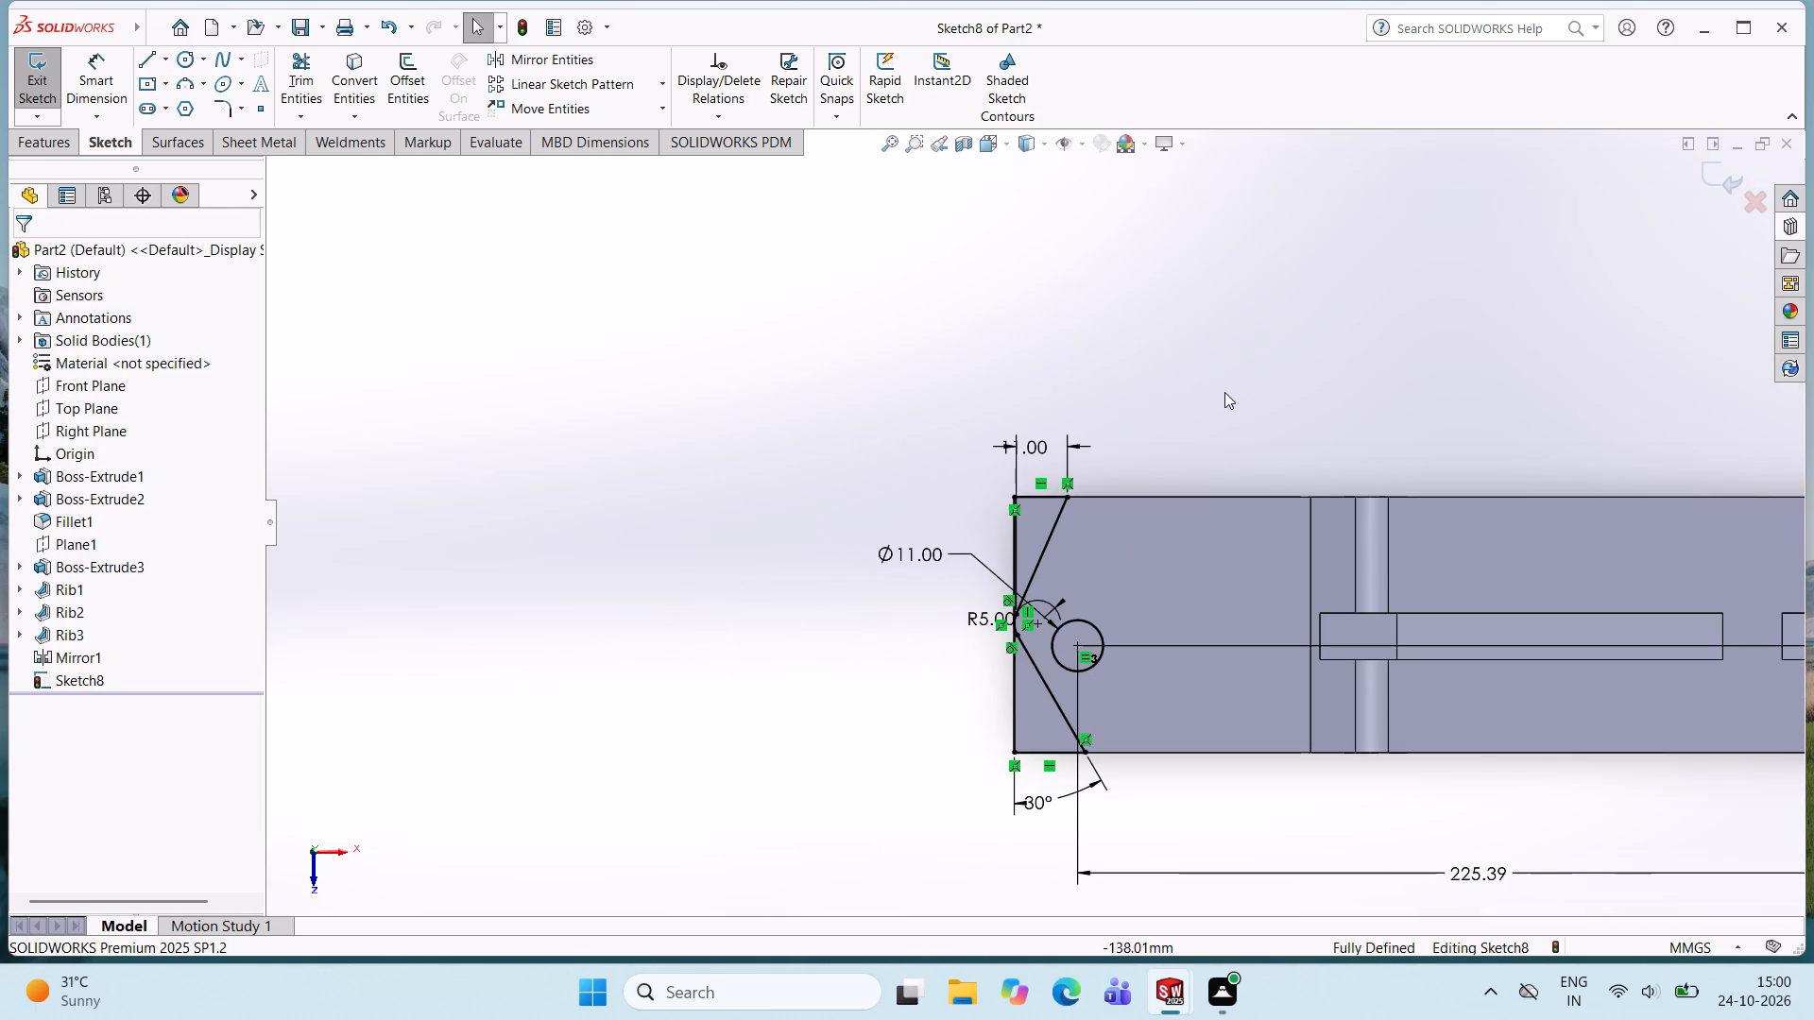
{"action": "left_click", "coordinate": [1722, 178]}
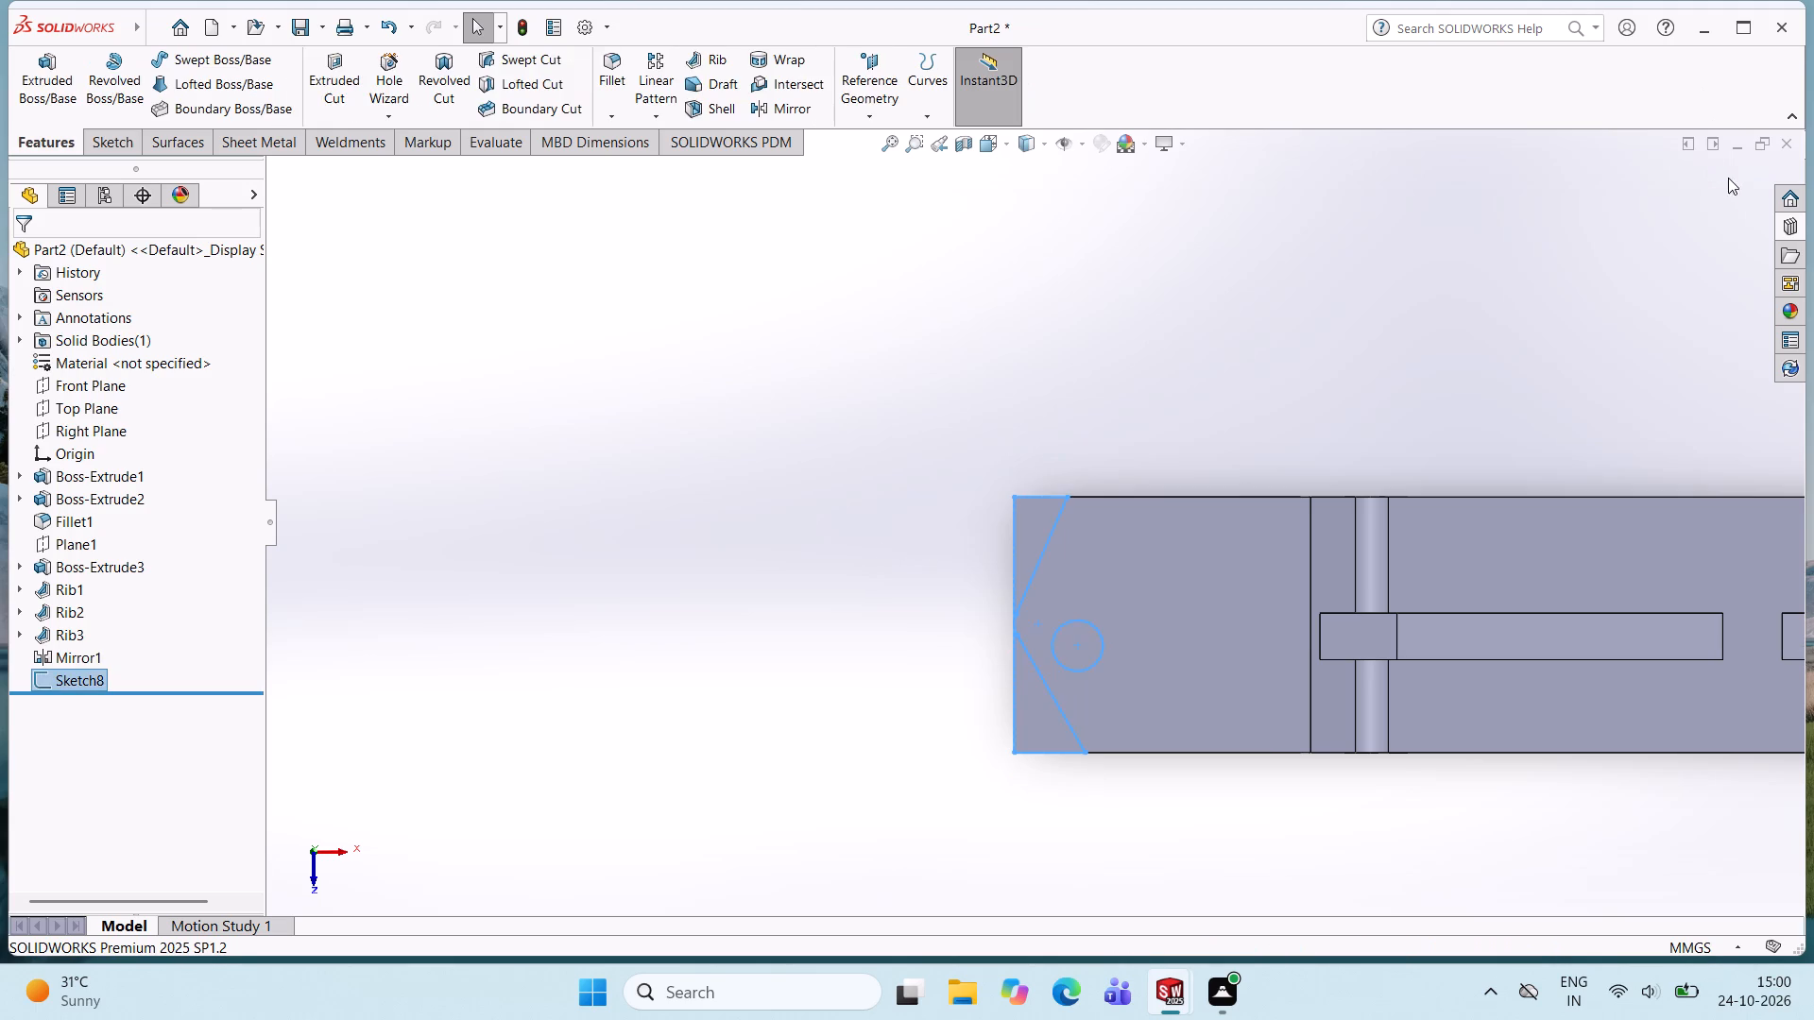
Extrude-cut the three 11 mm circle contours of the sketch with a blind depth of 10 mm.
{"action": "middle_click_drag", "start_coordinate": [696, 535], "coordinate": [731, 542]}
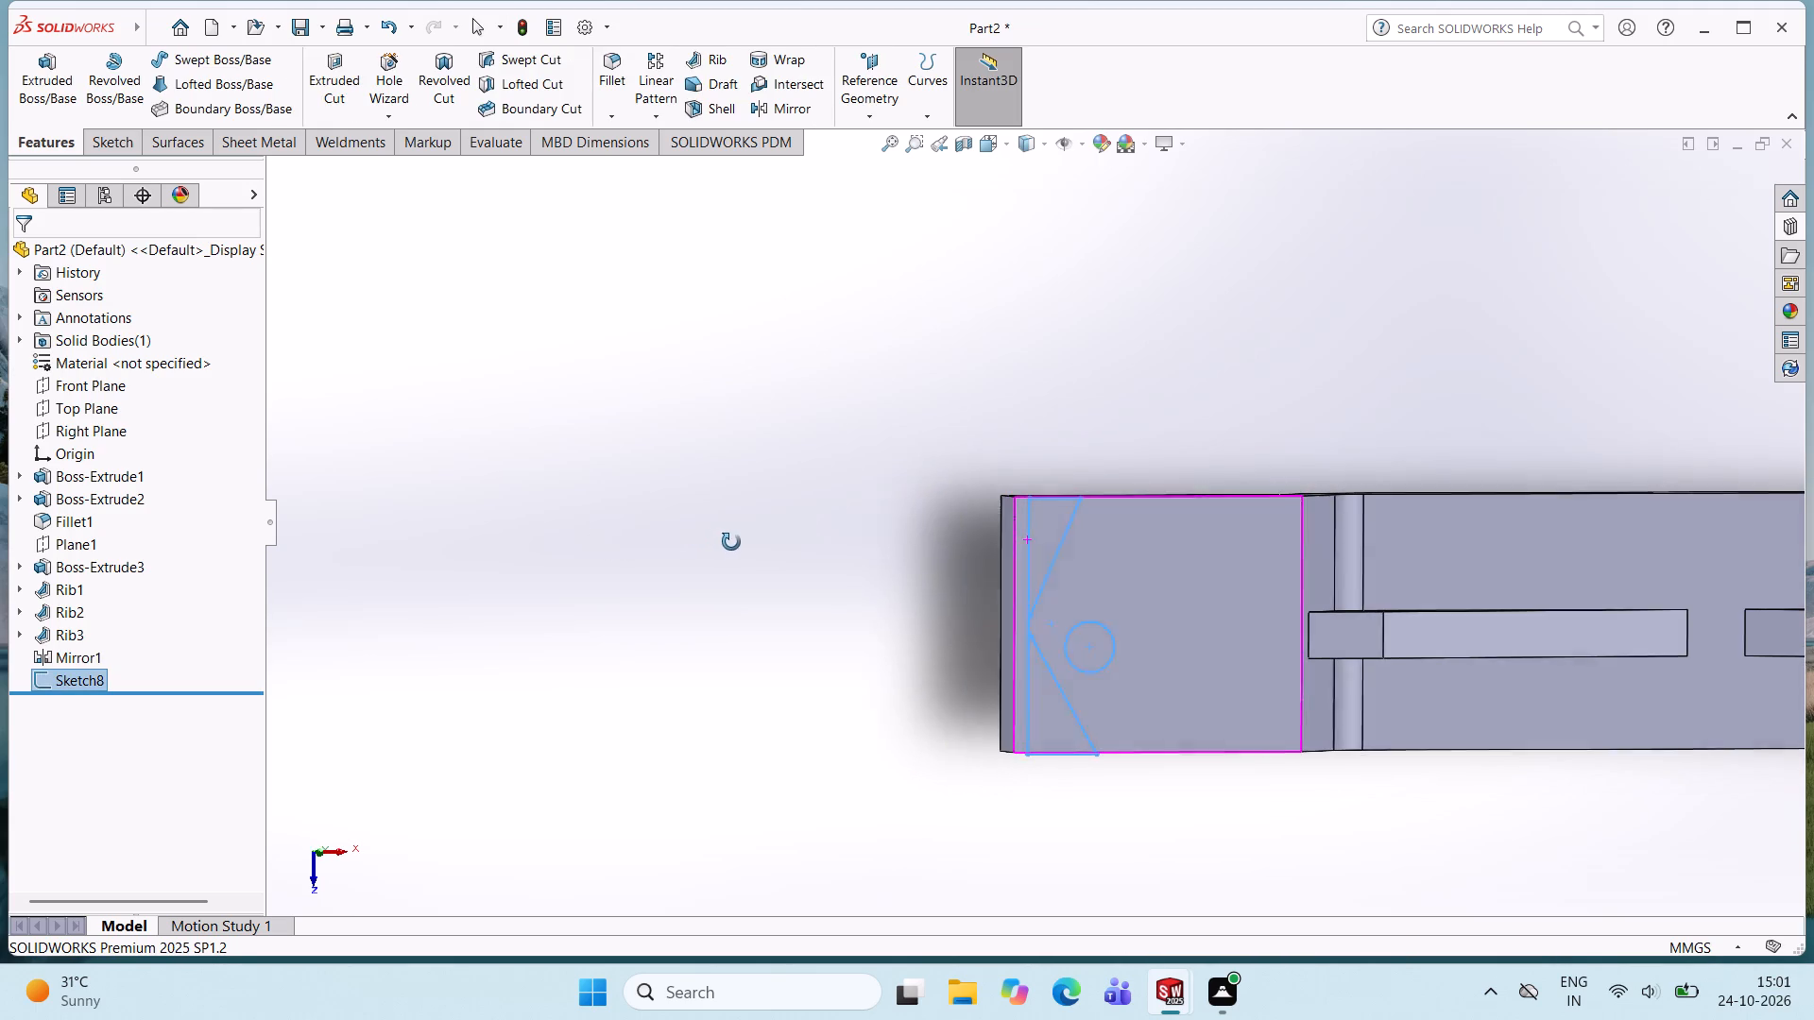
{"action": "middle_click_drag", "start_coordinate": [731, 542], "coordinate": [738, 542]}
{"action": "left_click", "coordinate": [334, 81]}
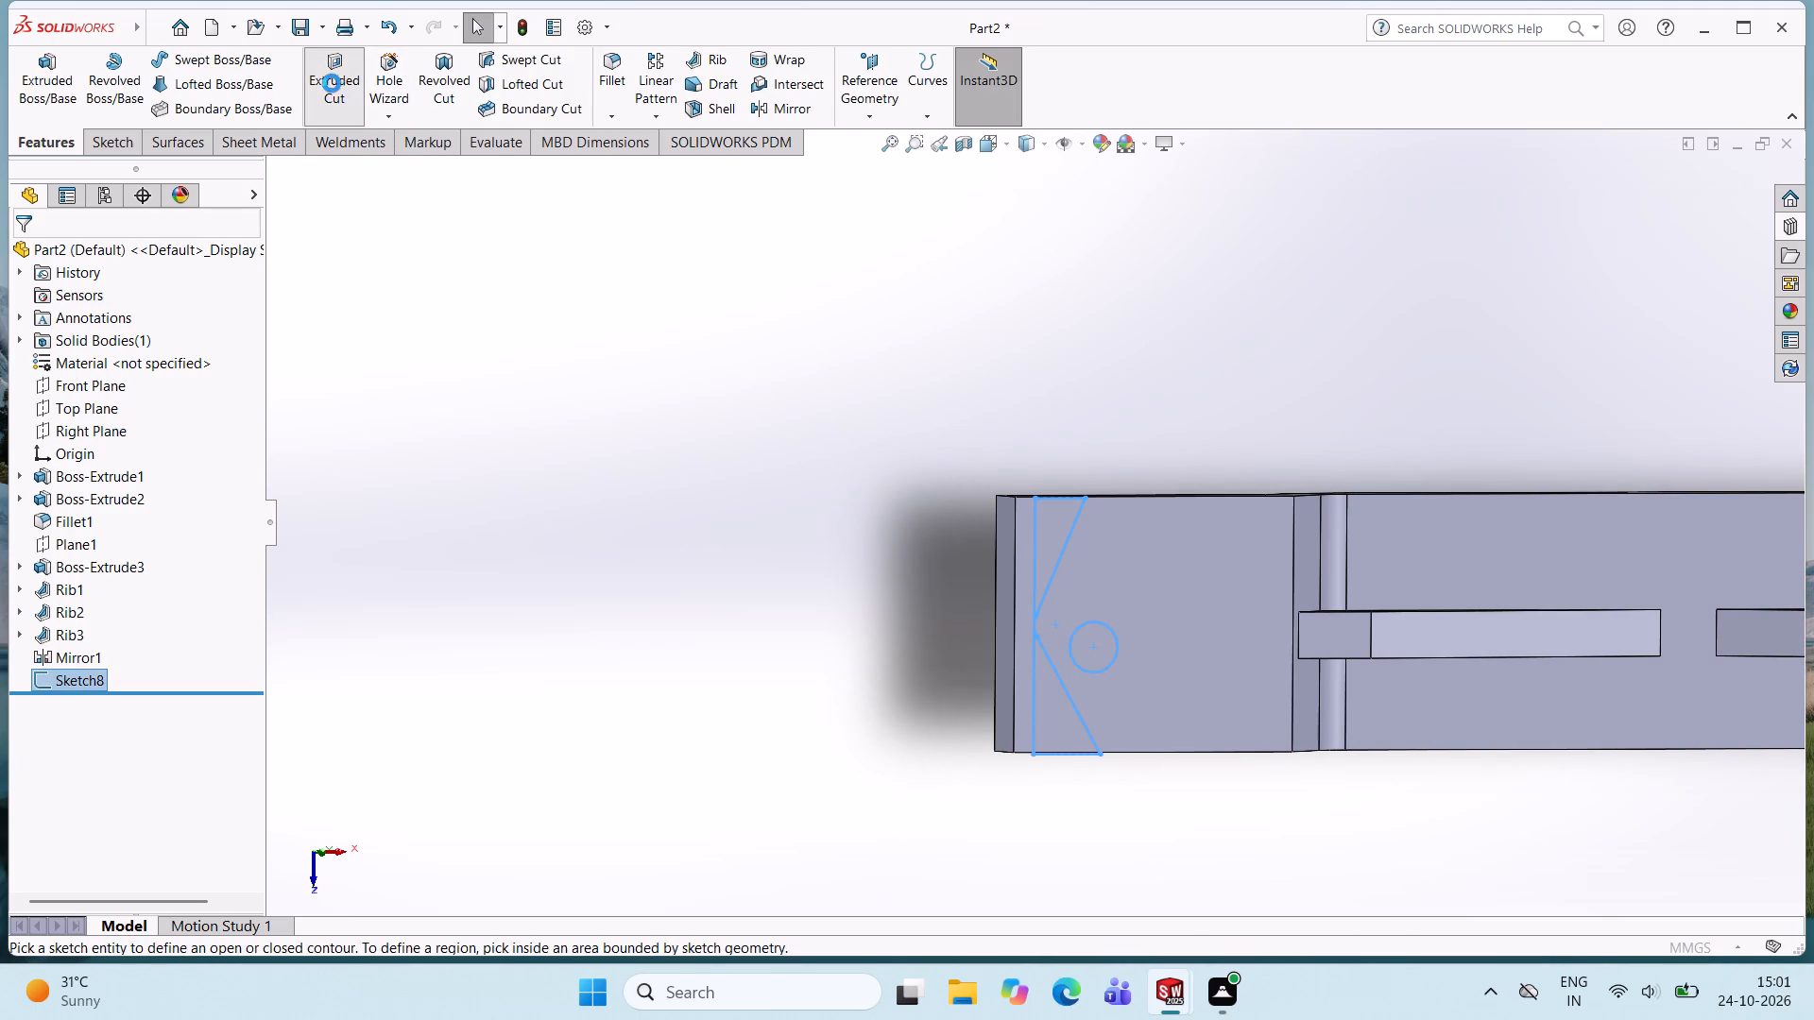
{"action": "left_click", "coordinate": [1041, 519]}
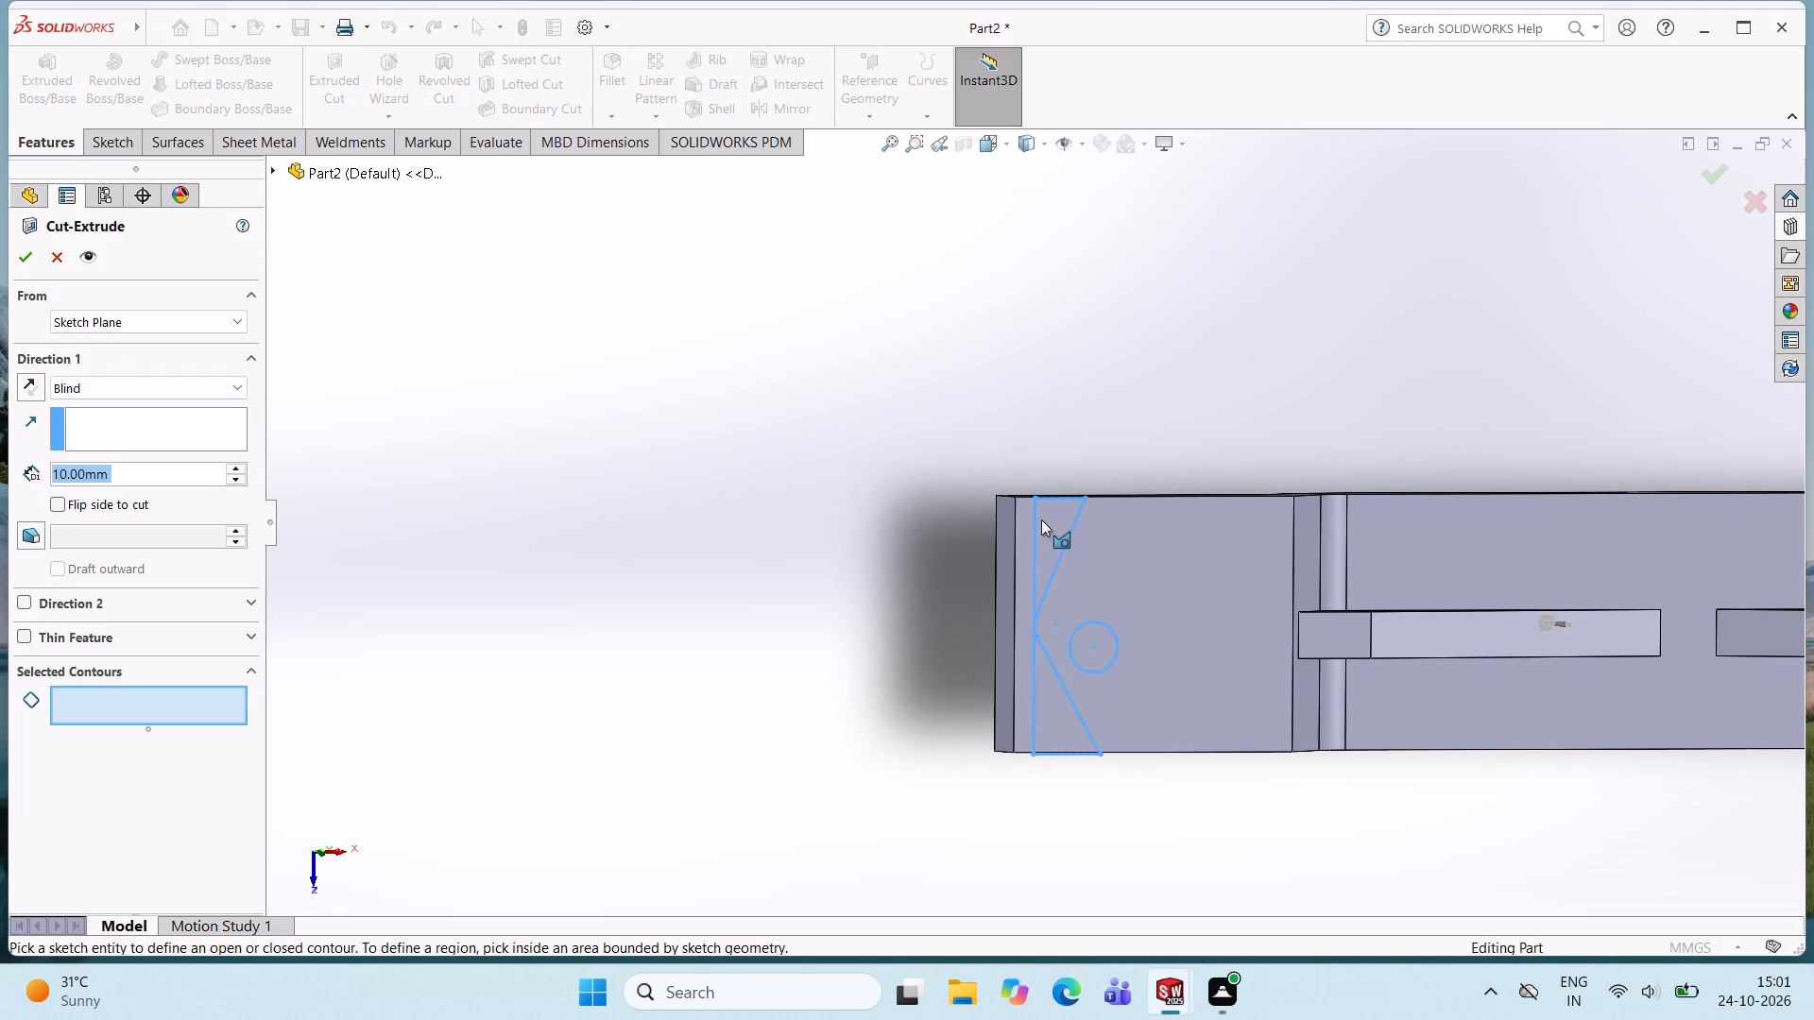
{"action": "left_click", "coordinate": [1044, 550]}
{"action": "left_click", "coordinate": [1065, 564]}
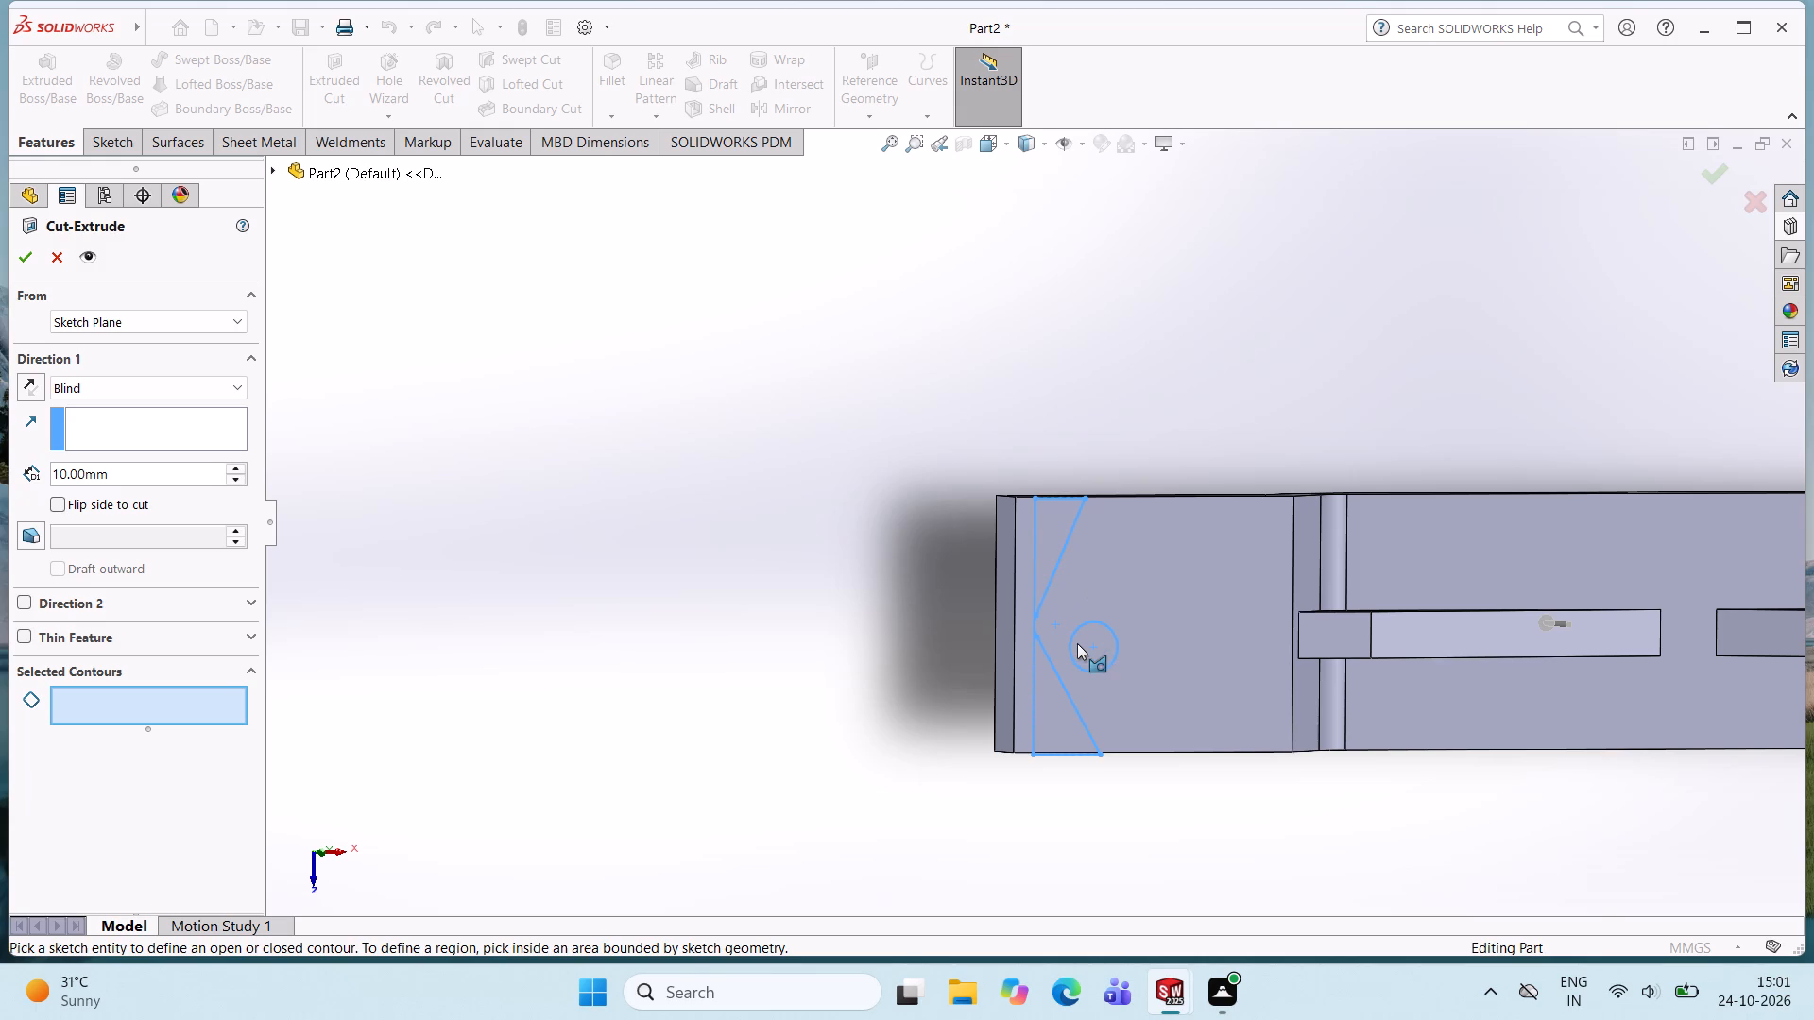
{"action": "left_click", "coordinate": [1074, 637]}
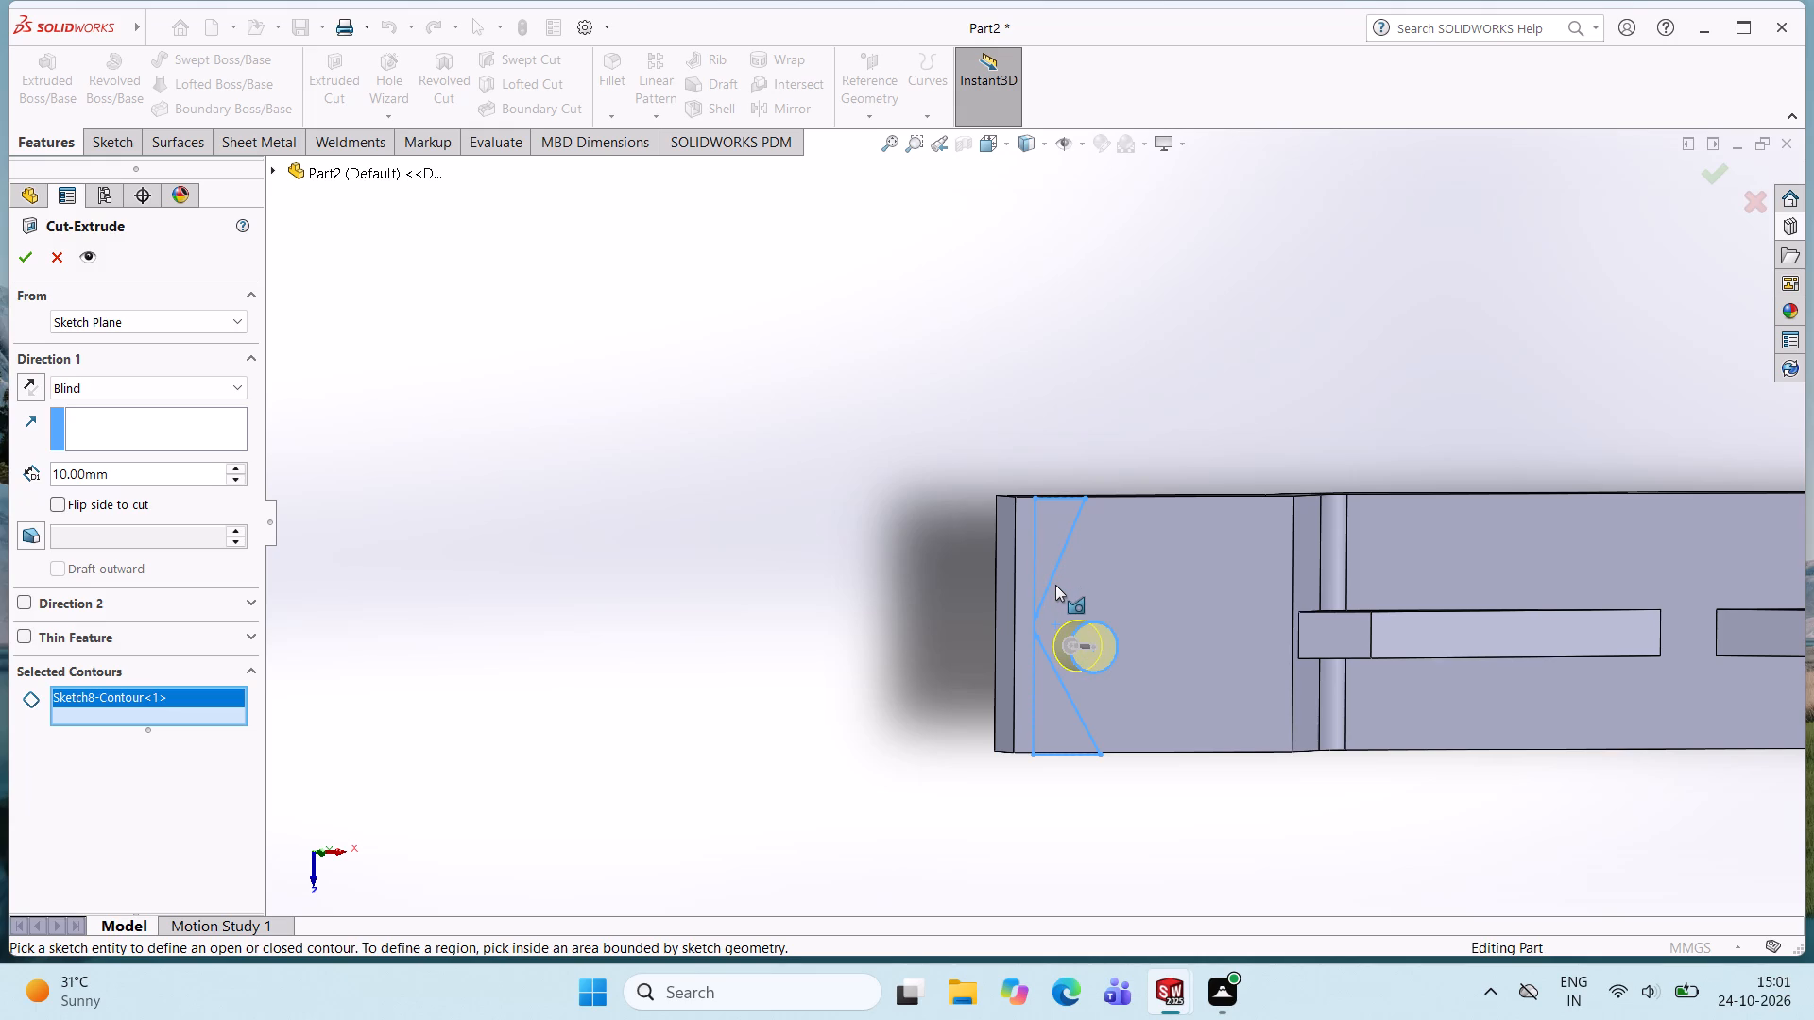
{"action": "left_click", "coordinate": [1055, 585]}
{"action": "scroll", "coordinate": [979, 616], "scroll_direction": "up", "scroll_amount": 1}
{"action": "scroll", "coordinate": [795, 587], "scroll_direction": "up", "scroll_amount": 4}
{"action": "scroll", "coordinate": [1538, 573], "scroll_direction": "down", "scroll_amount": 3}
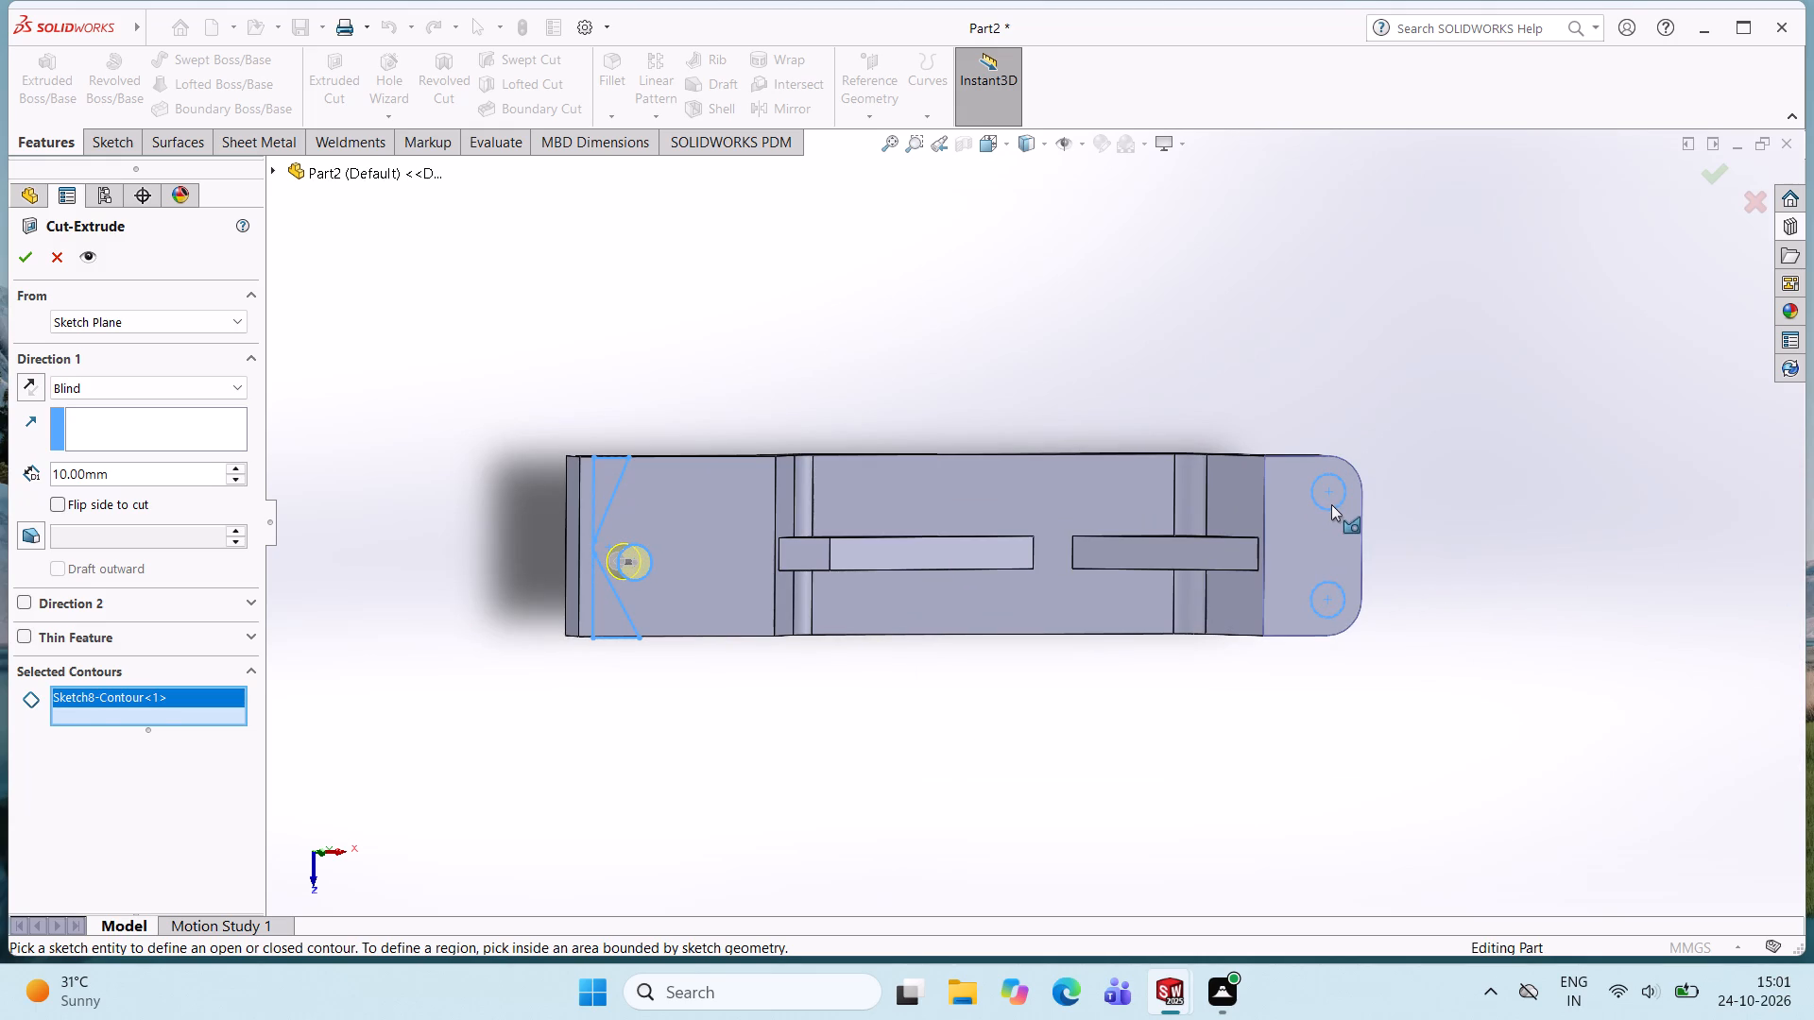
{"action": "left_click", "coordinate": [1331, 506]}
{"action": "left_click", "coordinate": [1324, 578]}
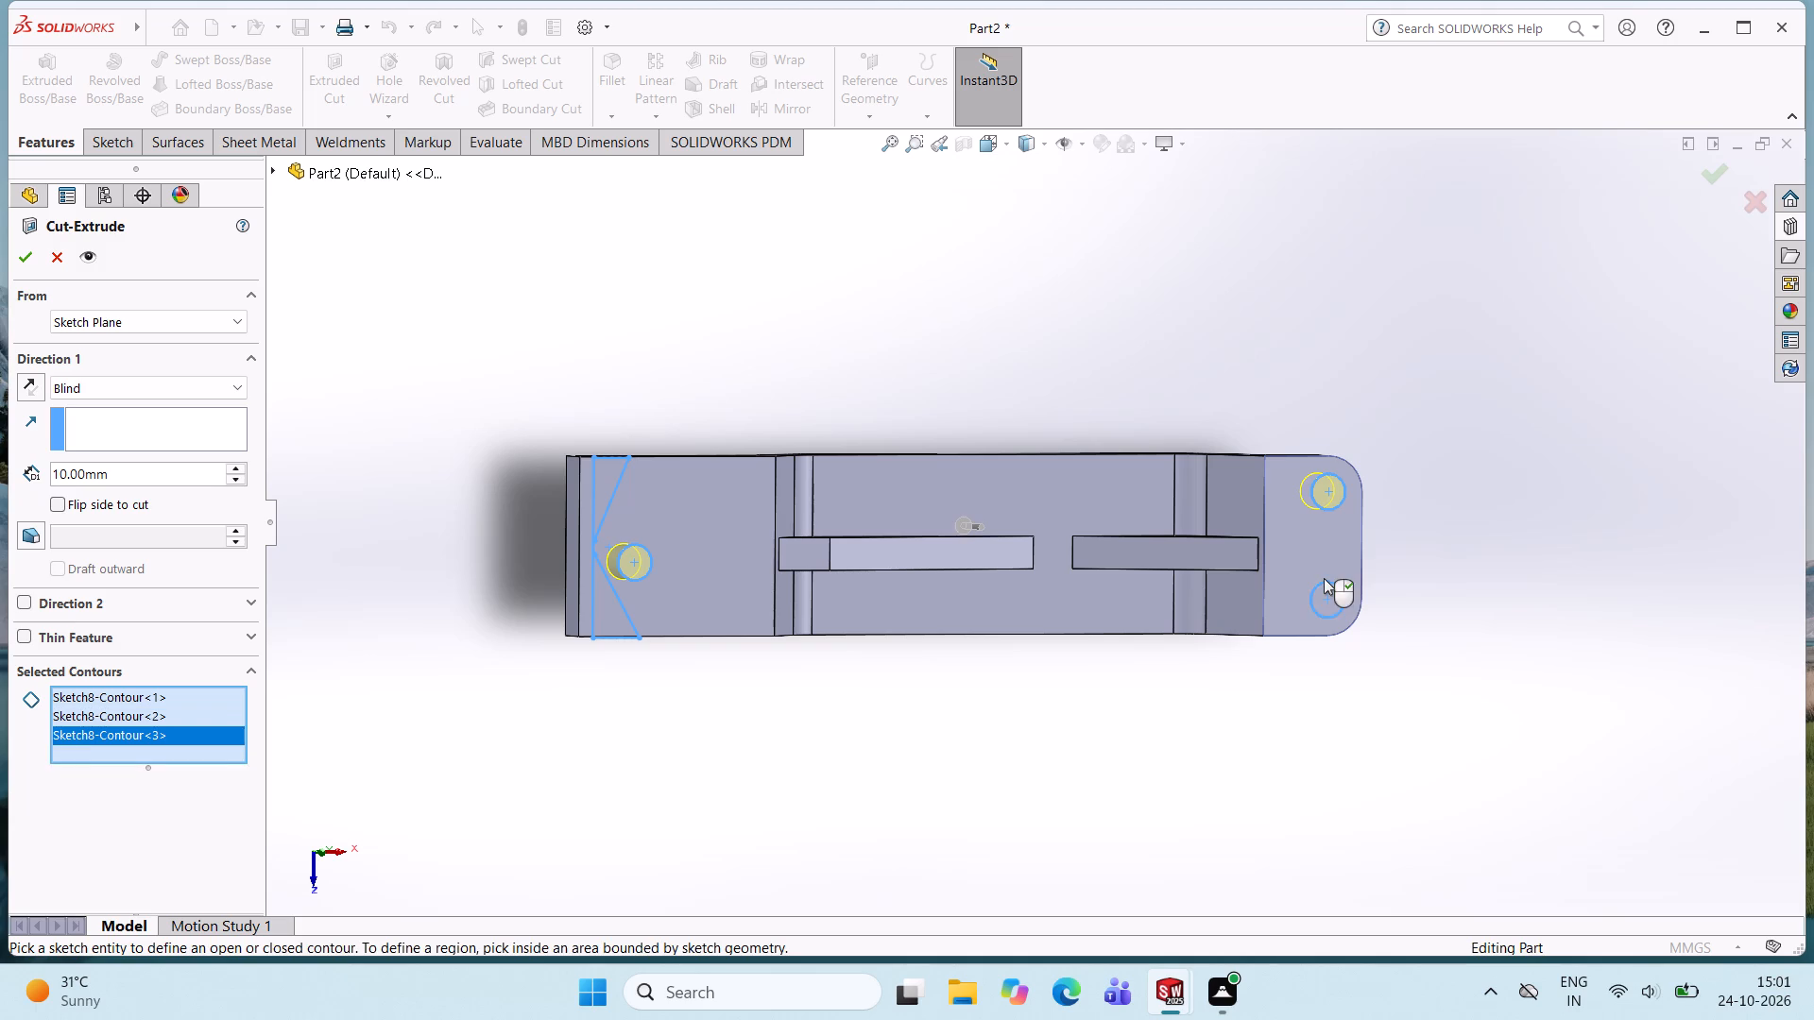
{"action": "middle_click_drag", "start_coordinate": [469, 431], "coordinate": [713, 479]}
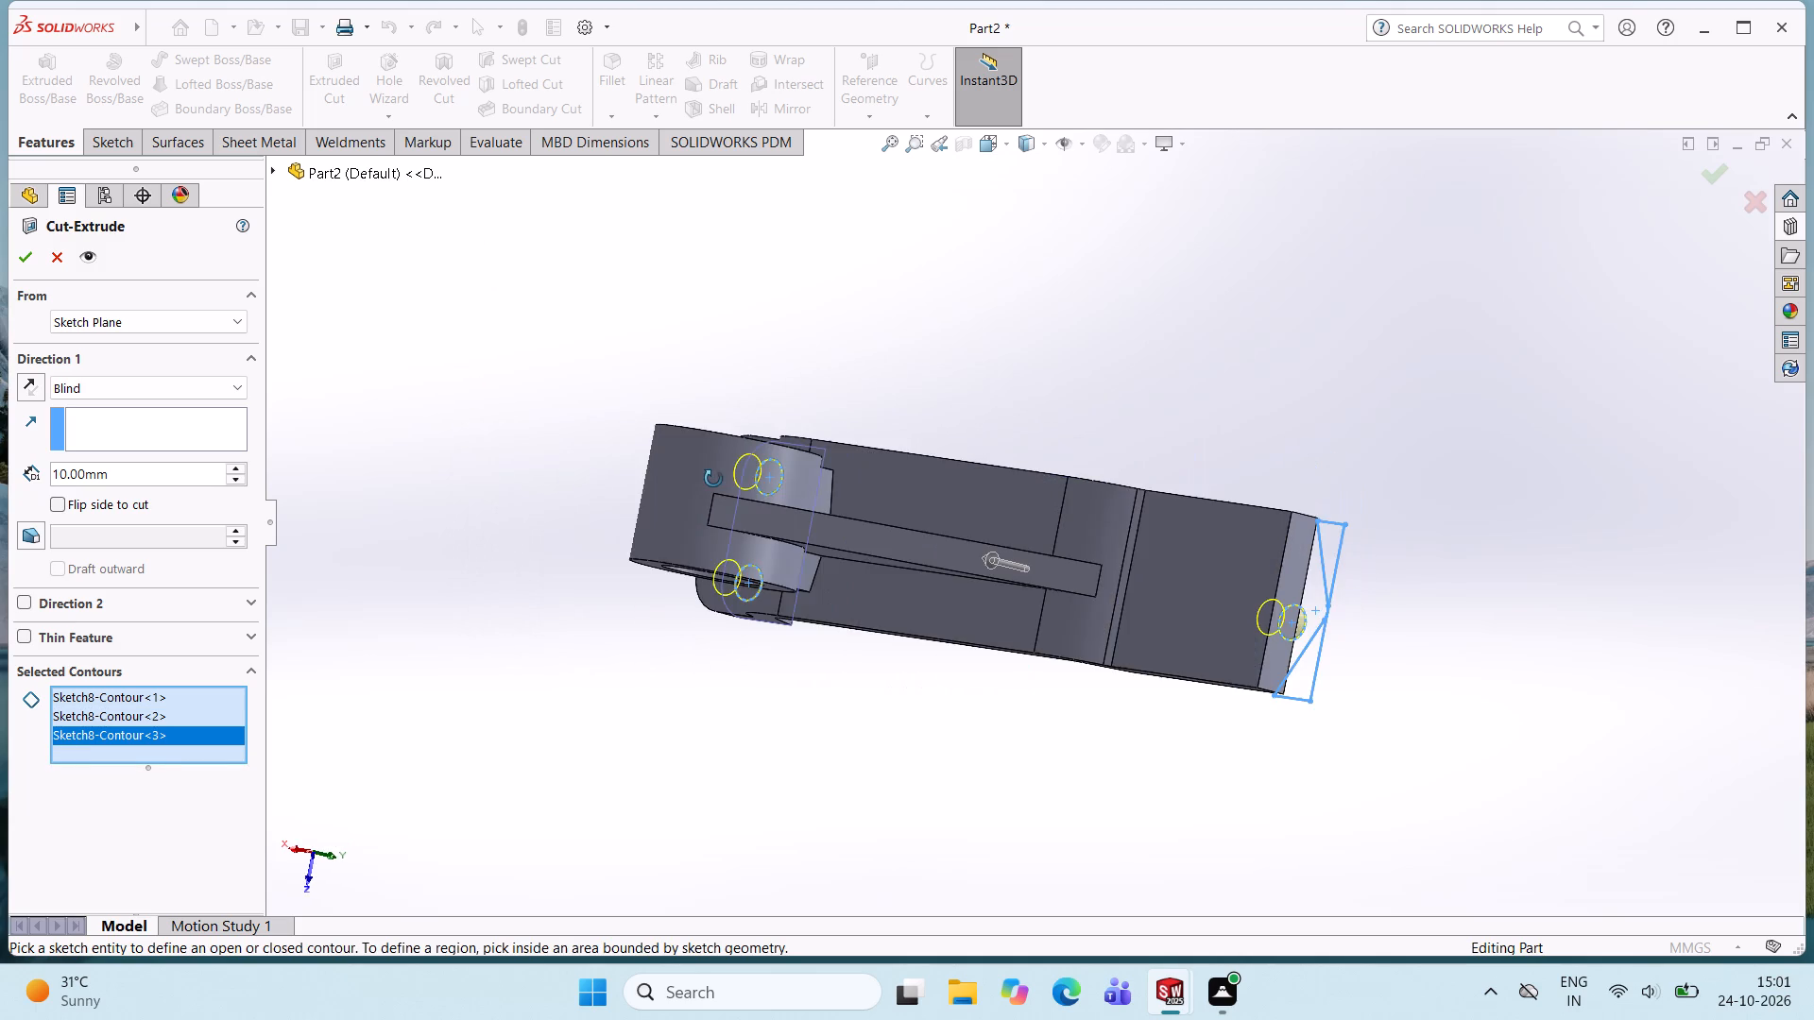
{"action": "middle_click_drag", "start_coordinate": [713, 479], "coordinate": [590, 483]}
{"action": "middle_click_drag", "start_coordinate": [556, 483], "coordinate": [465, 454]}
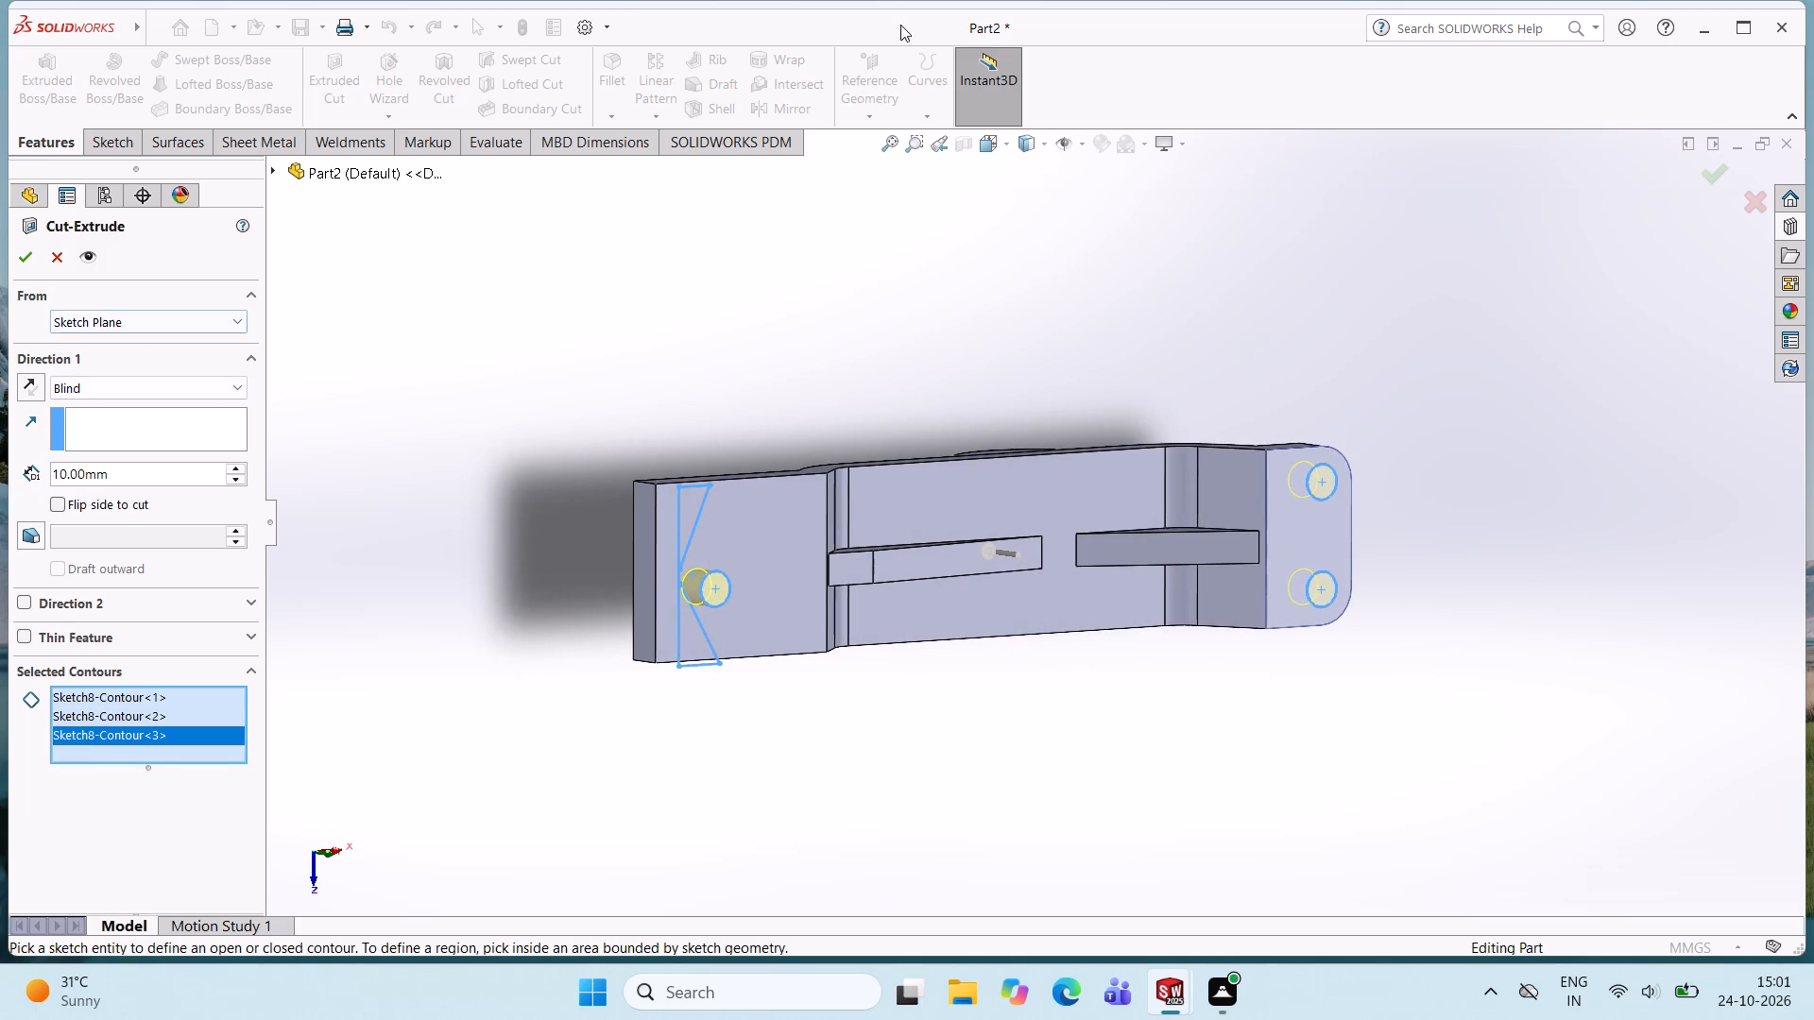
{"action": "left_click", "coordinate": [29, 259]}
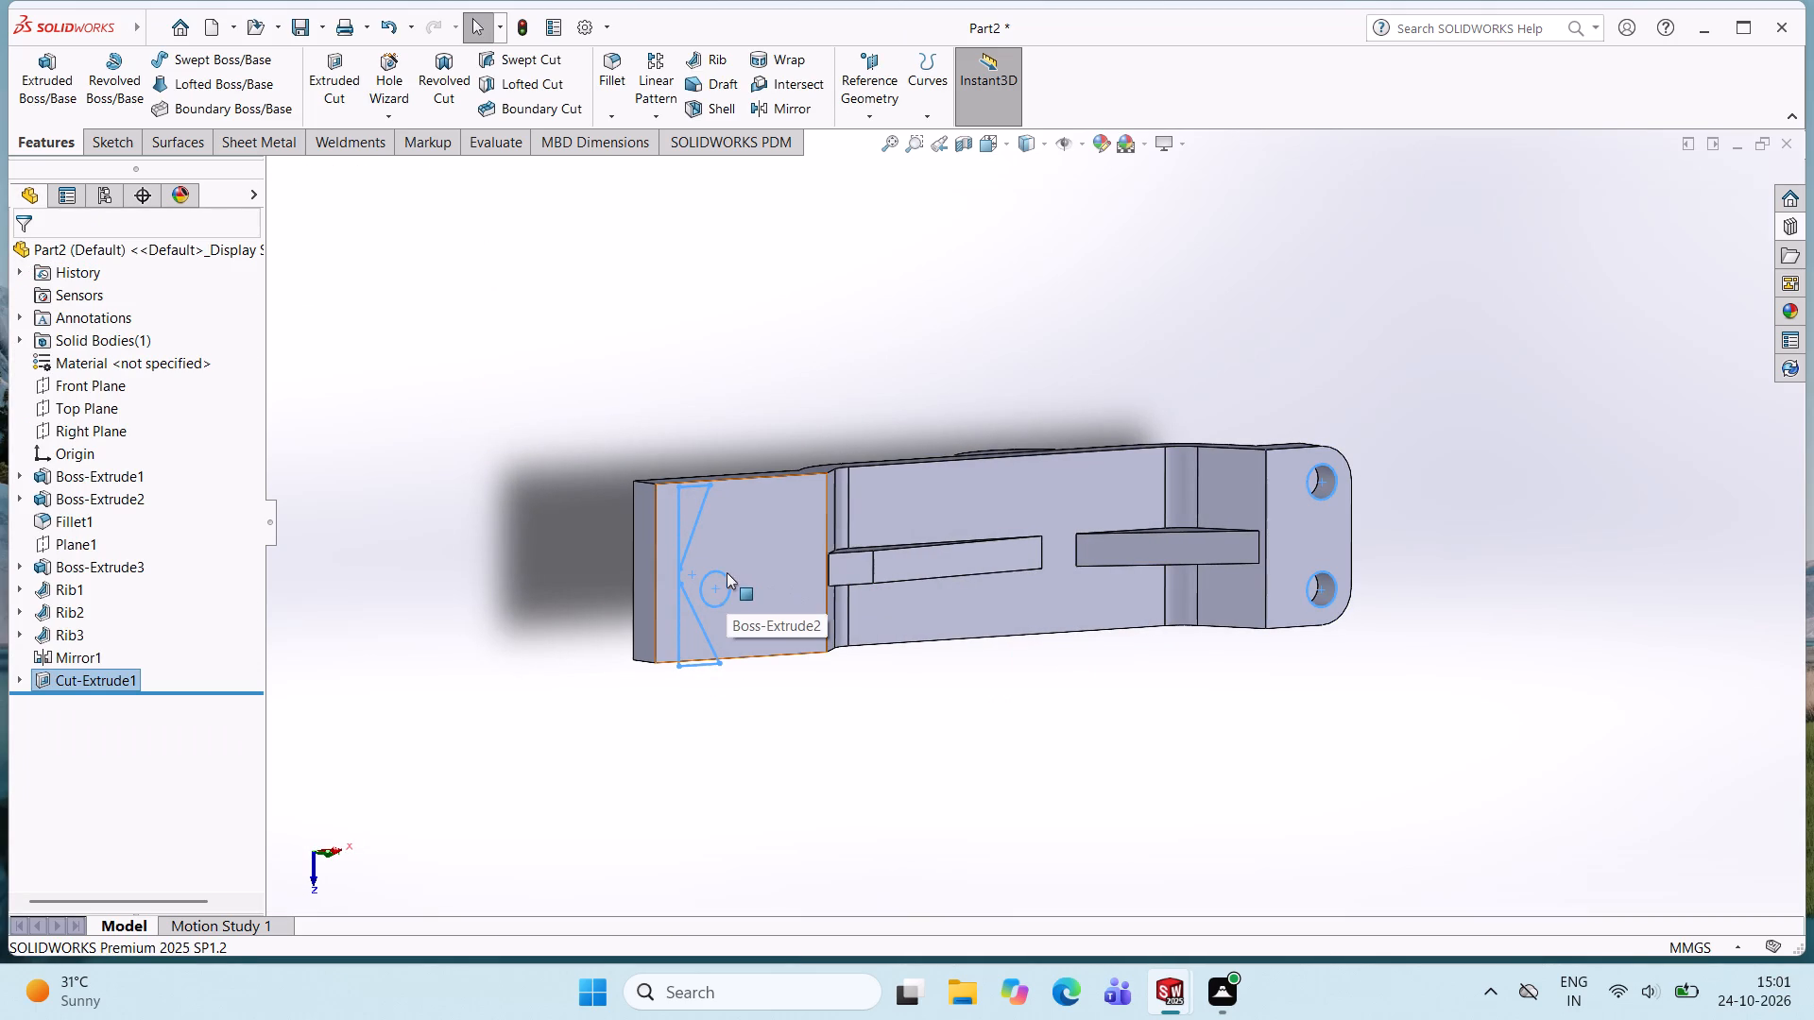
Edit the hole cut-extrude and set its blind depth to 20 mm, keeping the cut direction into the plate.
{"action": "middle_click_drag", "start_coordinate": [699, 602], "coordinate": [635, 596]}
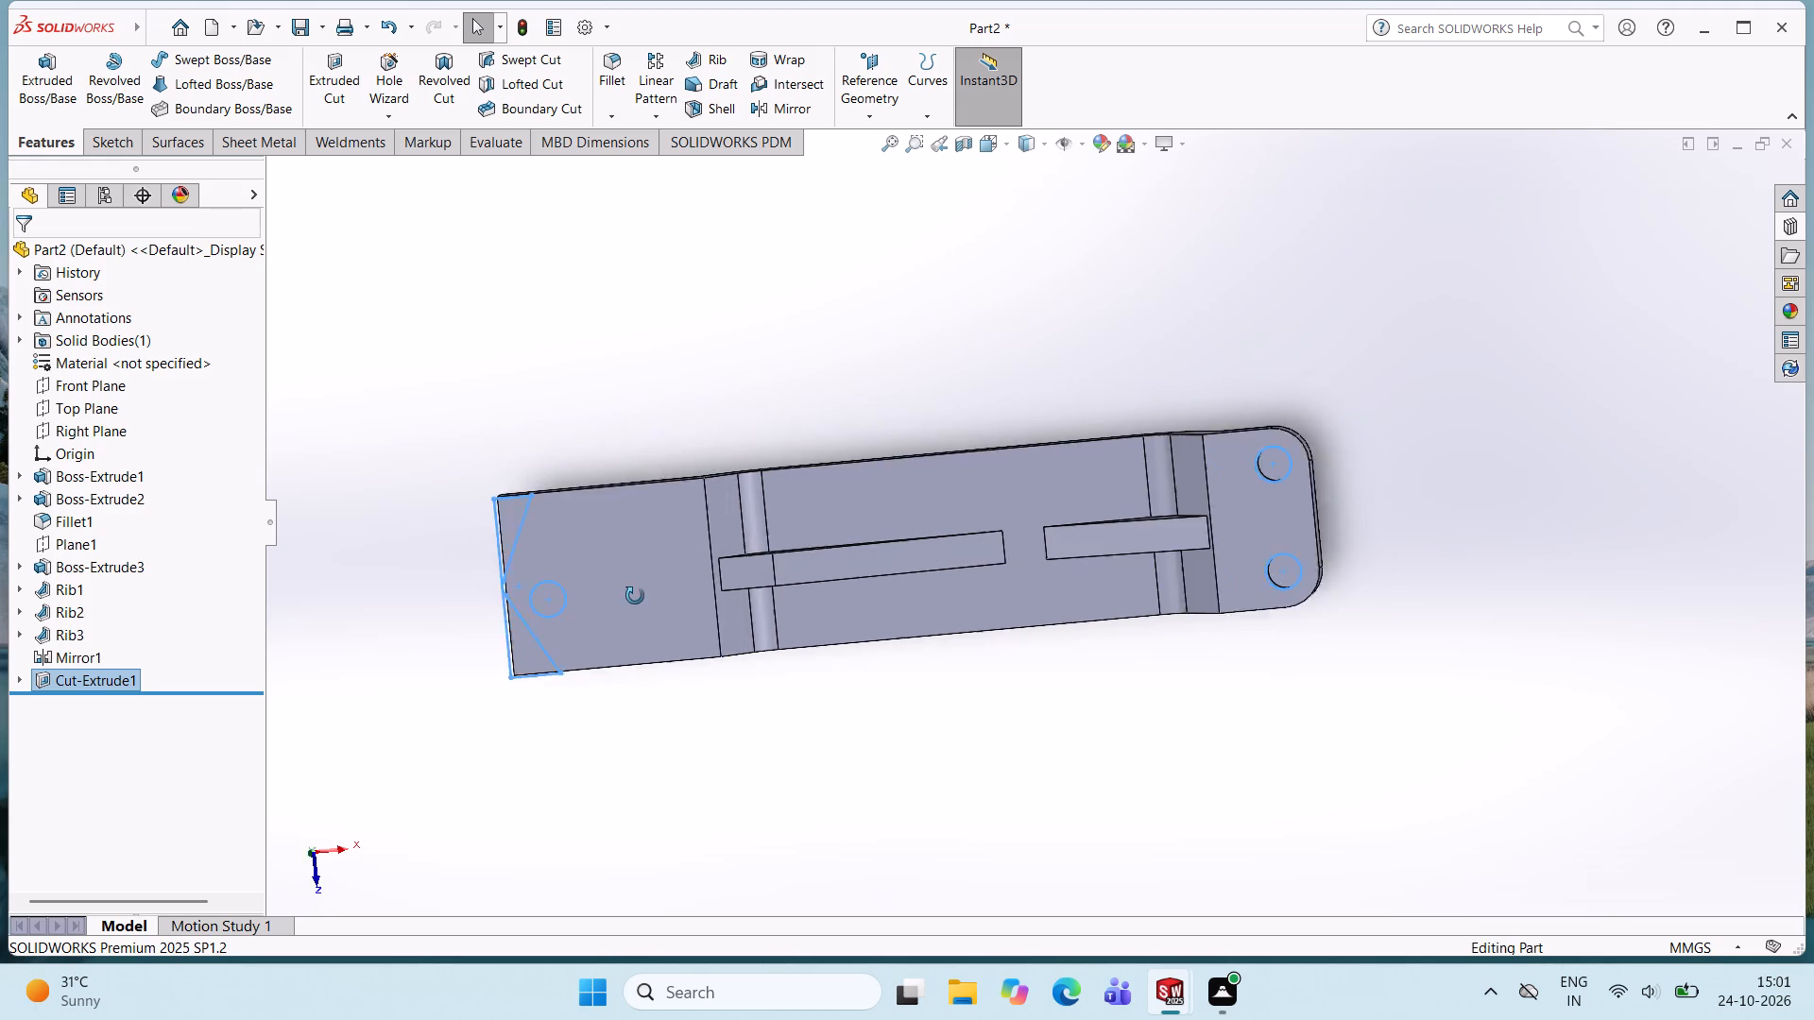
{"action": "middle_click_drag", "start_coordinate": [635, 596], "coordinate": [639, 596]}
{"action": "middle_click", "coordinate": [649, 596]}
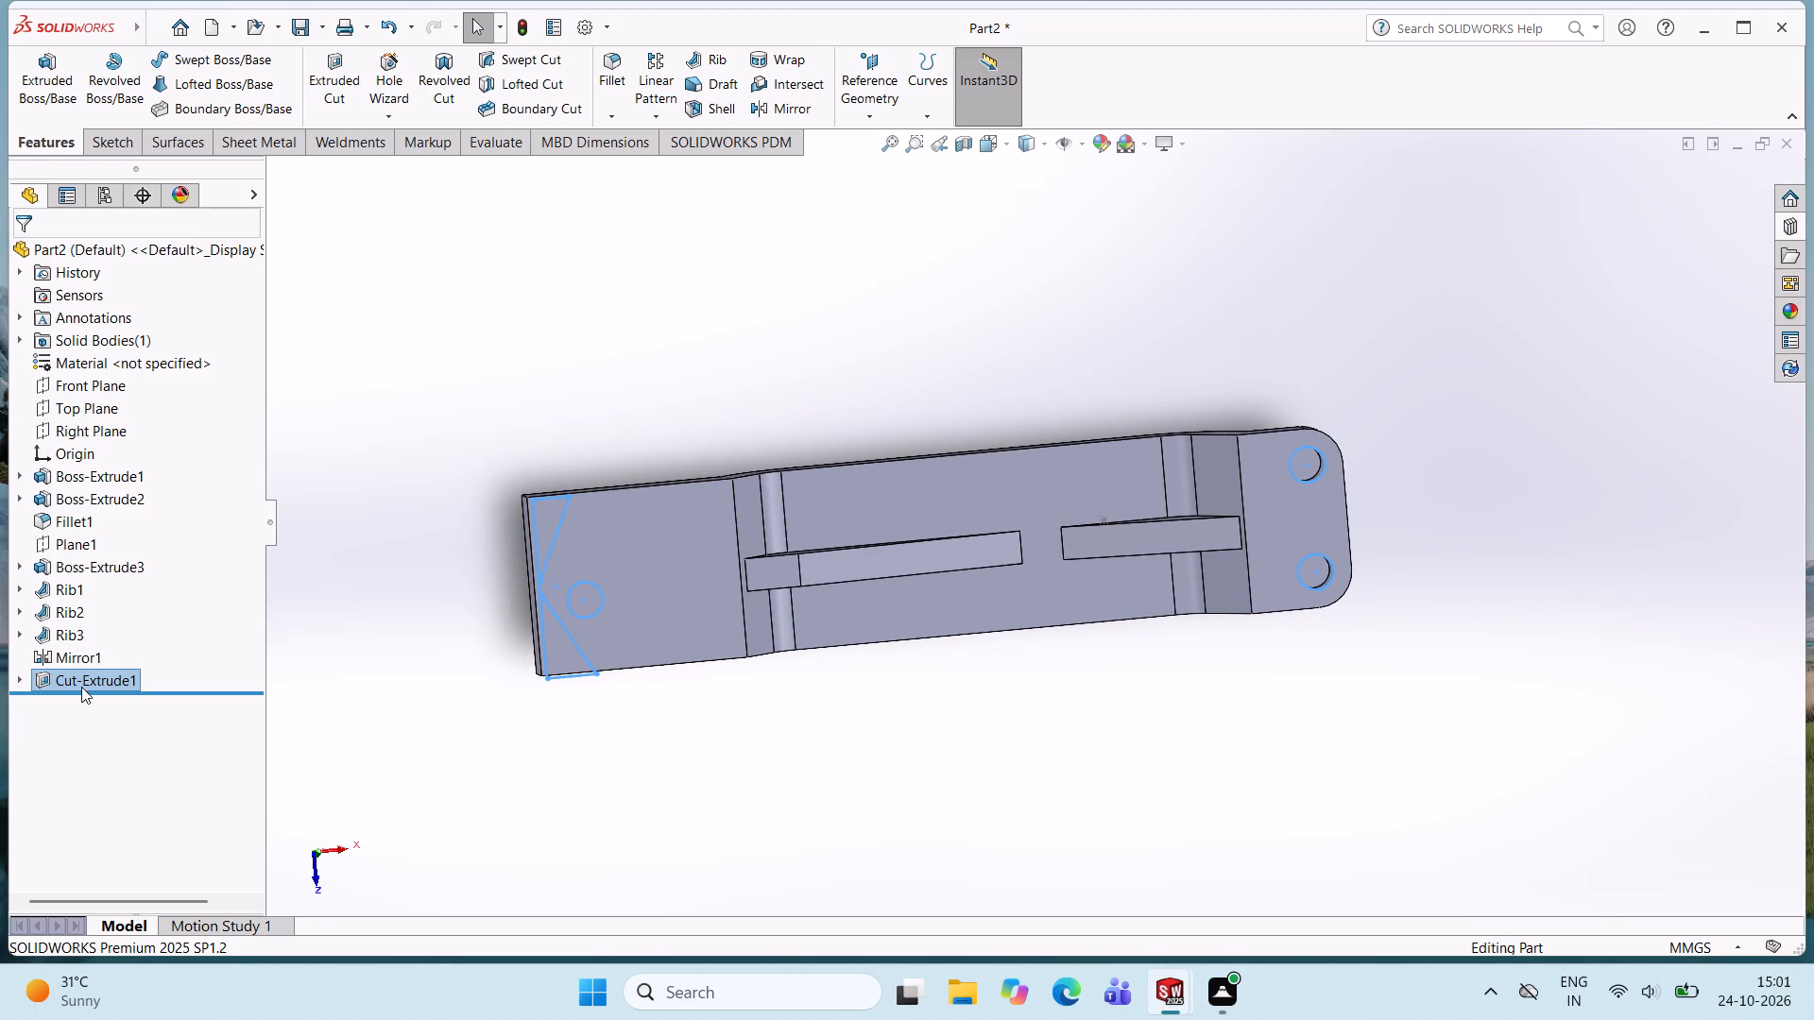
{"action": "left_click", "coordinate": [83, 686]}
{"action": "left_click", "coordinate": [96, 676]}
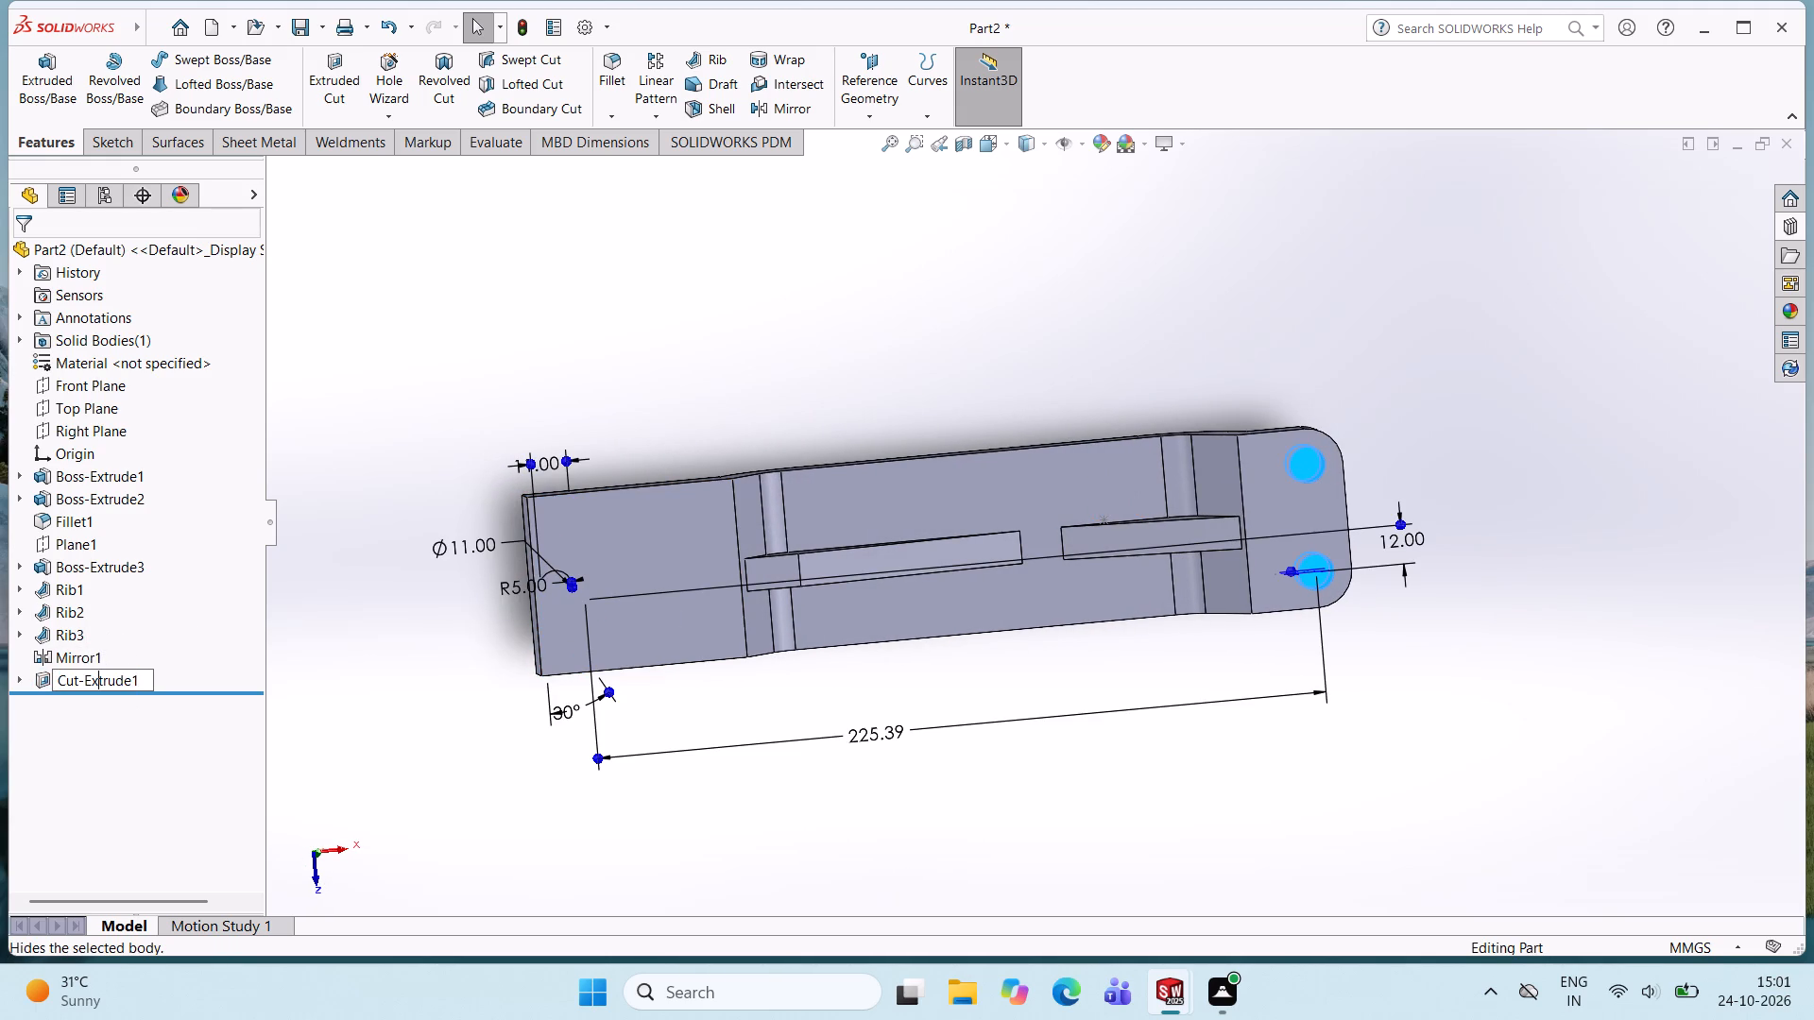
{"action": "left_click", "coordinate": [163, 660]}
{"action": "left_click", "coordinate": [183, 613]}
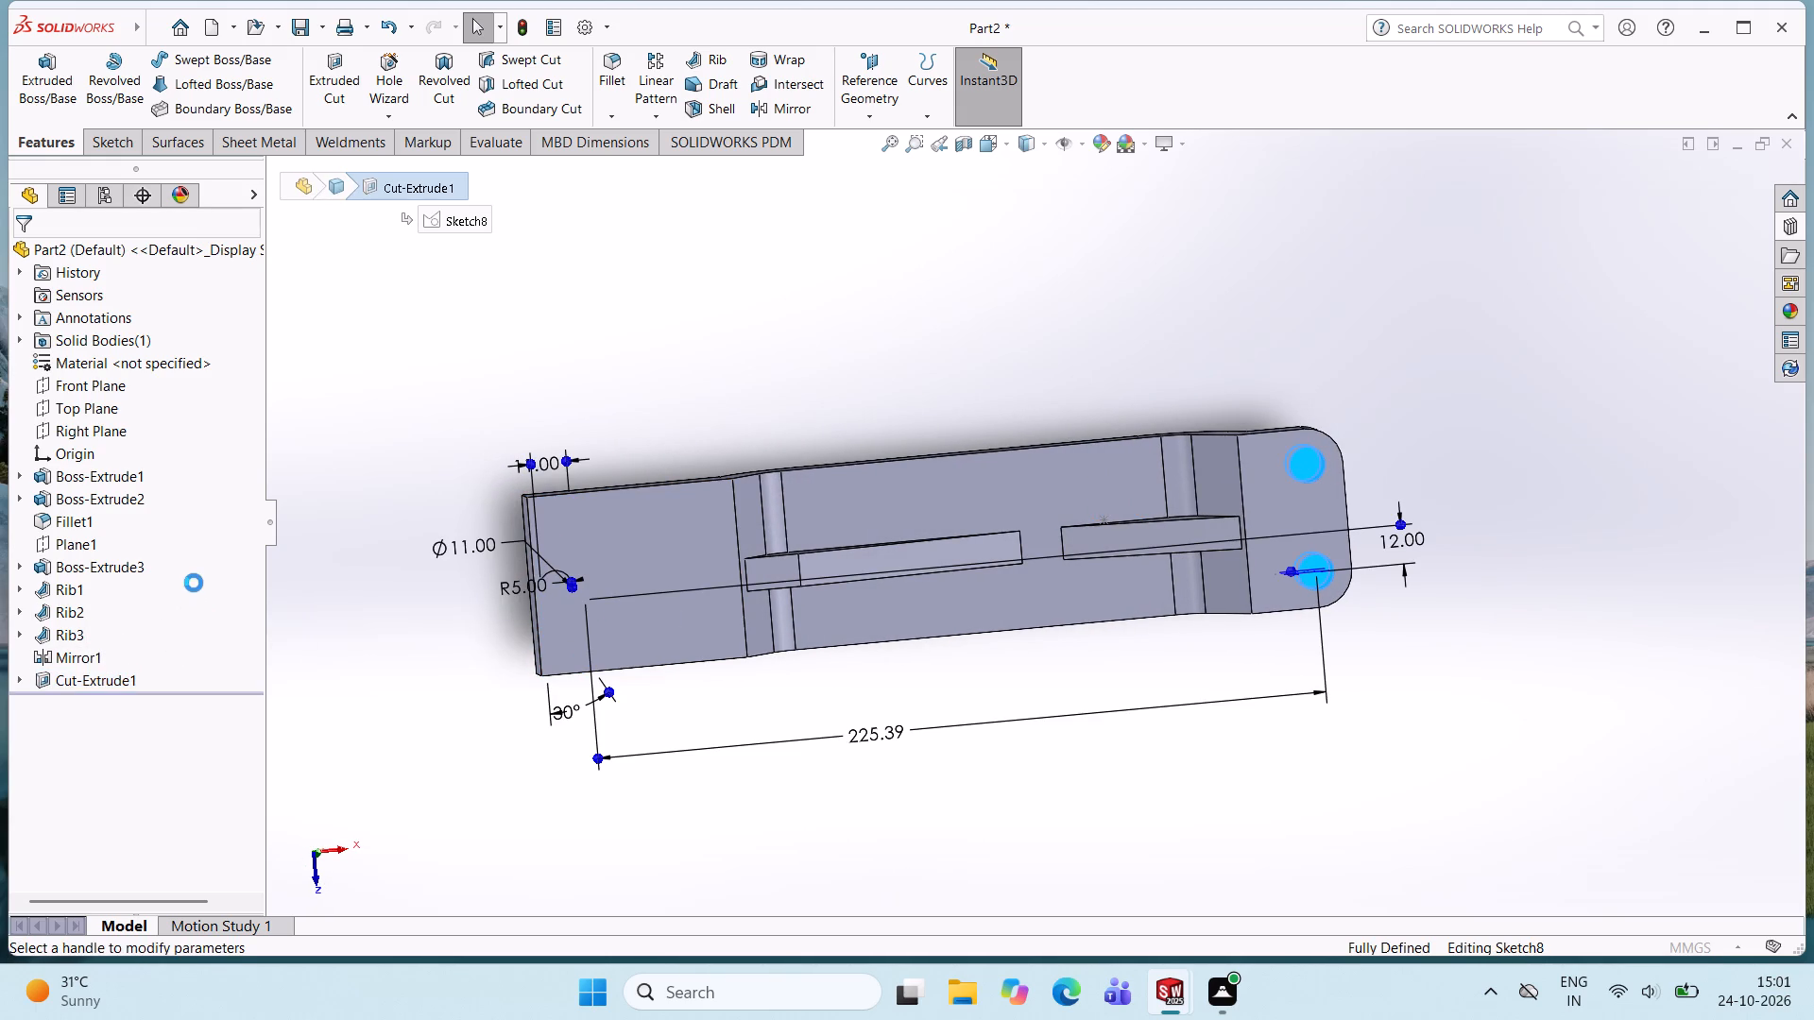
{"action": "middle_click_drag", "start_coordinate": [598, 554], "coordinate": [685, 545]}
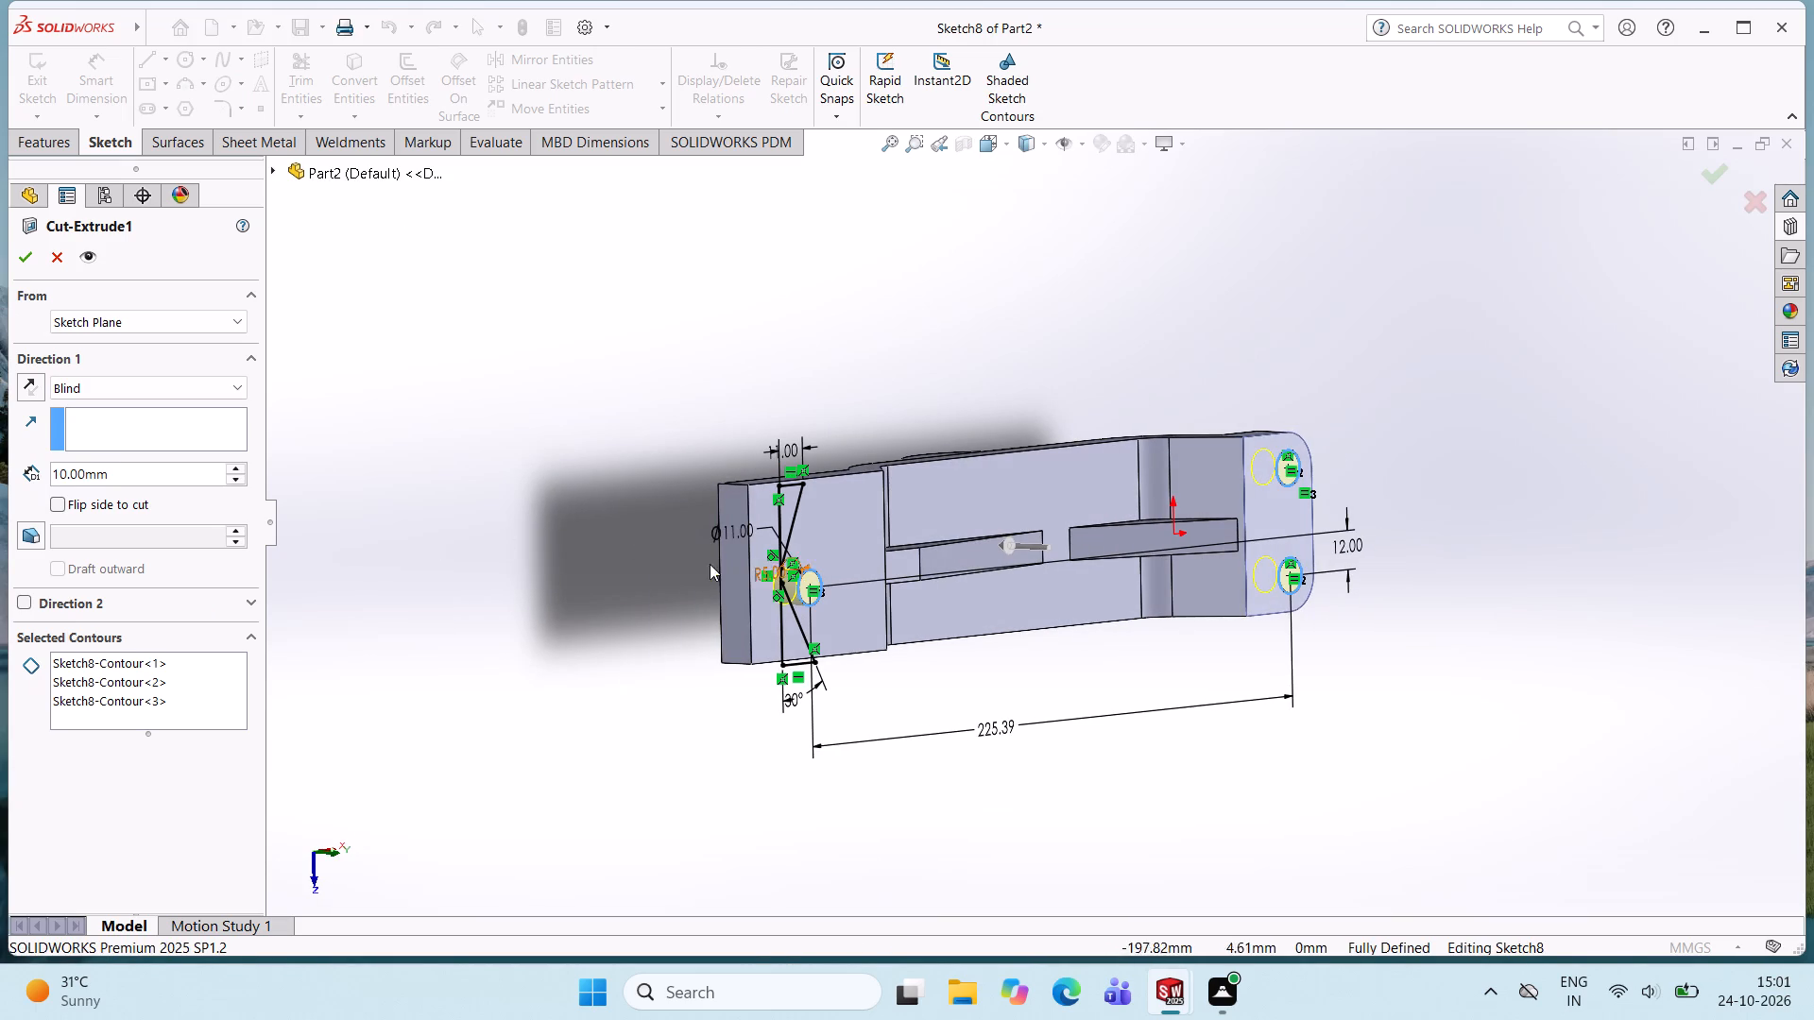
{"action": "left_click", "coordinate": [28, 394]}
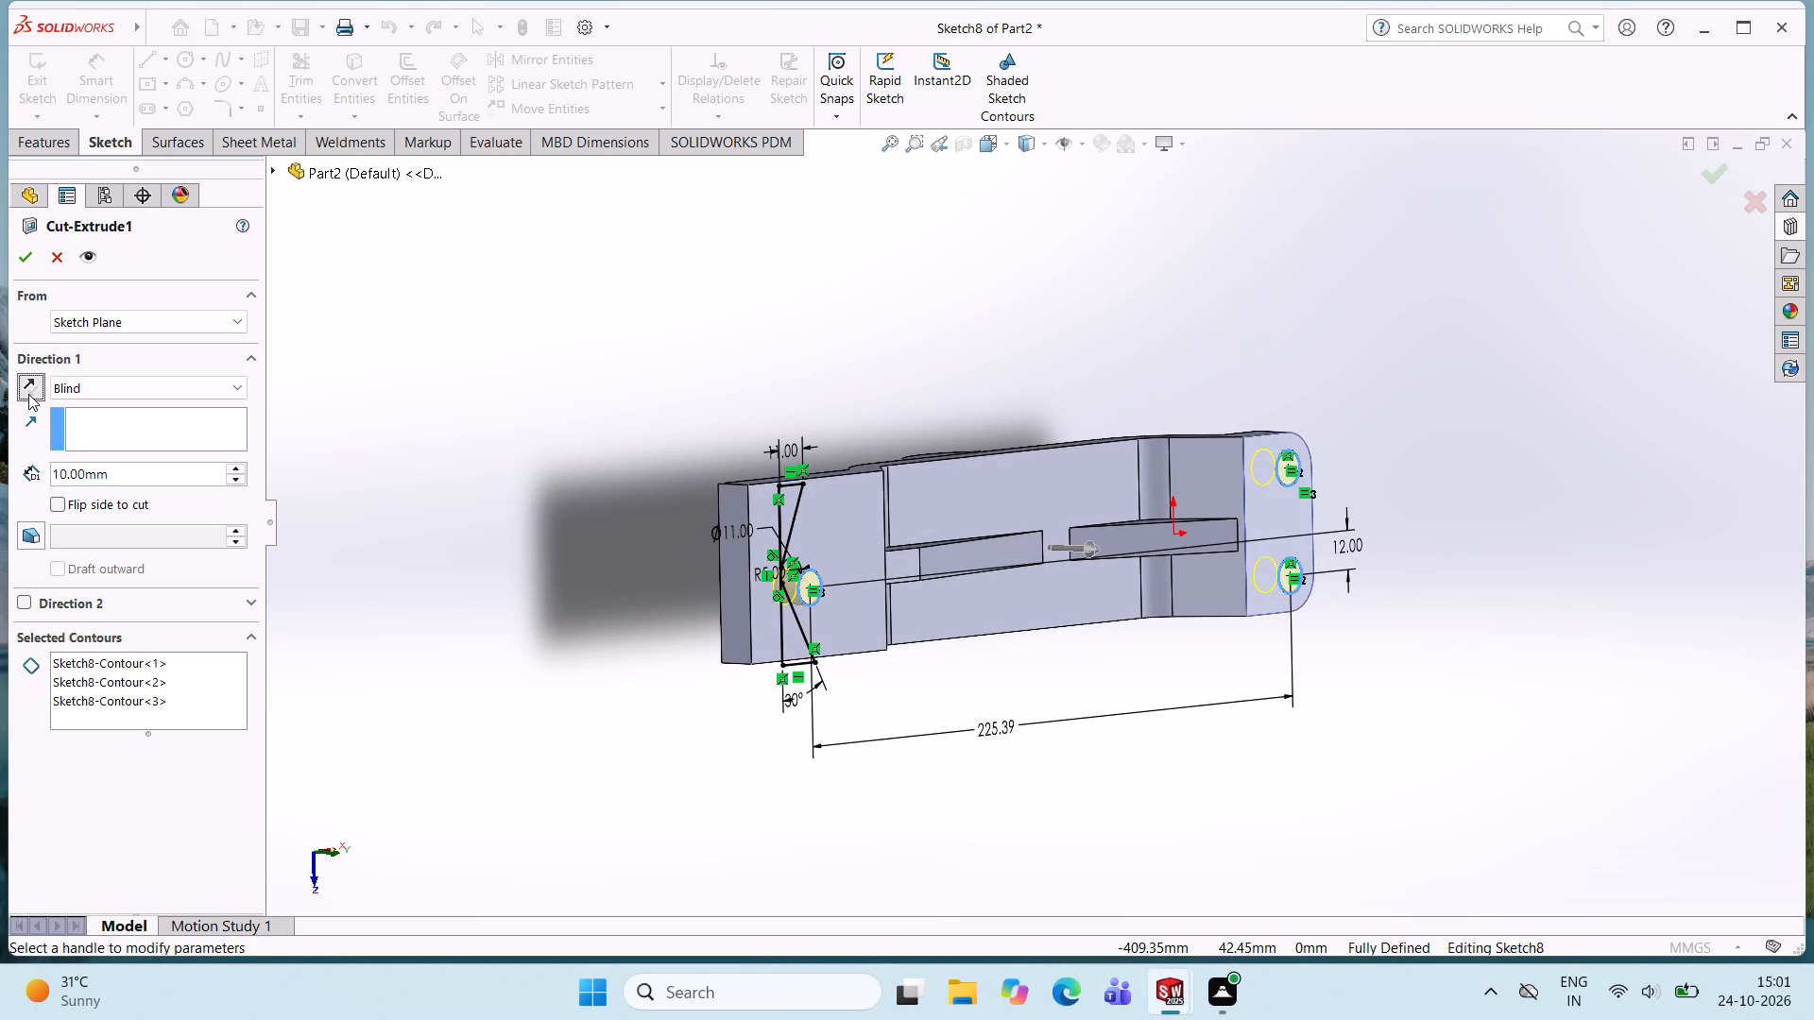
{"action": "left_click", "coordinate": [28, 393]}
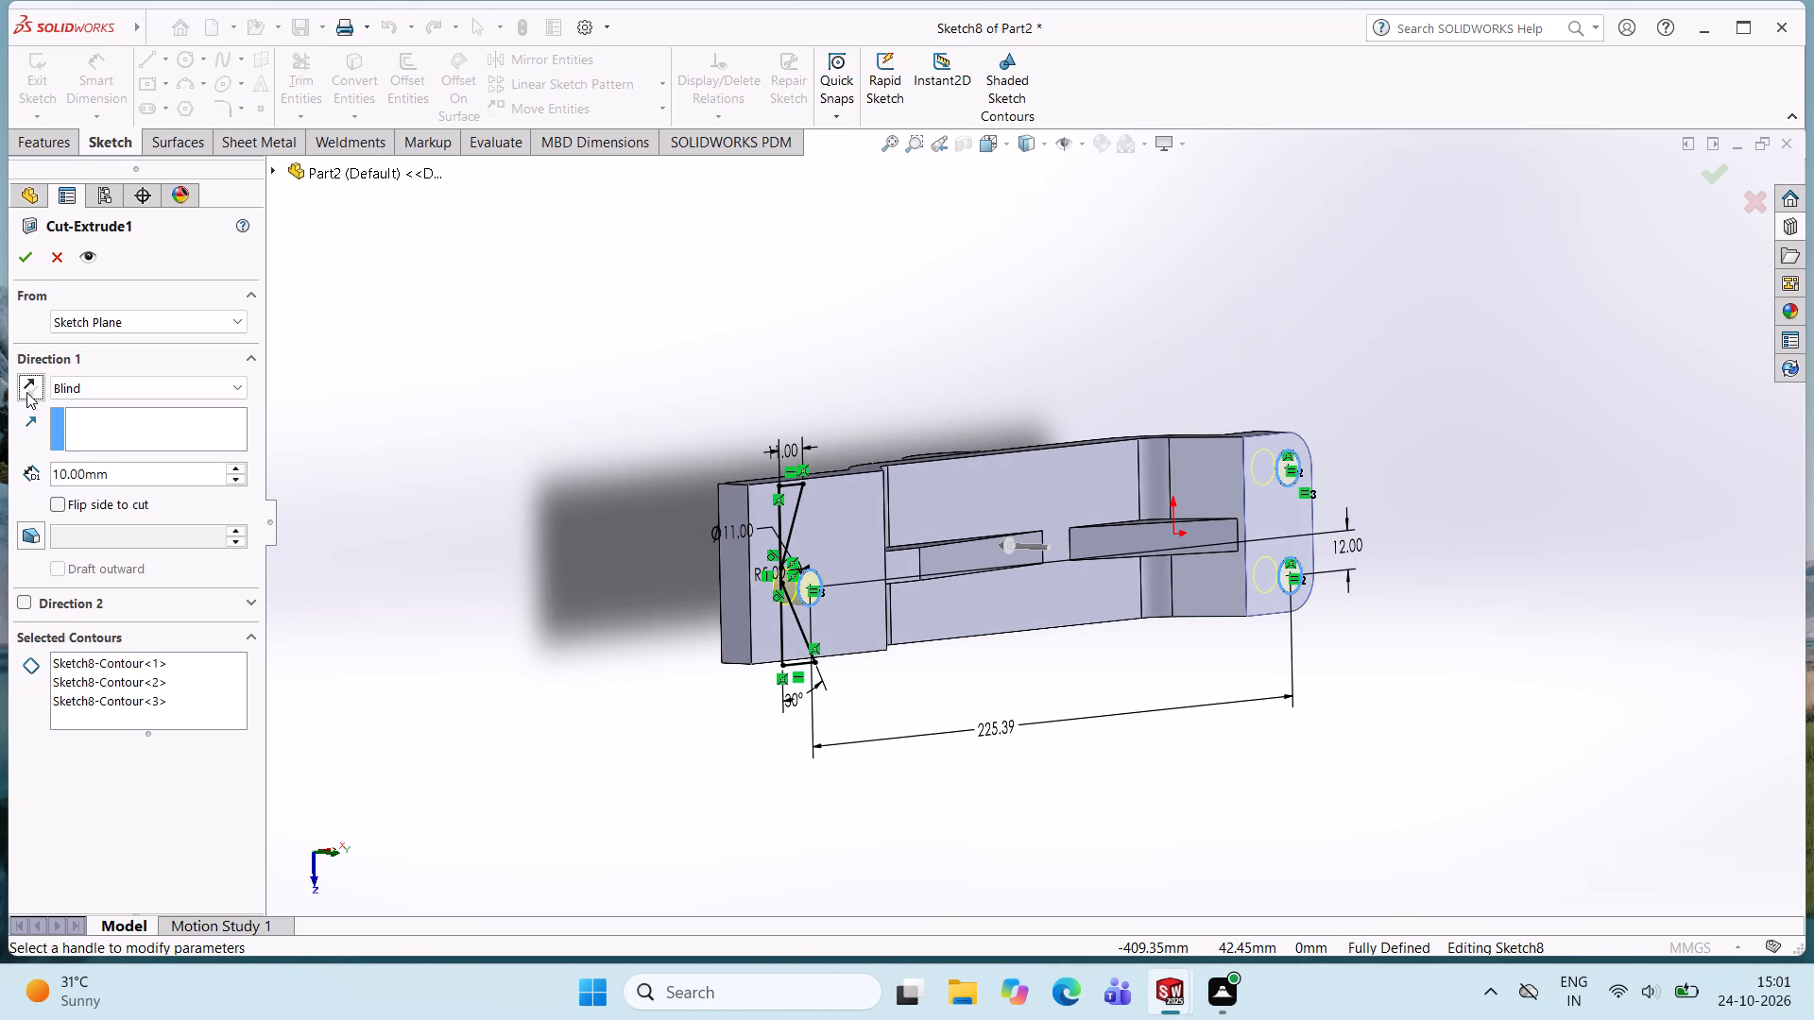
{"action": "left_click_drag", "start_coordinate": [111, 480], "coordinate": [102, 480]}
{"action": "left_click_drag", "start_coordinate": [102, 480], "coordinate": [12, 490]}
{"action": "type", "text": "20"}
{"action": "key", "text": "Return"}
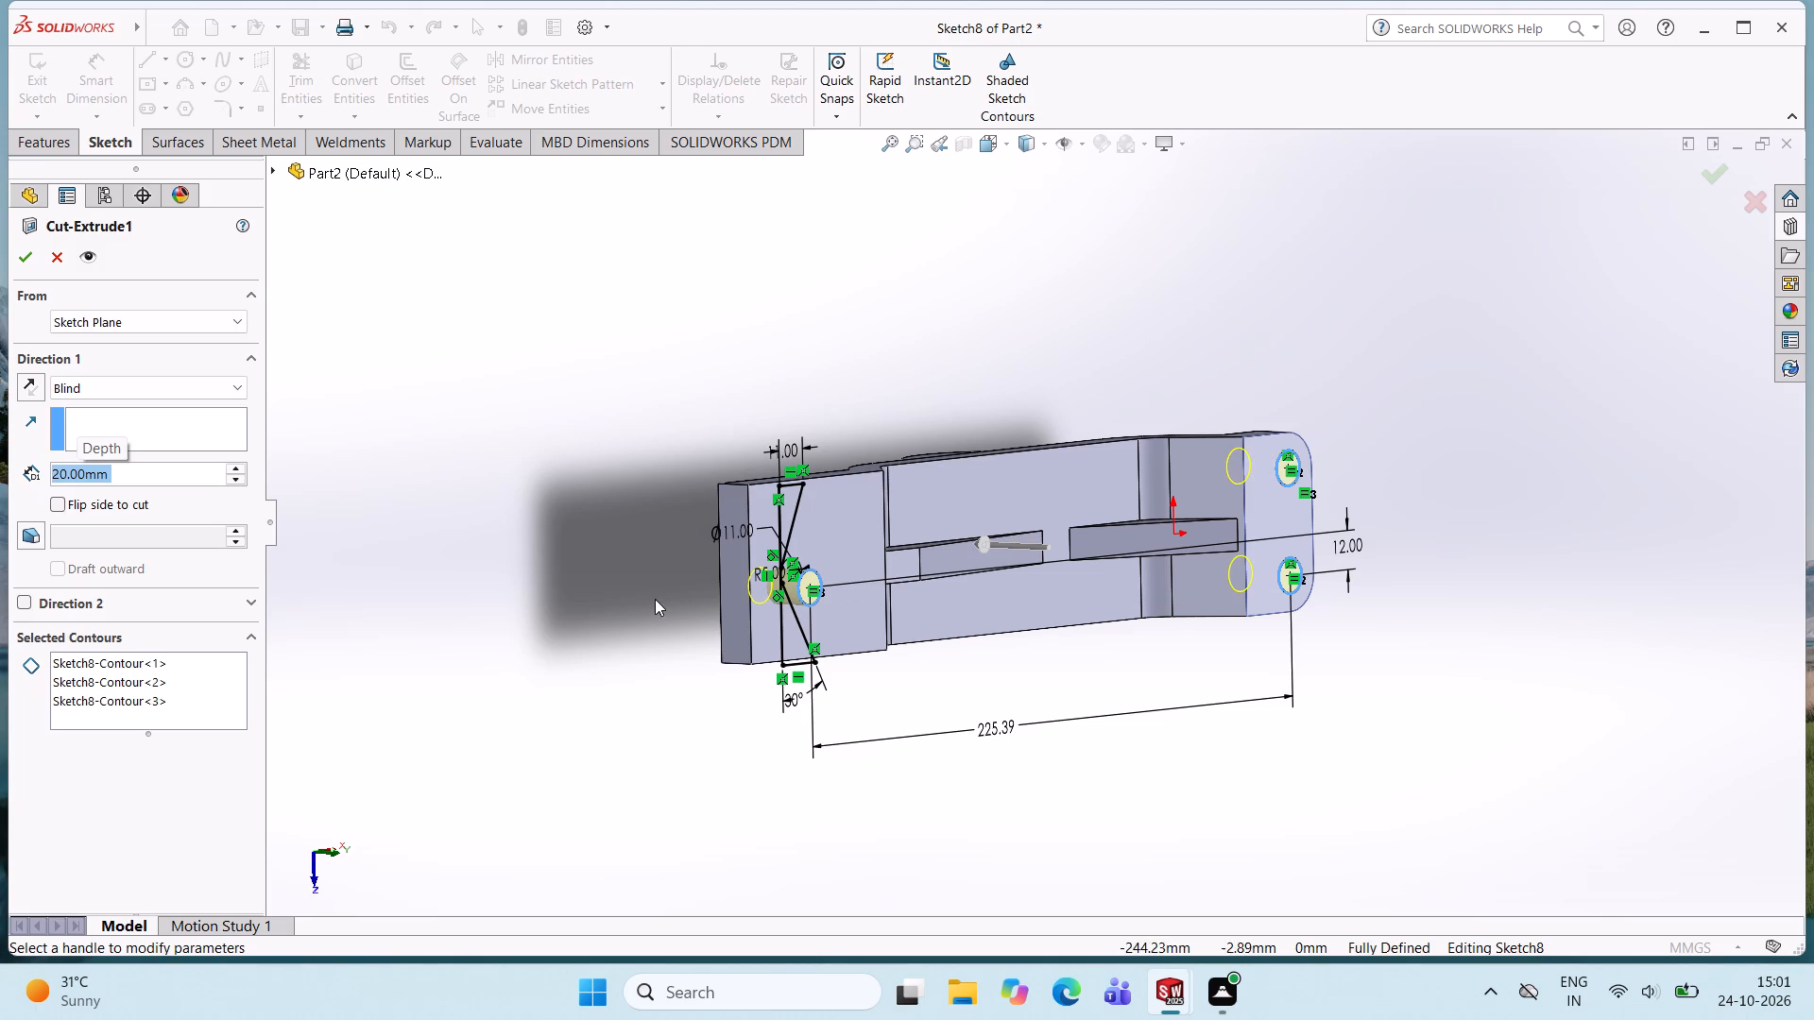
{"action": "middle_click_drag", "start_coordinate": [827, 611], "coordinate": [836, 611]}
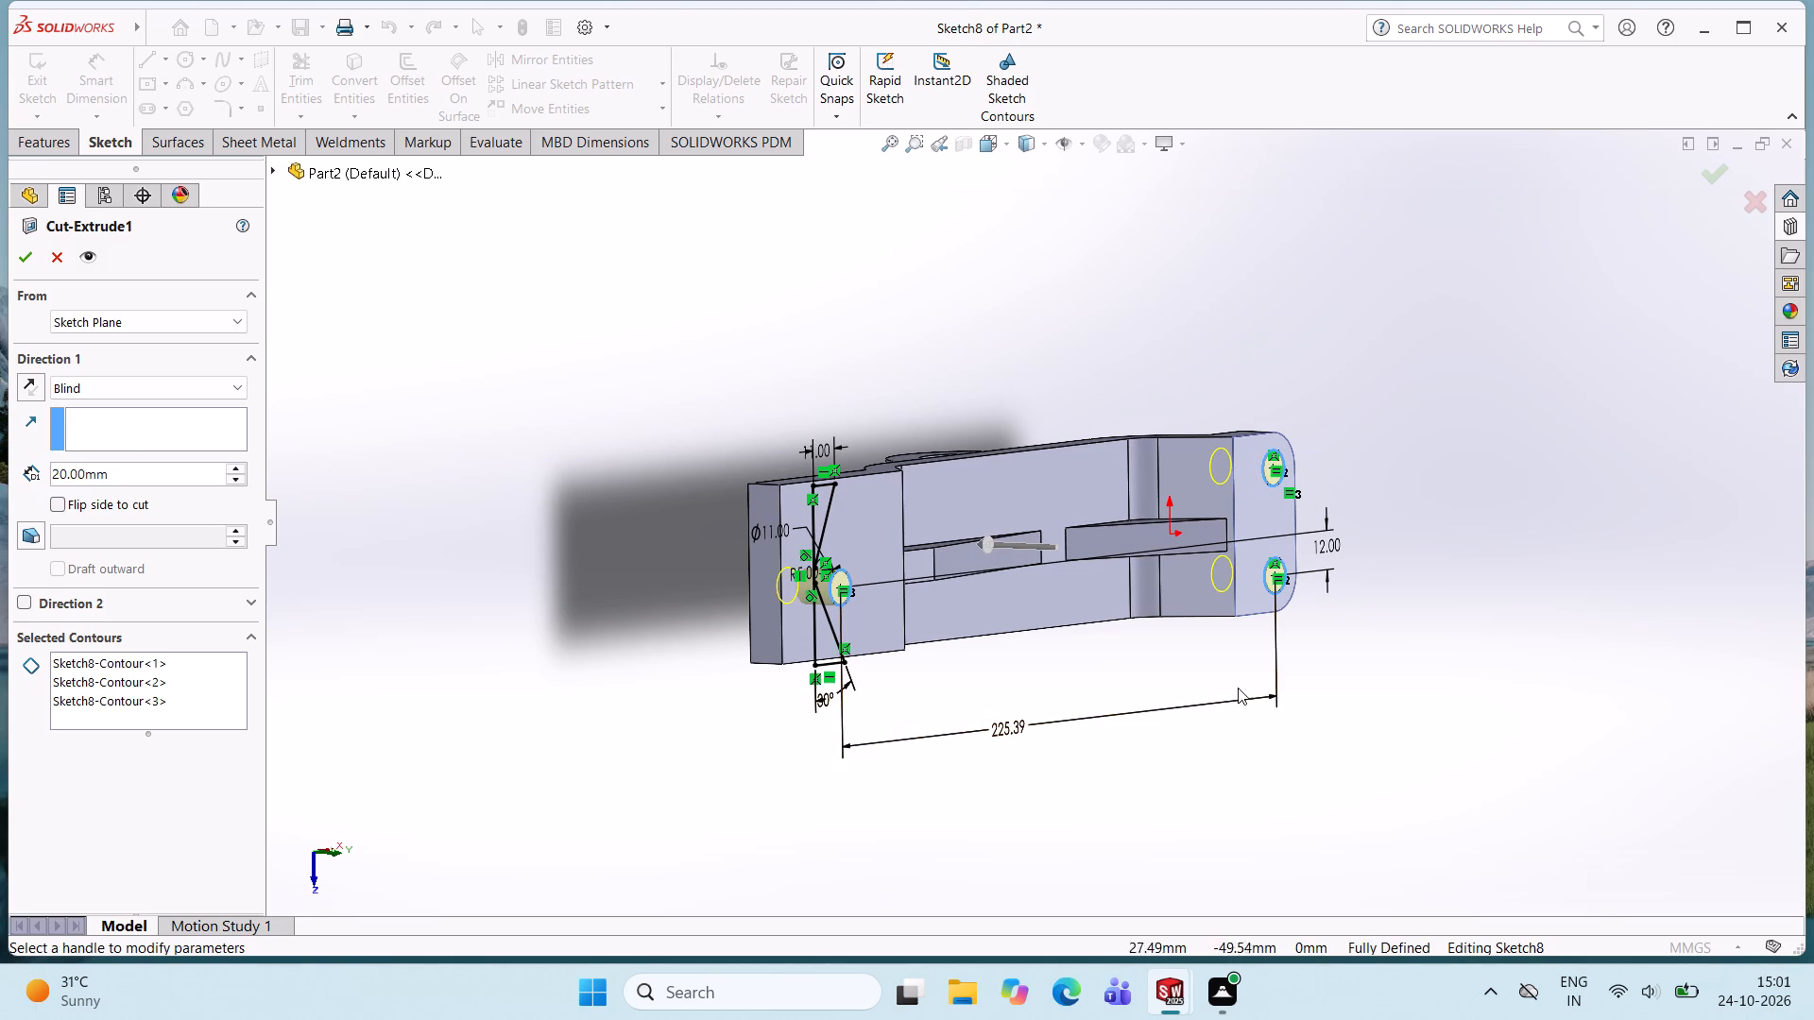
{"action": "middle_click_drag", "start_coordinate": [831, 708], "coordinate": [911, 705]}
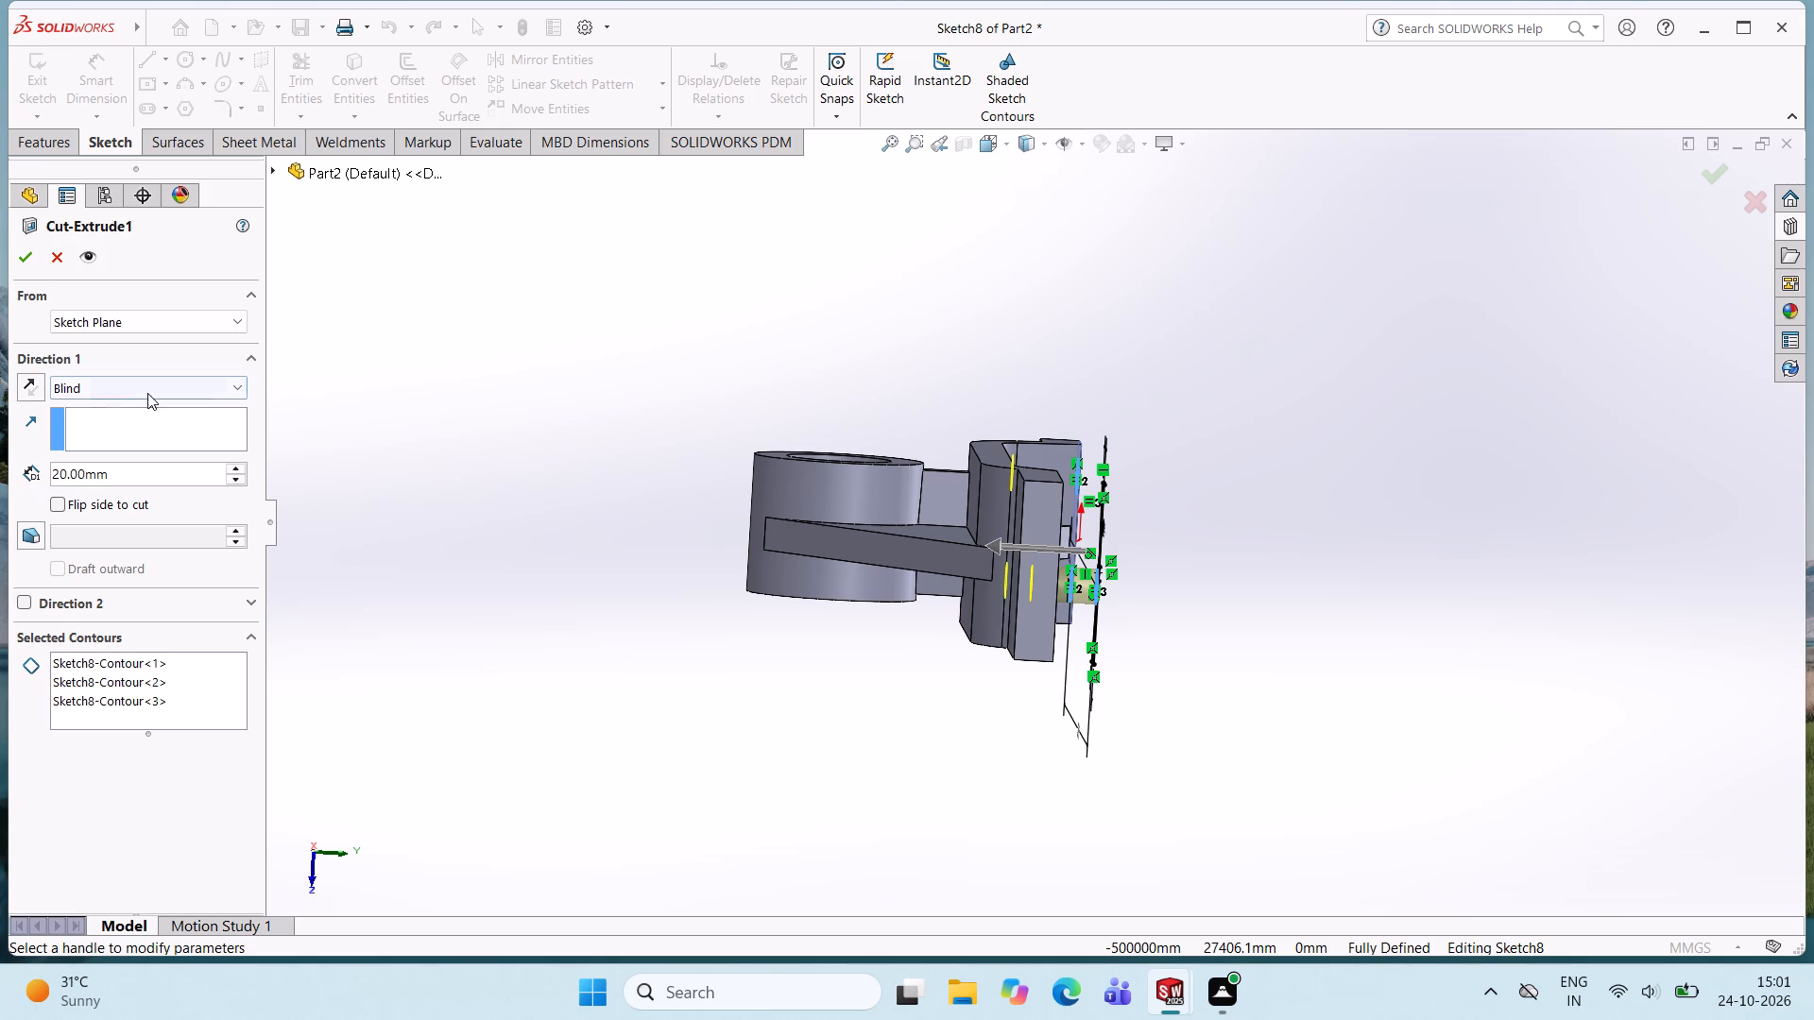
{"action": "left_click", "coordinate": [26, 383]}
{"action": "left_click", "coordinate": [27, 383]}
{"action": "left_click", "coordinate": [18, 256]}
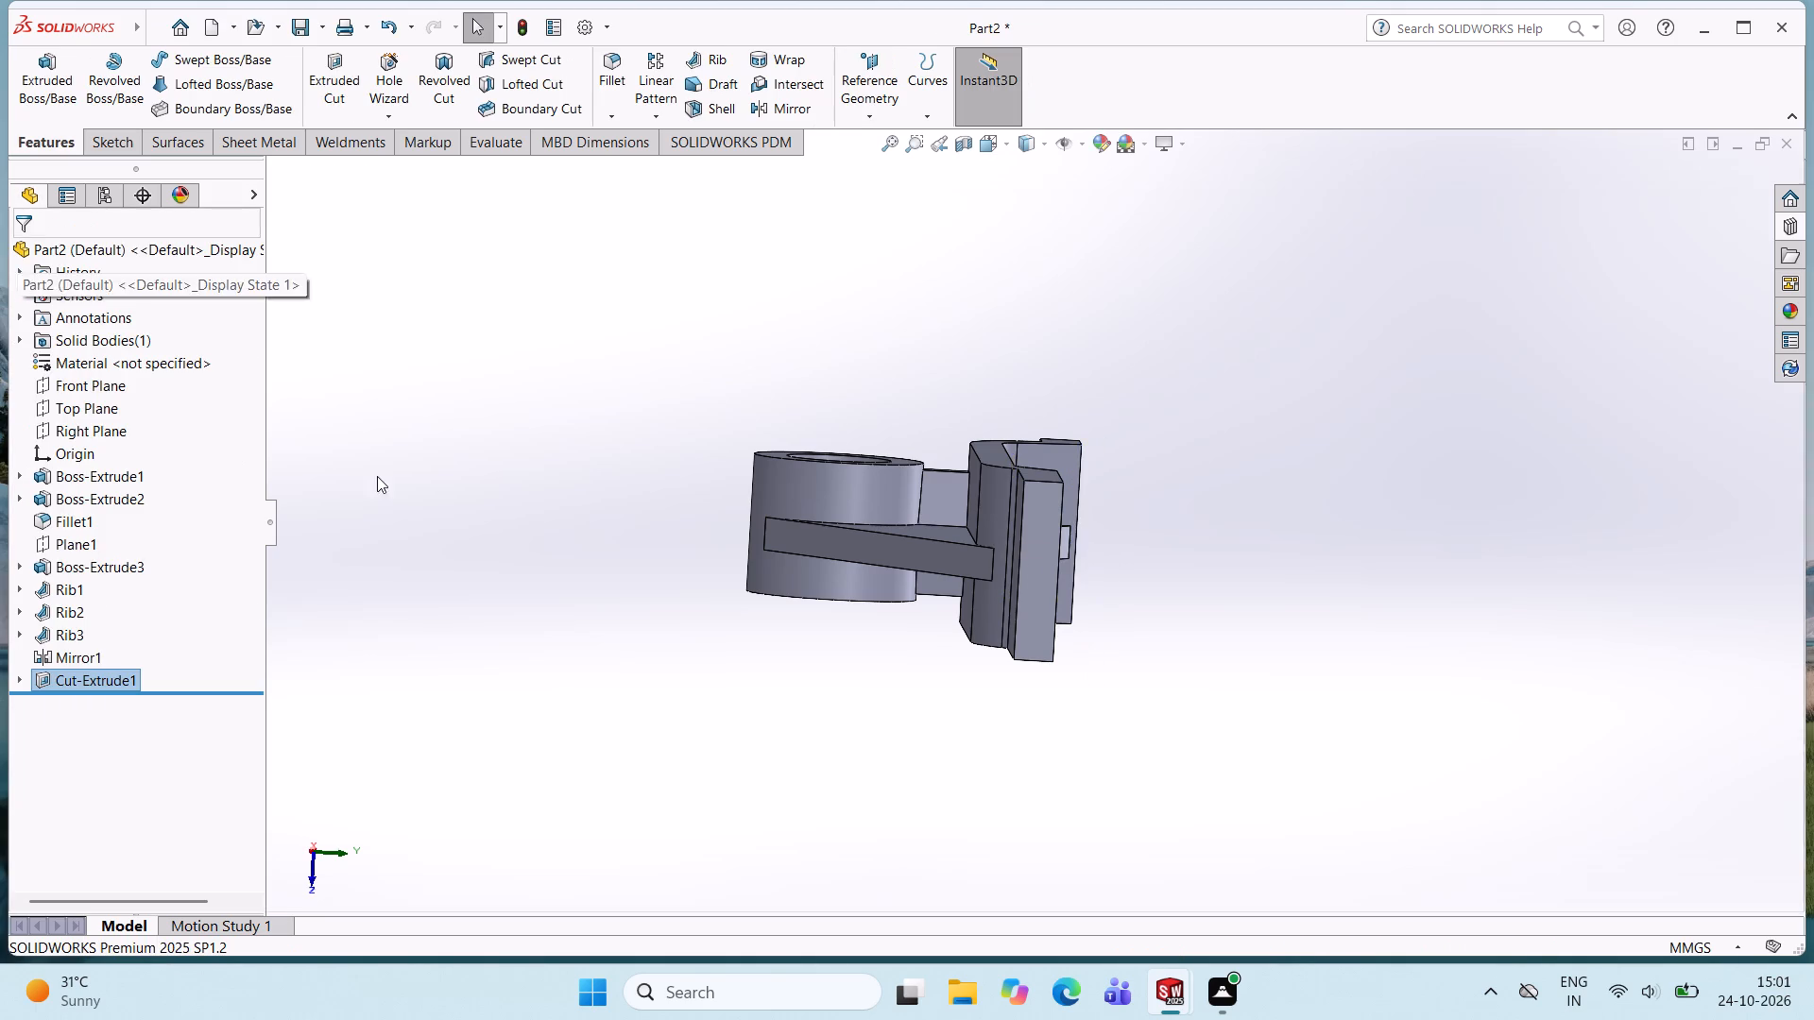
{"action": "middle_click_drag", "start_coordinate": [1027, 511], "coordinate": [863, 518]}
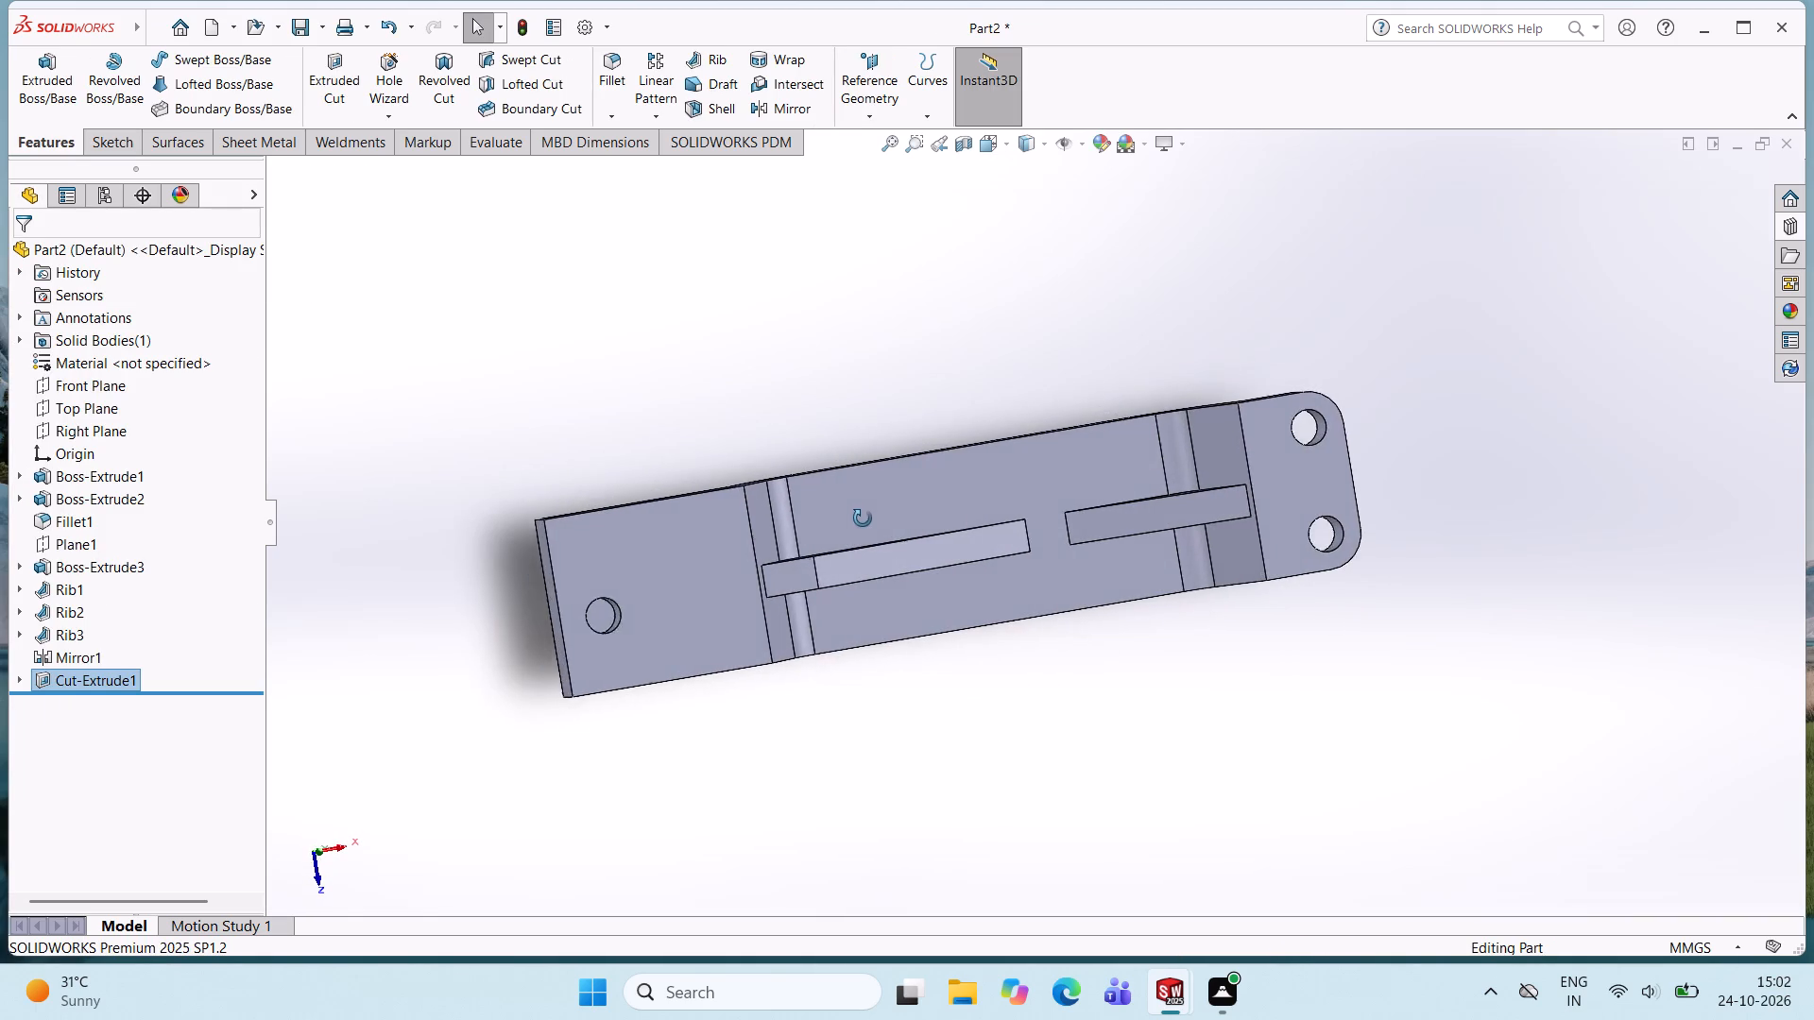
{"action": "middle_click_drag", "start_coordinate": [863, 518], "coordinate": [872, 517]}
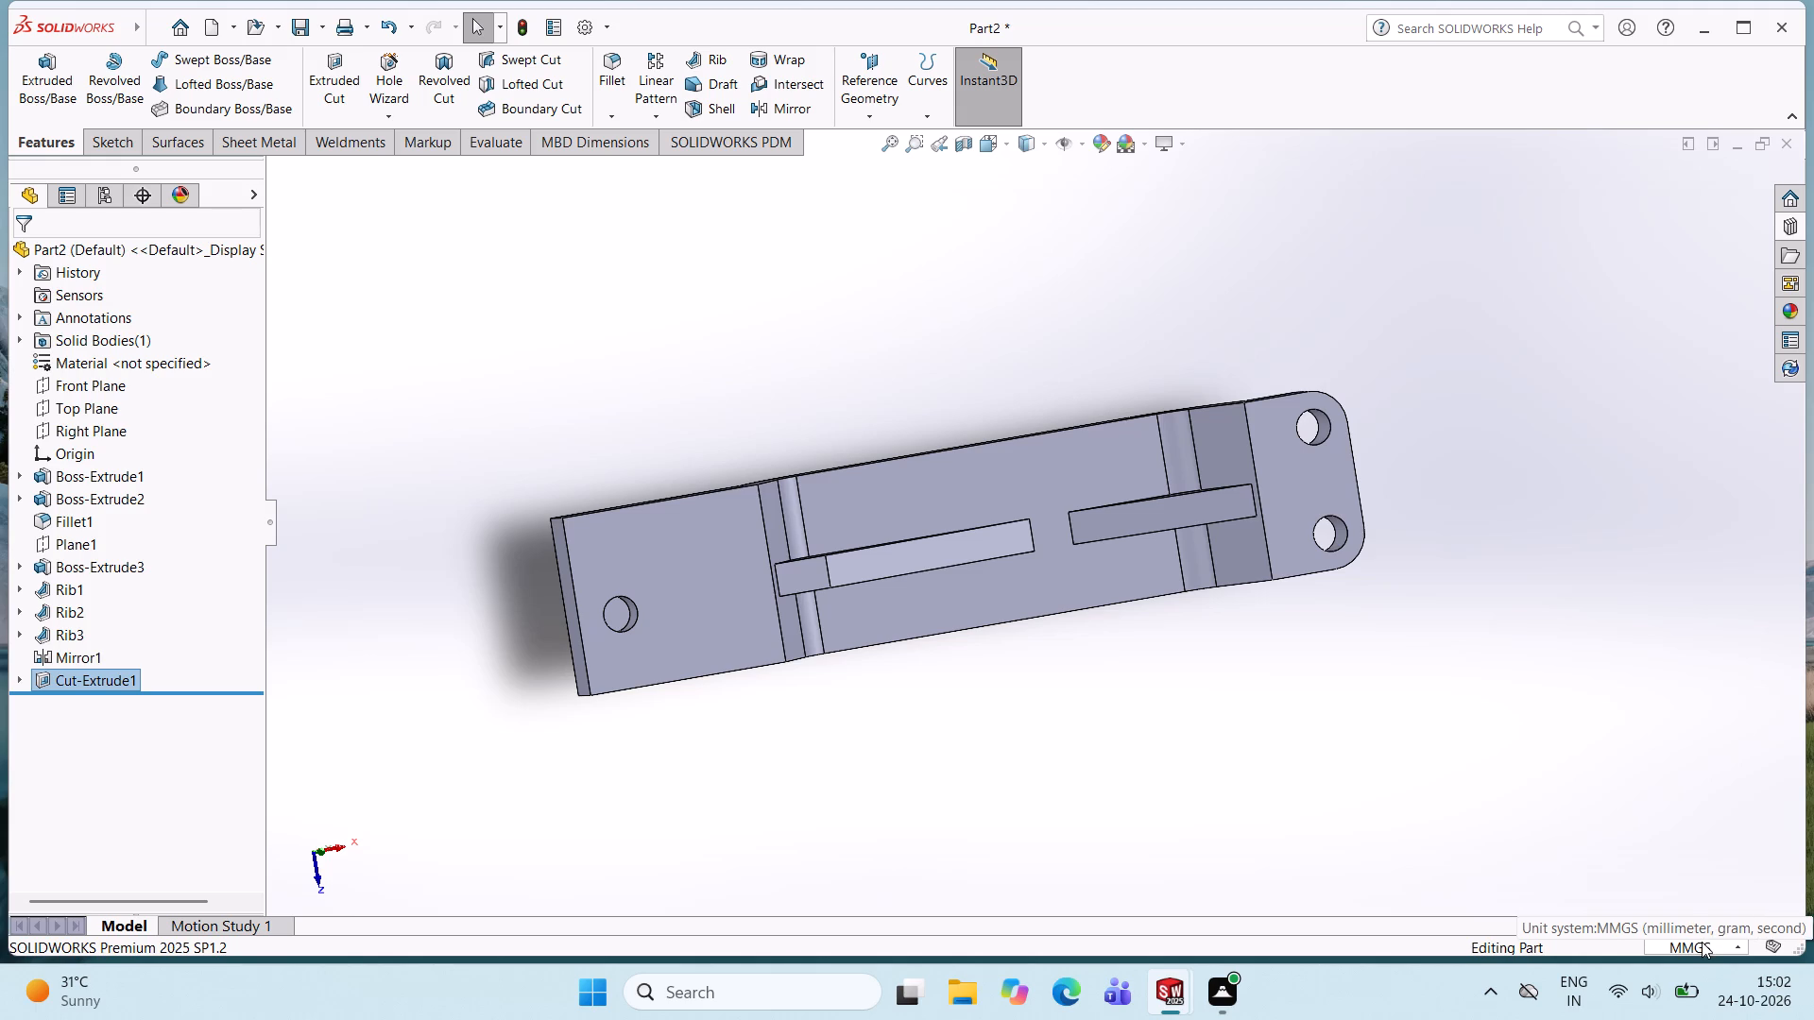
Edit the hole cut-extrude and set its blind depth to 30 mm.
{"action": "middle_click_drag", "start_coordinate": [987, 549], "coordinate": [965, 164]}
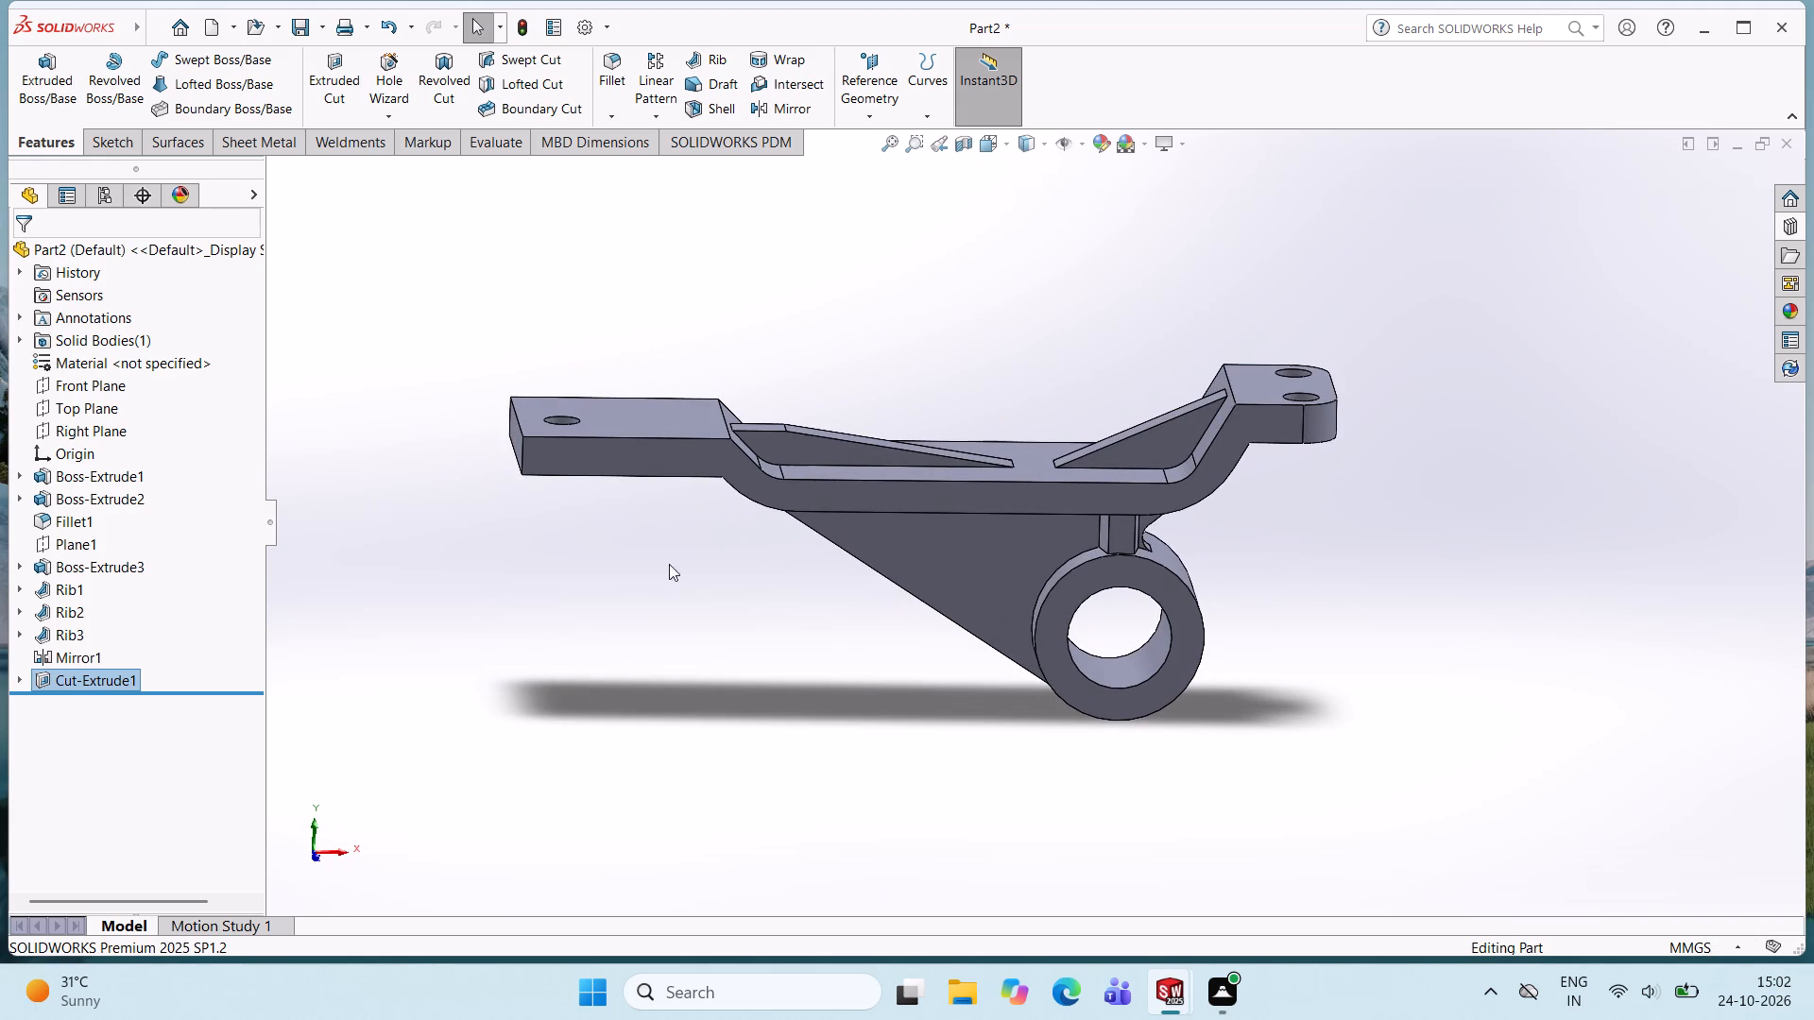
{"action": "middle_click", "coordinate": [712, 379]}
{"action": "middle_click_drag", "start_coordinate": [627, 550], "coordinate": [642, 541]}
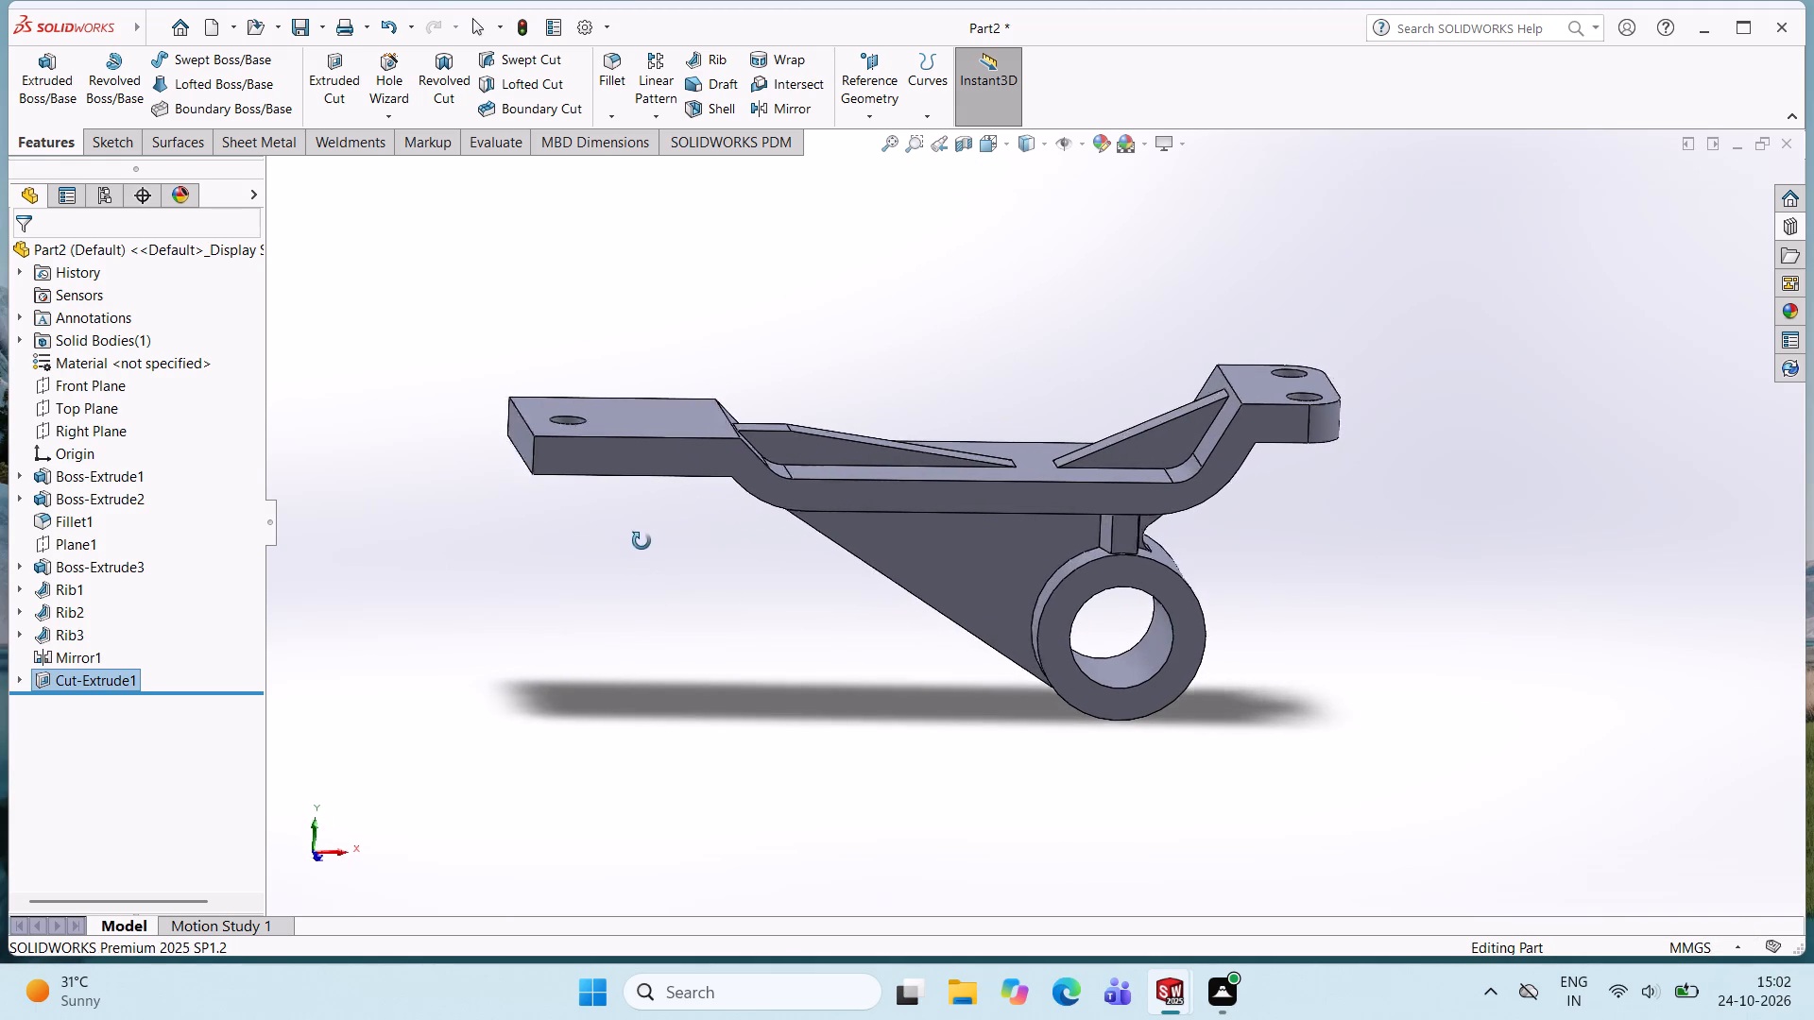
{"action": "middle_click_drag", "start_coordinate": [642, 541], "coordinate": [647, 469]}
{"action": "middle_click_drag", "start_coordinate": [686, 424], "coordinate": [663, 687]}
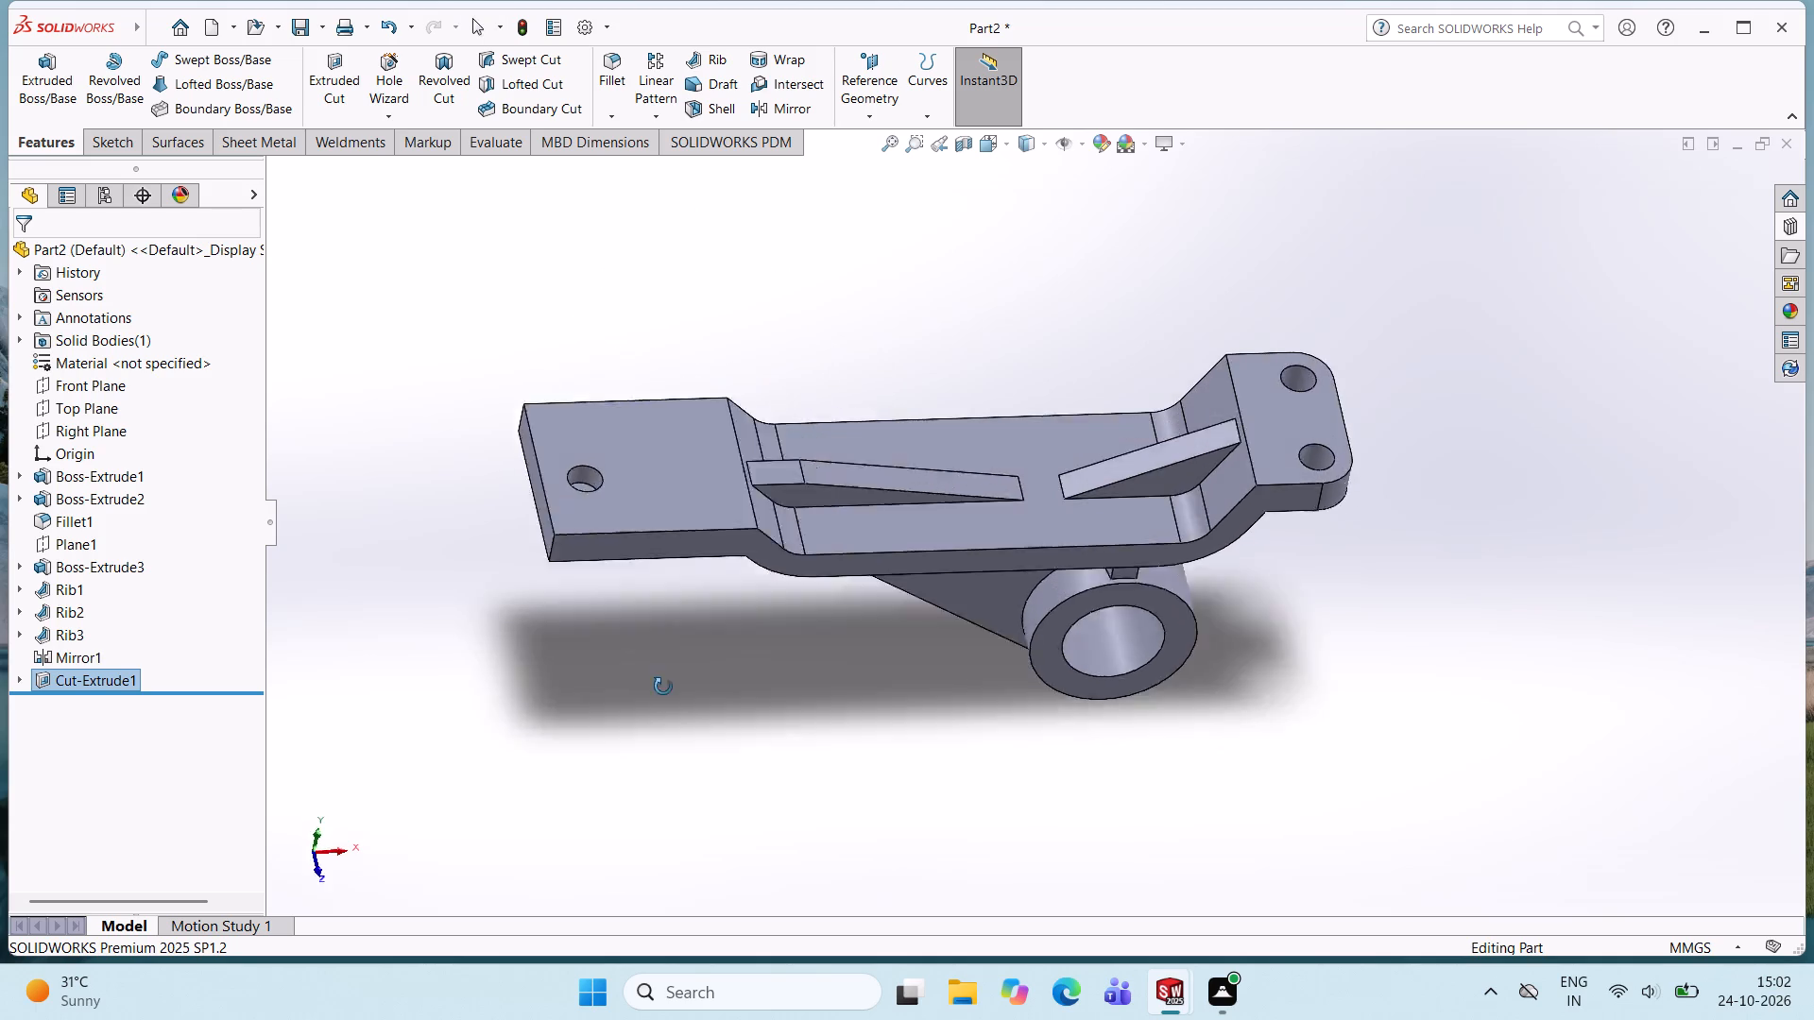
{"action": "middle_click_drag", "start_coordinate": [663, 687], "coordinate": [659, 773]}
{"action": "right_click", "coordinate": [110, 686]}
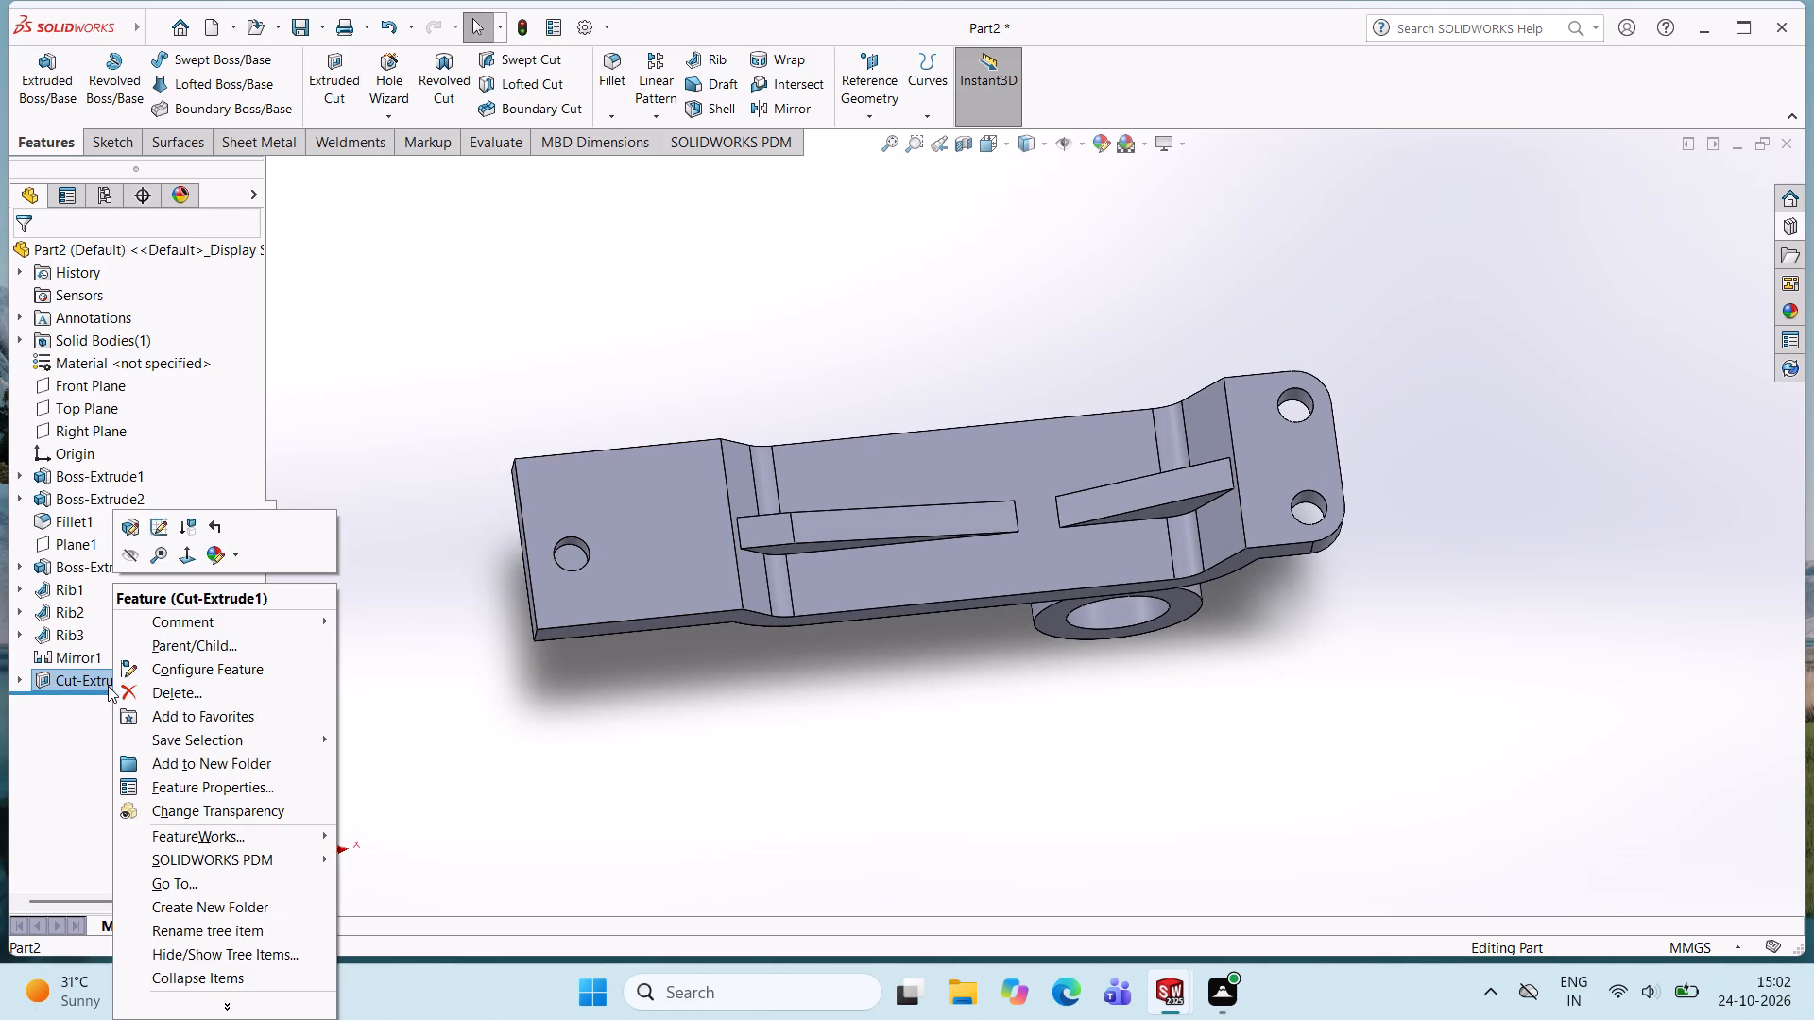
{"action": "left_click", "coordinate": [128, 532]}
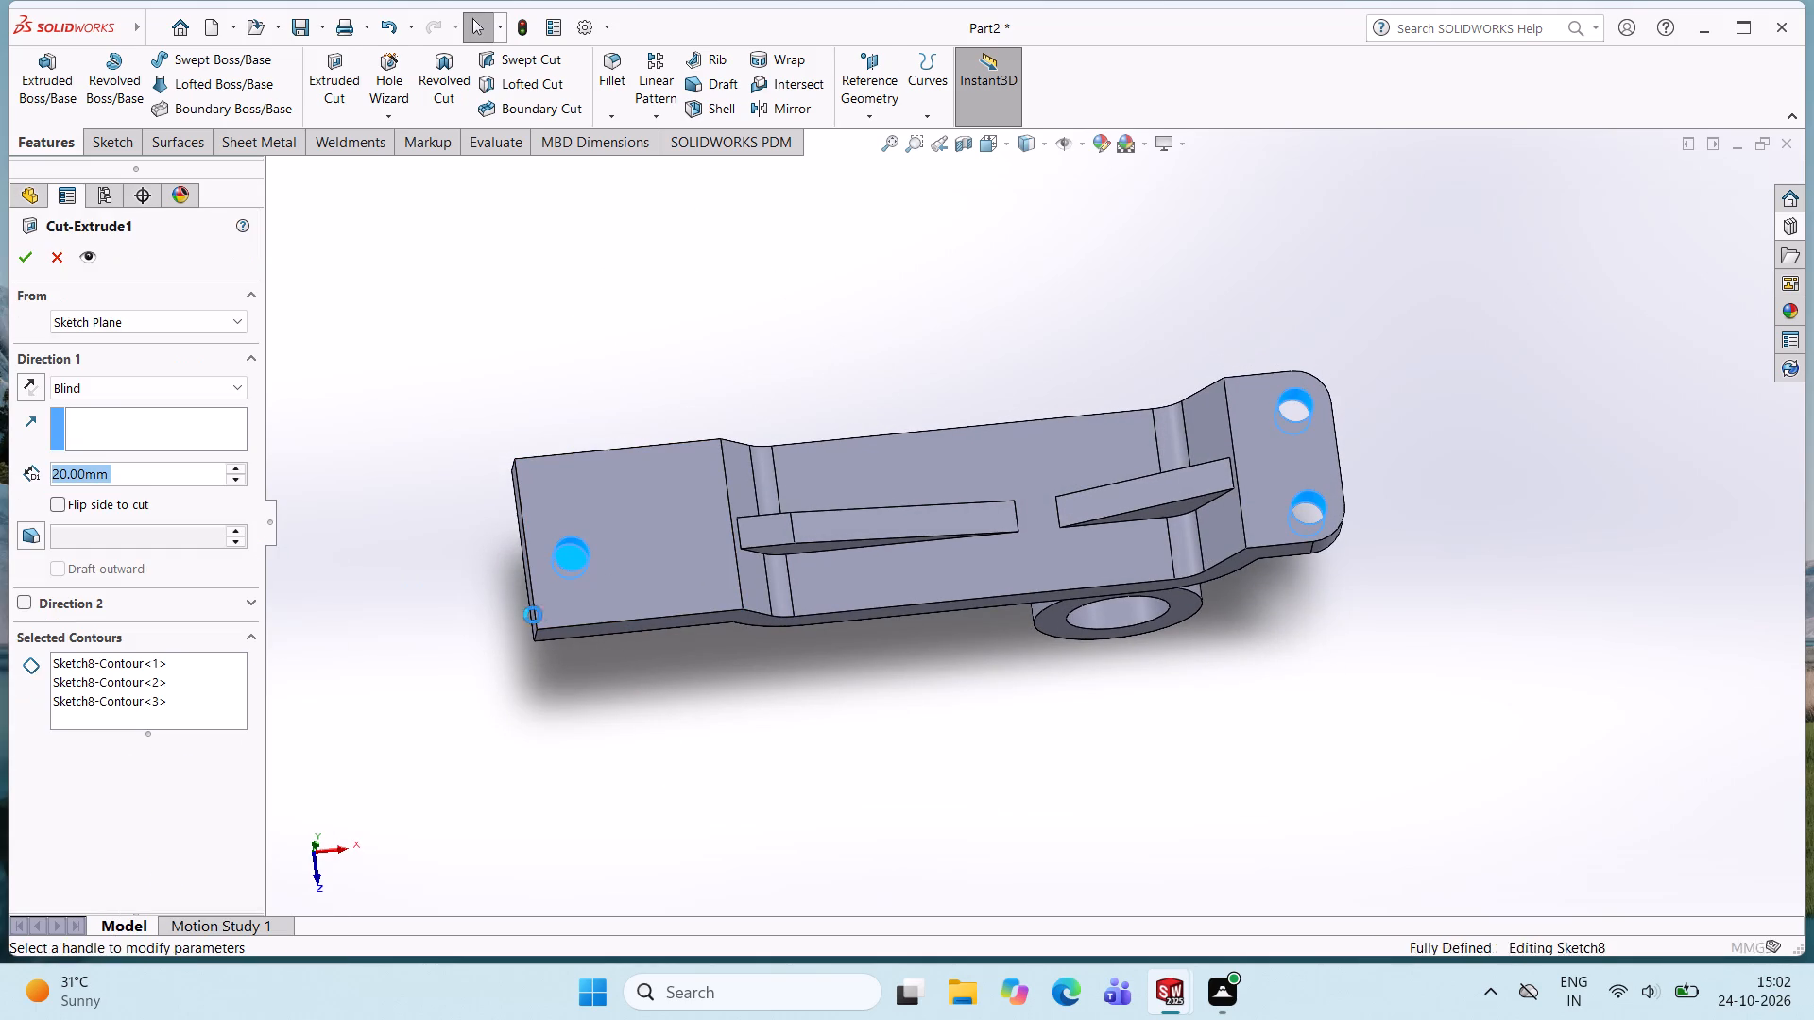
{"action": "middle_click", "coordinate": [523, 610]}
{"action": "middle_click_drag", "start_coordinate": [581, 561], "coordinate": [693, 468]}
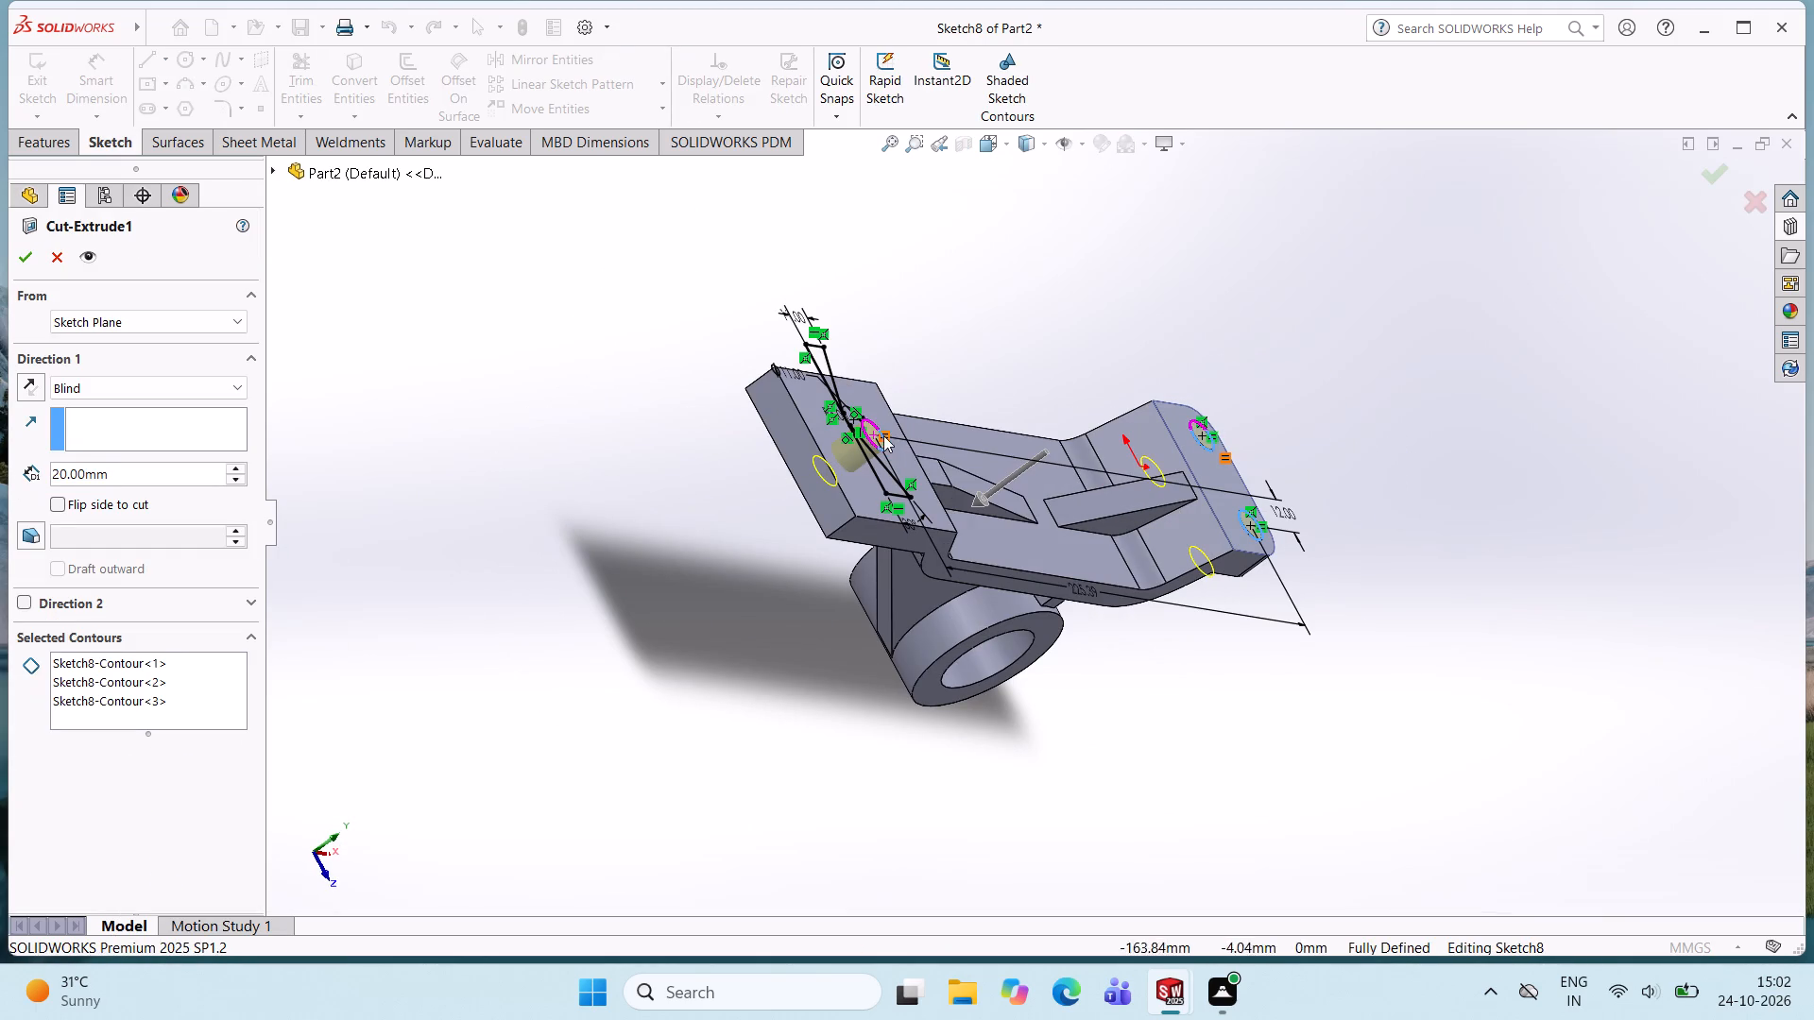
{"action": "left_click_drag", "start_coordinate": [878, 435], "coordinate": [777, 511]}
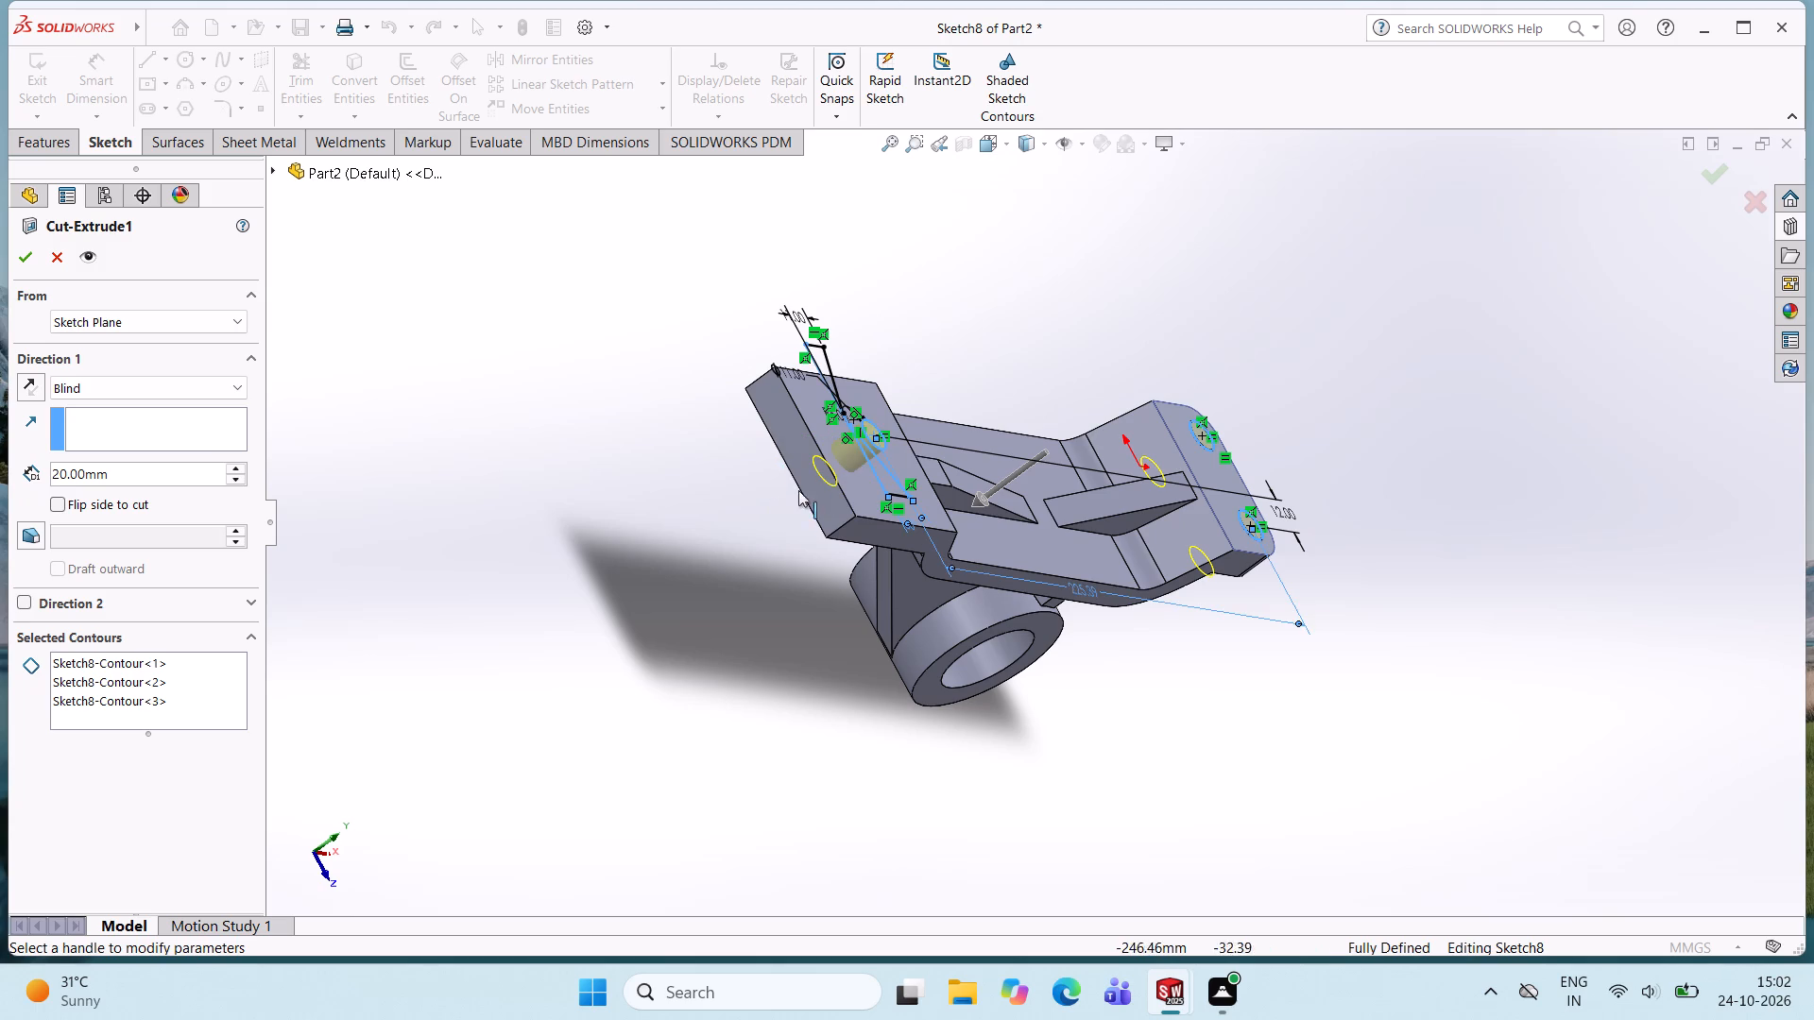
{"action": "scroll", "coordinate": [858, 443], "scroll_direction": "down", "scroll_amount": 6}
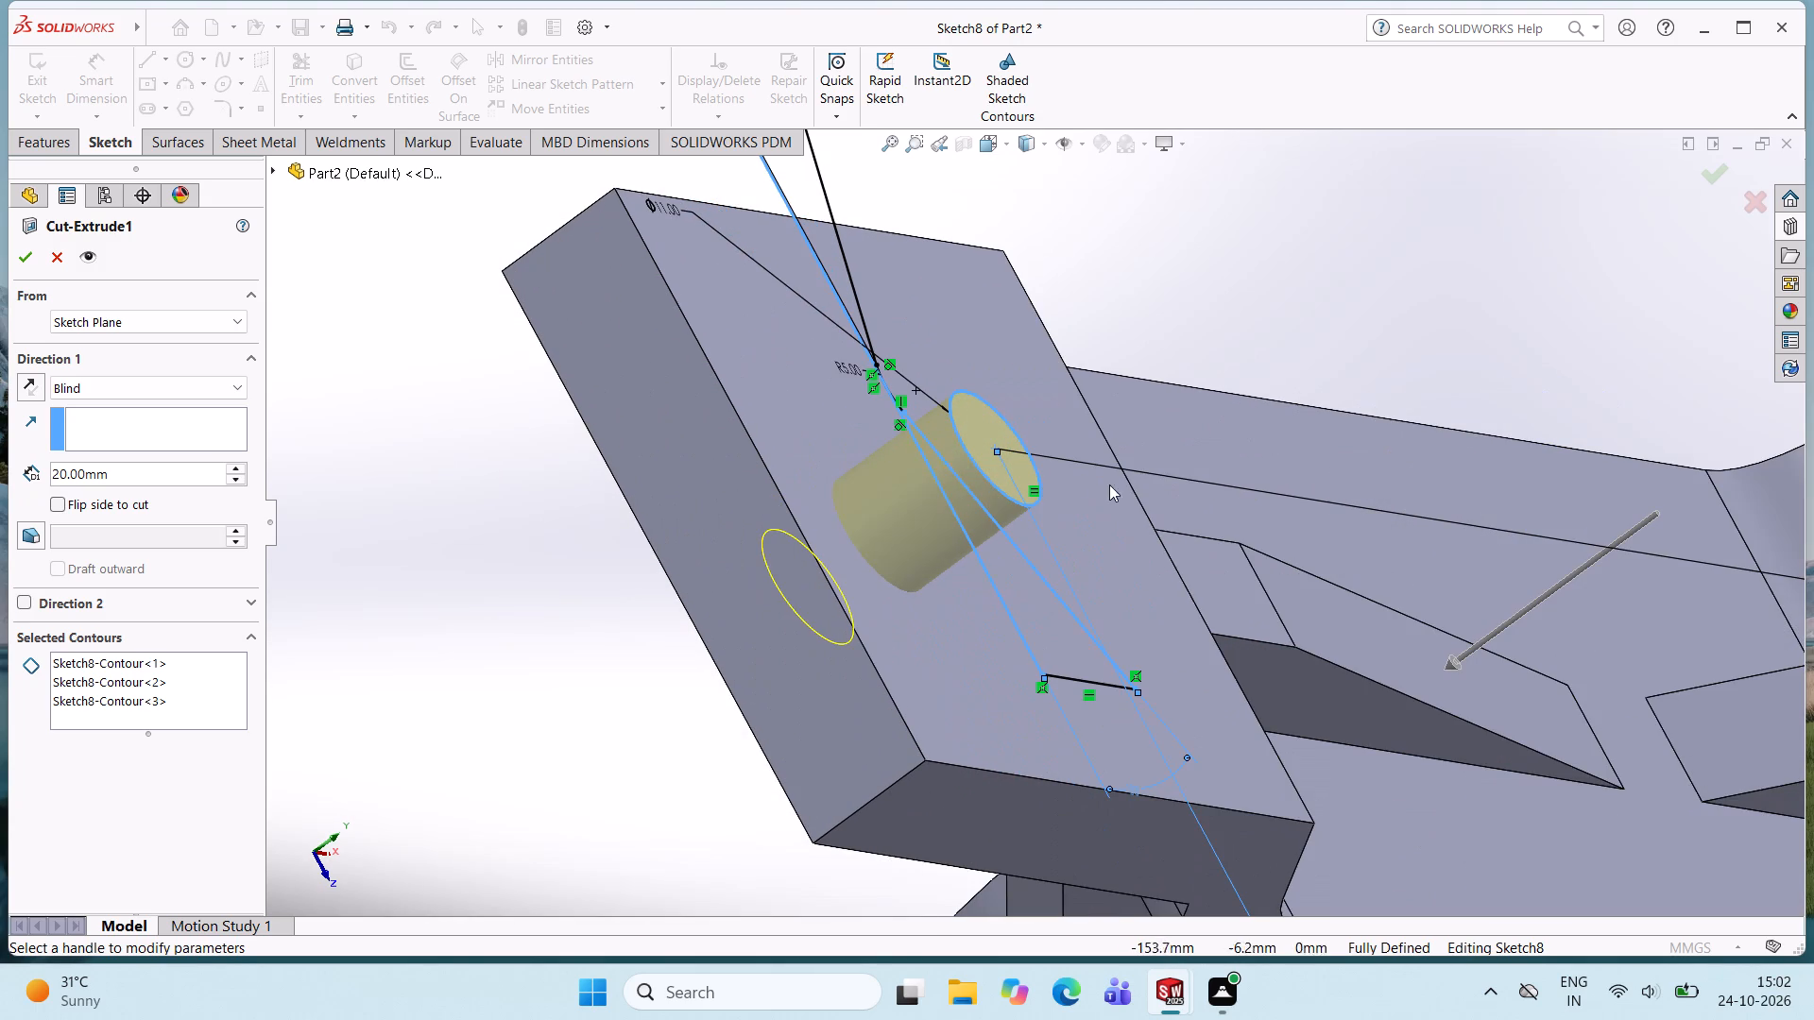
{"action": "scroll", "coordinate": [748, 498], "scroll_direction": "up", "scroll_amount": 7}
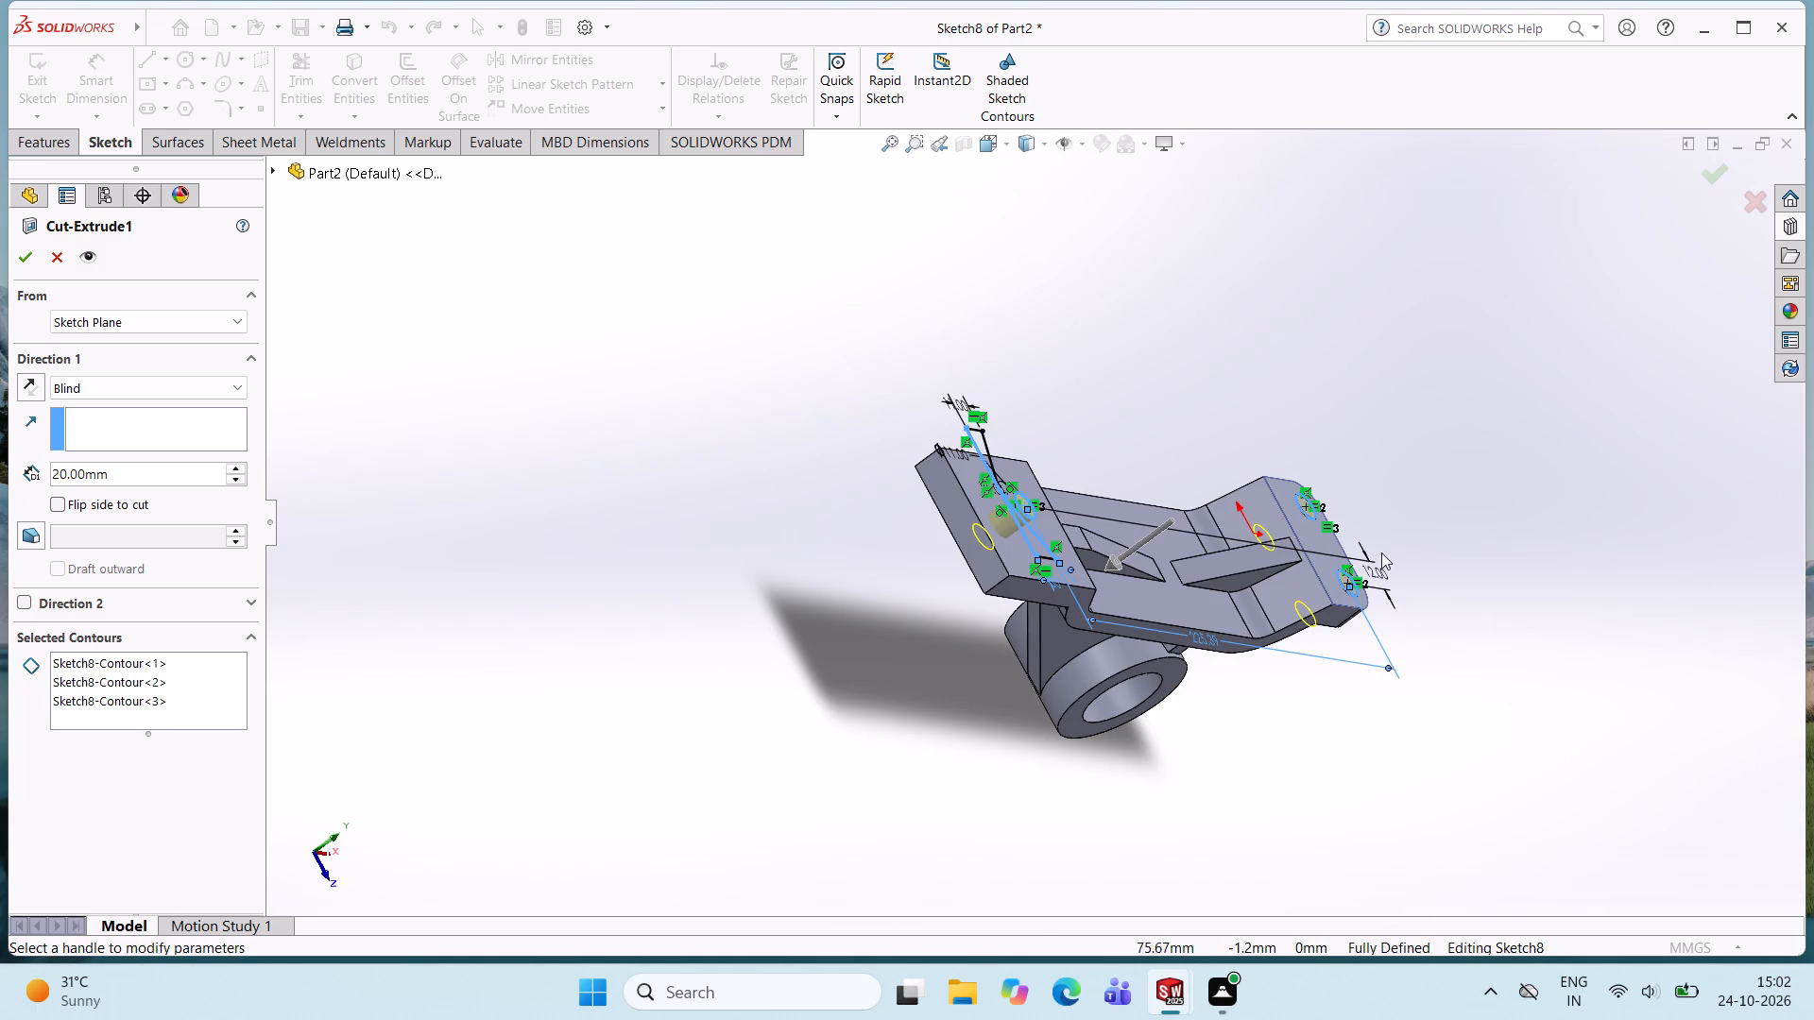
{"action": "scroll", "coordinate": [1404, 557], "scroll_direction": "down", "scroll_amount": 1}
{"action": "middle_click_drag", "start_coordinate": [1234, 518], "coordinate": [1147, 514]}
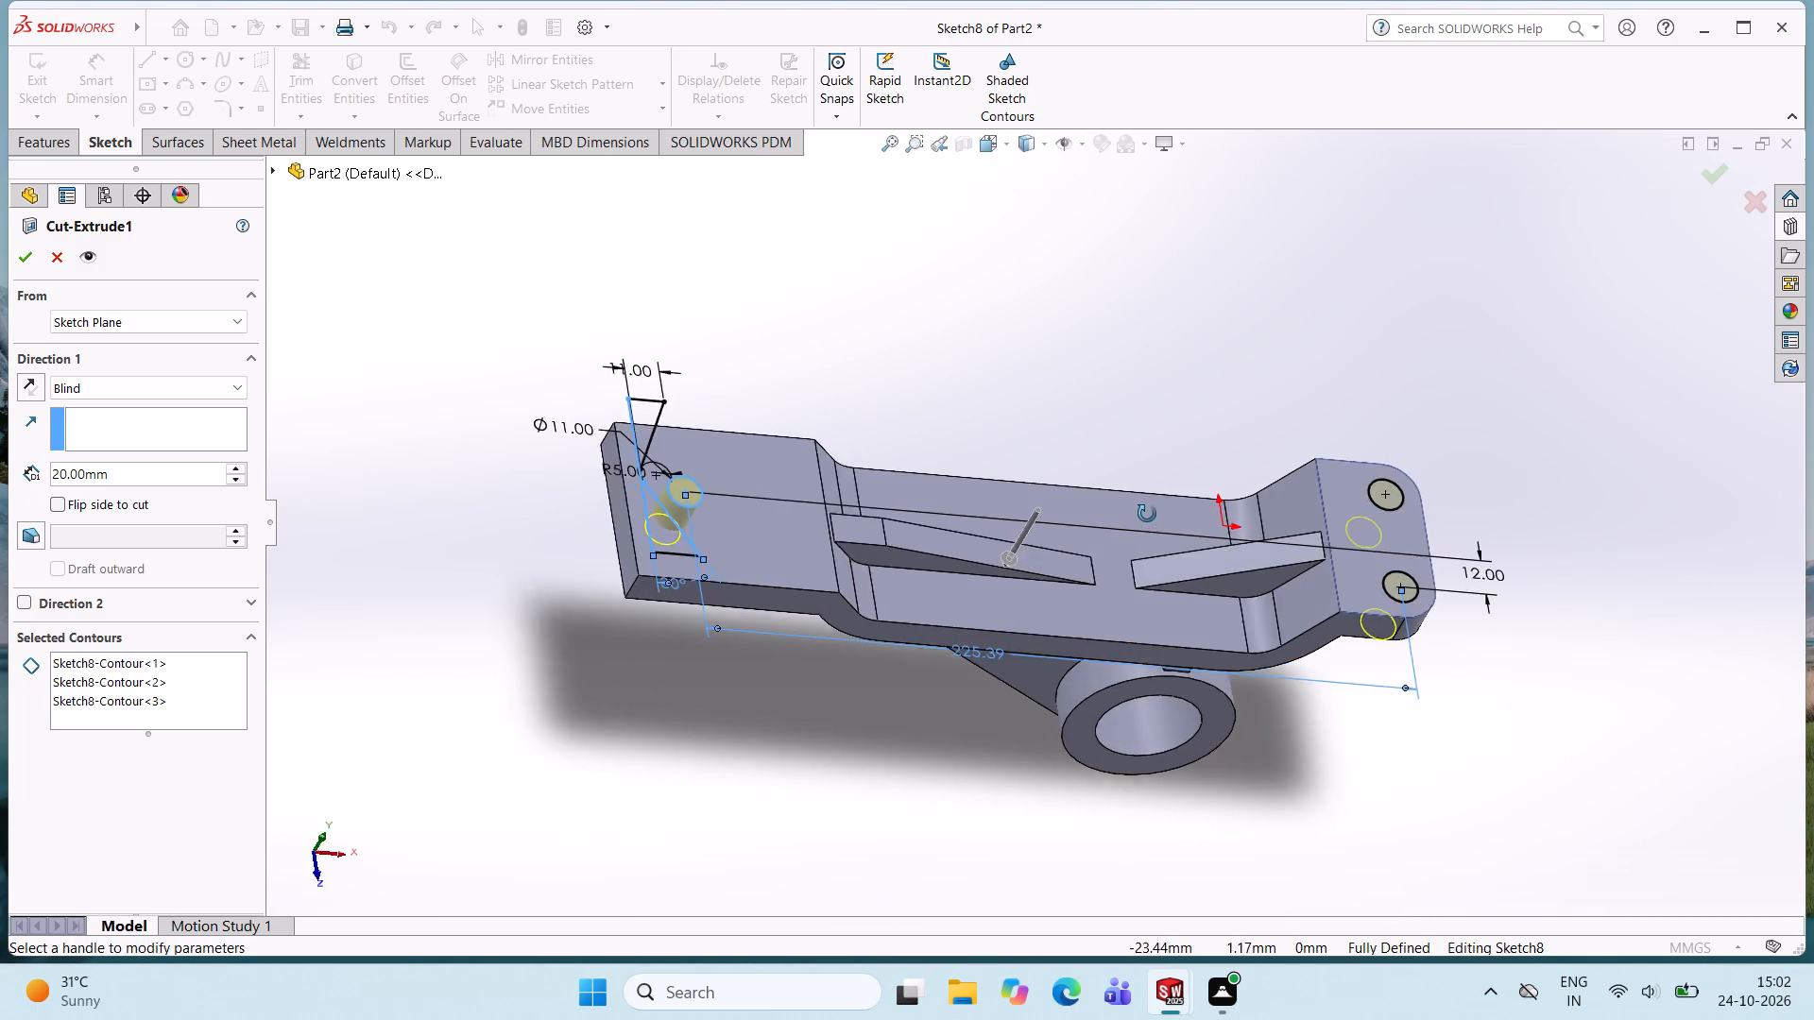
{"action": "middle_click_drag", "start_coordinate": [1147, 514], "coordinate": [1146, 395]}
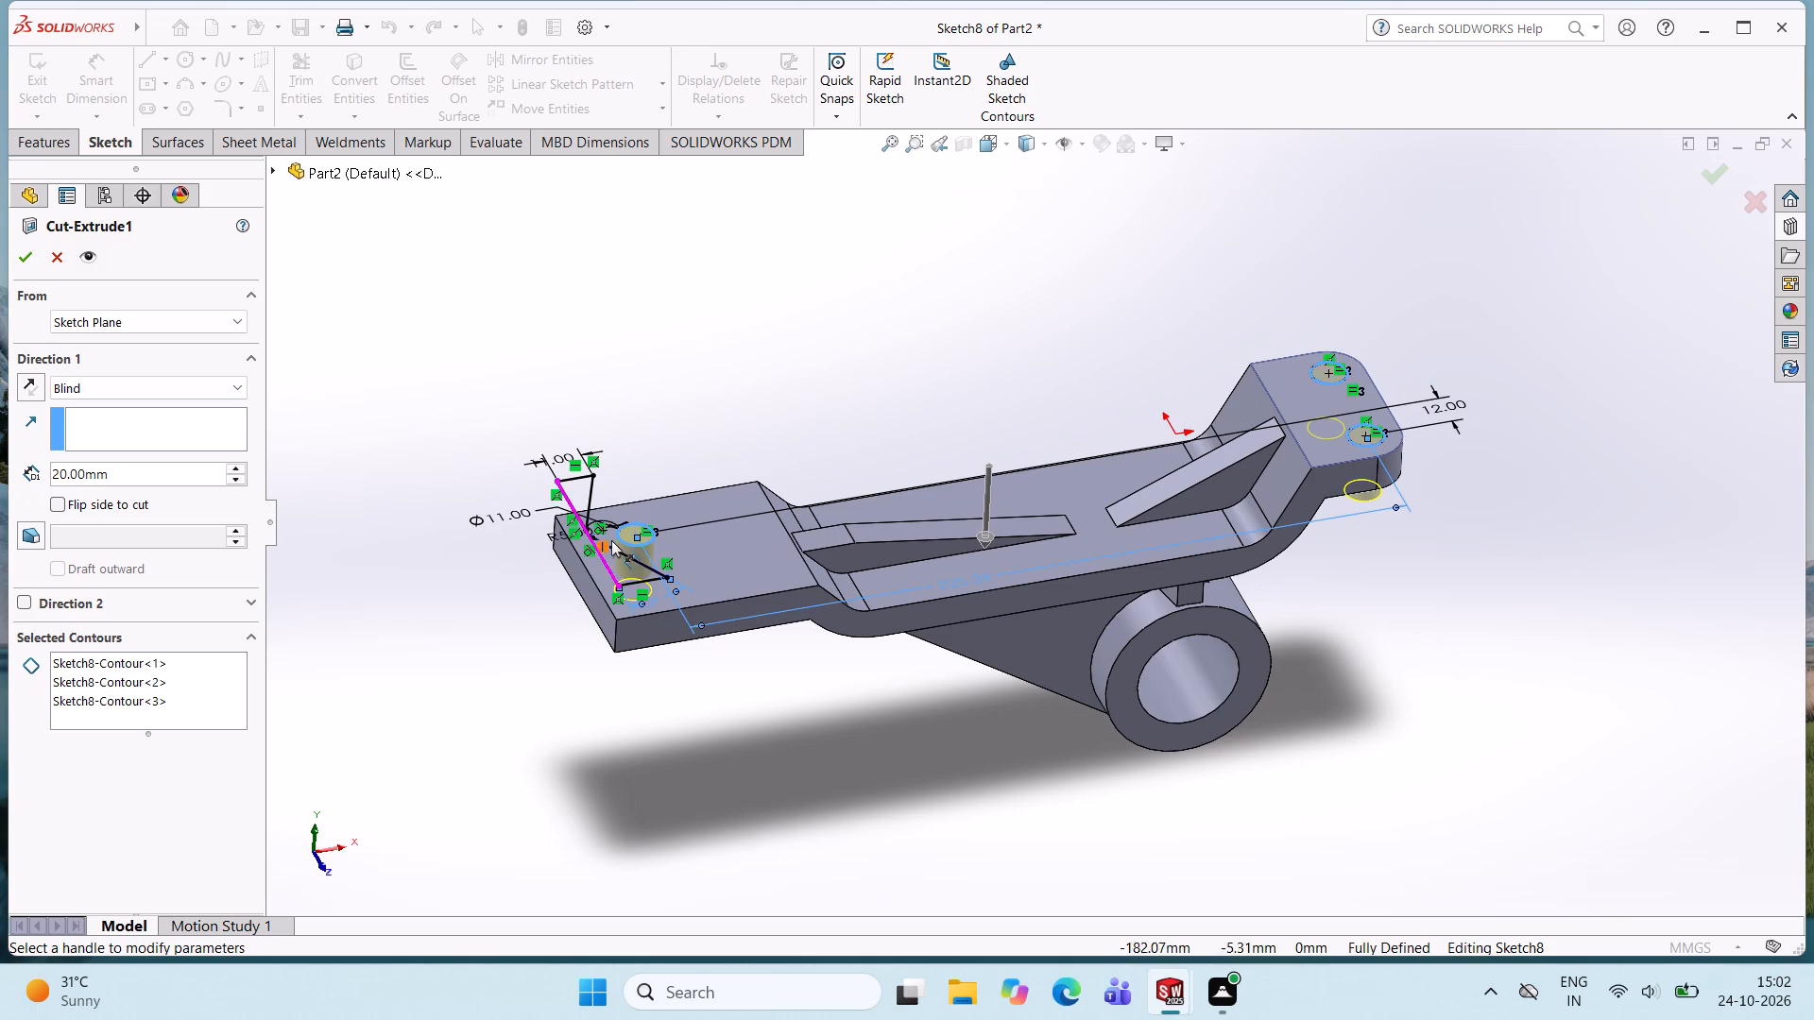
{"action": "left_click", "coordinate": [633, 542]}
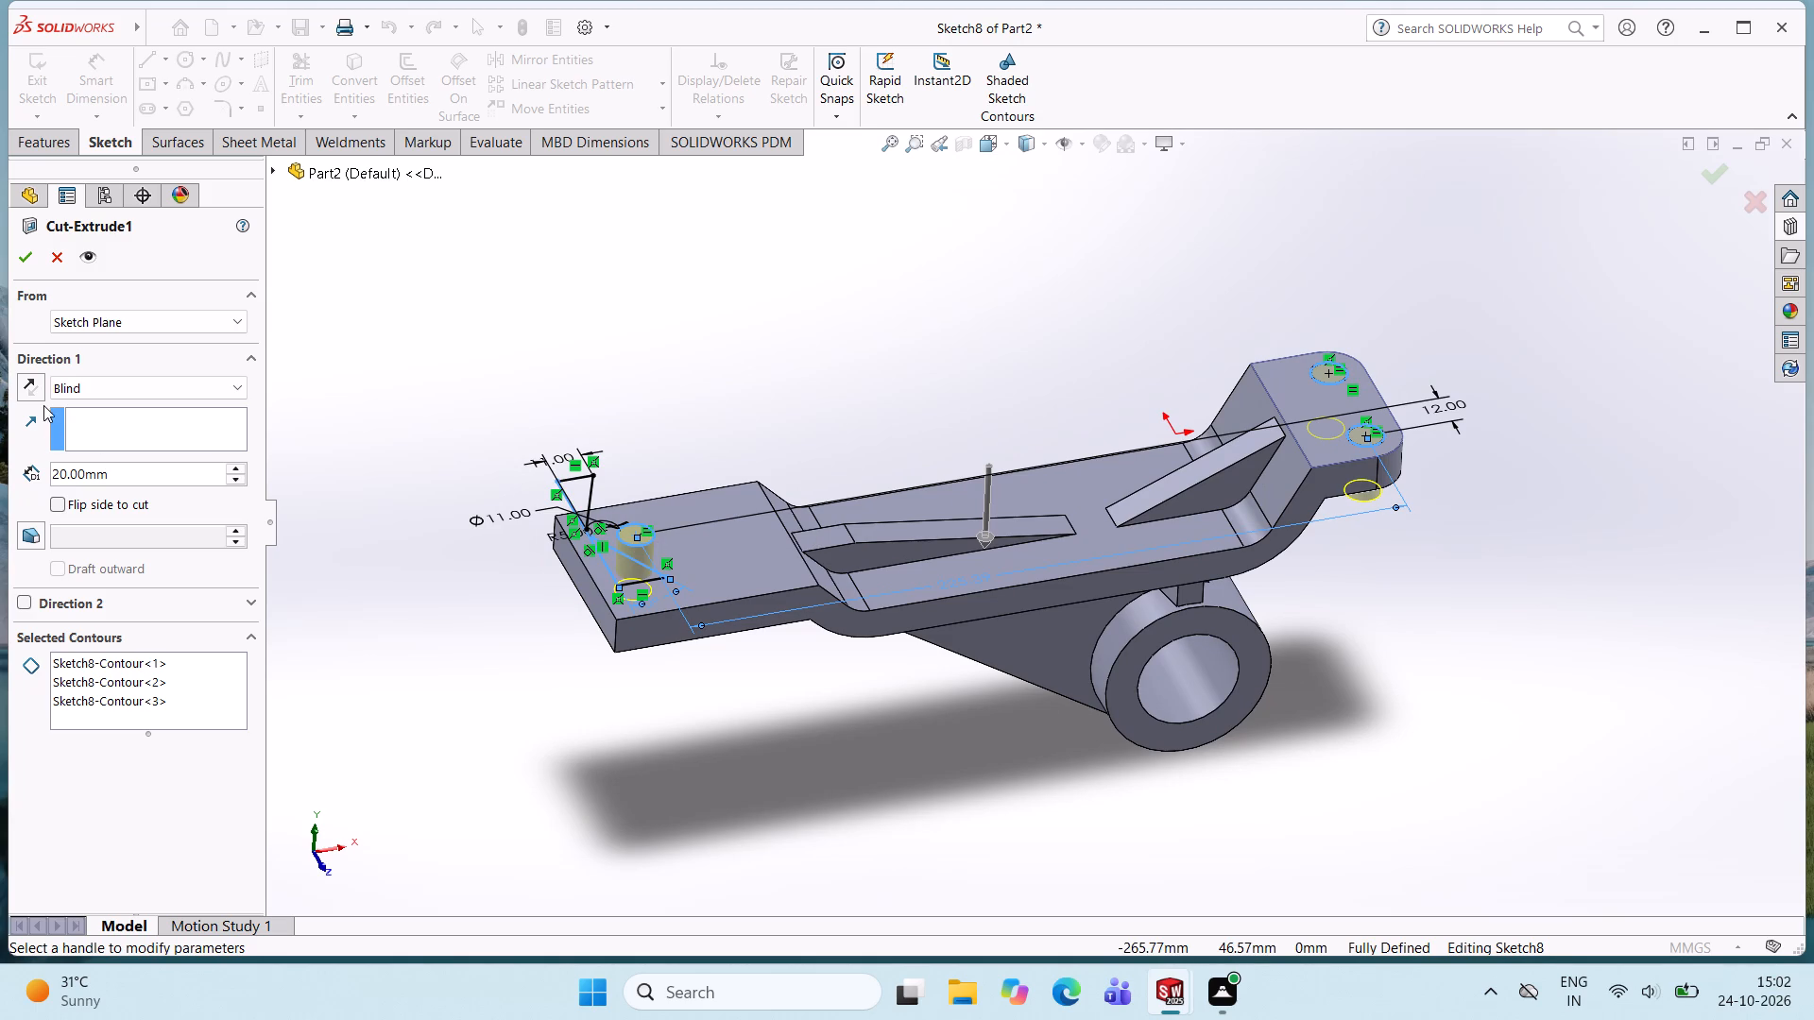
{"action": "left_click_drag", "start_coordinate": [121, 479], "coordinate": [103, 479]}
{"action": "left_click_drag", "start_coordinate": [103, 479], "coordinate": [0, 484]}
{"action": "type", "text": "30"}
{"action": "key", "text": "Return"}
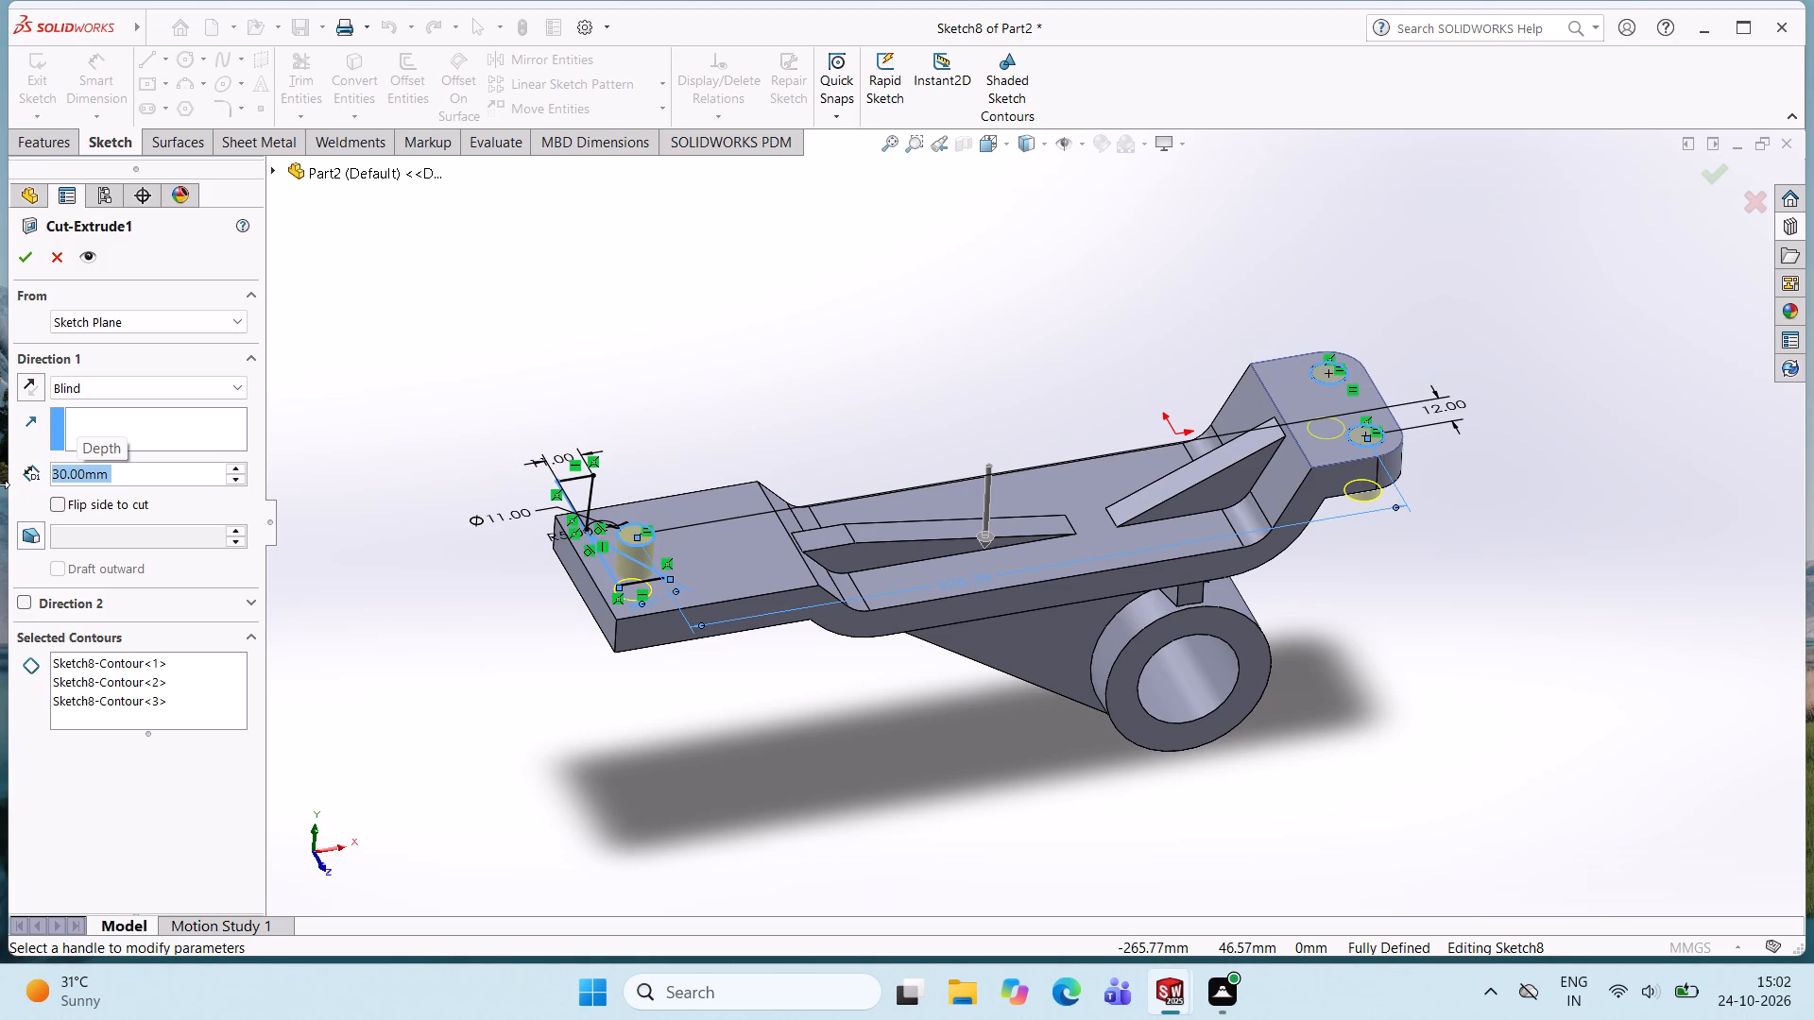
{"action": "middle_click_drag", "start_coordinate": [743, 659], "coordinate": [811, 476]}
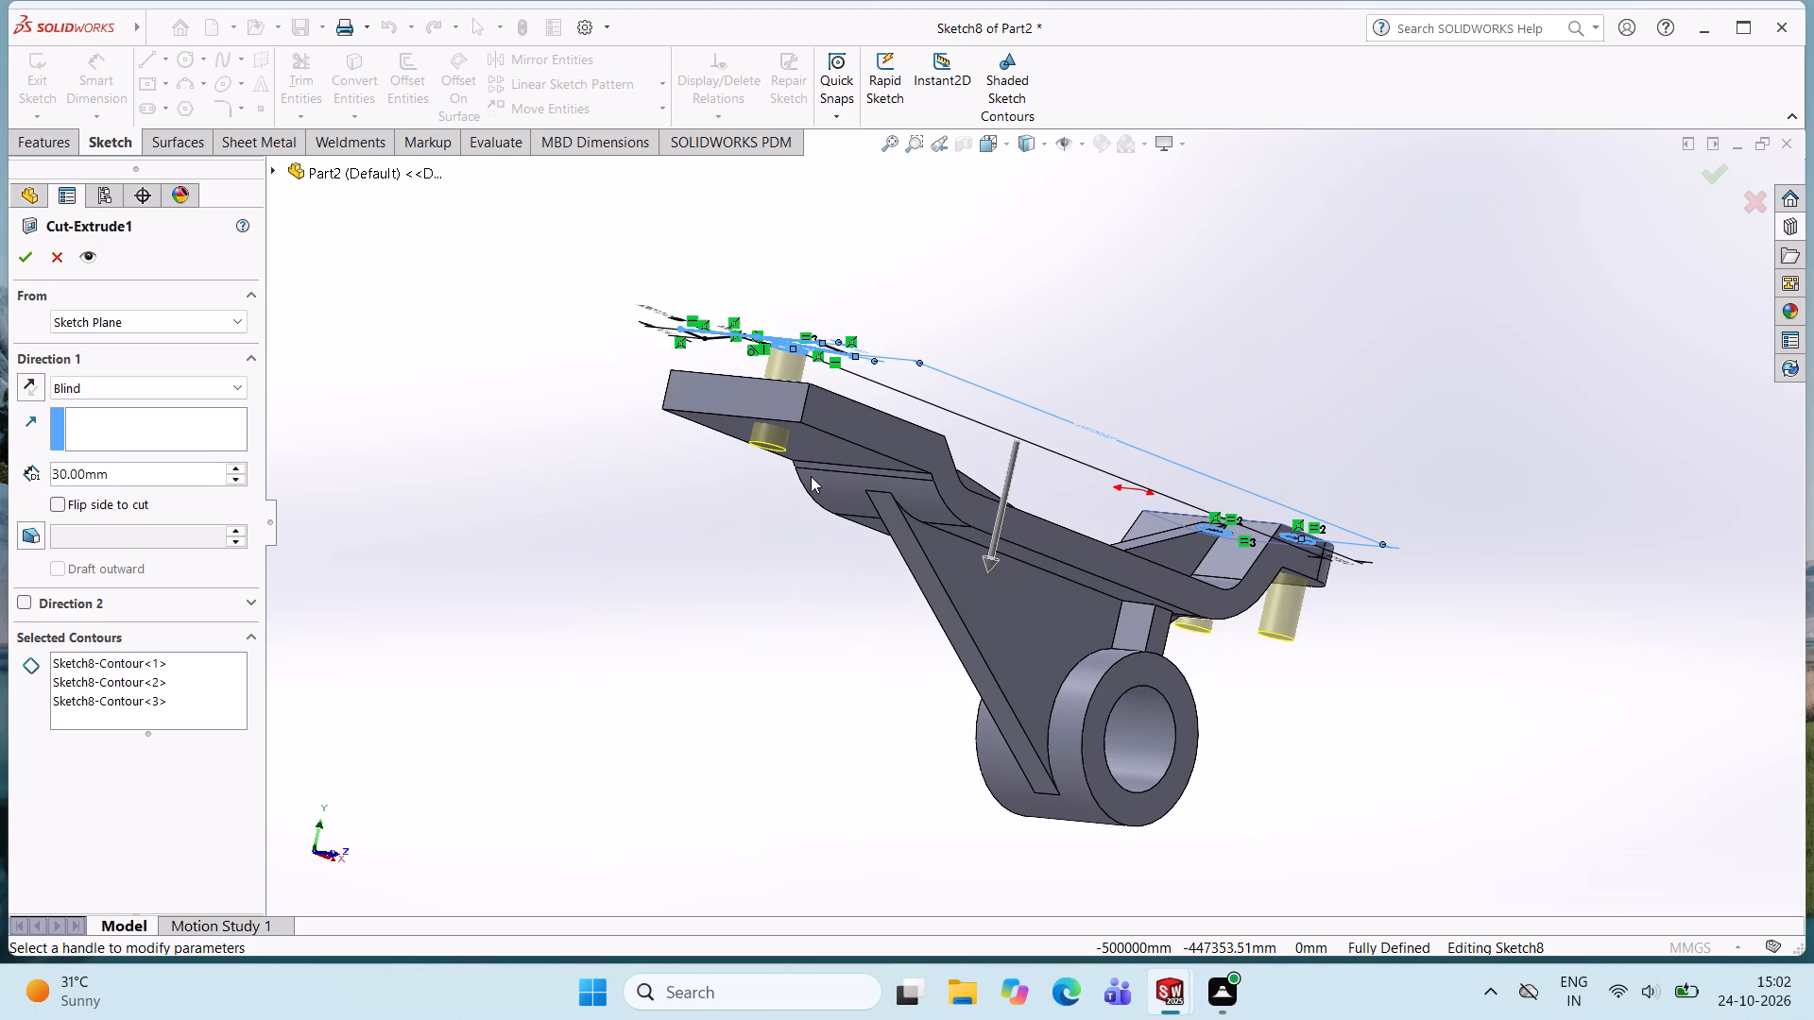
{"action": "left_click", "coordinate": [34, 261]}
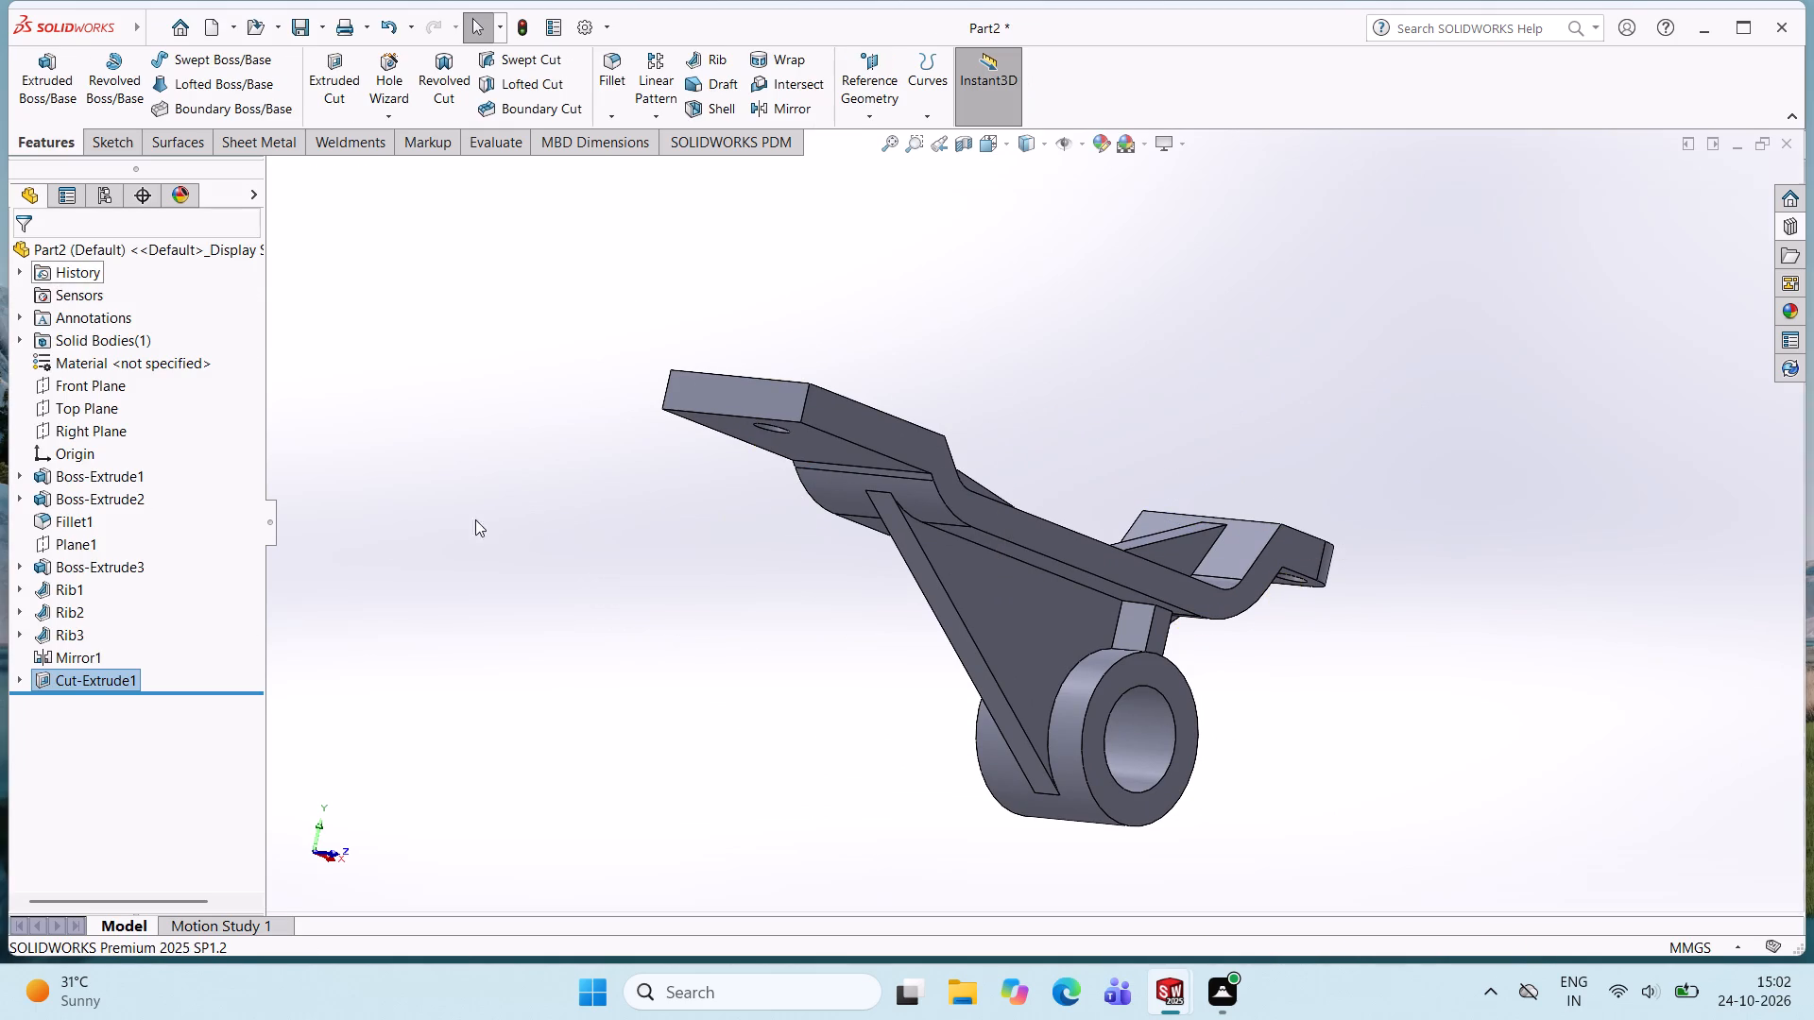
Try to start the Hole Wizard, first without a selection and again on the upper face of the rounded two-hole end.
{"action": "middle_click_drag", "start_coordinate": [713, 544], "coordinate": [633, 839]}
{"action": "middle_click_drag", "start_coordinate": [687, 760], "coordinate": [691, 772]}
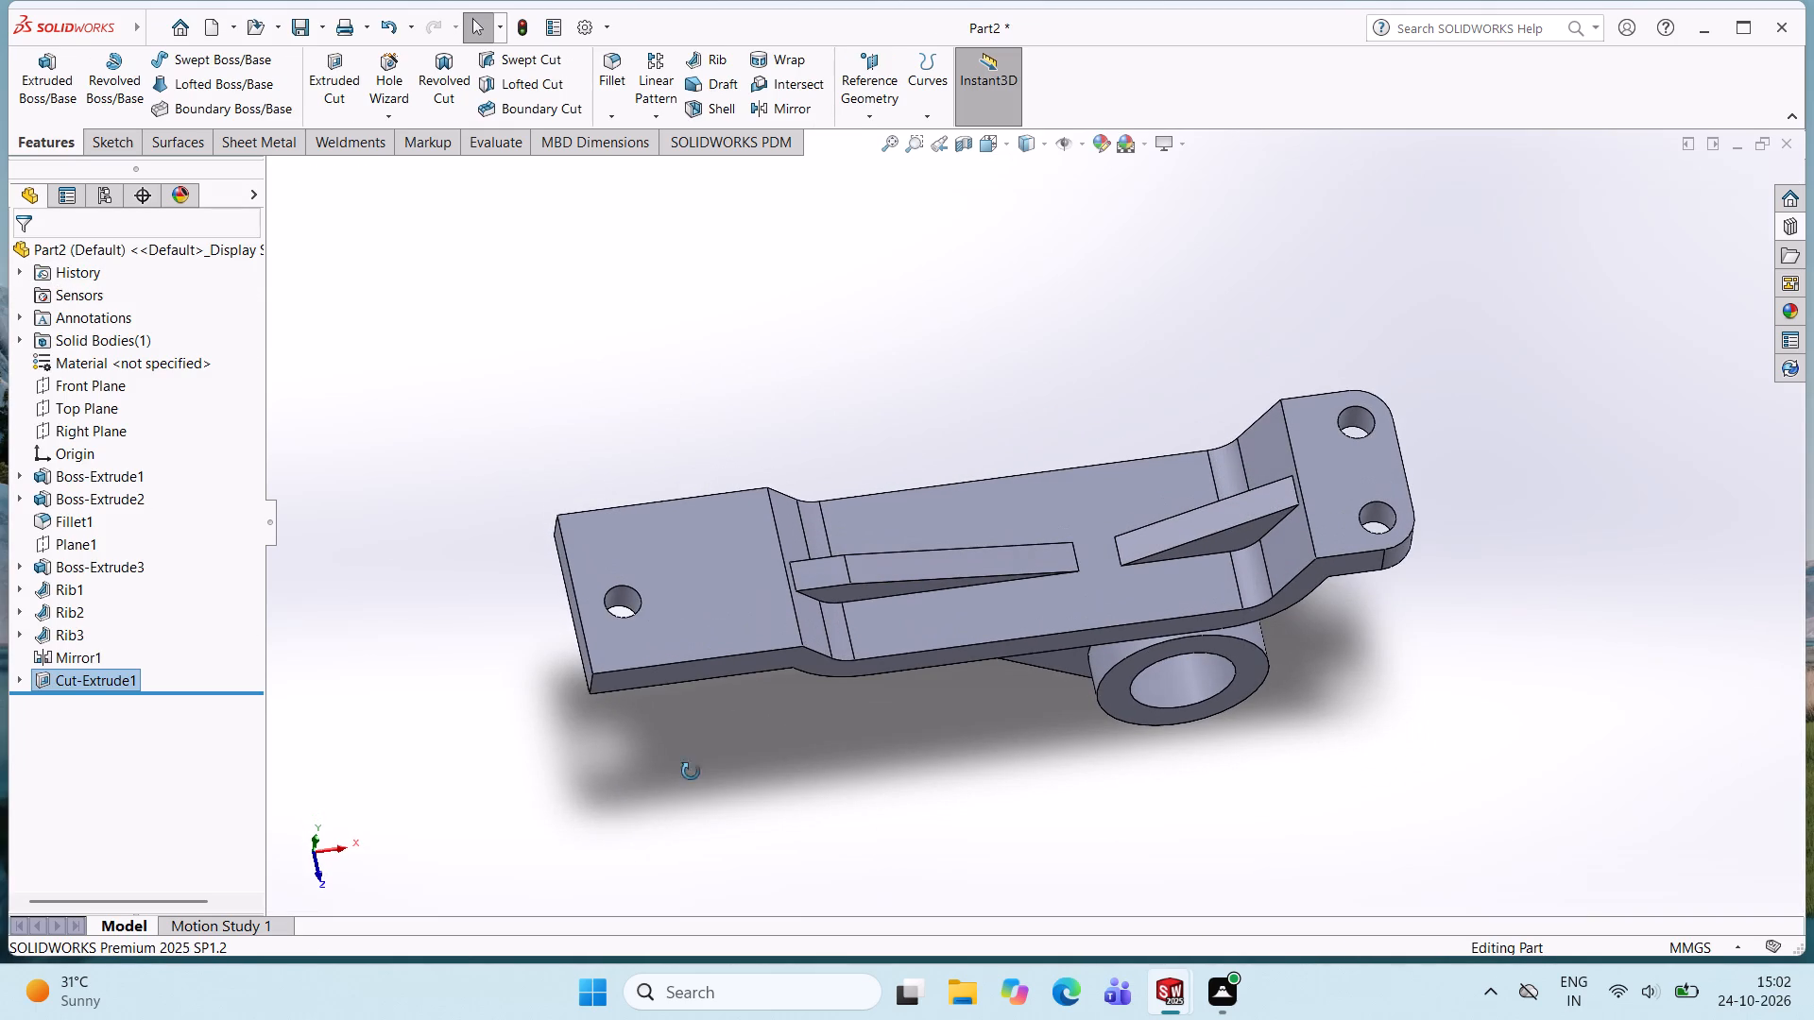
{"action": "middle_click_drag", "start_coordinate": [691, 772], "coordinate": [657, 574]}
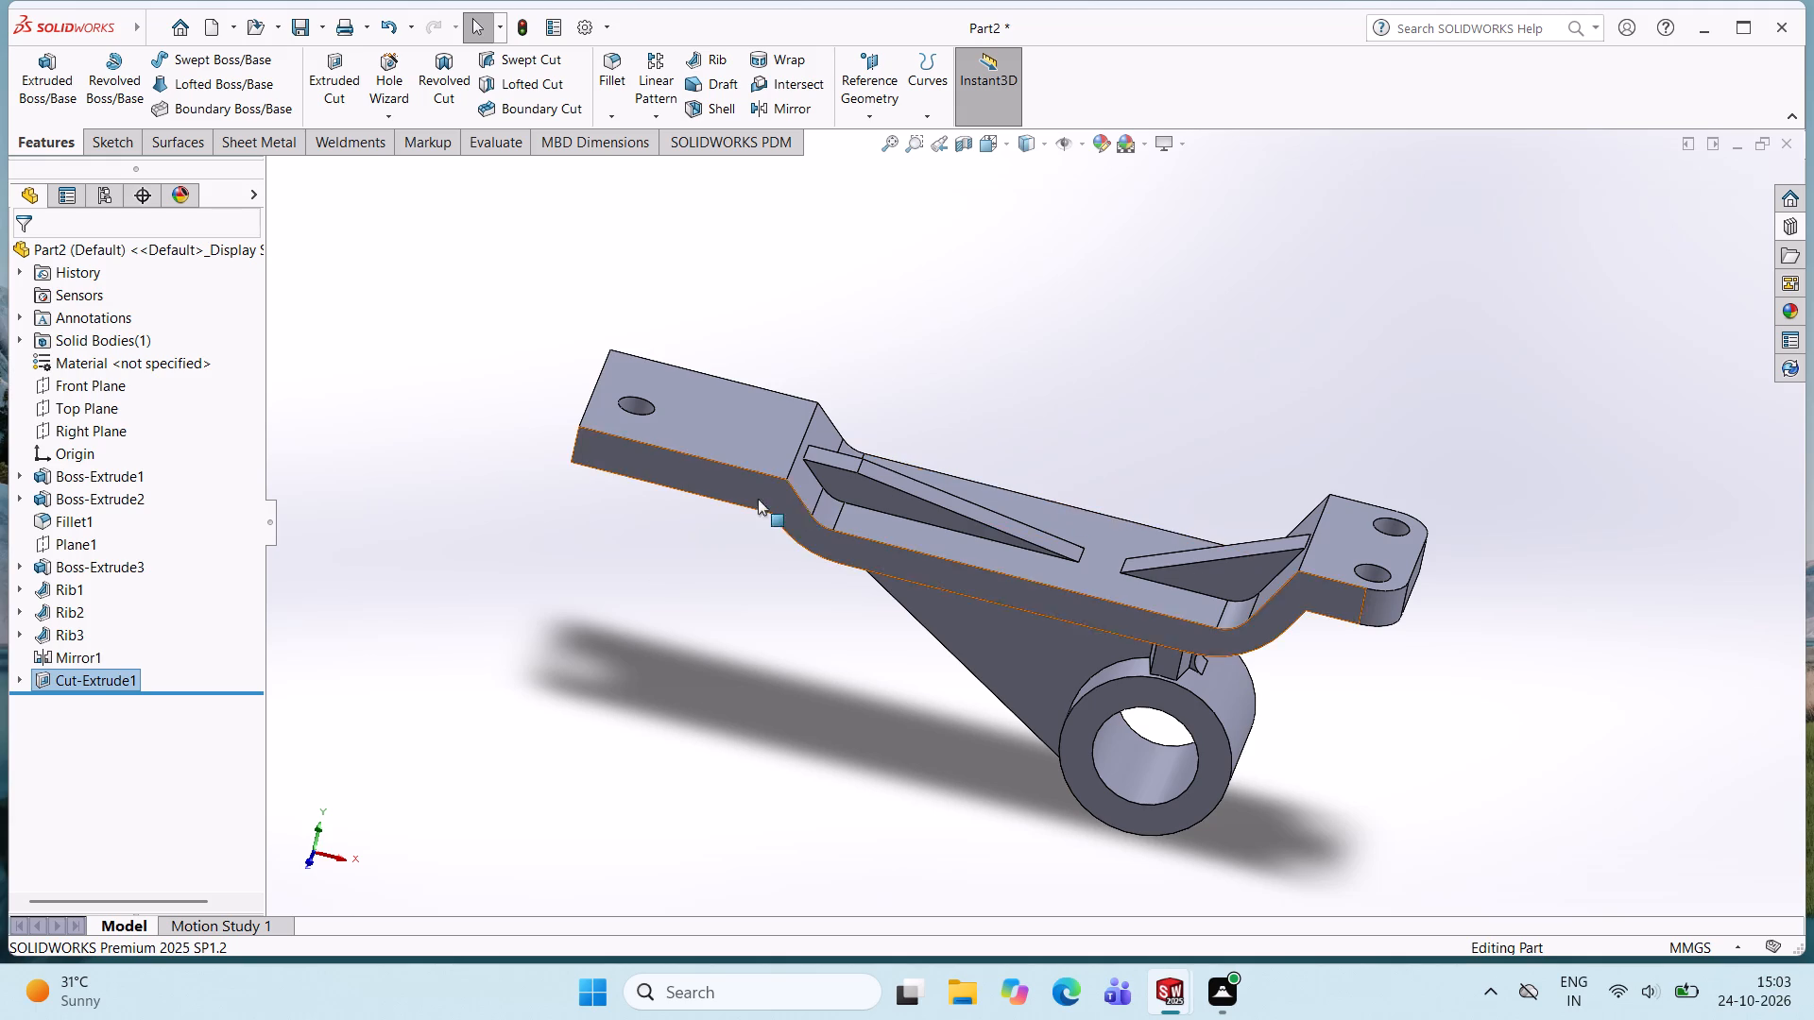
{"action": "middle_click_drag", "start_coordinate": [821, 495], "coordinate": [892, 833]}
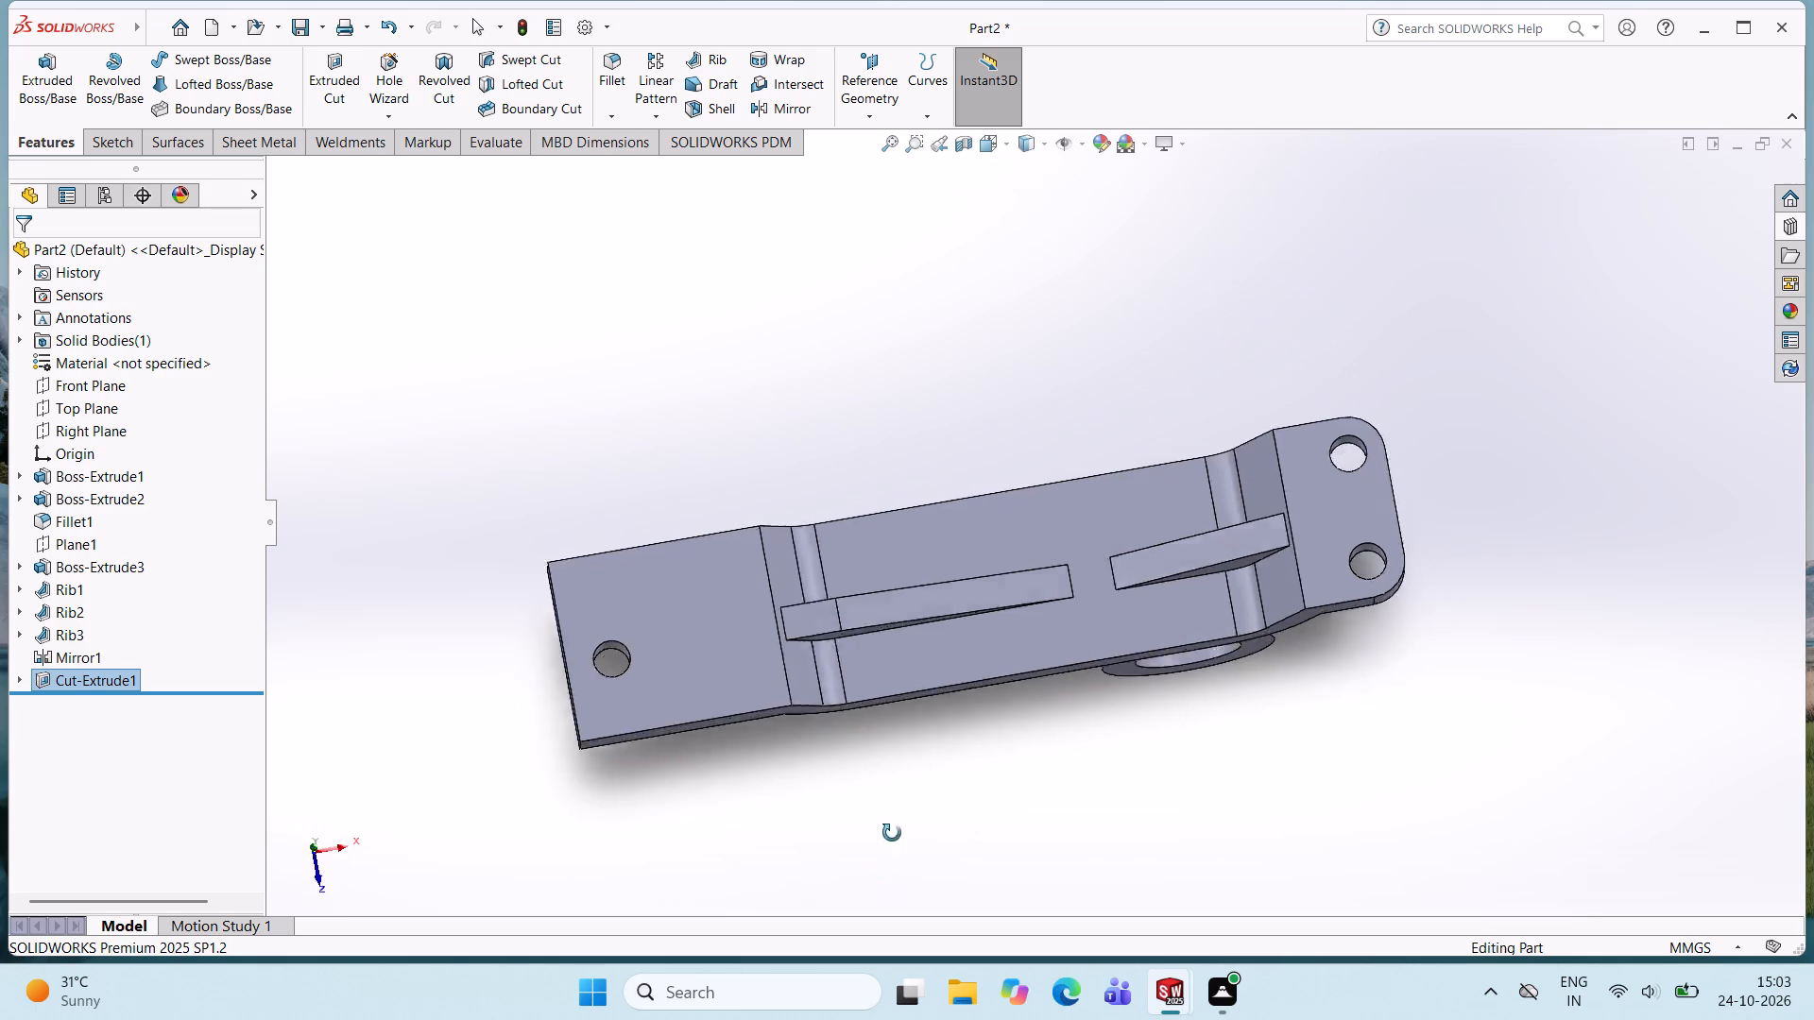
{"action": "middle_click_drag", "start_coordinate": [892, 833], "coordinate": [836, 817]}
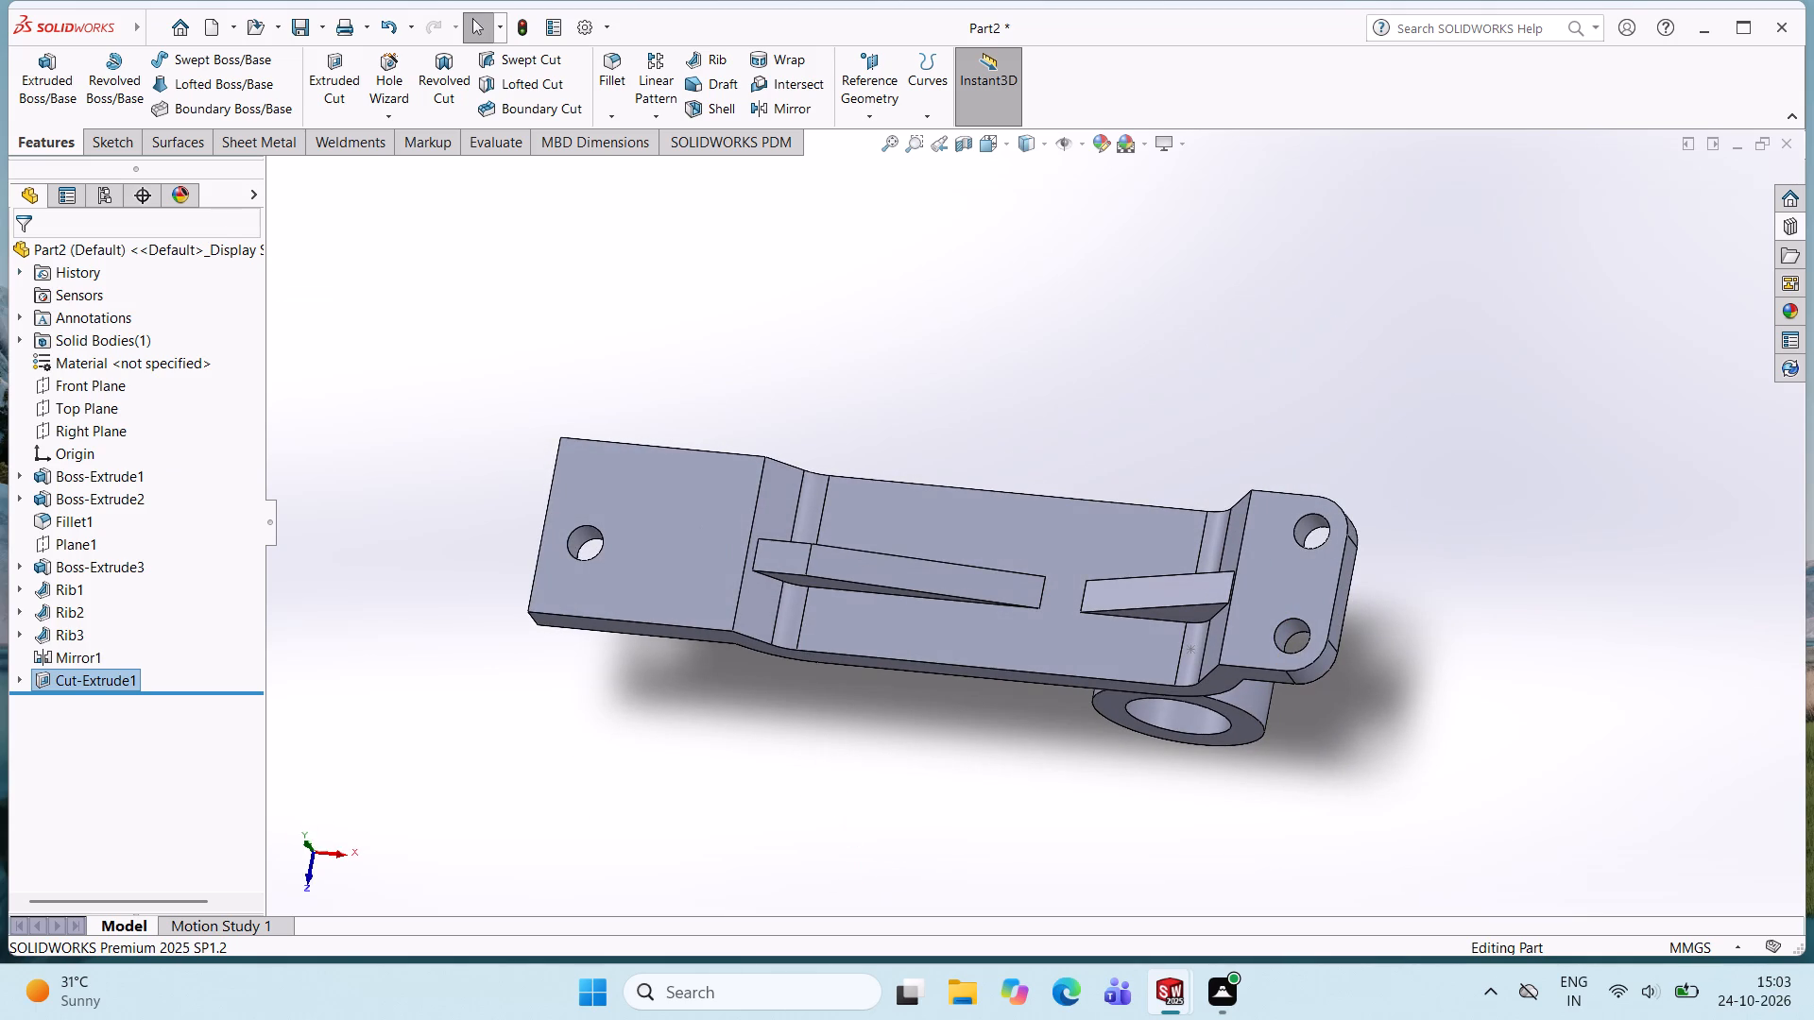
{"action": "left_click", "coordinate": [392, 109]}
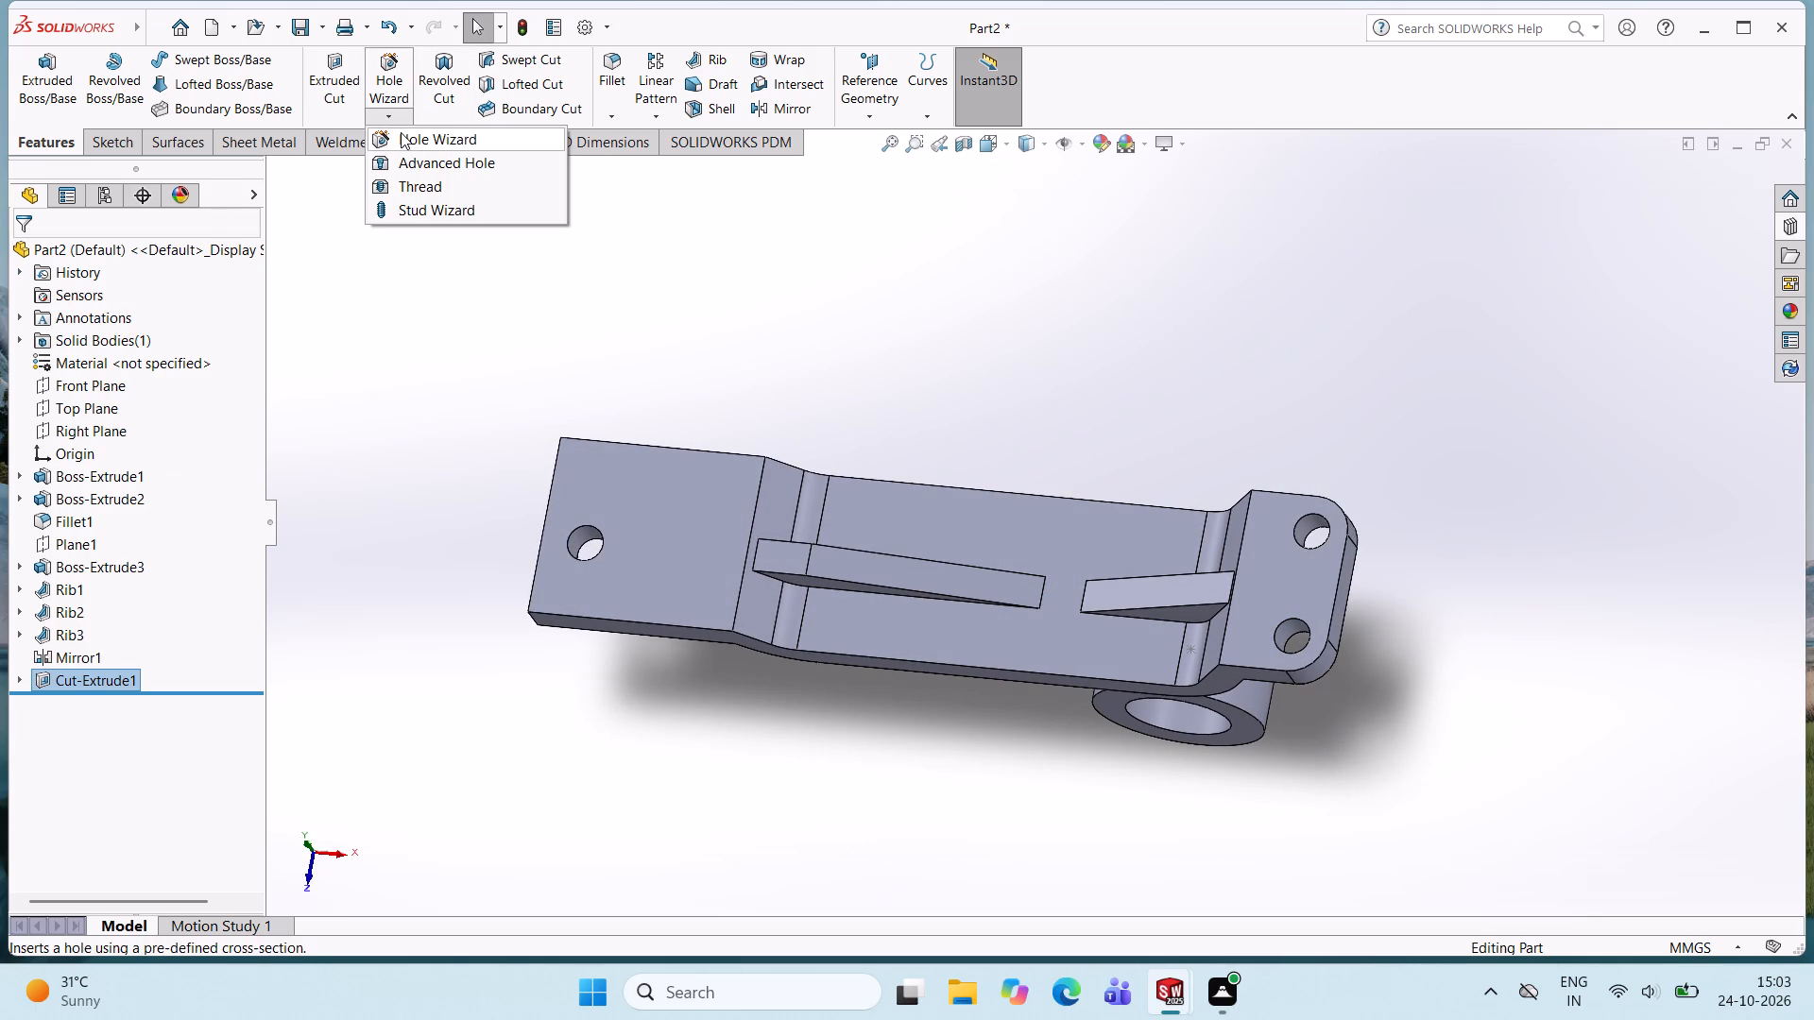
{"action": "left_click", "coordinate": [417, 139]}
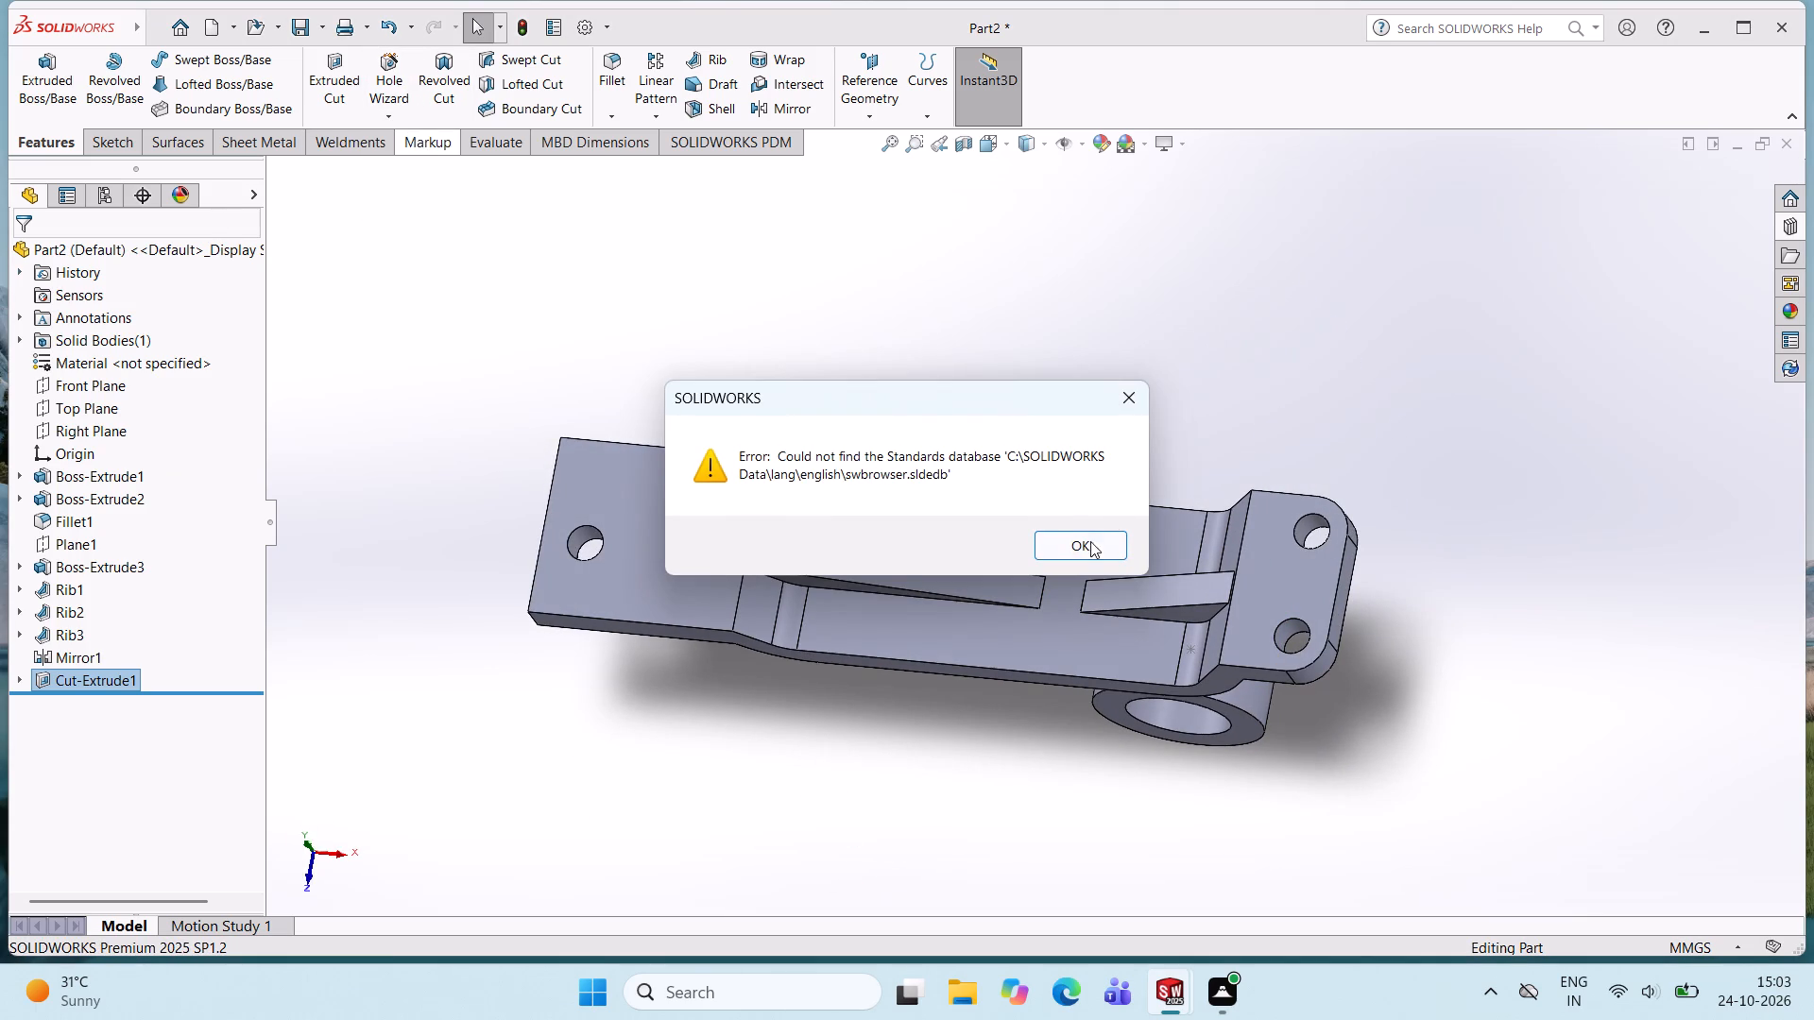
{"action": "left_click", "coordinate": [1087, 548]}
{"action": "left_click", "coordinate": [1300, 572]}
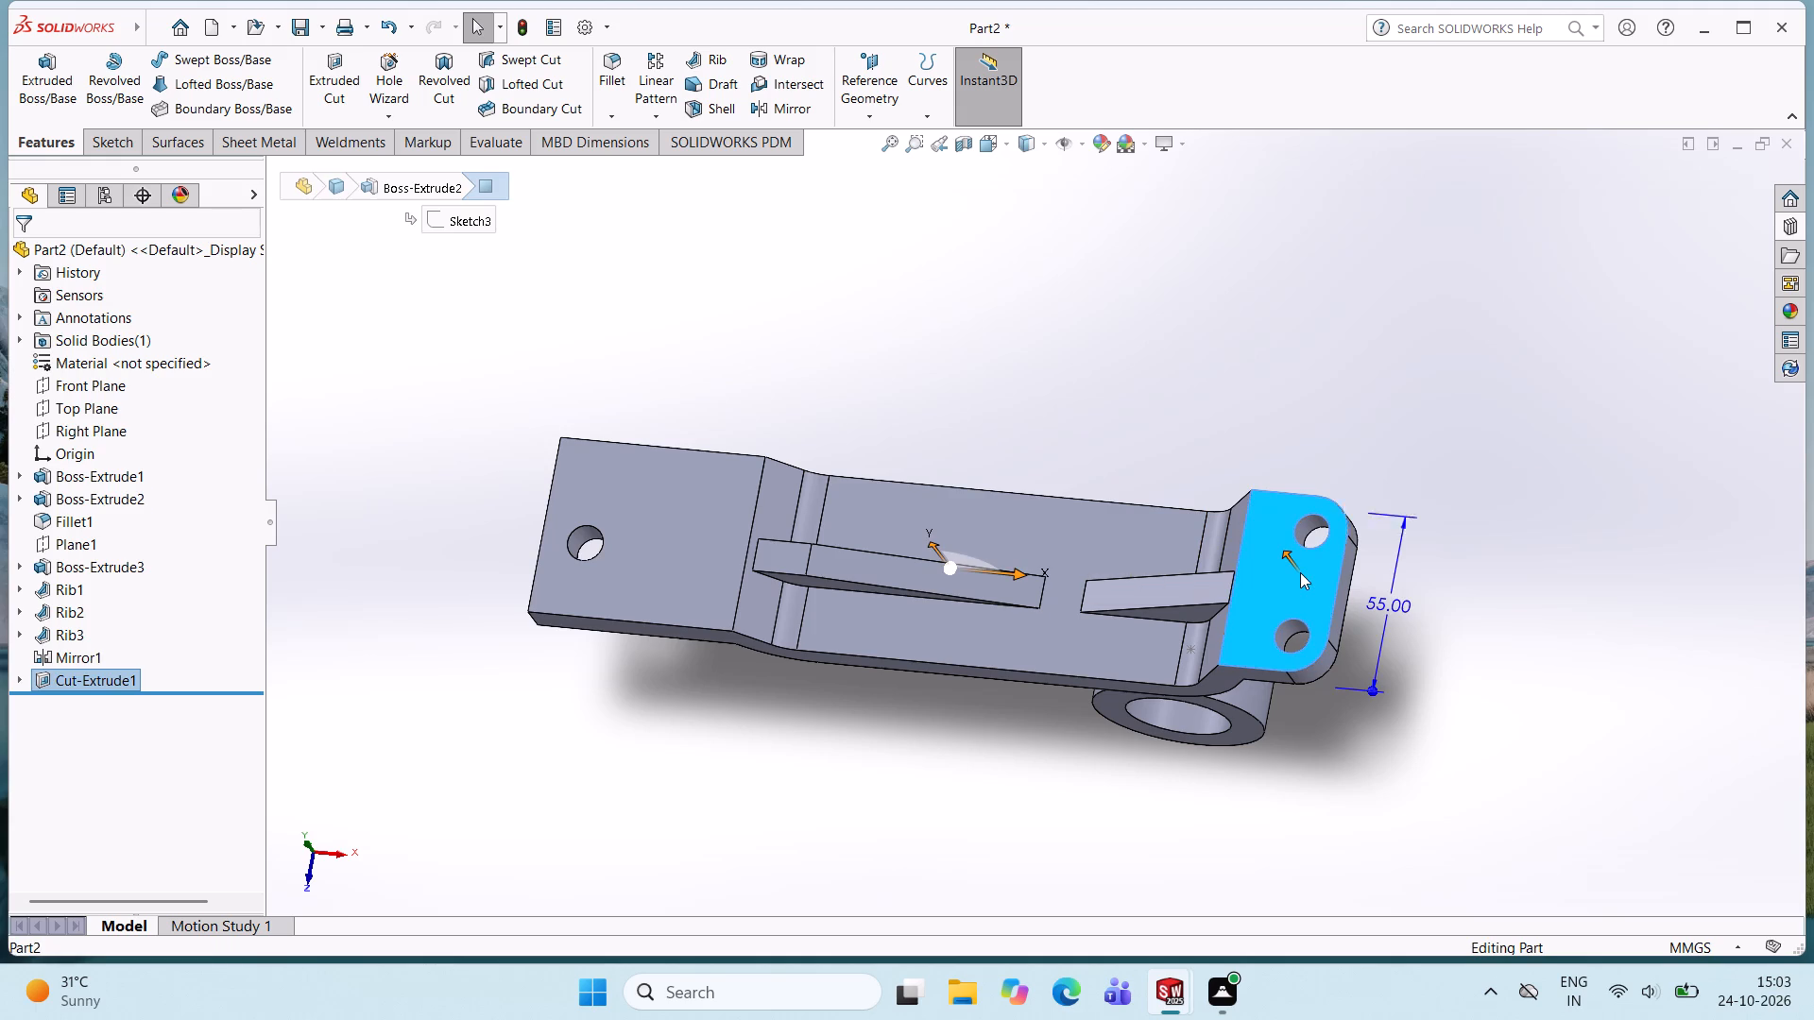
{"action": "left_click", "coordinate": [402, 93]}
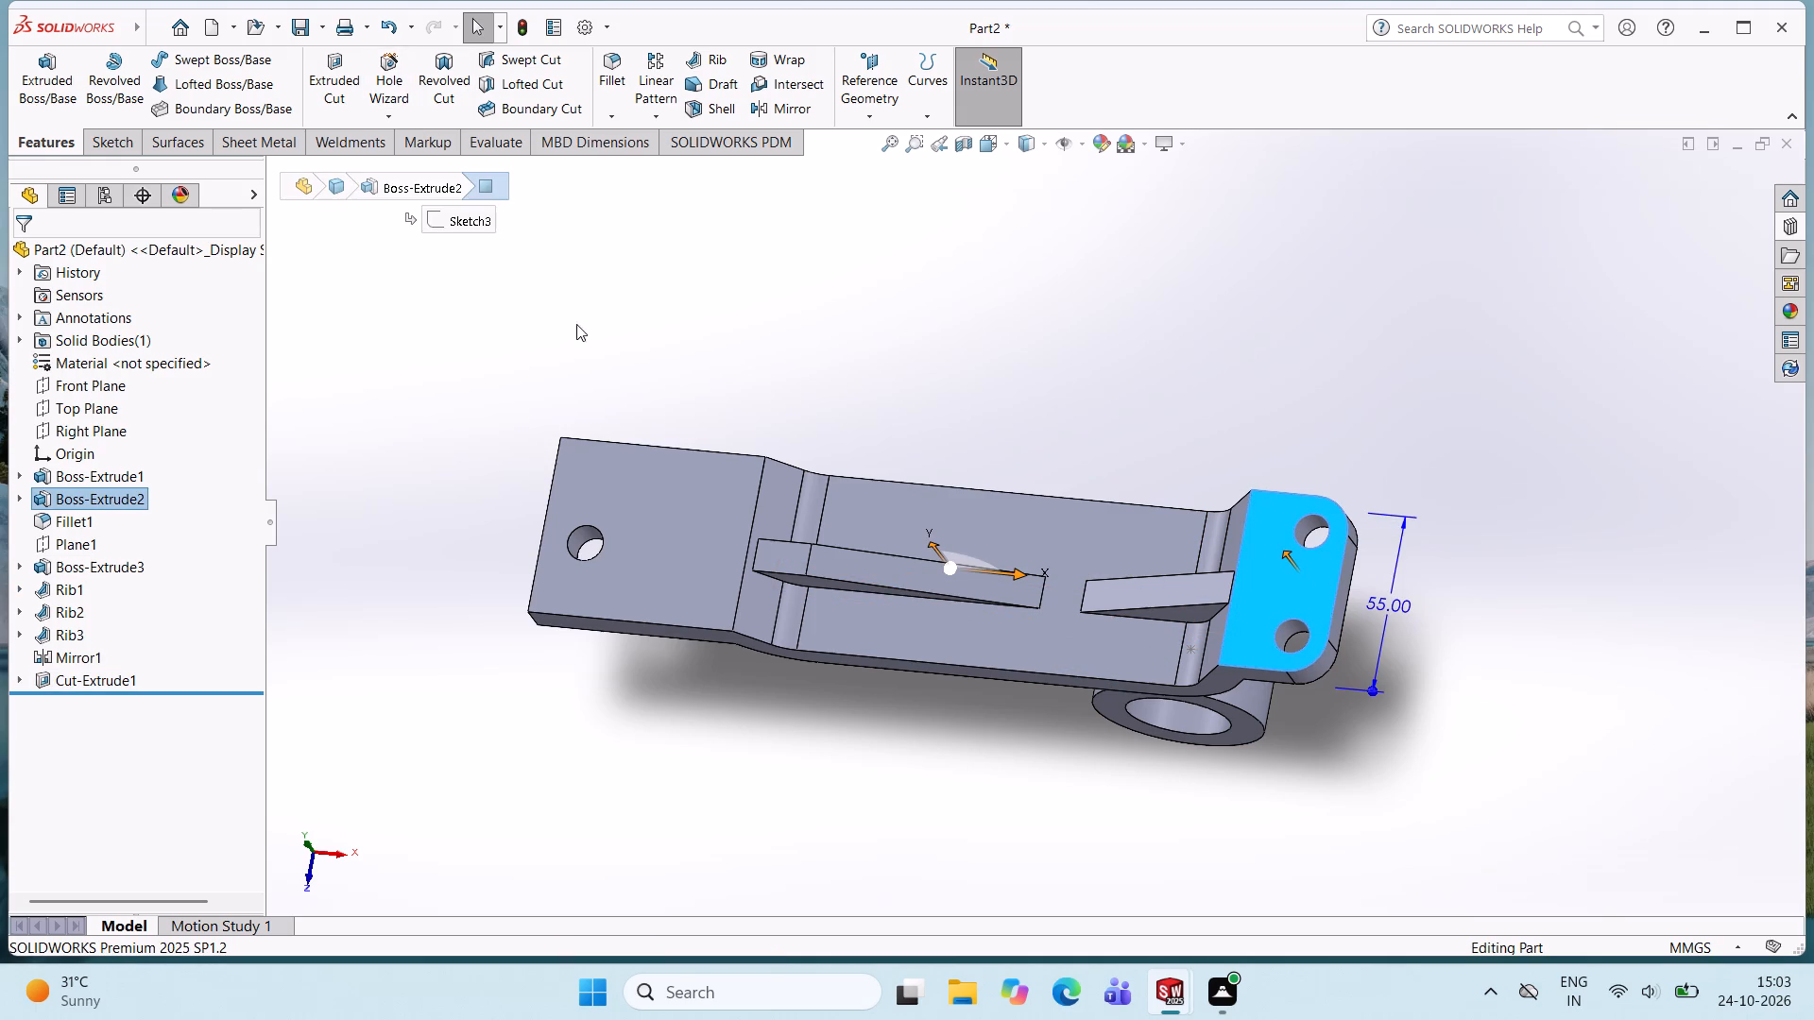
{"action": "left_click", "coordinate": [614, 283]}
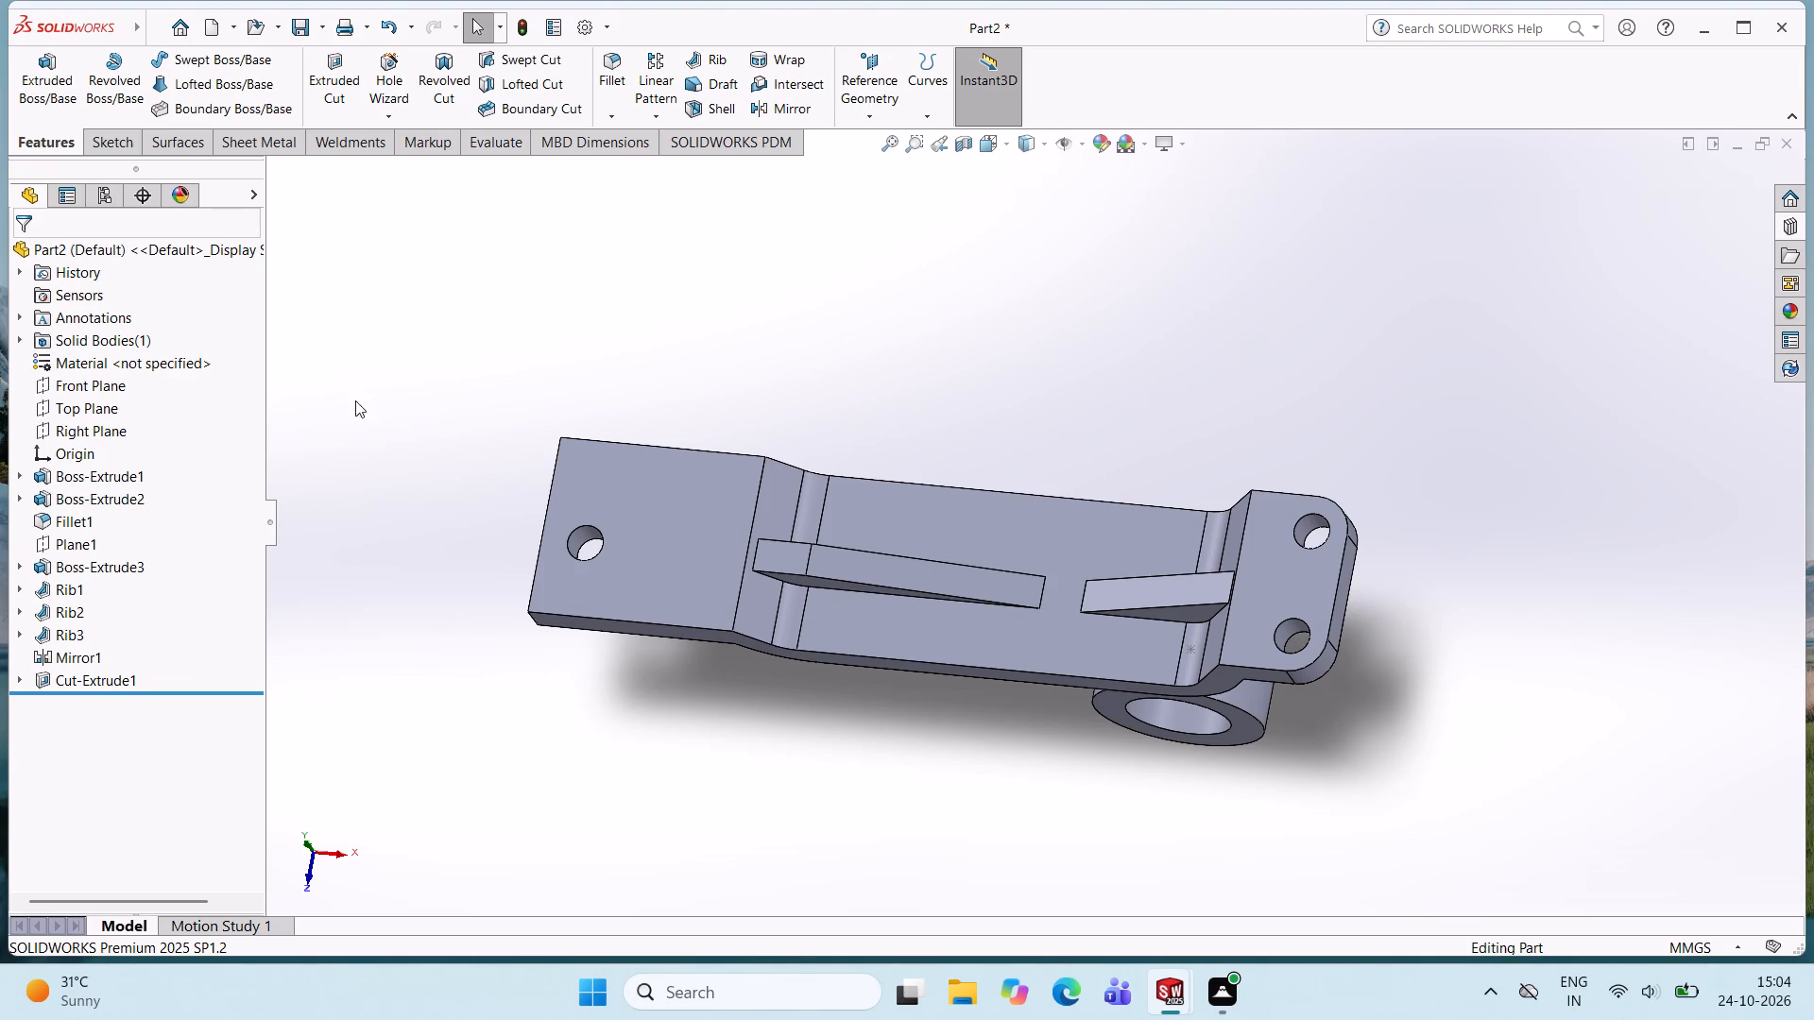
Start a symmetric fillet with a 2 mm radius on one long upper edge of the stepped plate's middle section.
{"action": "middle_click_drag", "start_coordinate": [888, 433], "coordinate": [959, 246]}
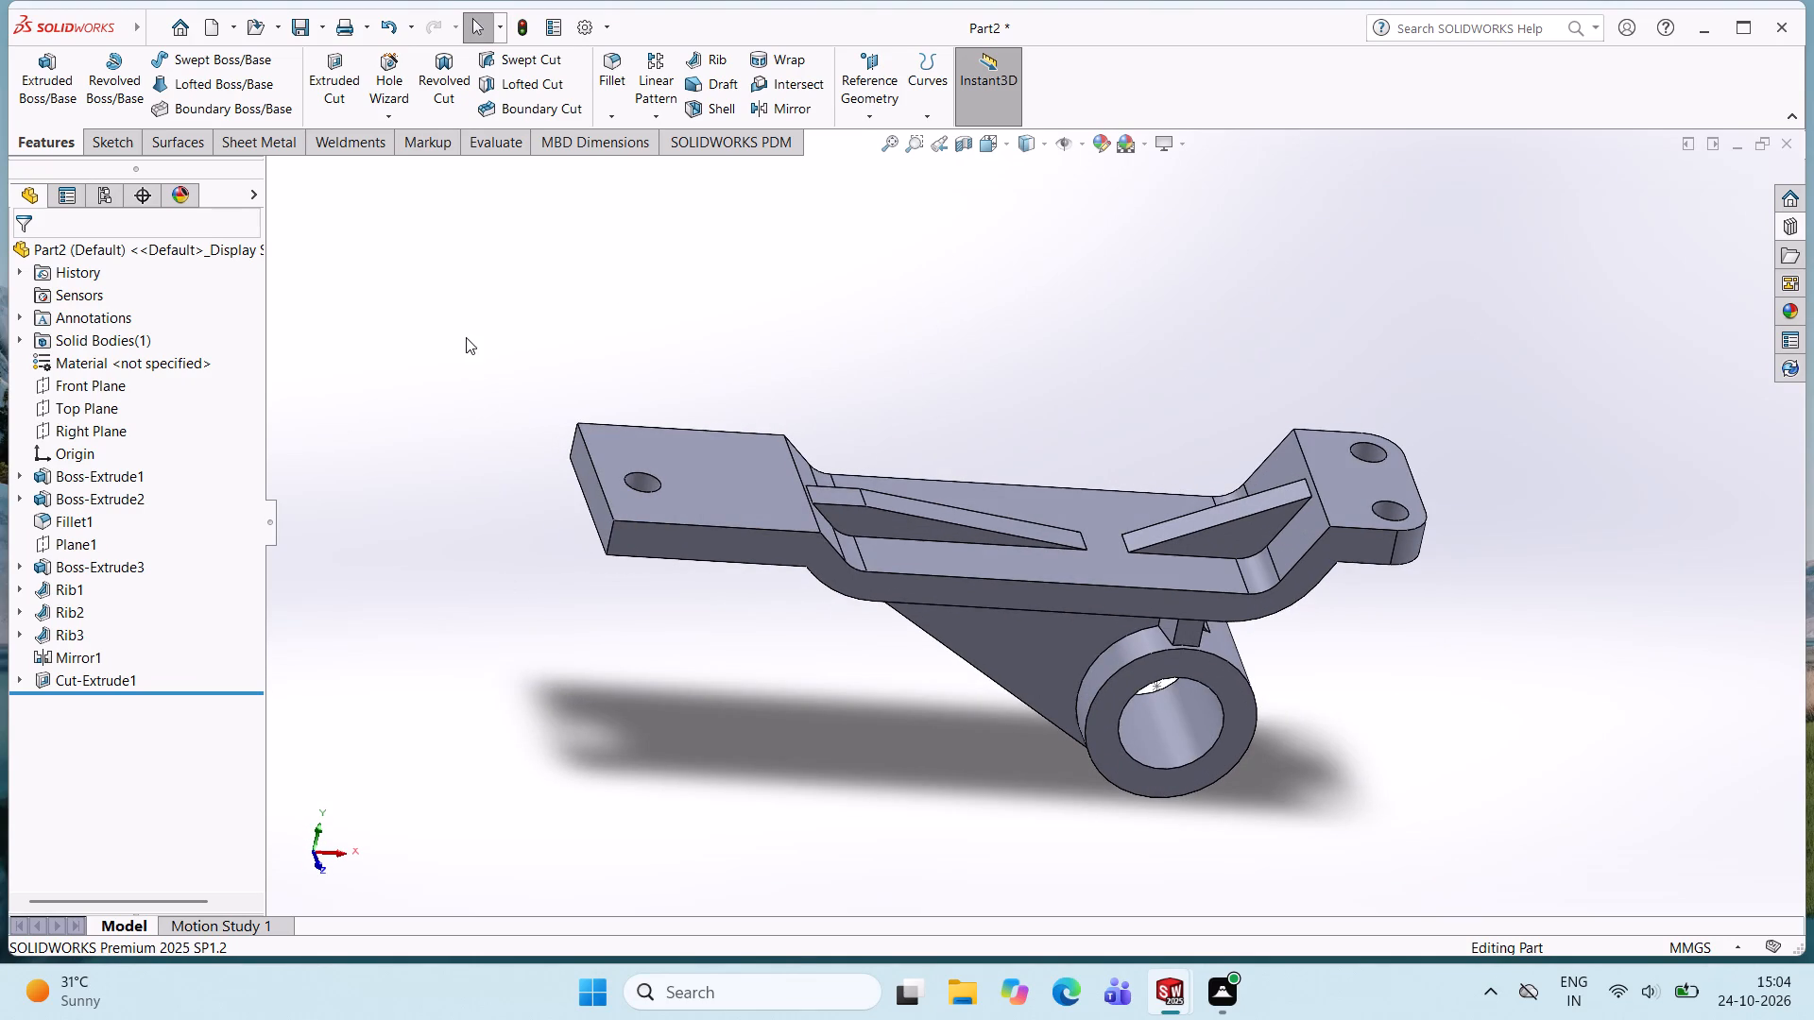
{"action": "left_click", "coordinate": [624, 81]}
{"action": "middle_click_drag", "start_coordinate": [793, 381], "coordinate": [792, 669]}
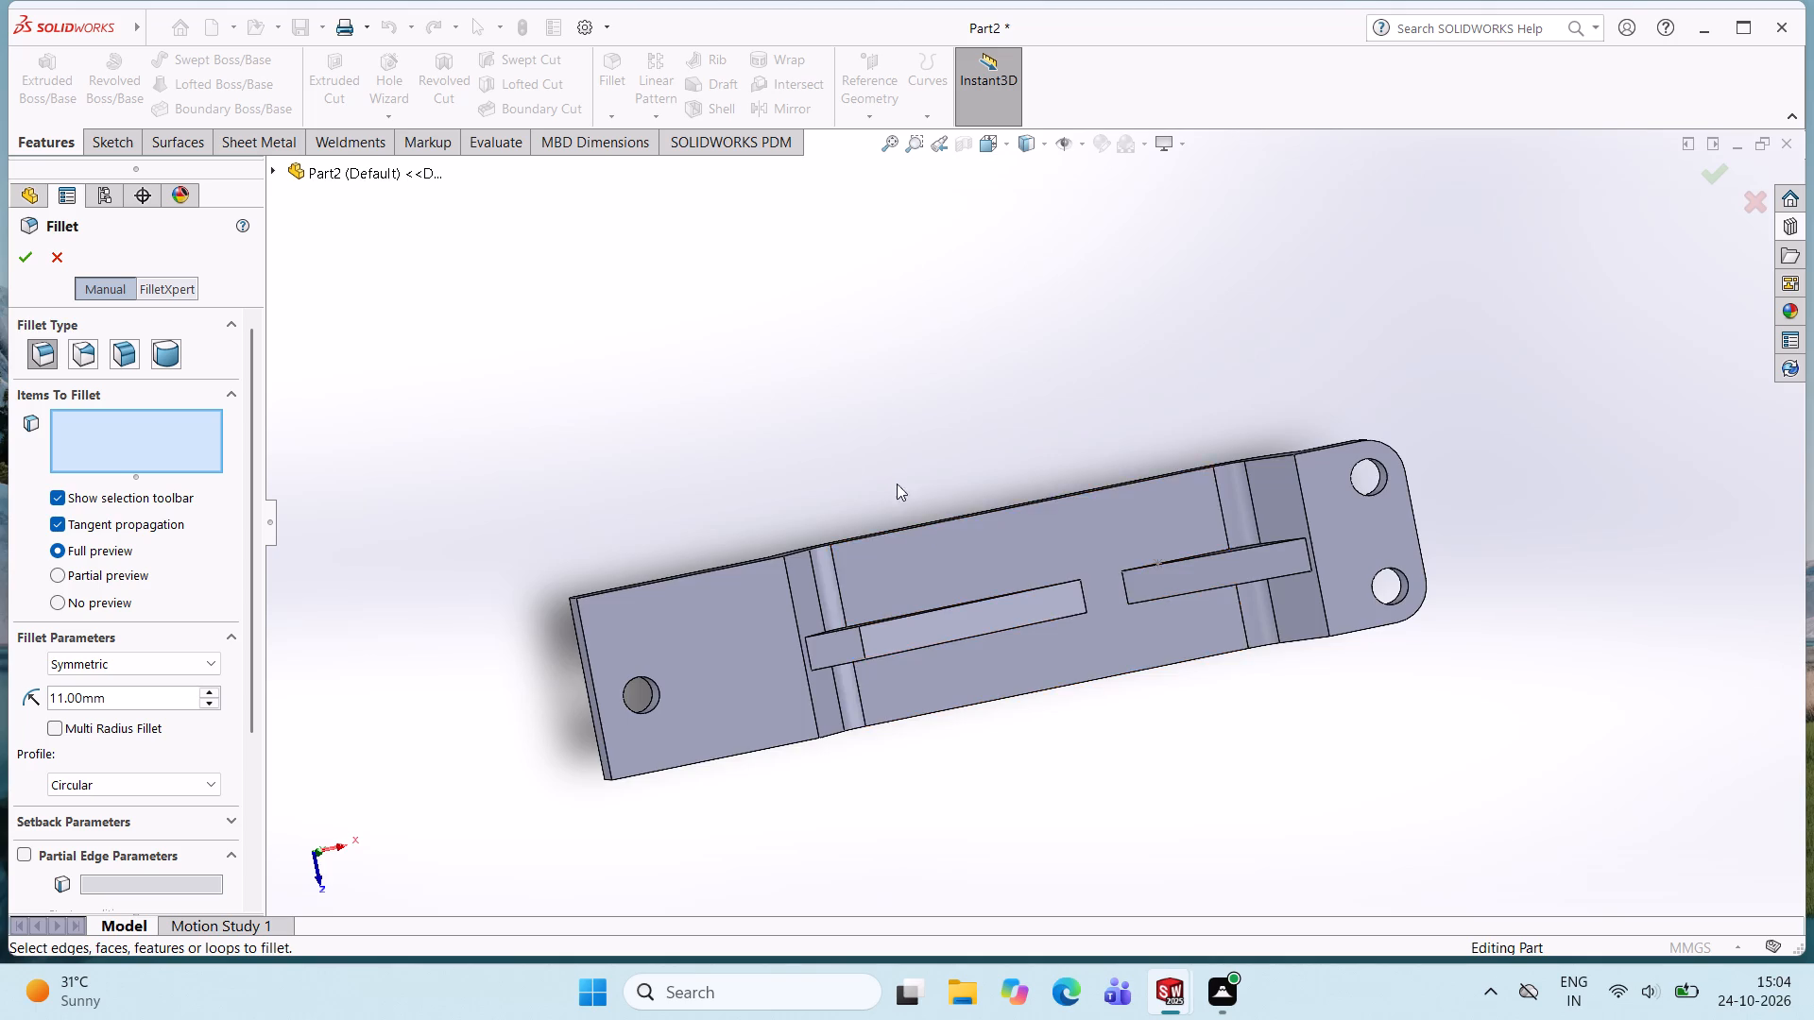
{"action": "middle_click_drag", "start_coordinate": [883, 462], "coordinate": [928, 609]}
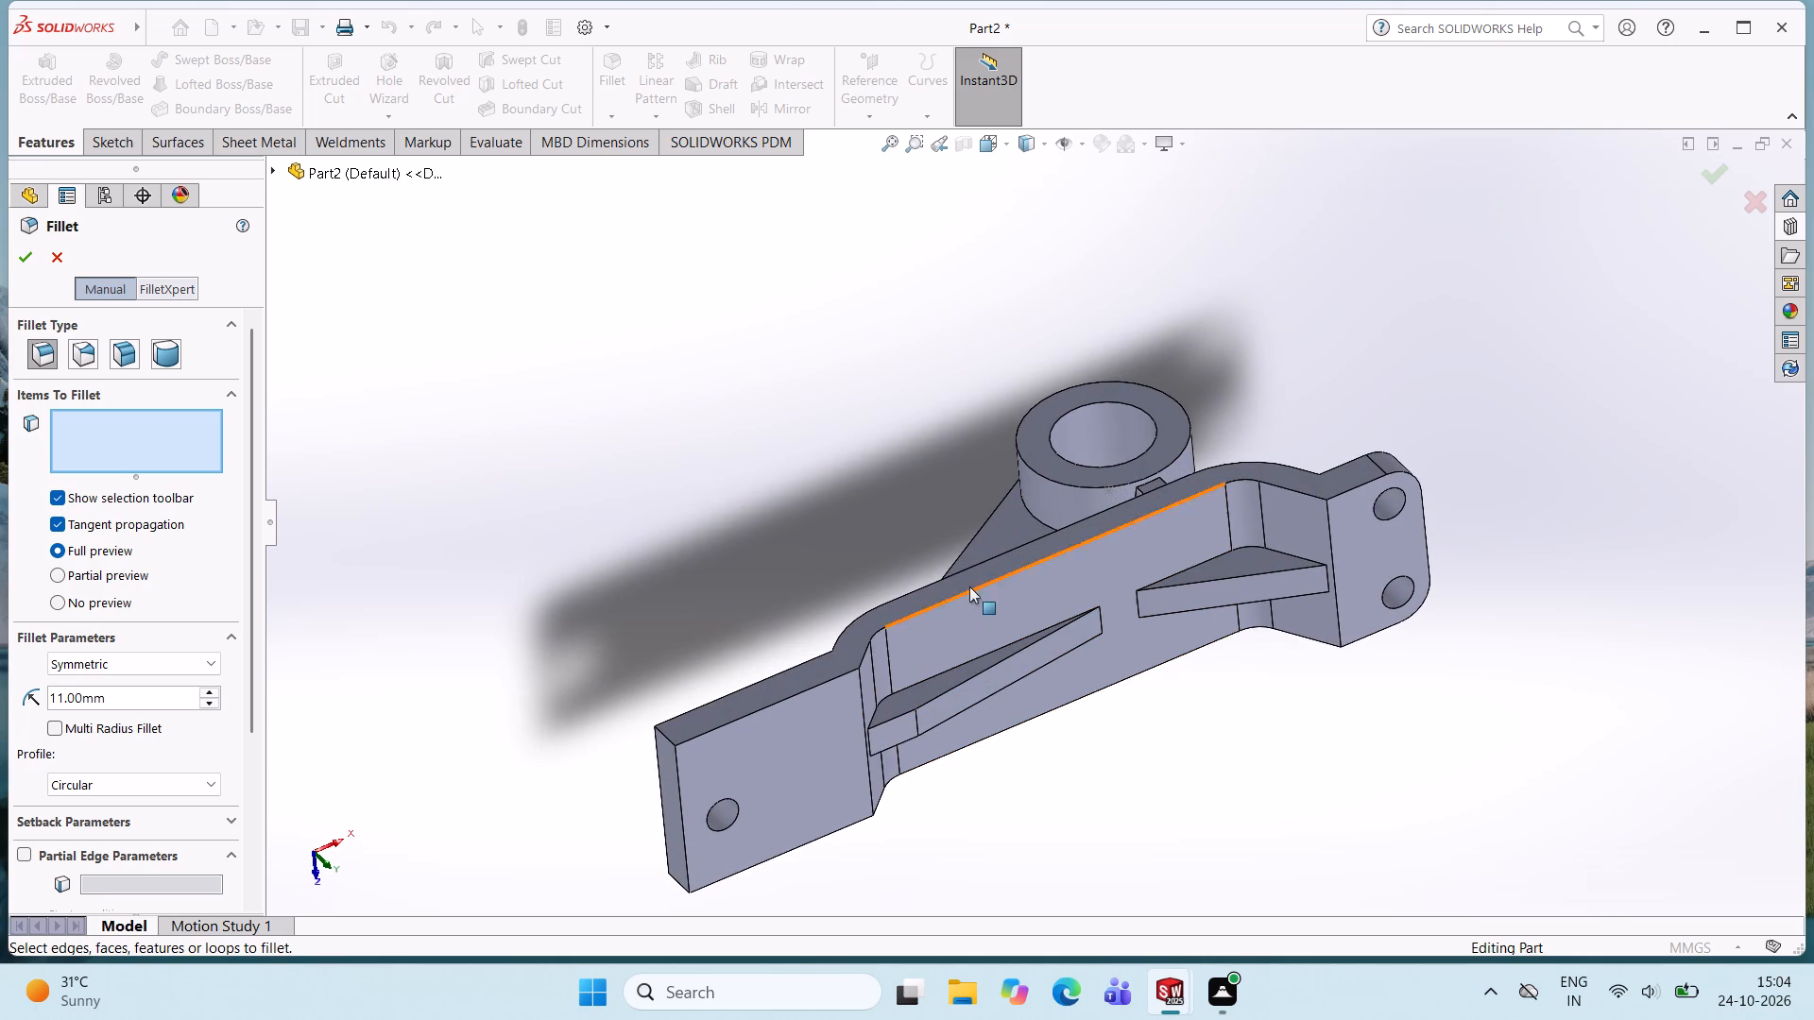
{"action": "left_click", "coordinate": [974, 587]}
{"action": "middle_click_drag", "start_coordinate": [891, 469], "coordinate": [847, 306]}
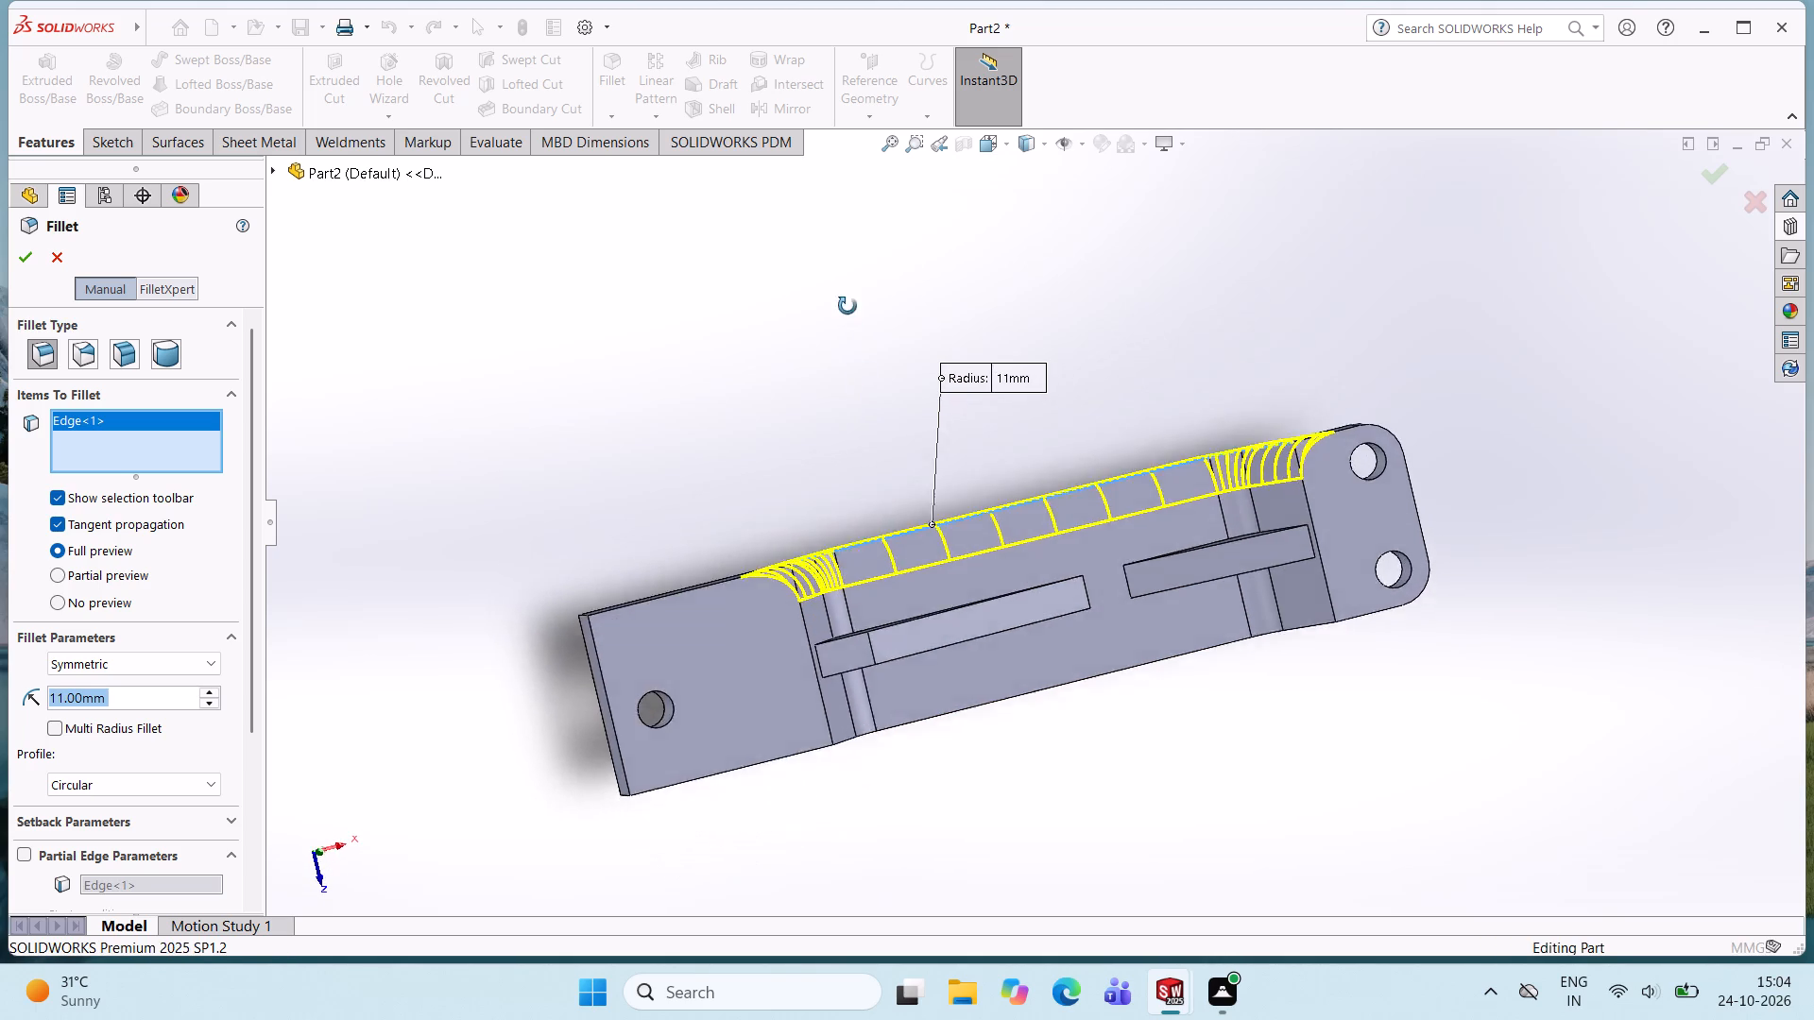
{"action": "middle_click_drag", "start_coordinate": [847, 306], "coordinate": [833, 264]}
{"action": "left_click_drag", "start_coordinate": [114, 698], "coordinate": [58, 713]}
{"action": "key", "text": "2"}
{"action": "key", "text": "Return"}
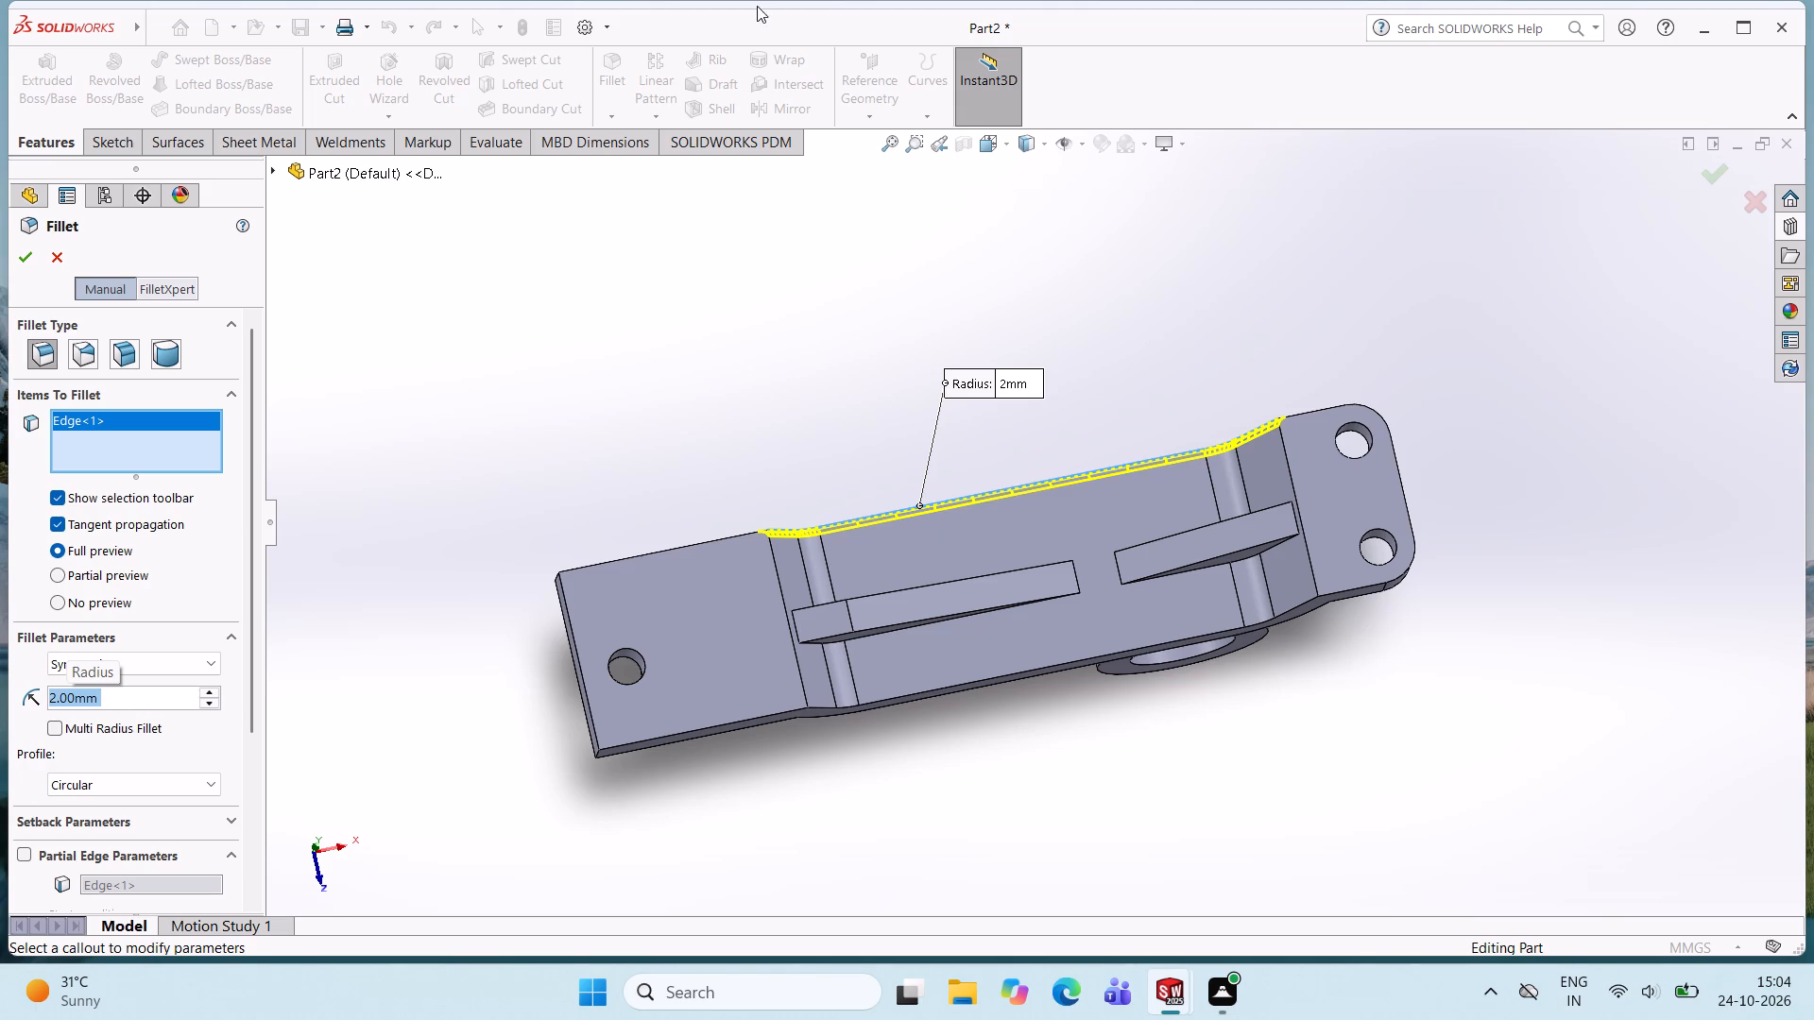
Add the opposite long edge and the remaining upper outline edges of both hole ends to the 2 mm fillet and complete it.
{"action": "left_click", "coordinate": [997, 677]}
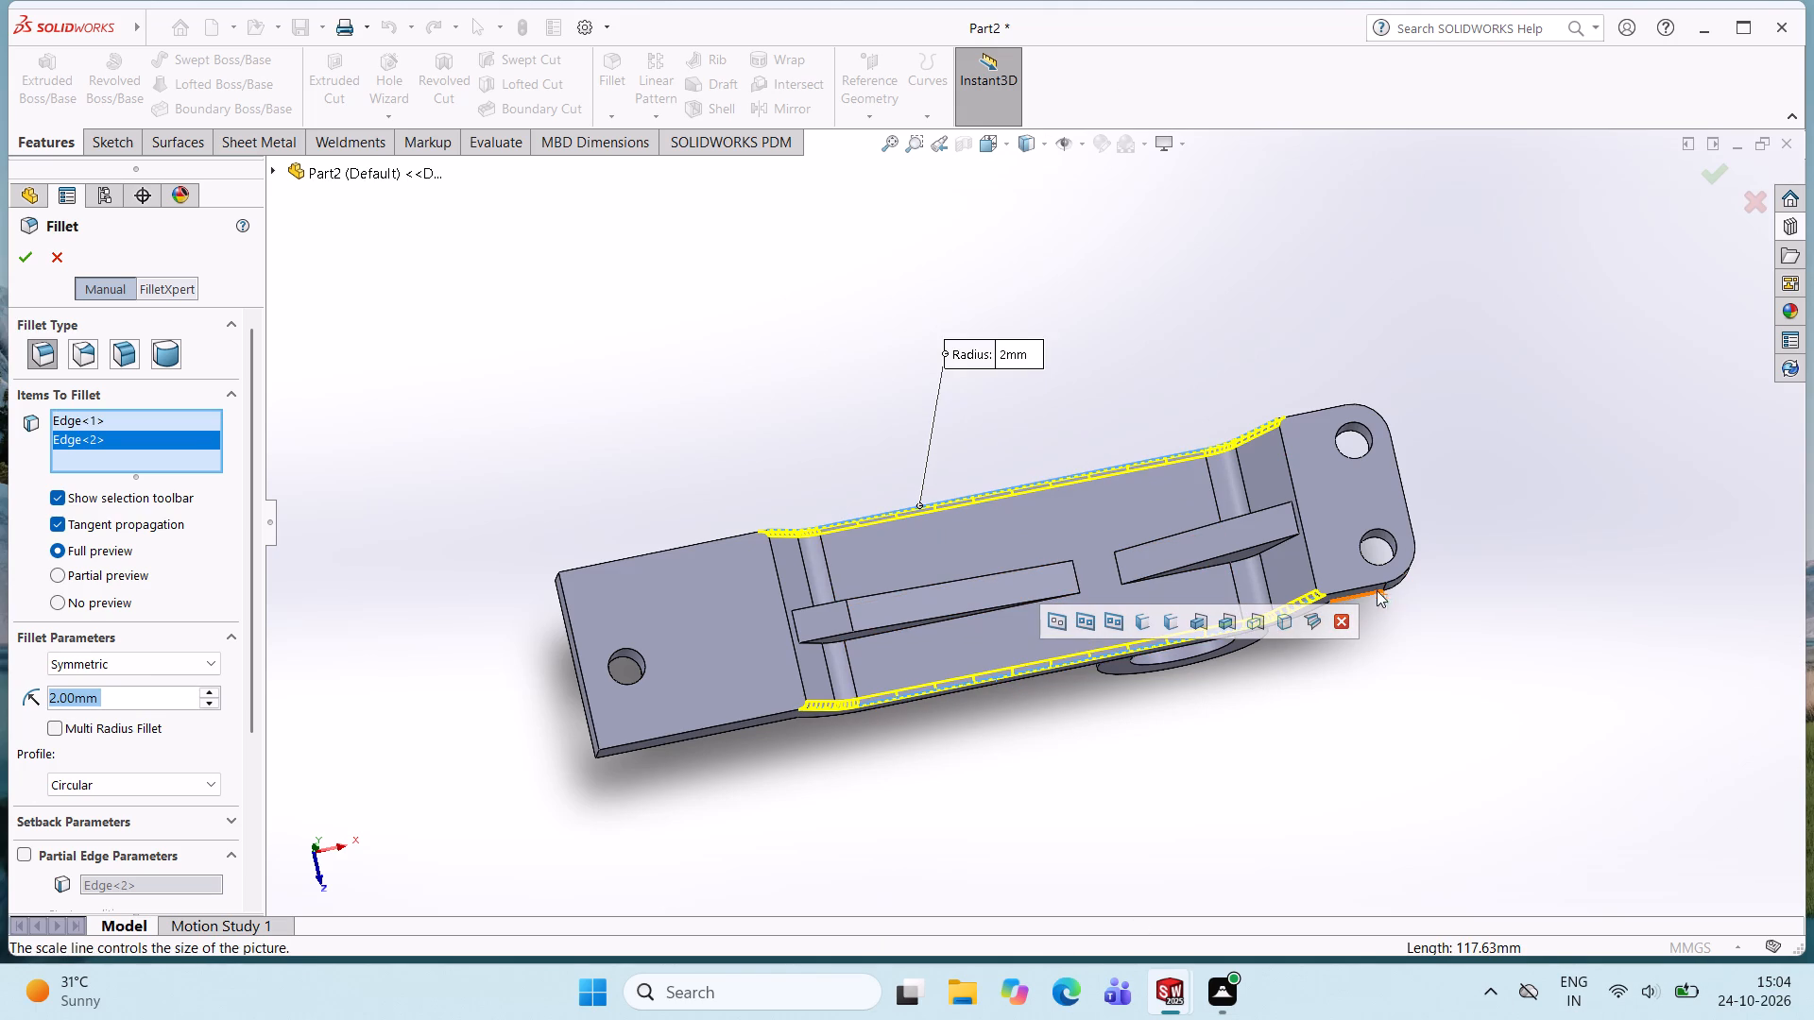
{"action": "left_click", "coordinate": [1370, 586]}
{"action": "middle_click_drag", "start_coordinate": [1341, 574], "coordinate": [1365, 422]}
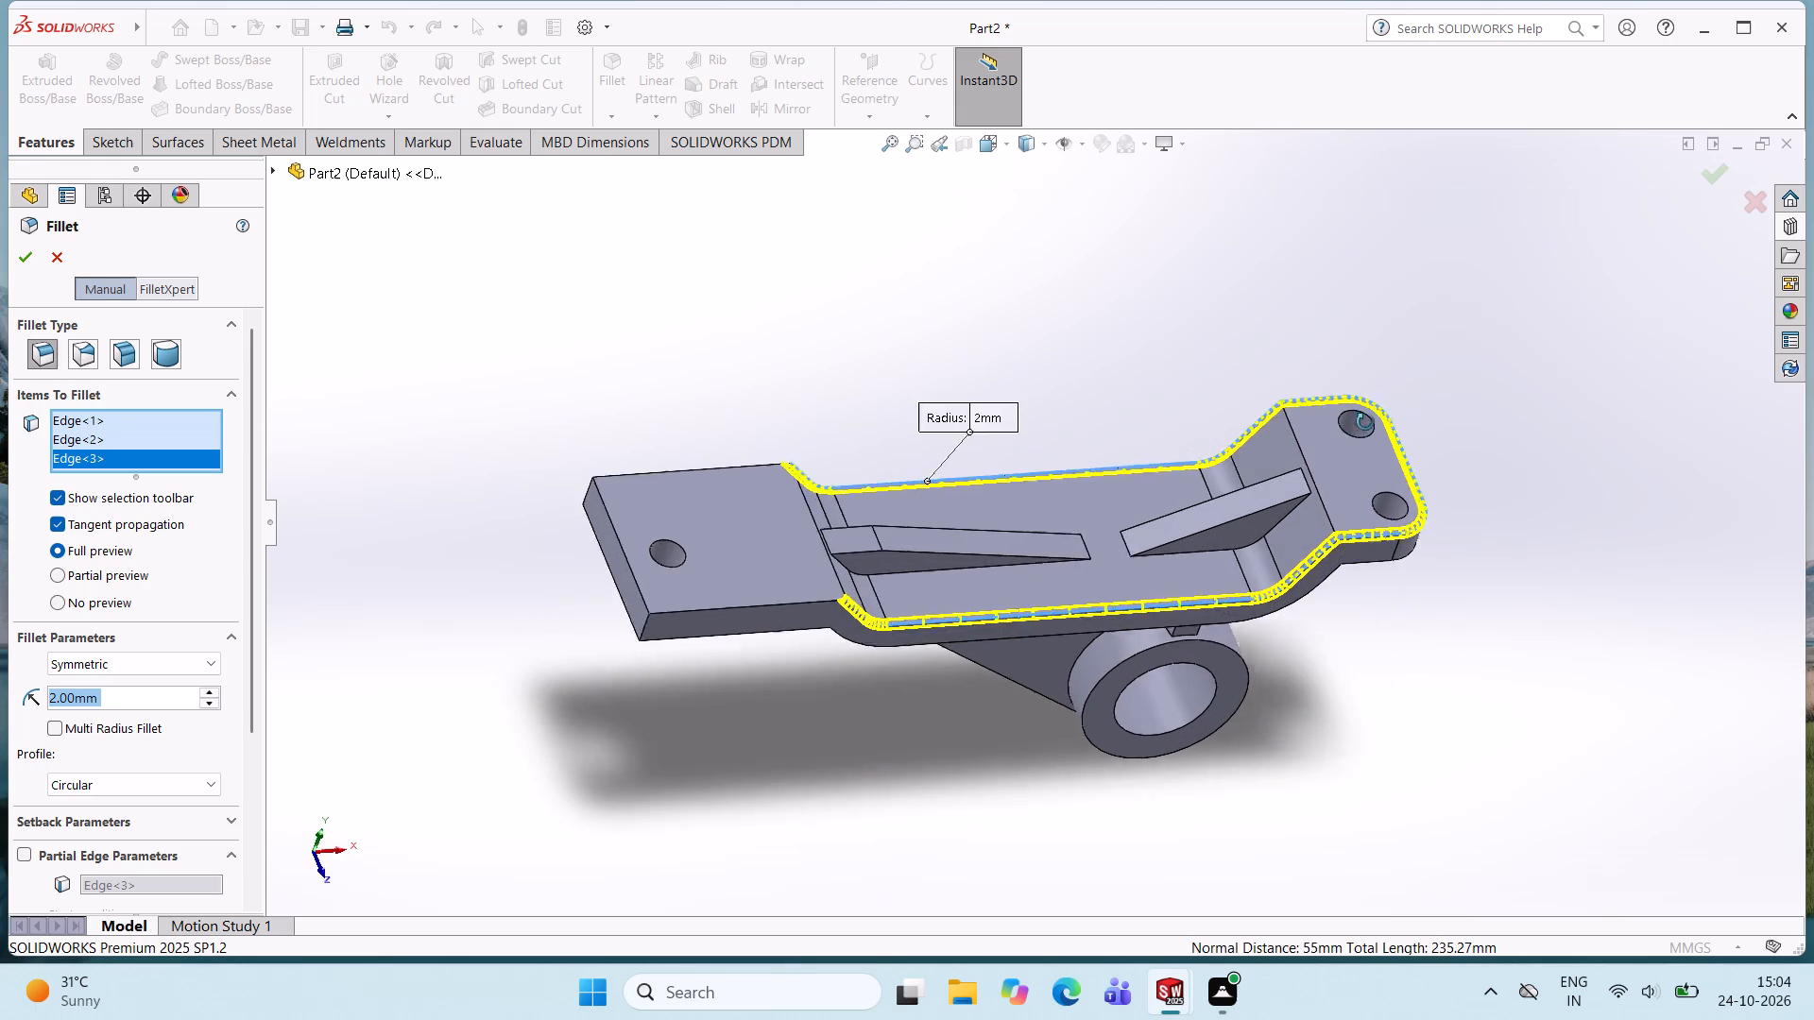
{"action": "middle_click_drag", "start_coordinate": [1365, 422], "coordinate": [1370, 413]}
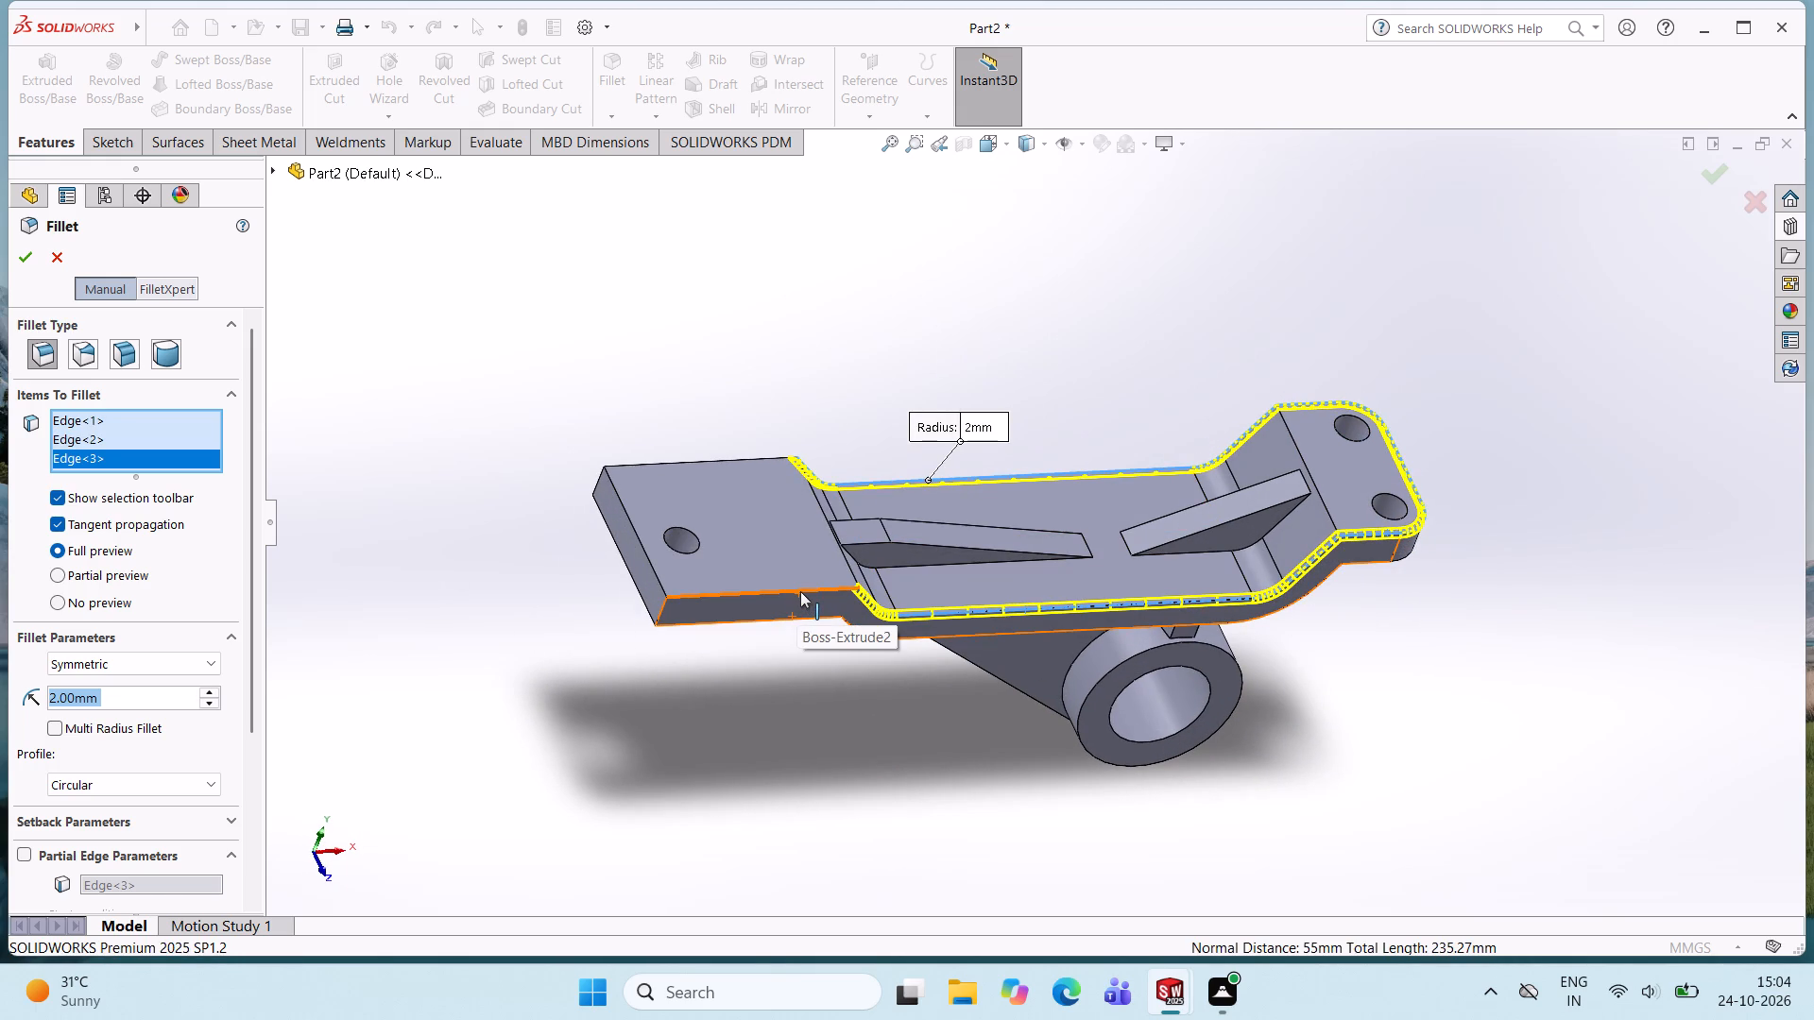
{"action": "left_click", "coordinate": [800, 591]}
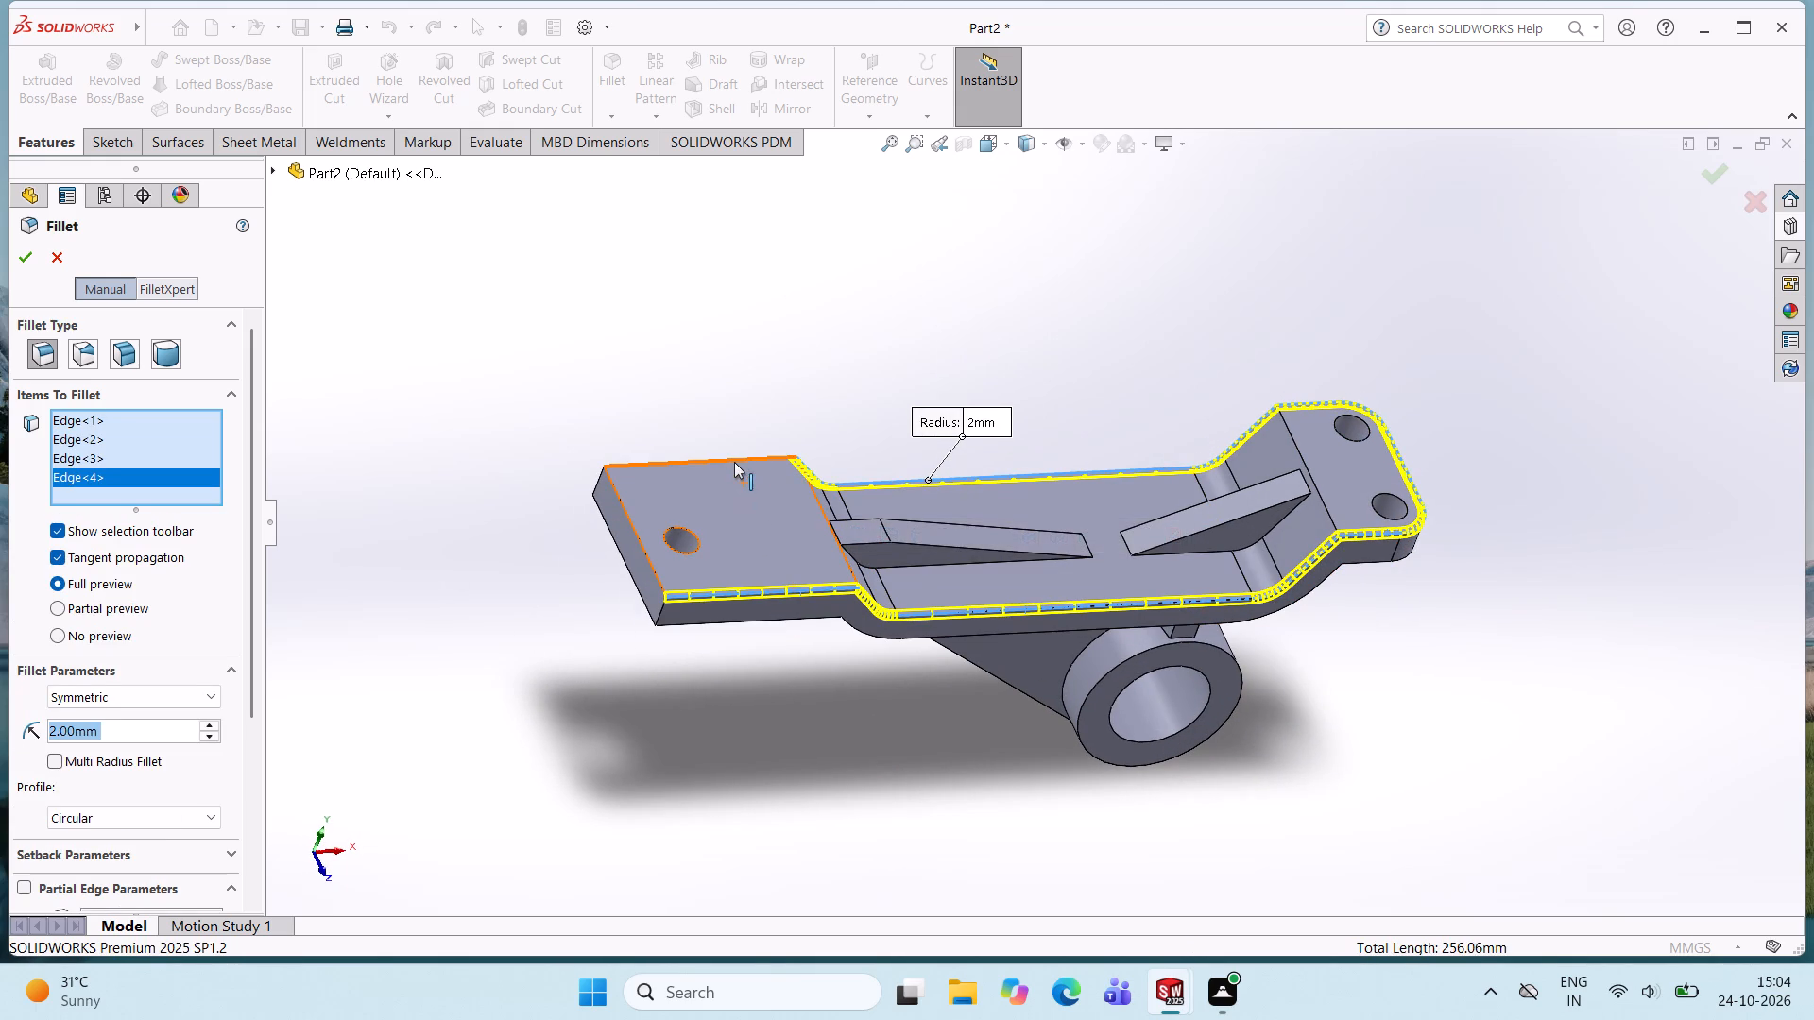
{"action": "left_click", "coordinate": [733, 462]}
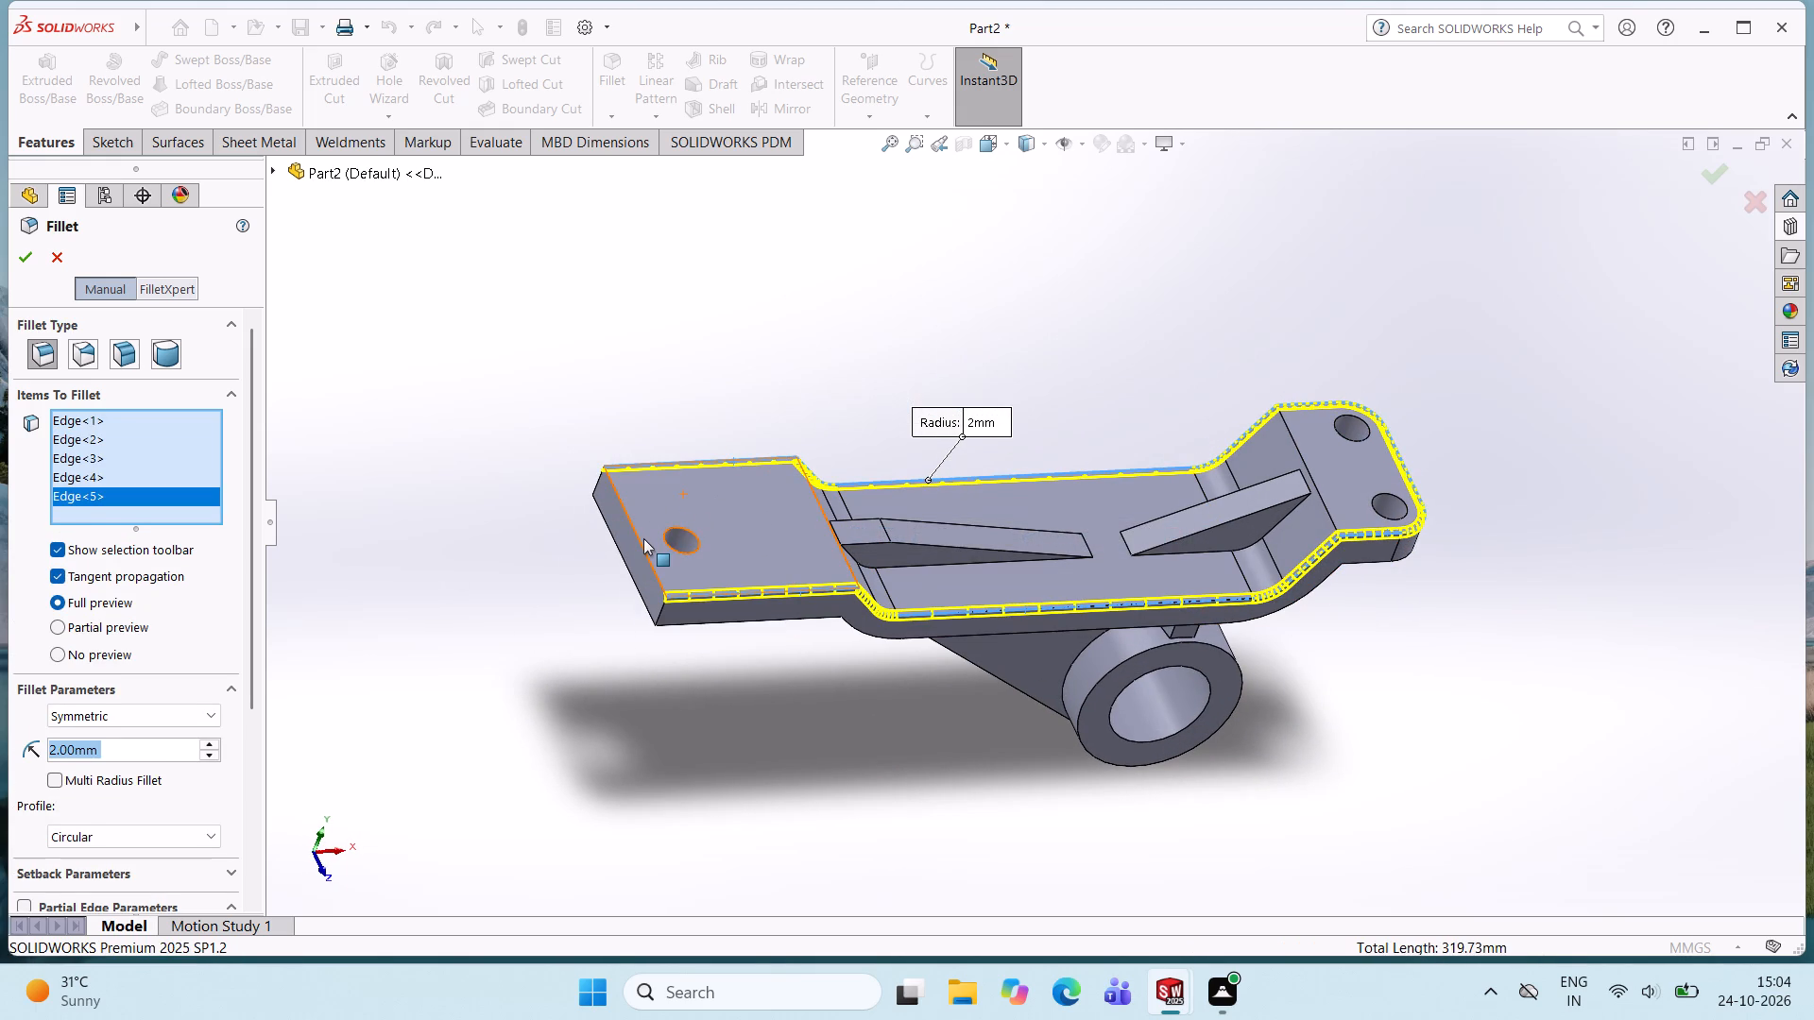
{"action": "left_click", "coordinate": [644, 545]}
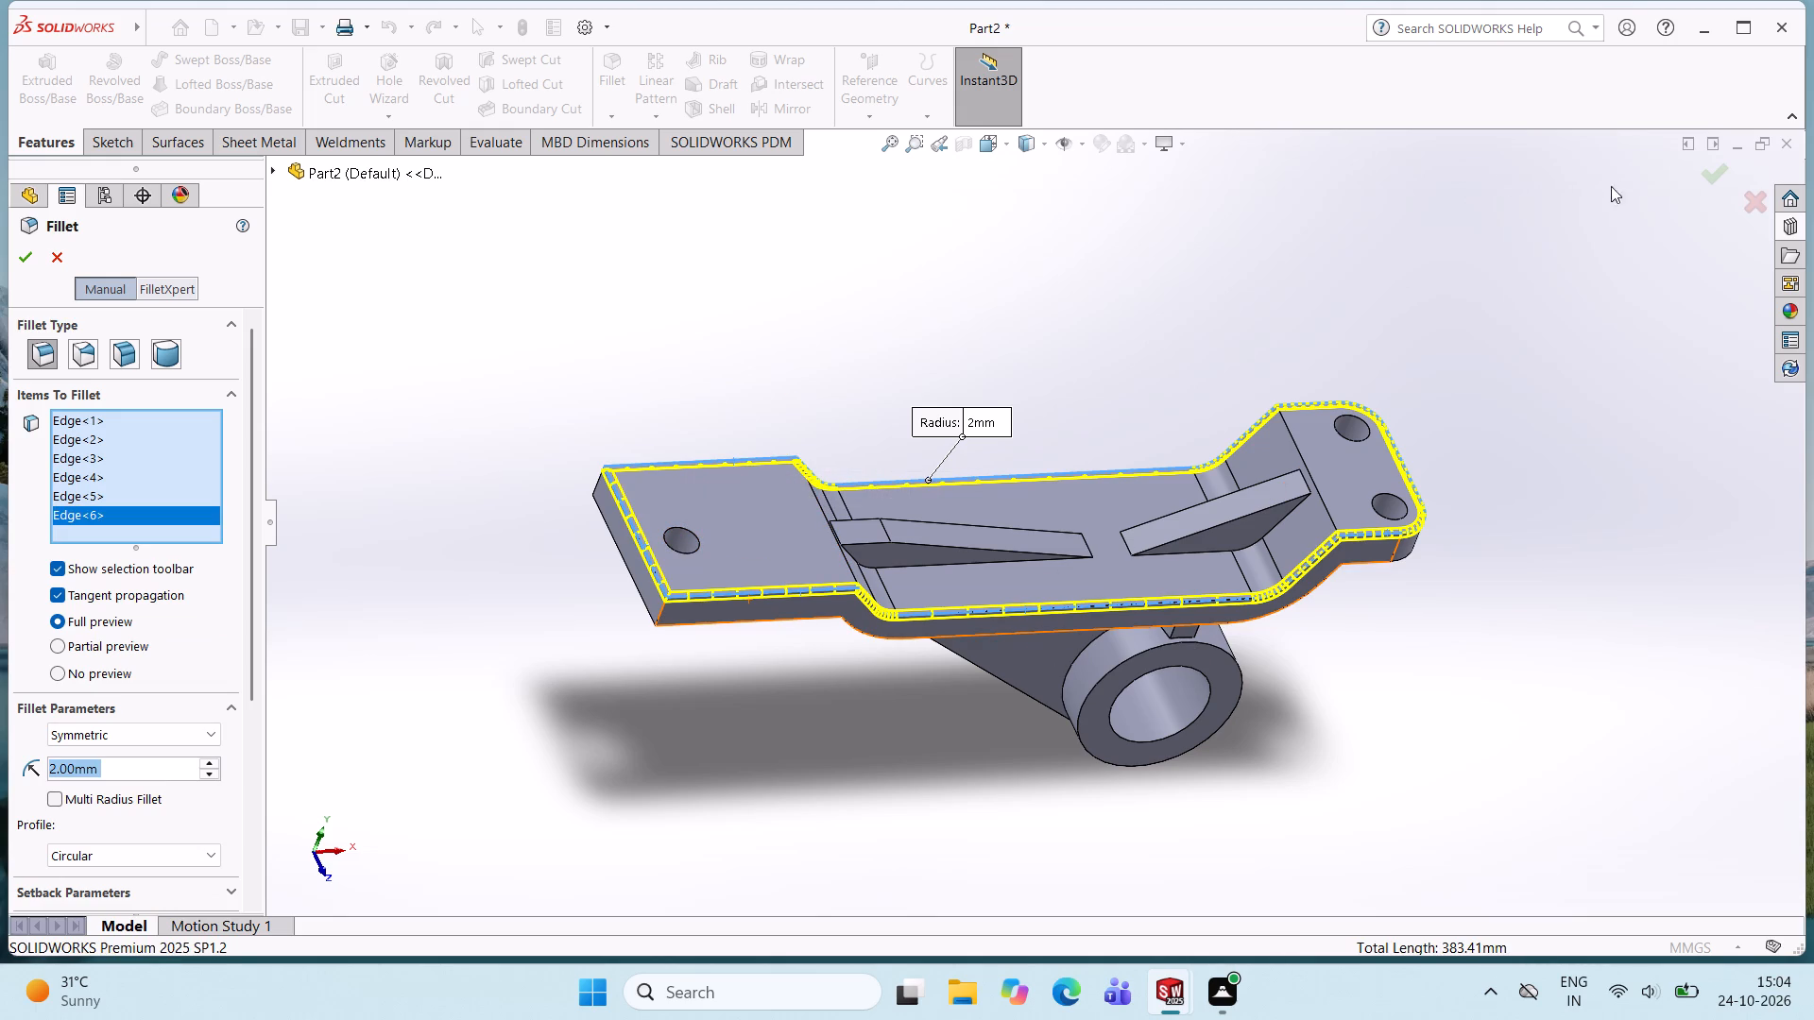
{"action": "left_click", "coordinate": [1719, 178]}
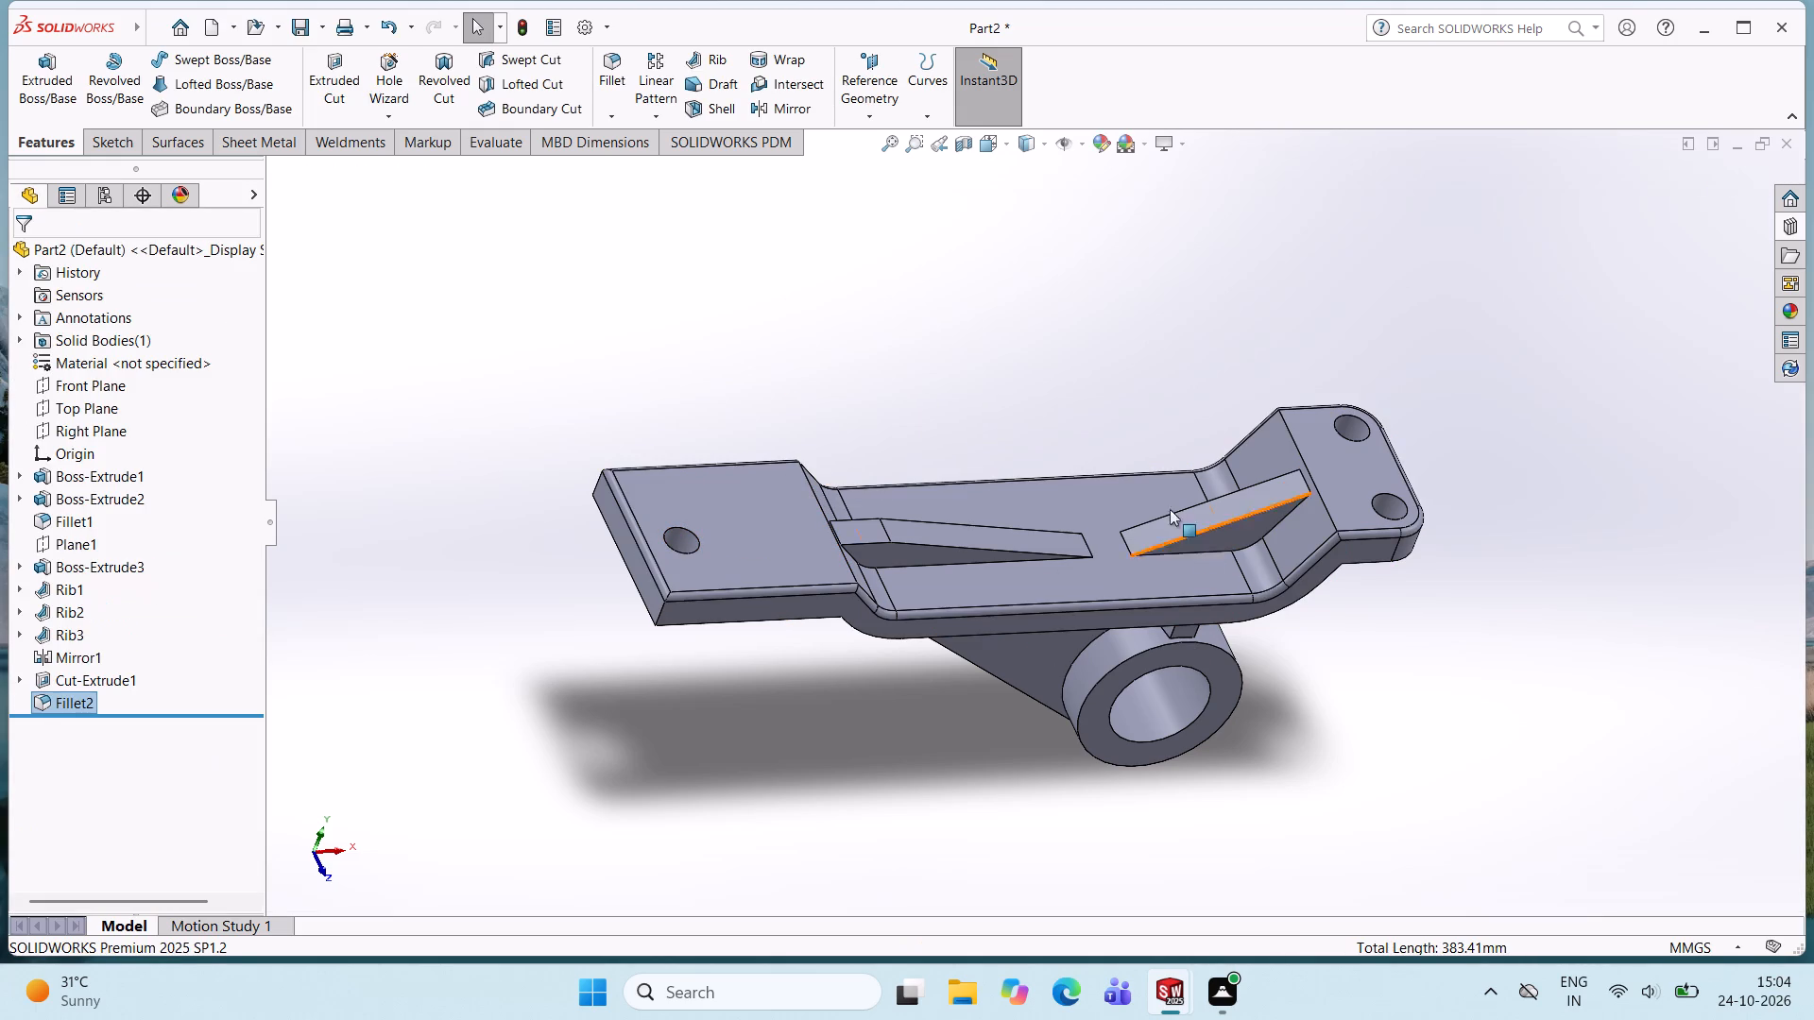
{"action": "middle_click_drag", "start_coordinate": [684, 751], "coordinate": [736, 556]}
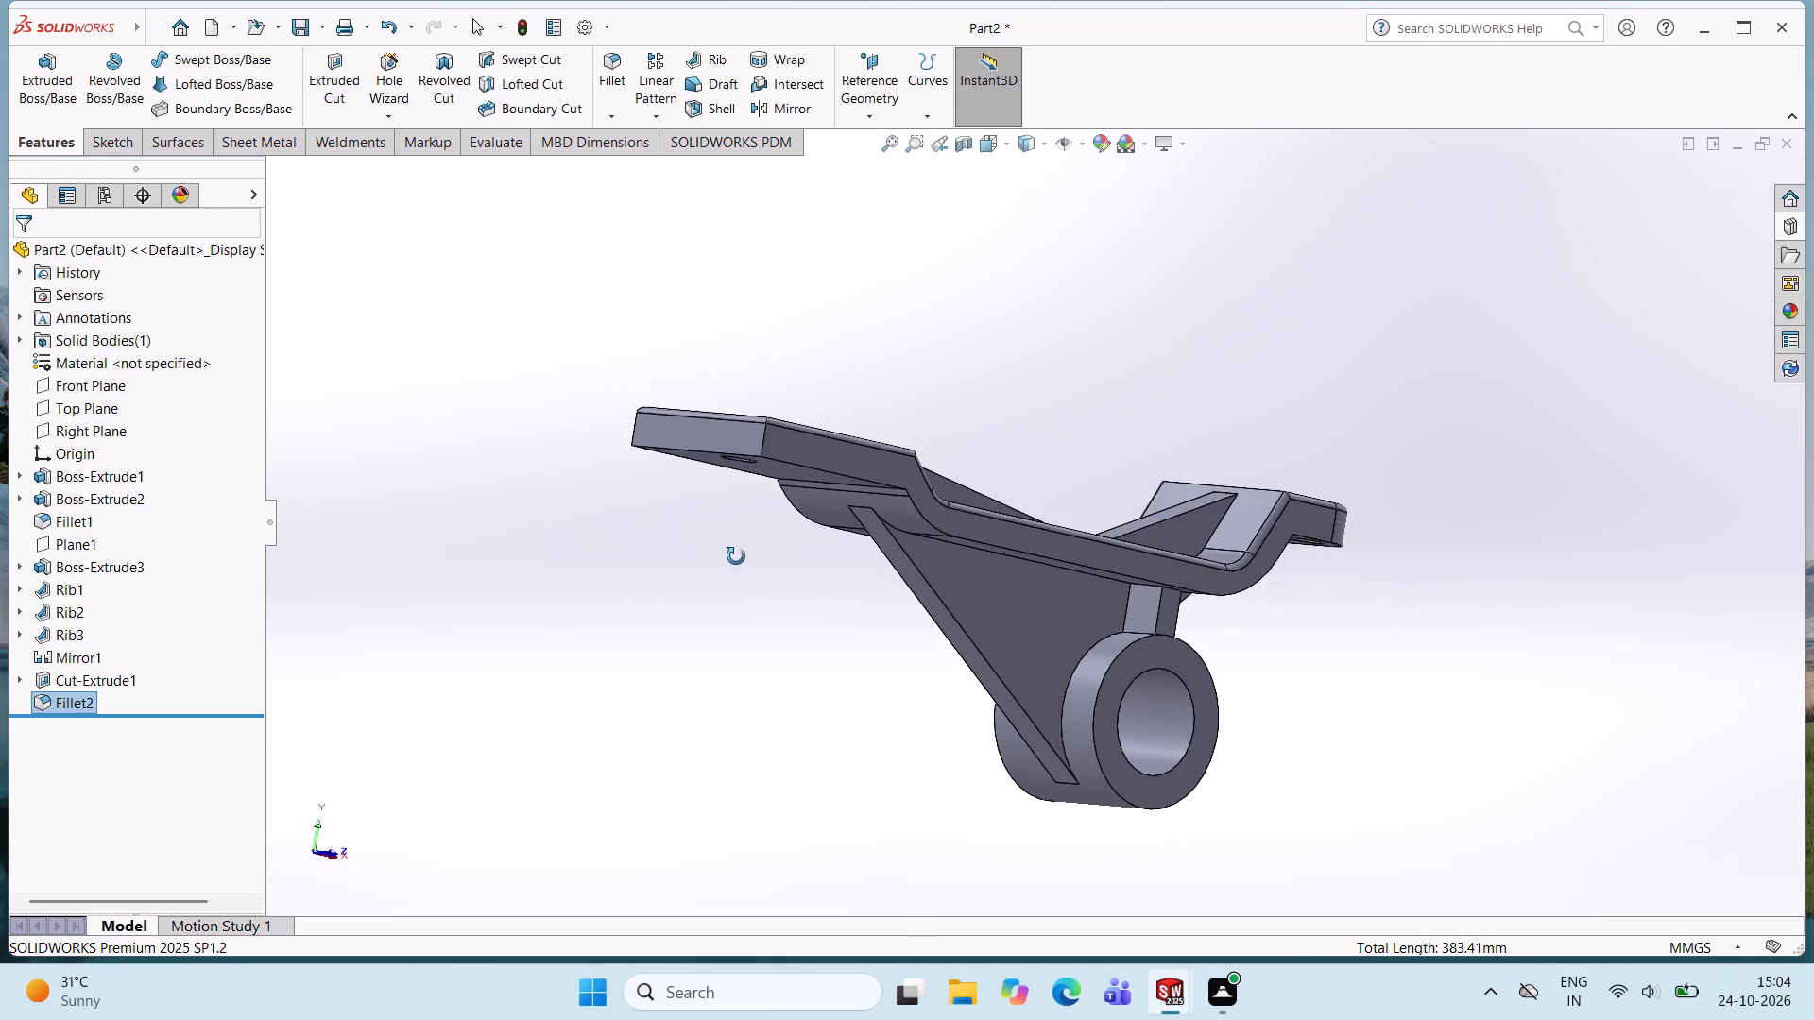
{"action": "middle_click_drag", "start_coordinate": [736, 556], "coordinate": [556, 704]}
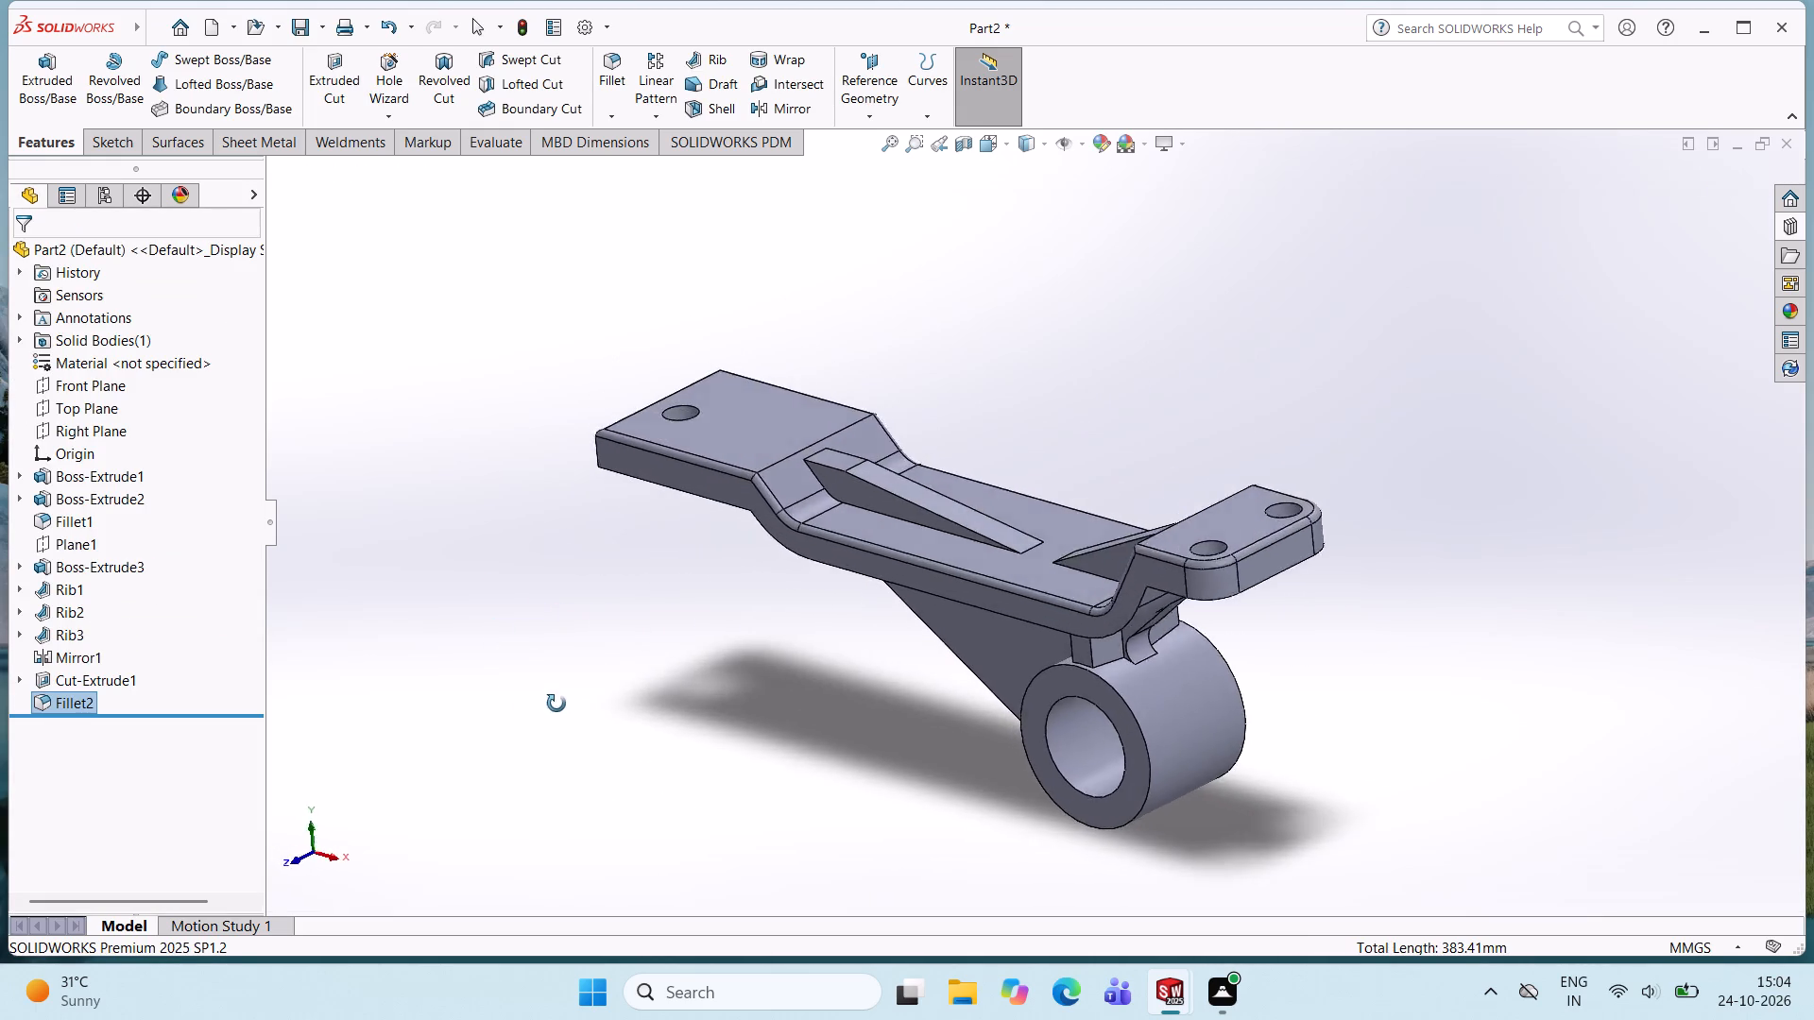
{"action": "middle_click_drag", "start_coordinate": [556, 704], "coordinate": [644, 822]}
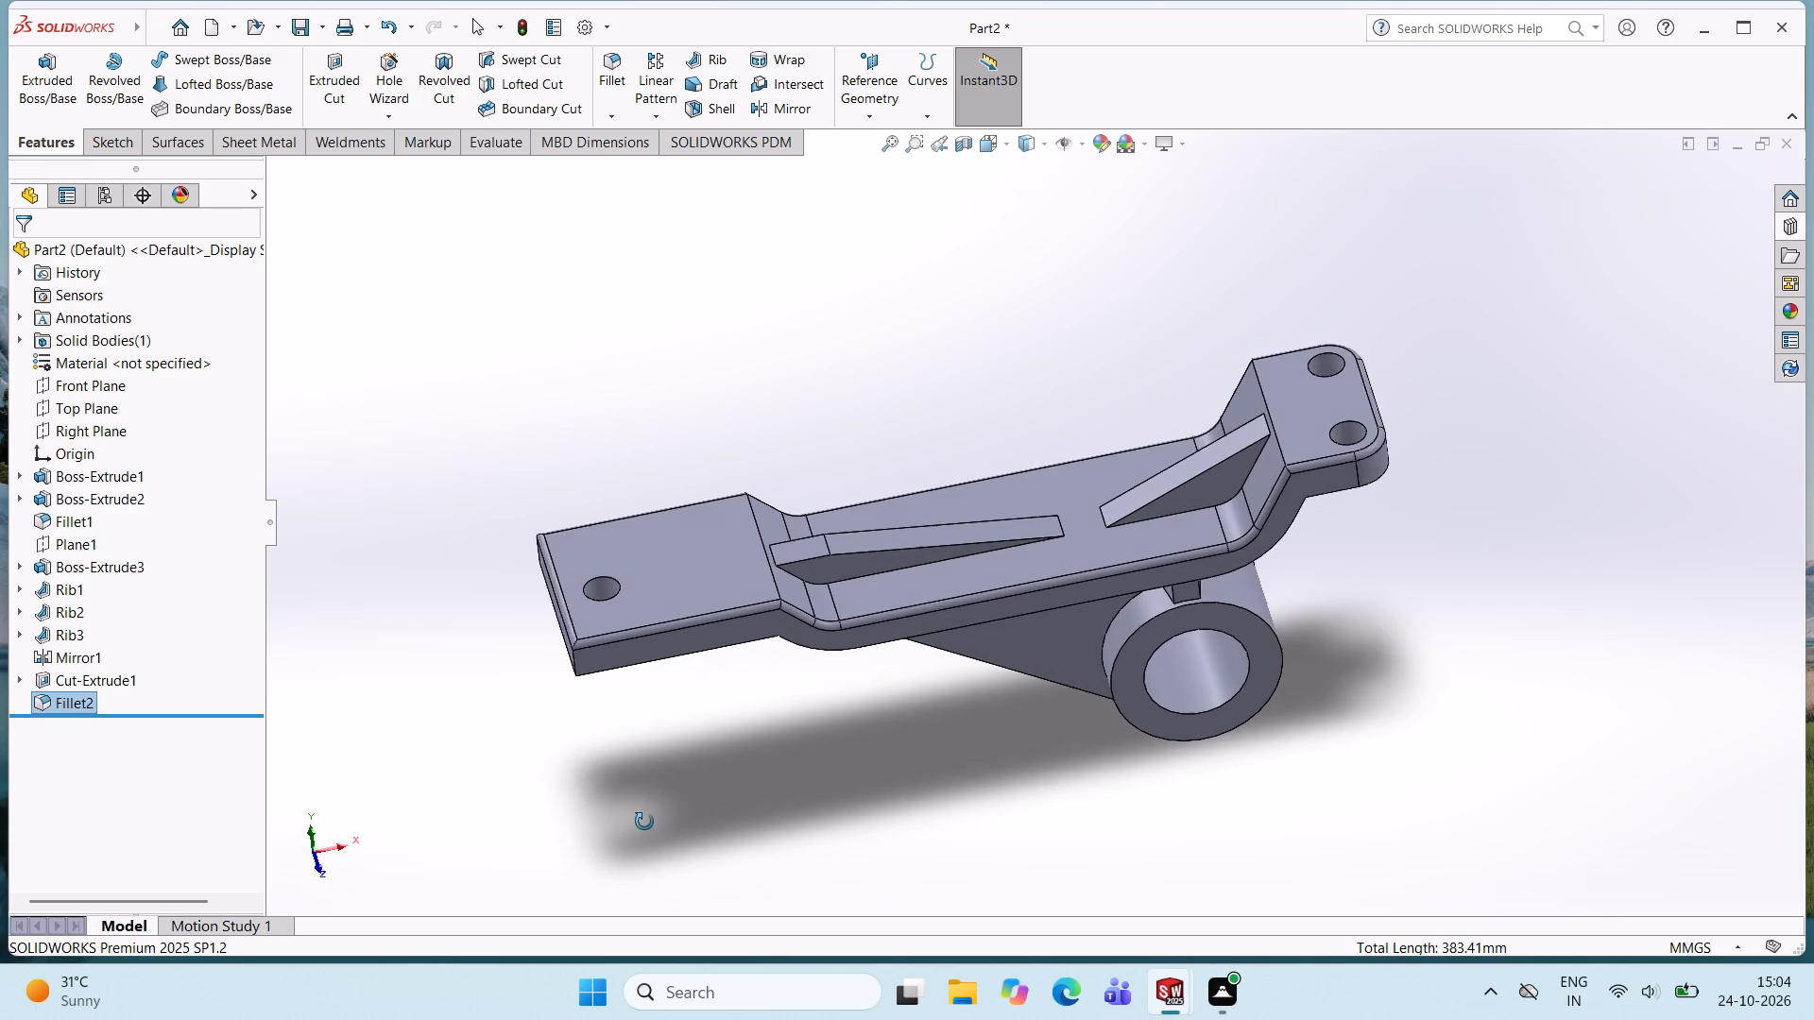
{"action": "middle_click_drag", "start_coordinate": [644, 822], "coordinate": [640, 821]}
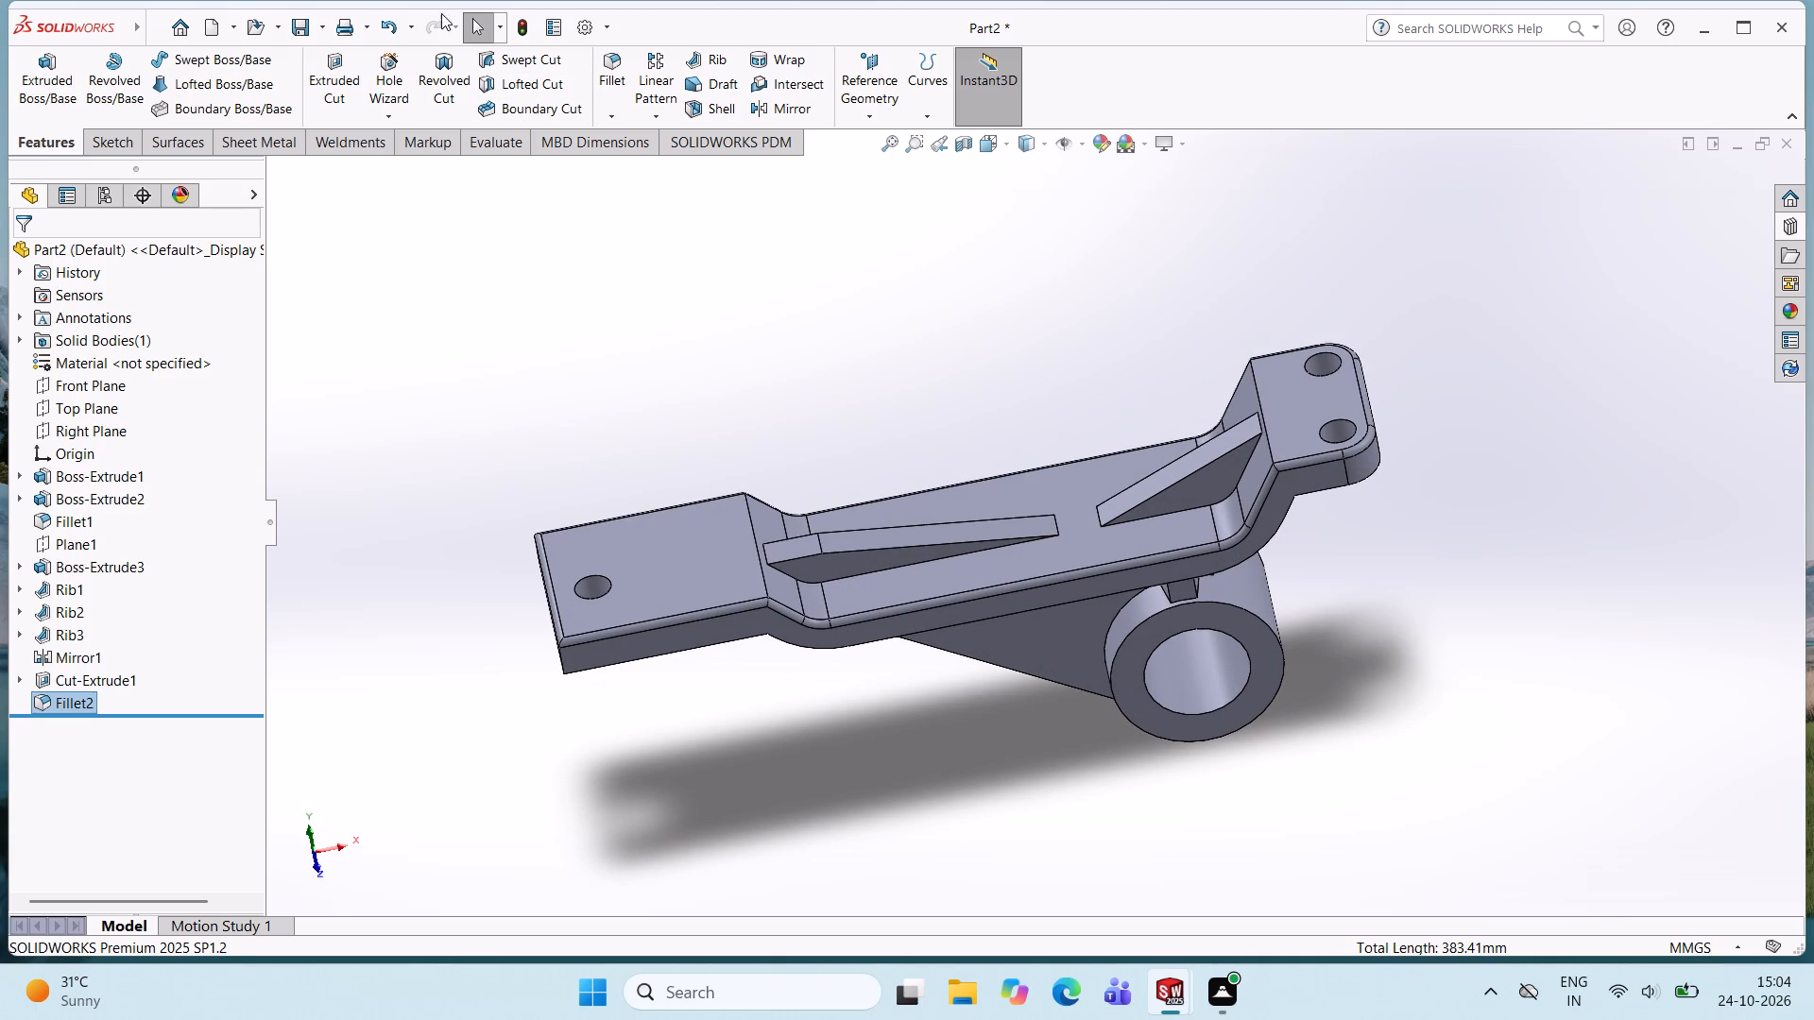
Save the part on the Desktop as Part2 in SOLIDWORKS Part format.
{"action": "left_click", "coordinate": [308, 30]}
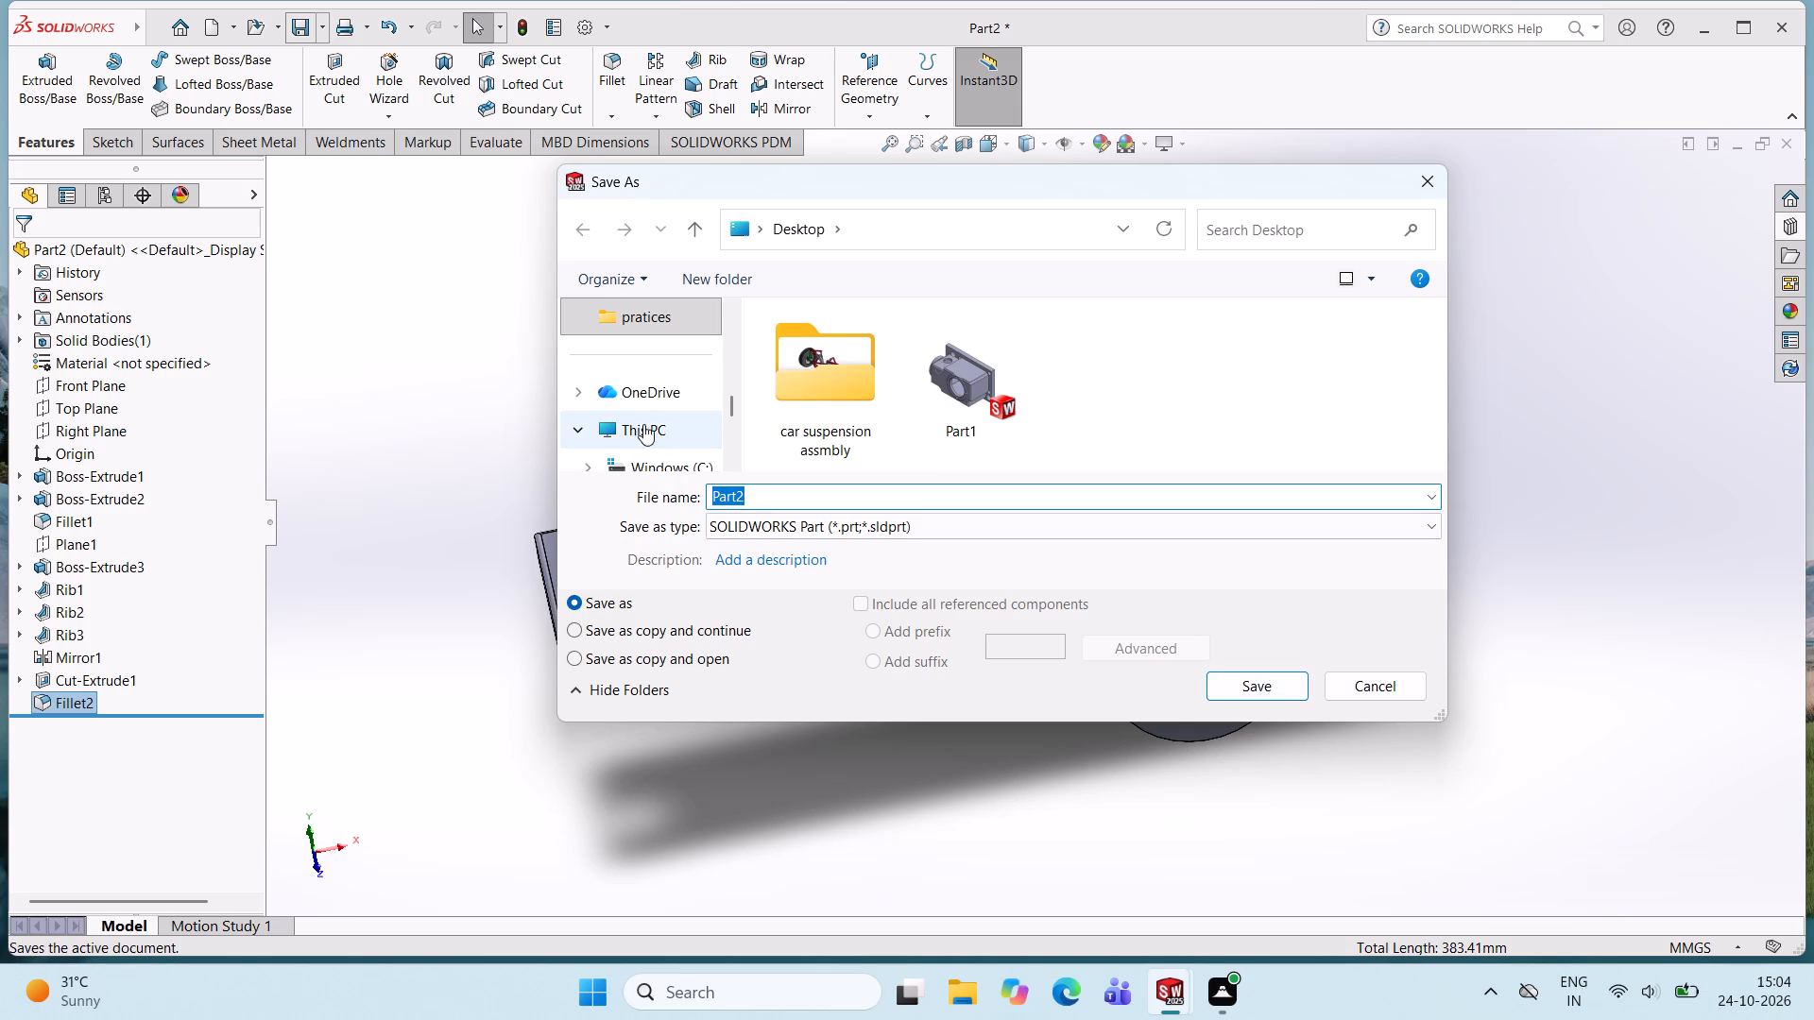
{"action": "scroll", "coordinate": [666, 465], "scroll_direction": "down", "scroll_amount": 2}
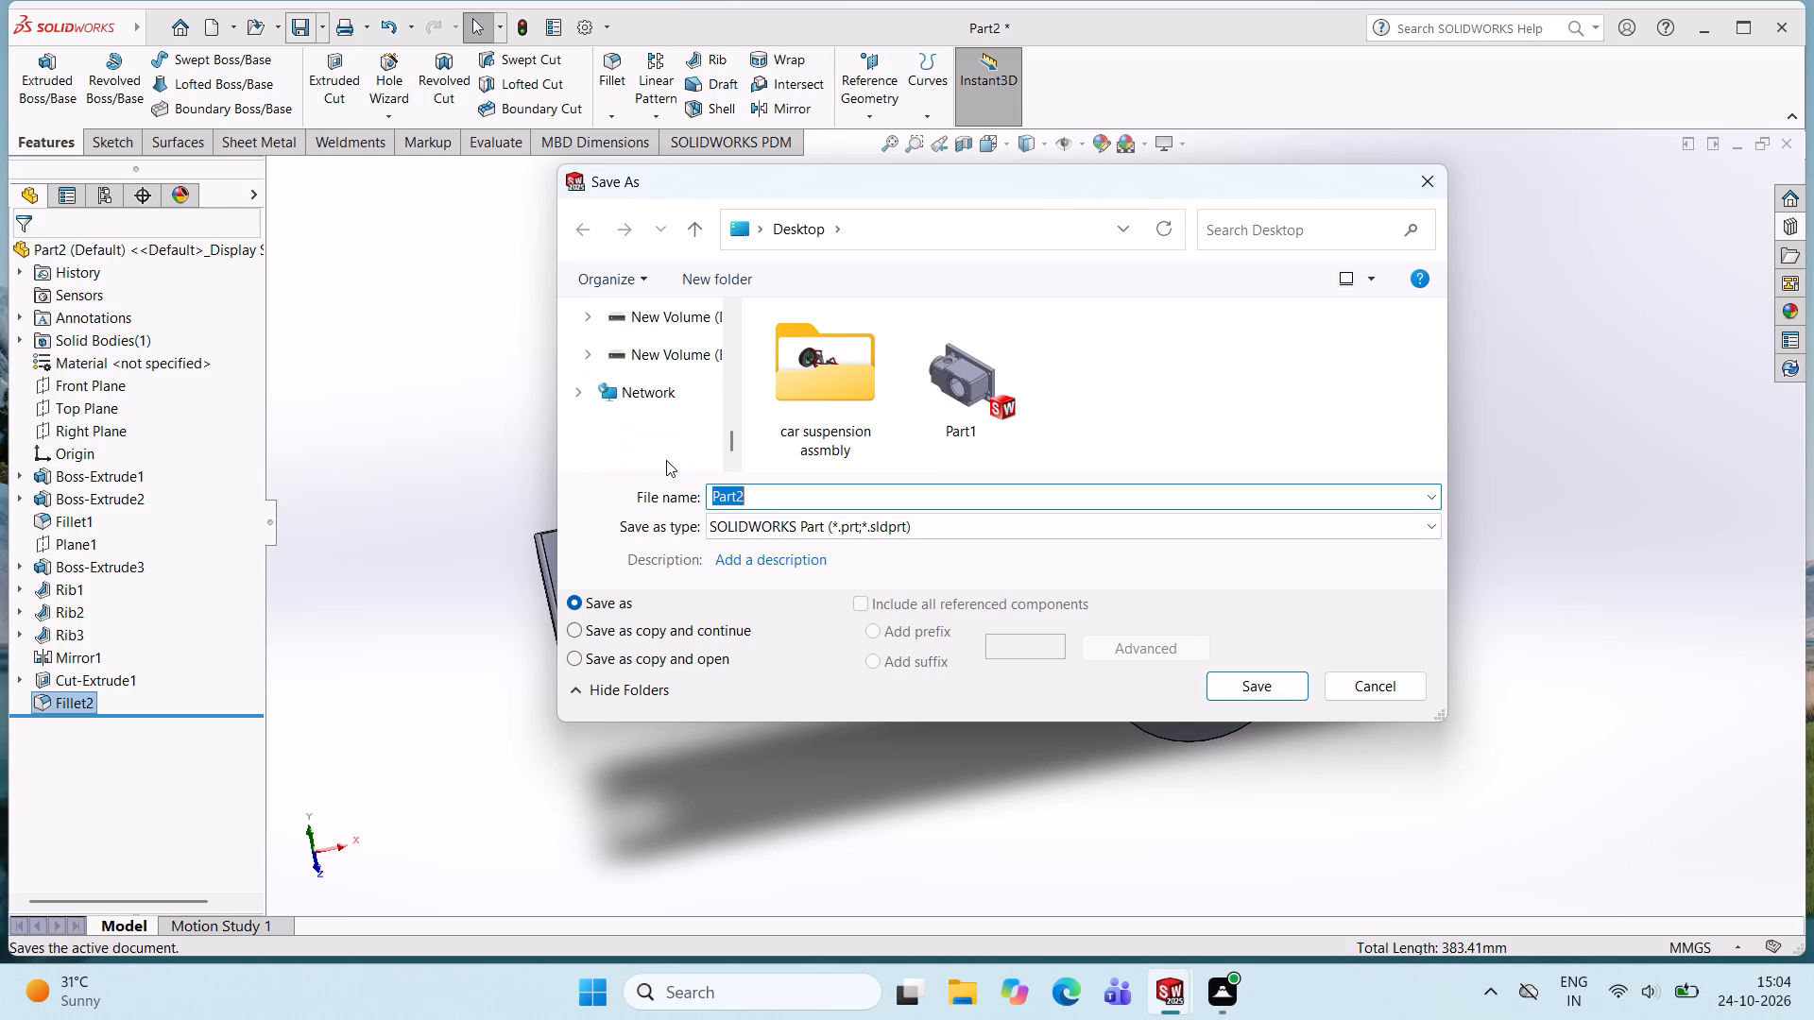
{"action": "scroll", "coordinate": [666, 460], "scroll_direction": "up", "scroll_amount": 8}
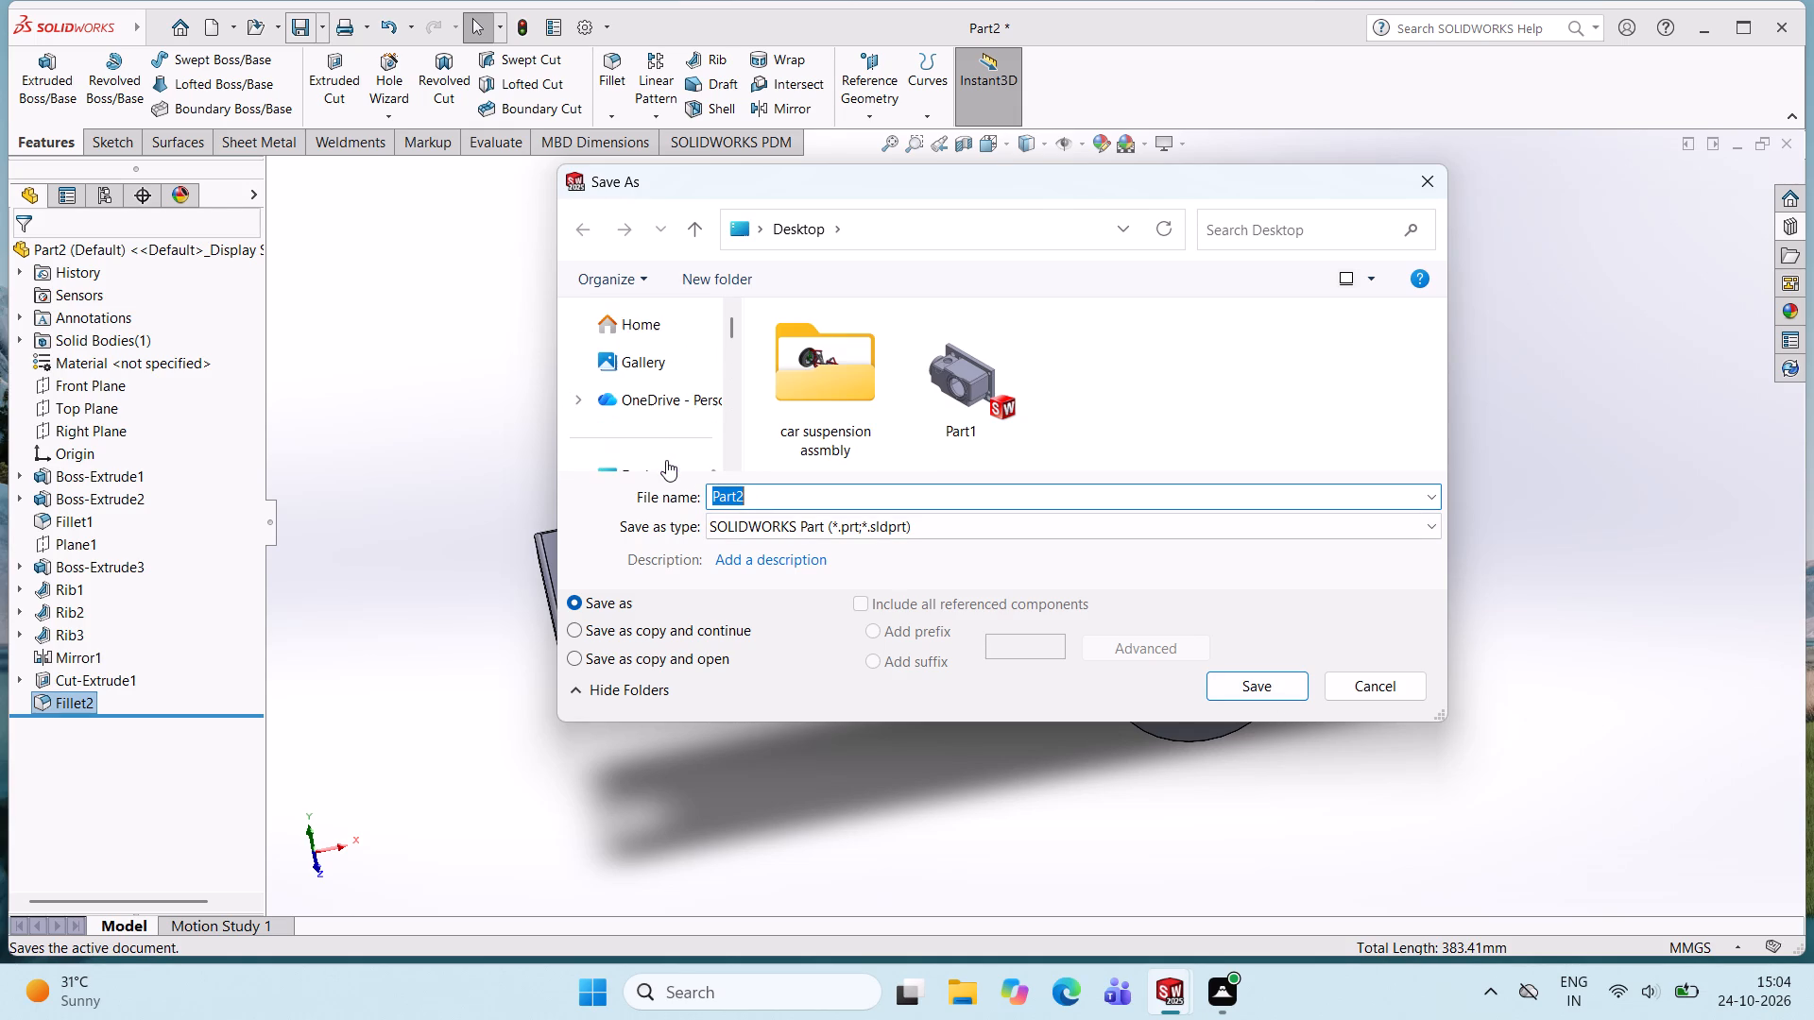
{"action": "scroll", "coordinate": [651, 403], "scroll_direction": "down", "scroll_amount": 1}
{"action": "left_click", "coordinate": [645, 386]}
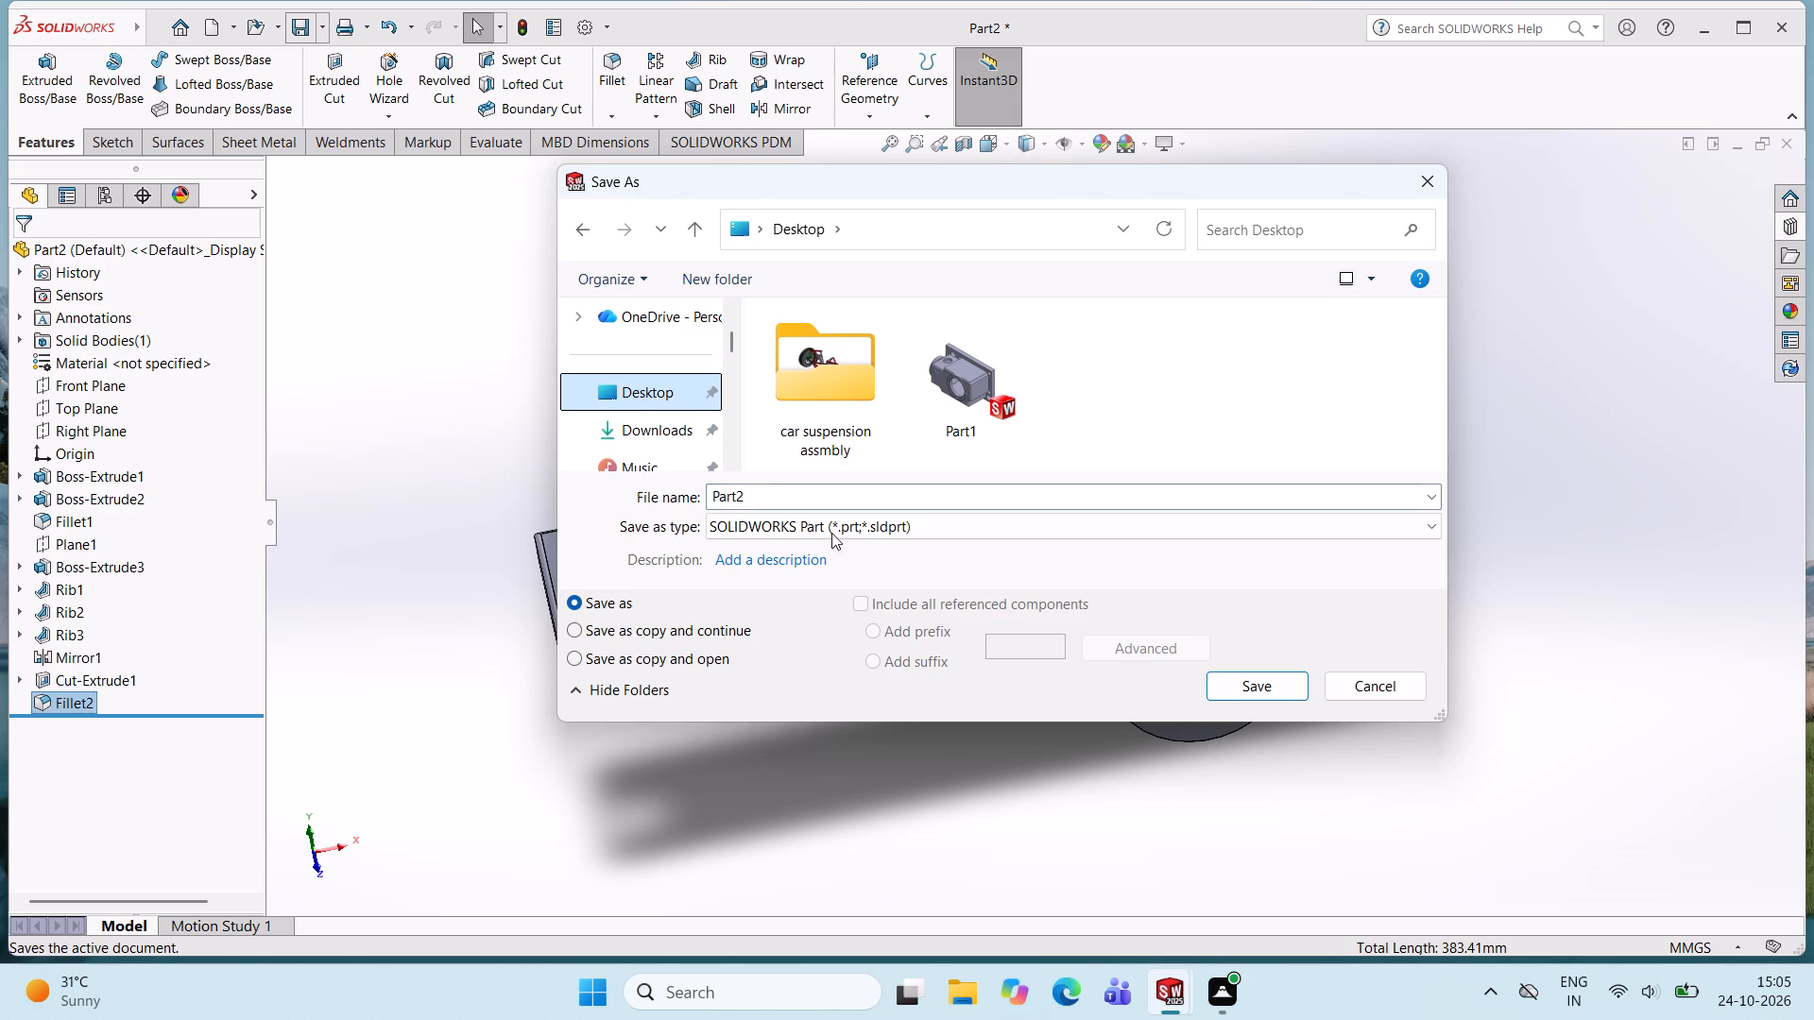
{"action": "left_click", "coordinate": [1235, 694]}
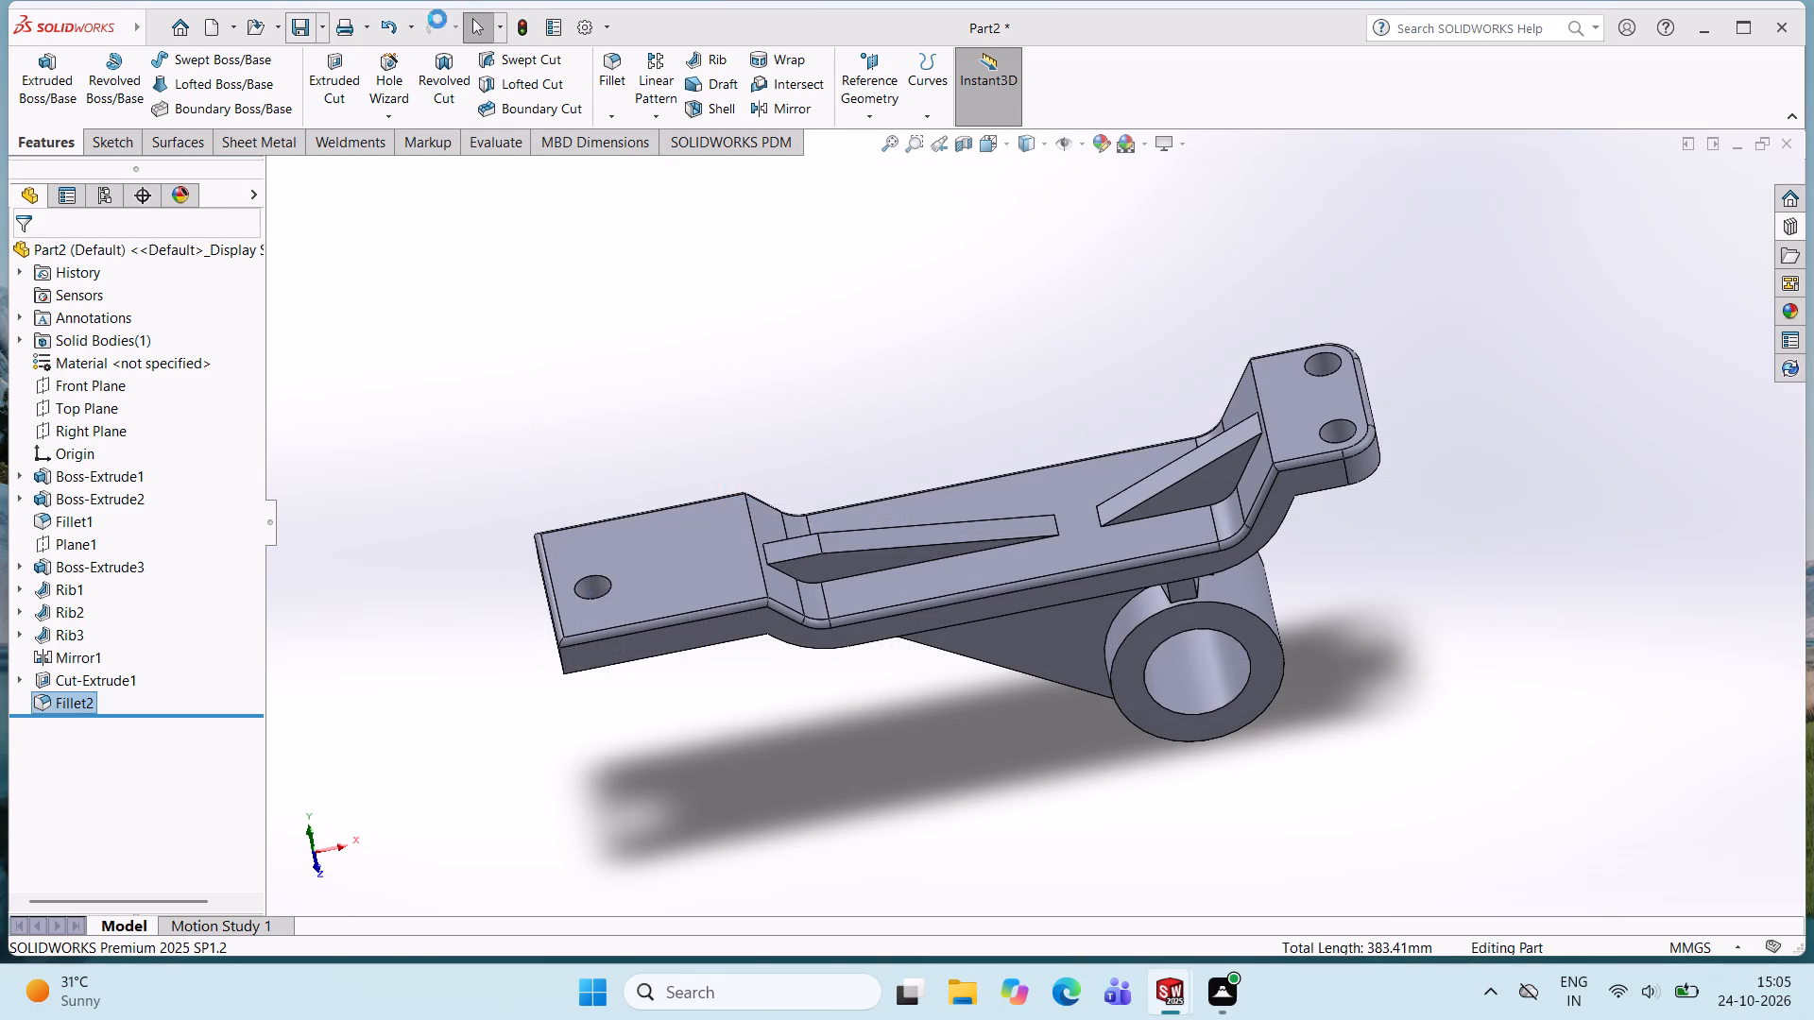
Save the part on the Desktop as Part2 in Adobe Portable Document Format (*.pdf).
{"action": "left_click", "coordinate": [321, 25]}
{"action": "left_click", "coordinate": [345, 84]}
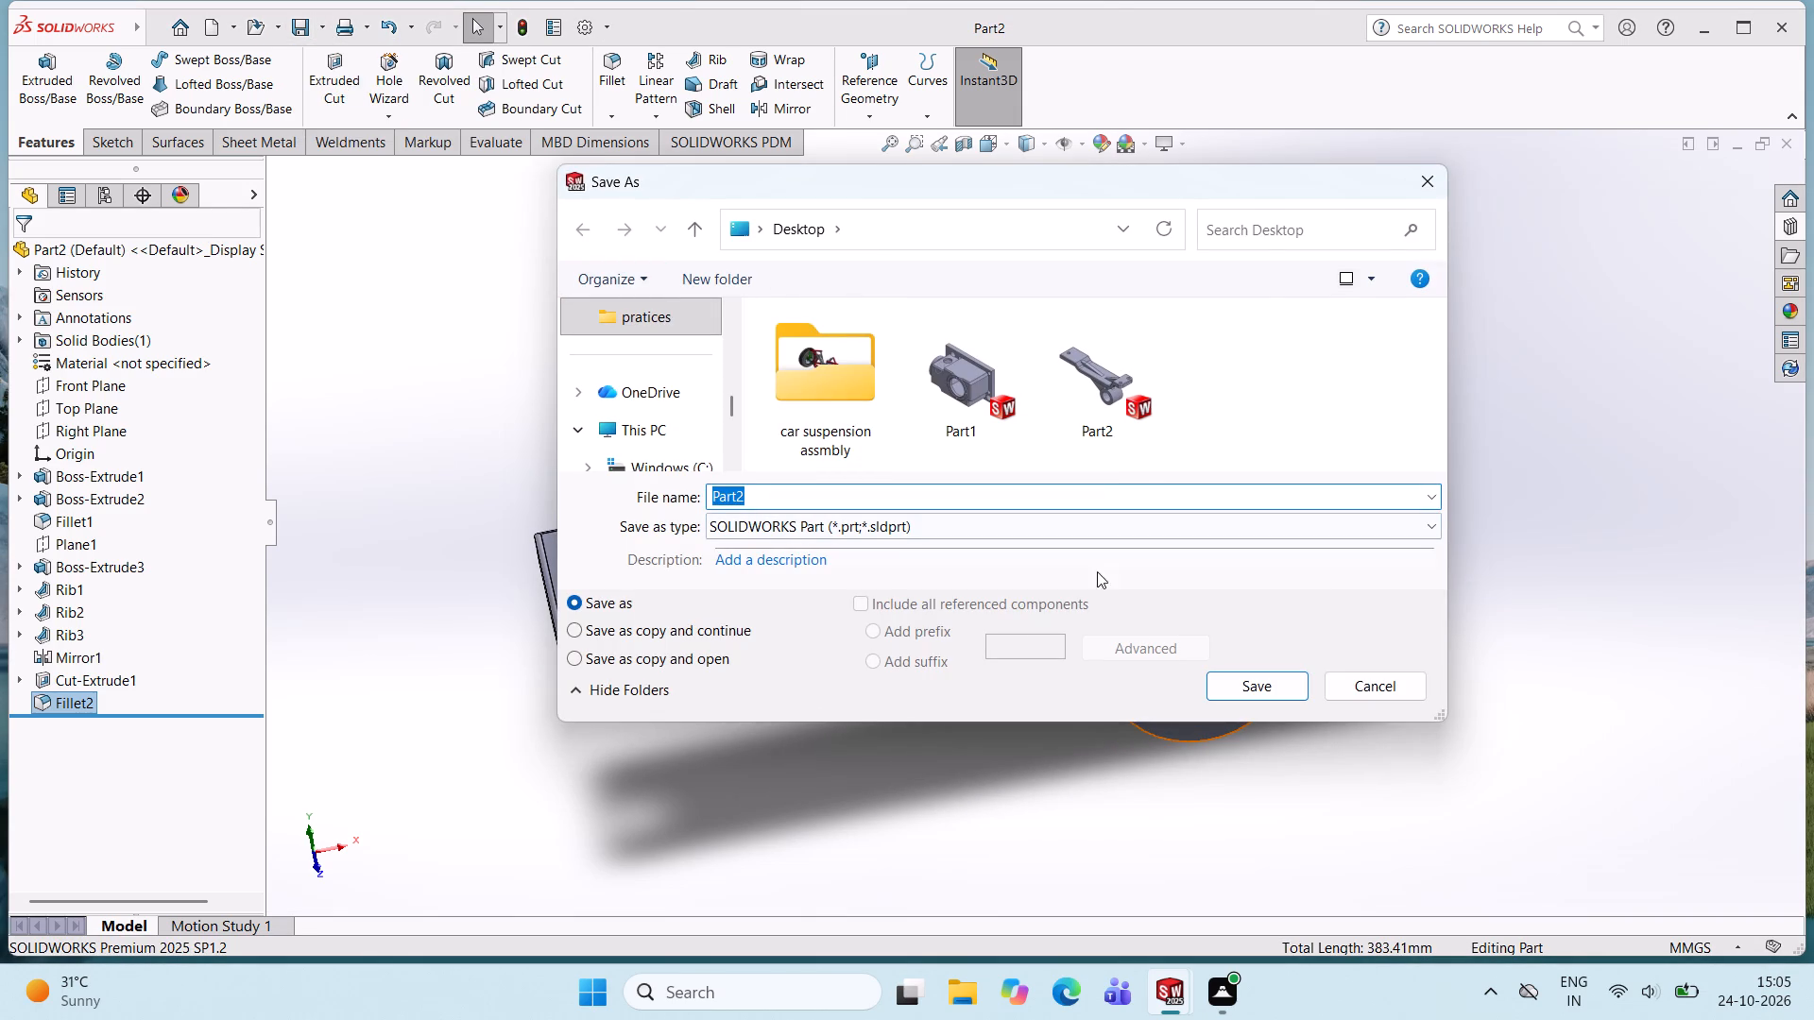
{"action": "left_click", "coordinate": [1436, 534]}
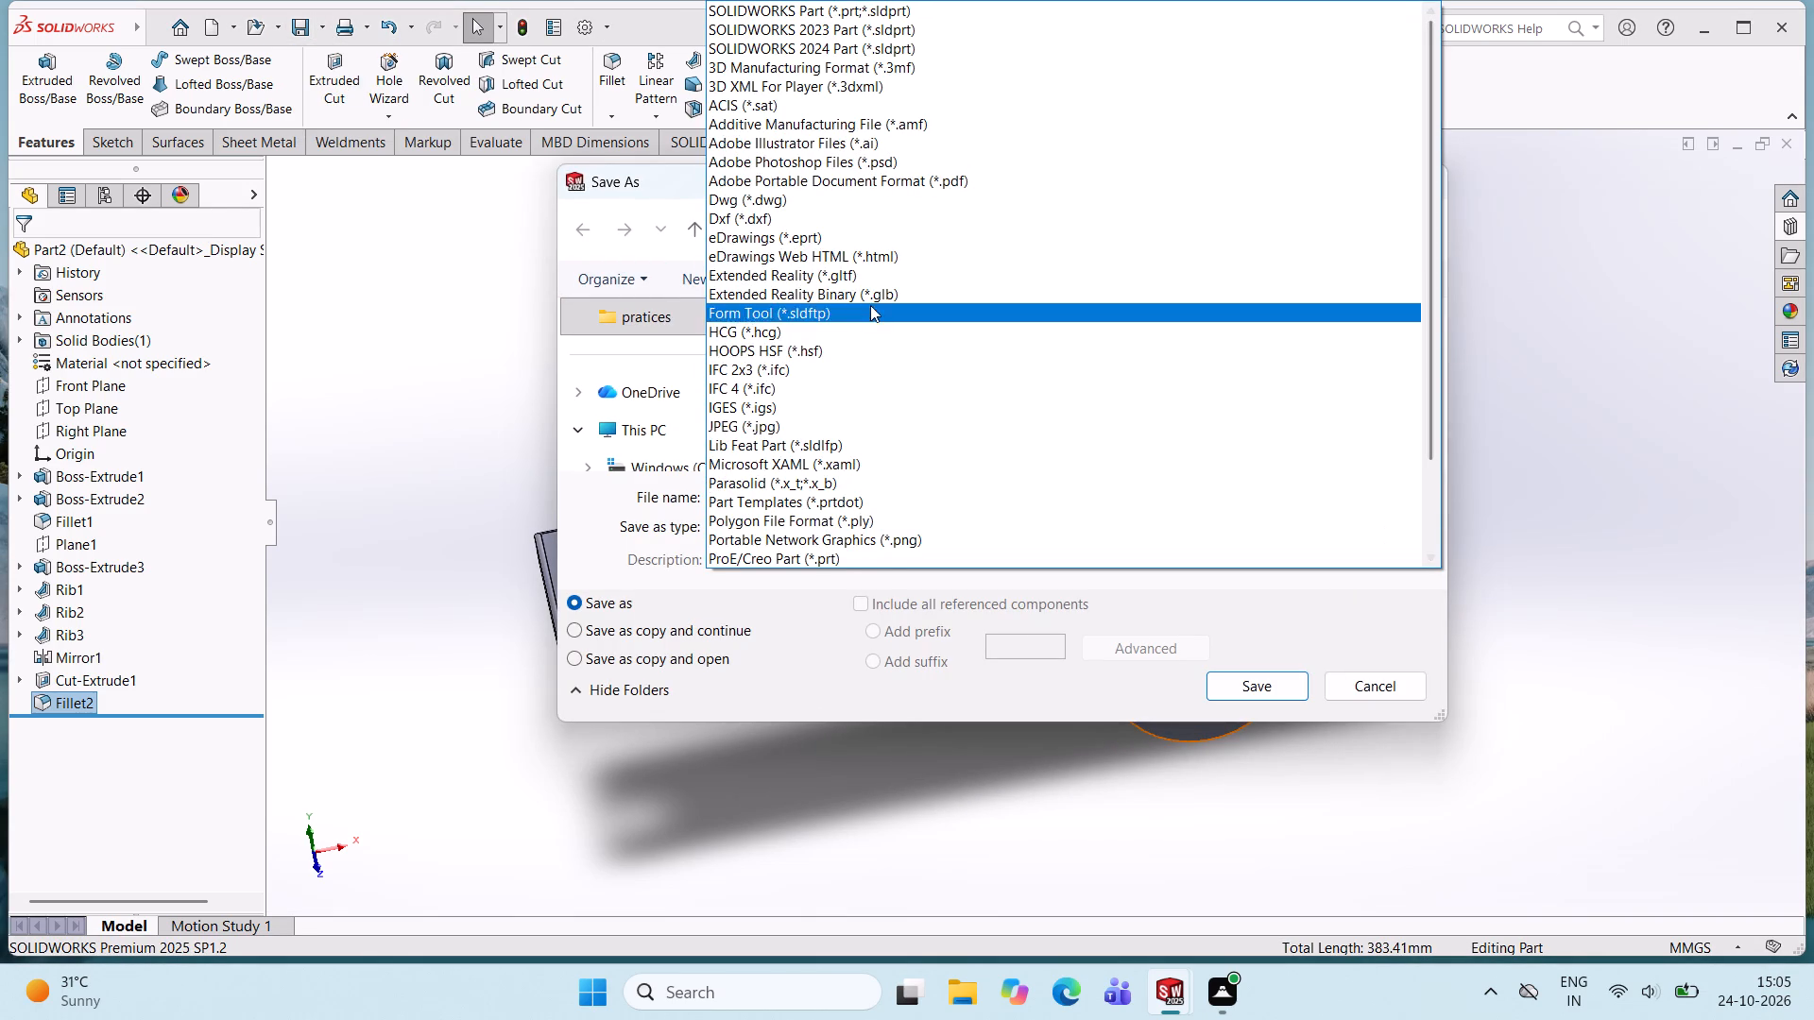
{"action": "left_click", "coordinate": [874, 184]}
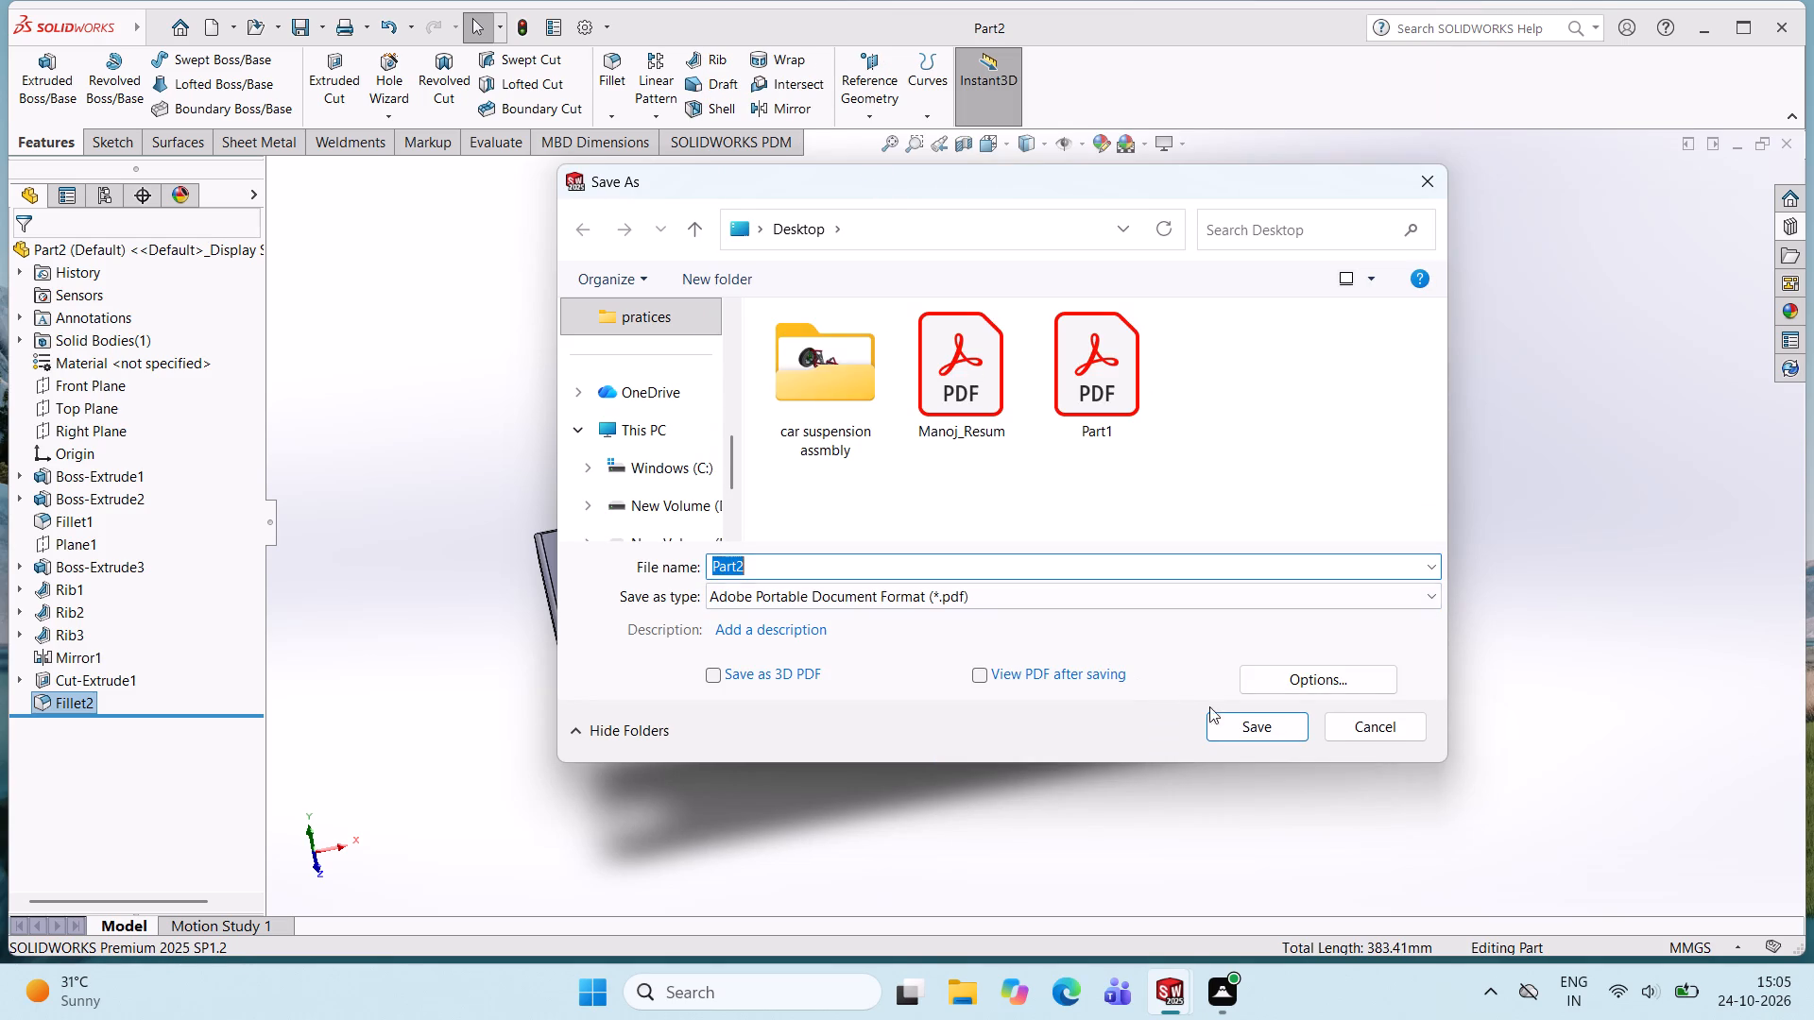
{"action": "left_click", "coordinate": [1241, 727]}
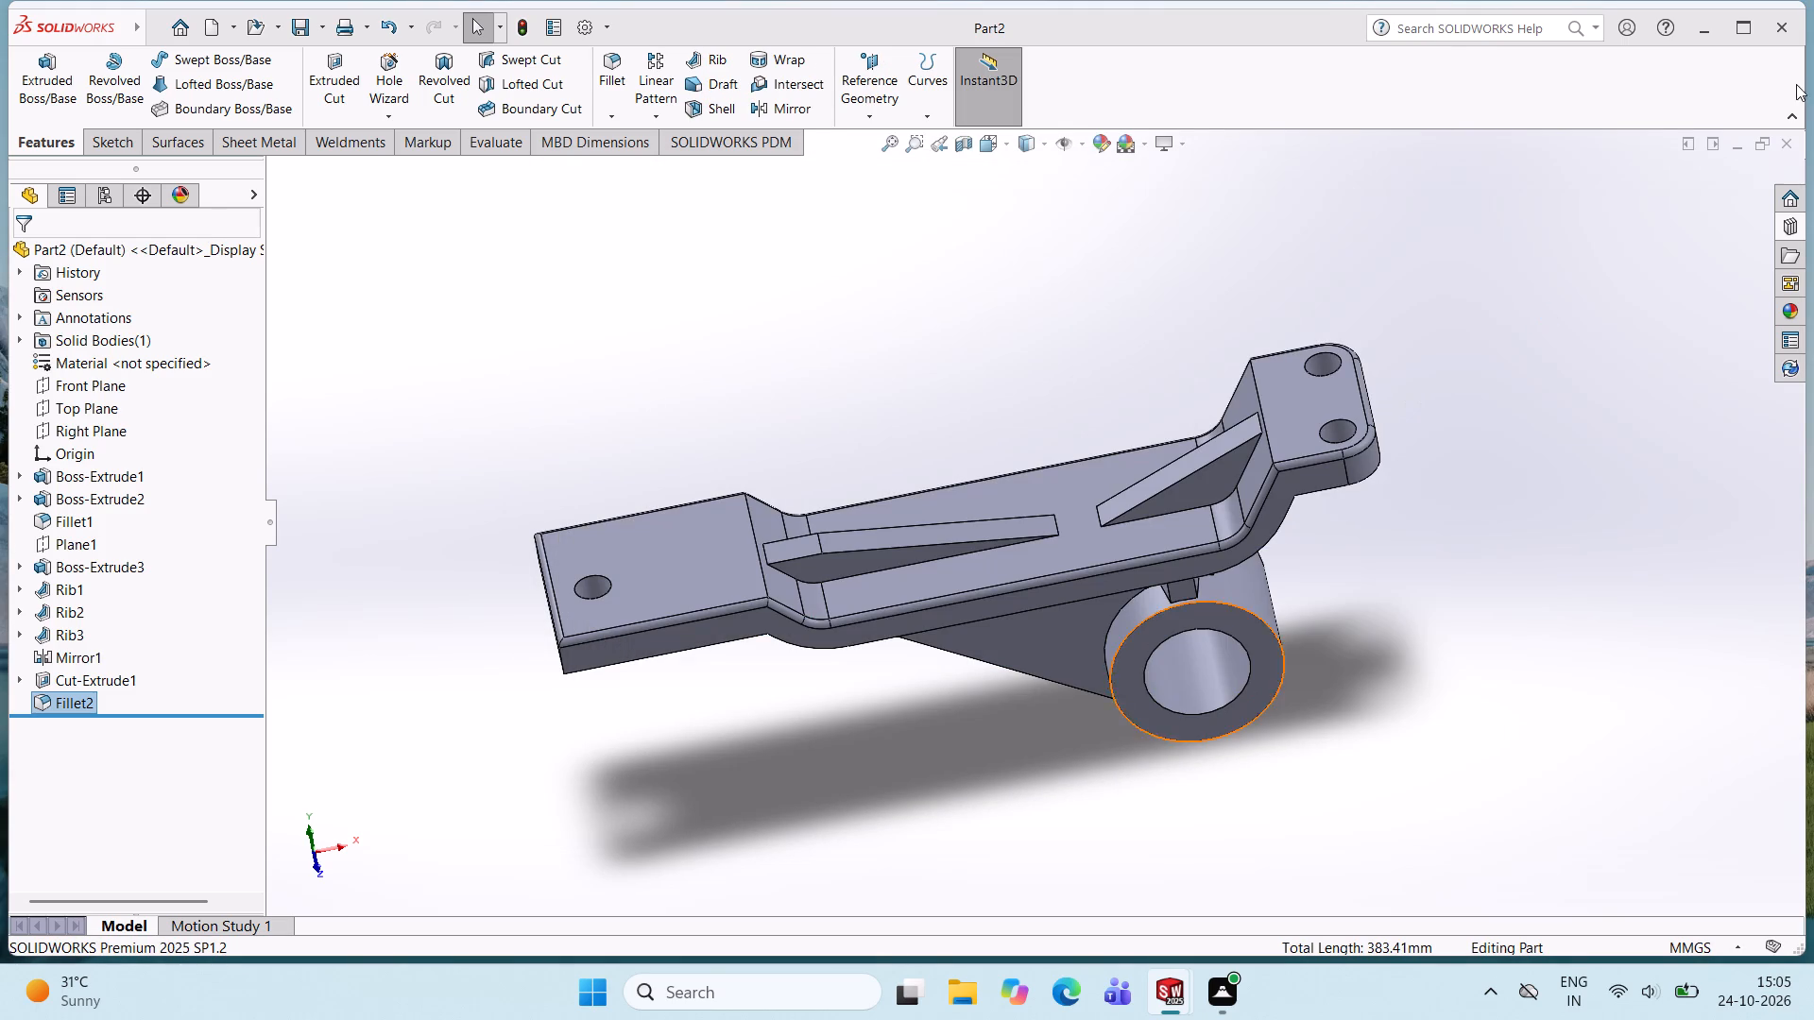